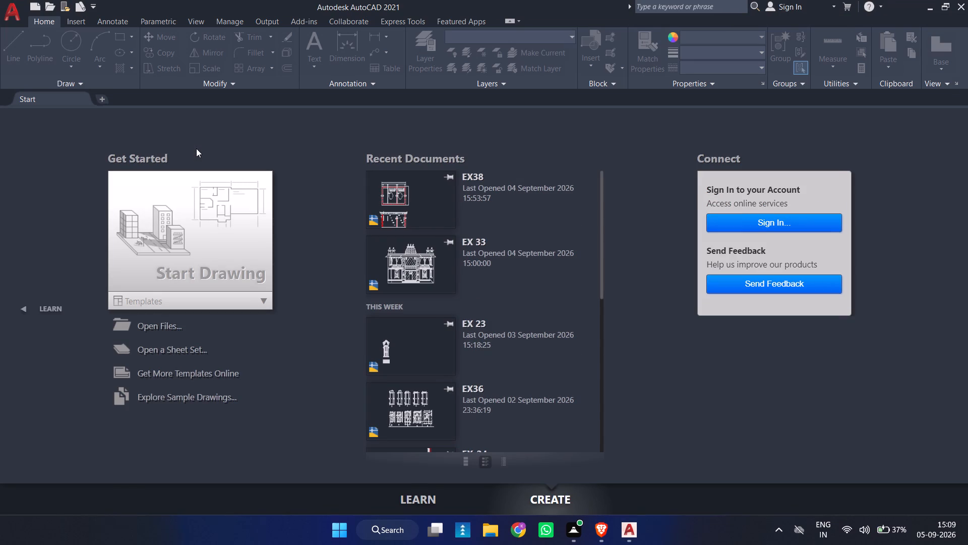
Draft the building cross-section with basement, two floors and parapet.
Start a new blank drawing.
double_click(189, 210)
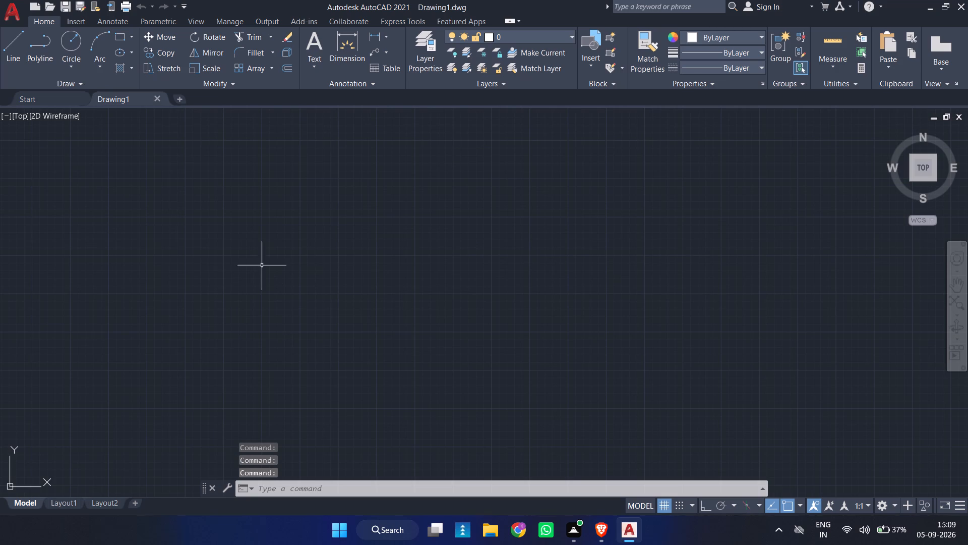
Check the file-saving and file-opening settings in the program options.
type("op")
key("Return")
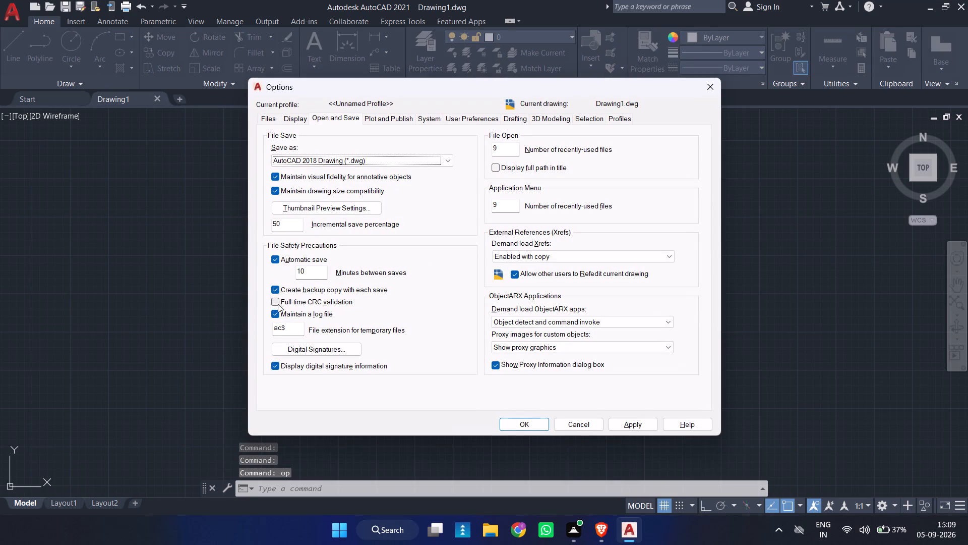
left_click(531, 424)
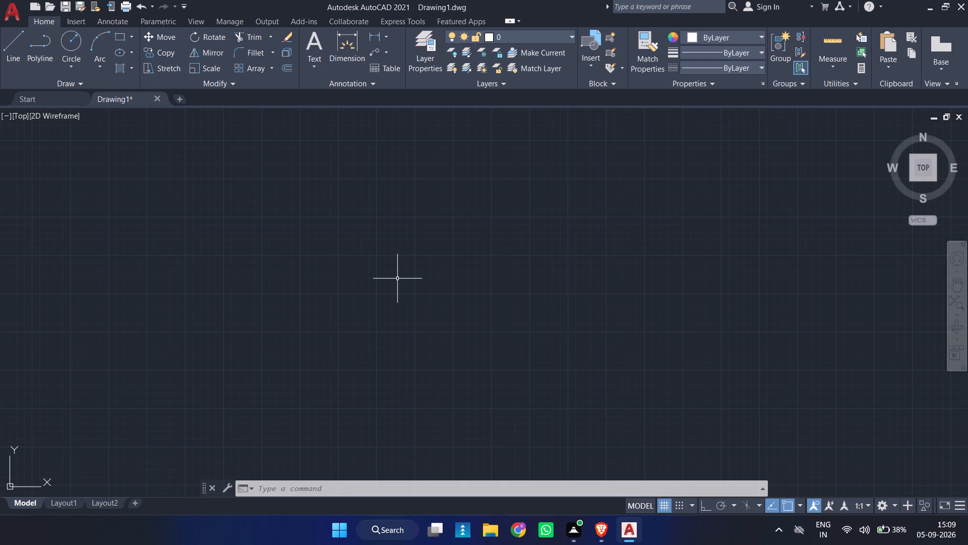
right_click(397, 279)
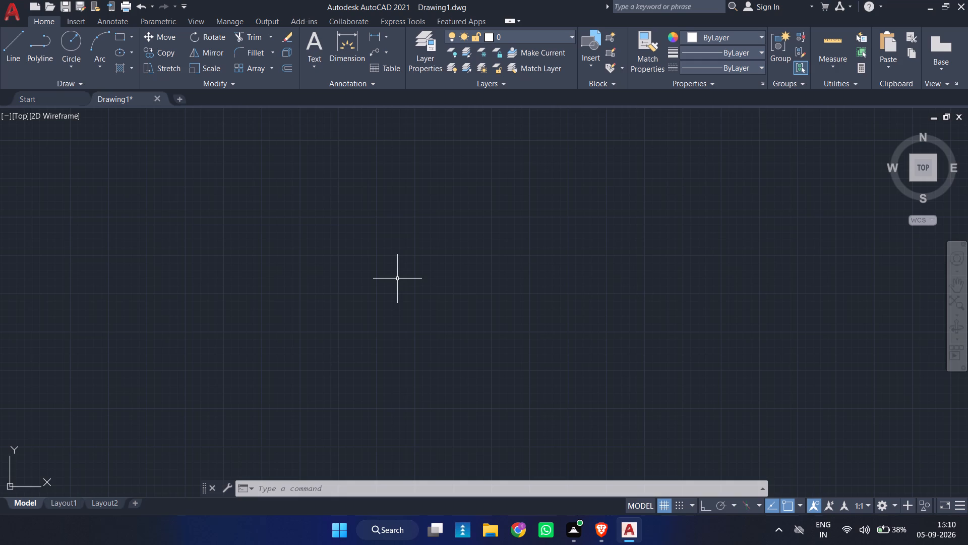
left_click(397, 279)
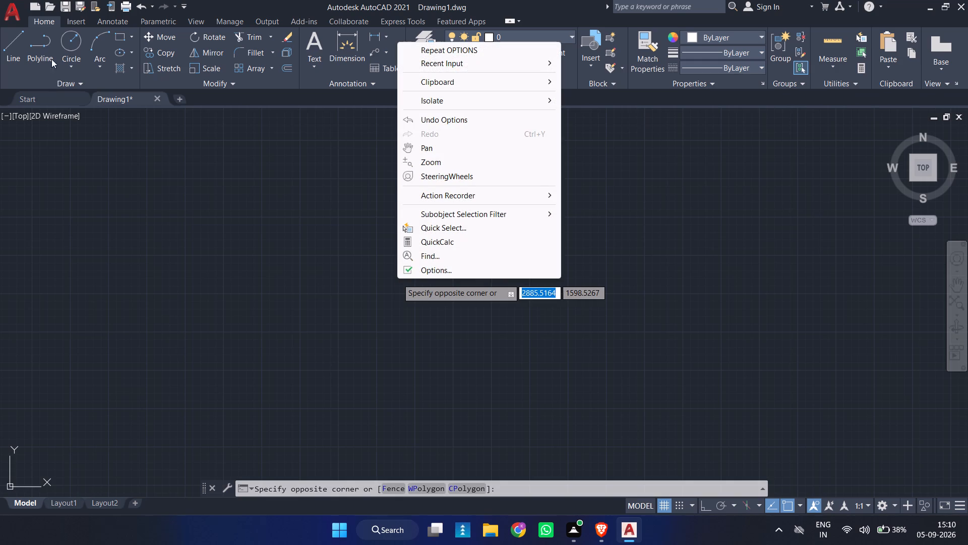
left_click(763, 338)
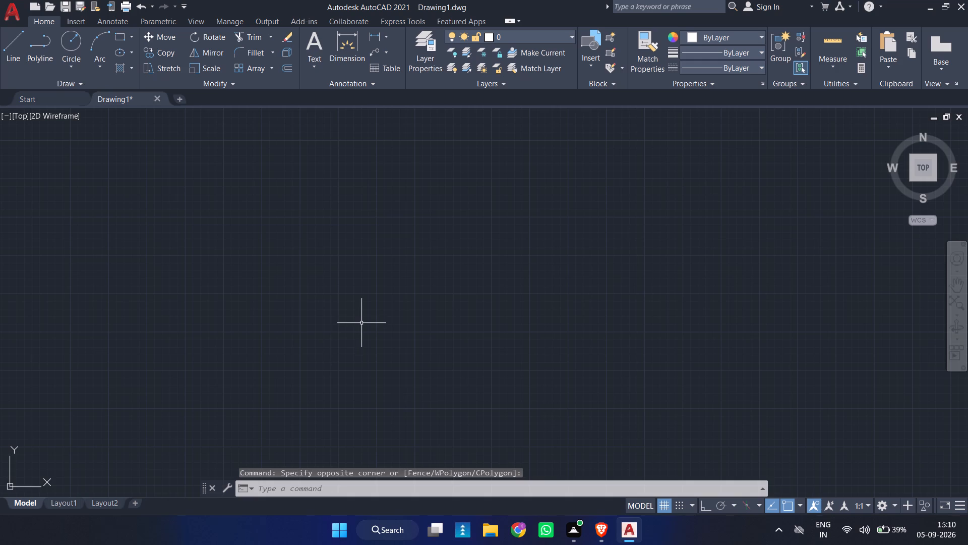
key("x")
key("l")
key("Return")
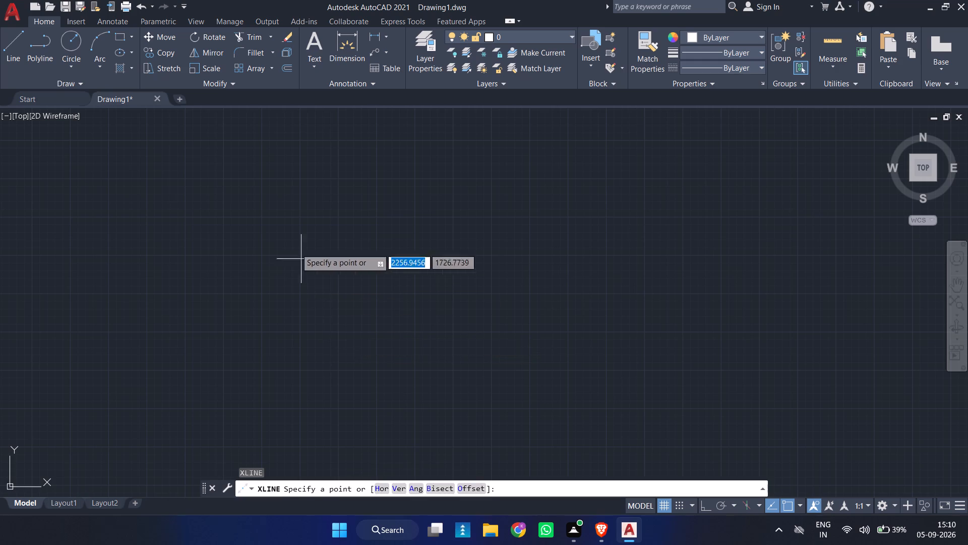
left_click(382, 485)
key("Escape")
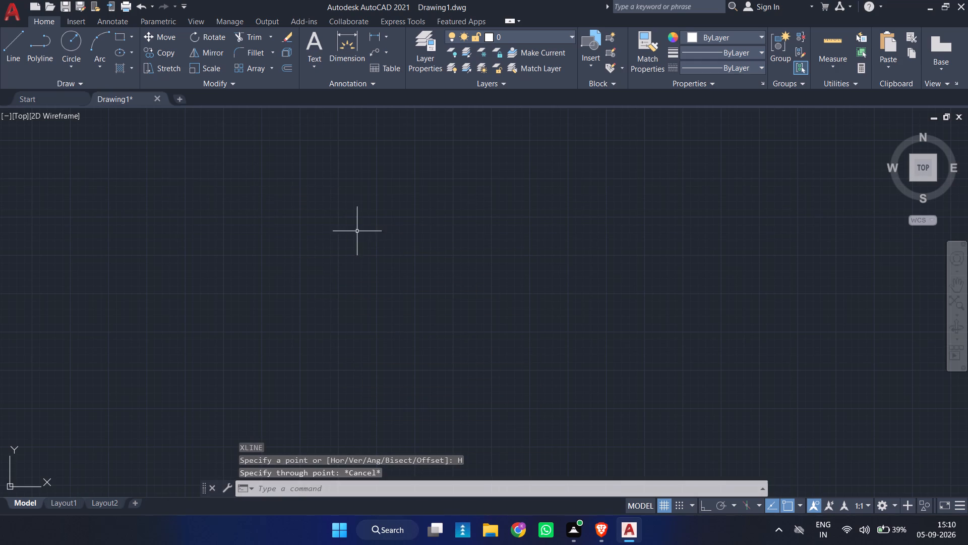
Configure the drawing units to Architectural length with 0'-0 1/2" precision and Inches as the insertion scale.
key("u")
key("n")
key("Return")
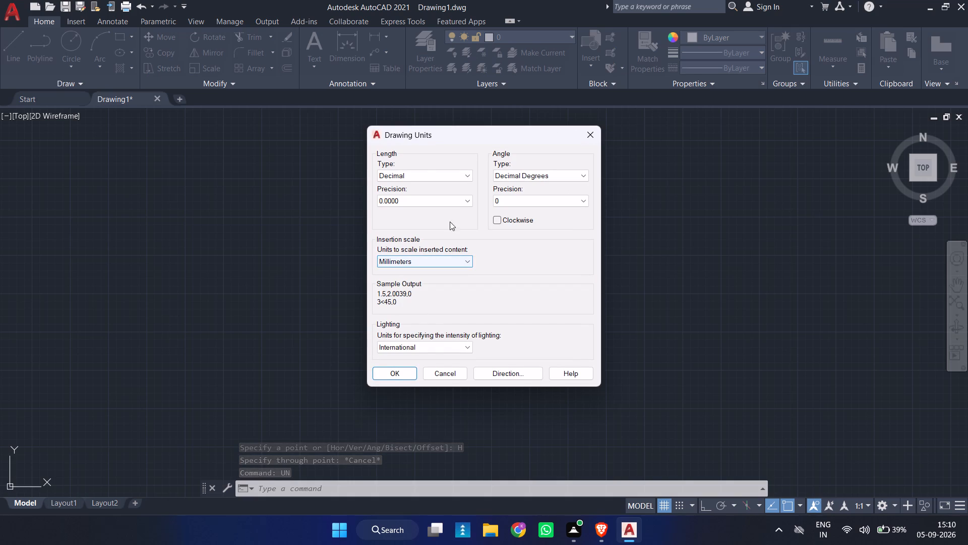
left_click(425, 174)
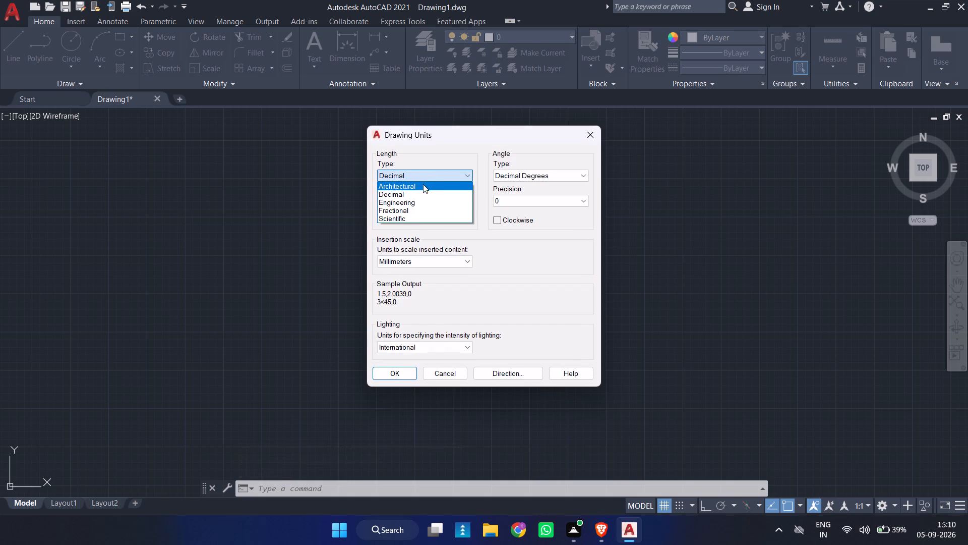
left_click(423, 184)
left_click(422, 198)
left_click(415, 222)
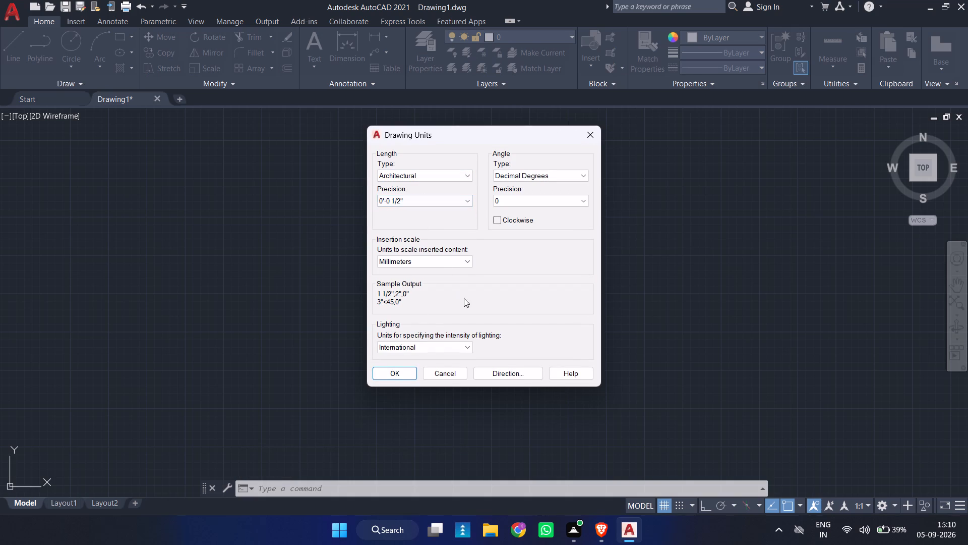
left_click(418, 261)
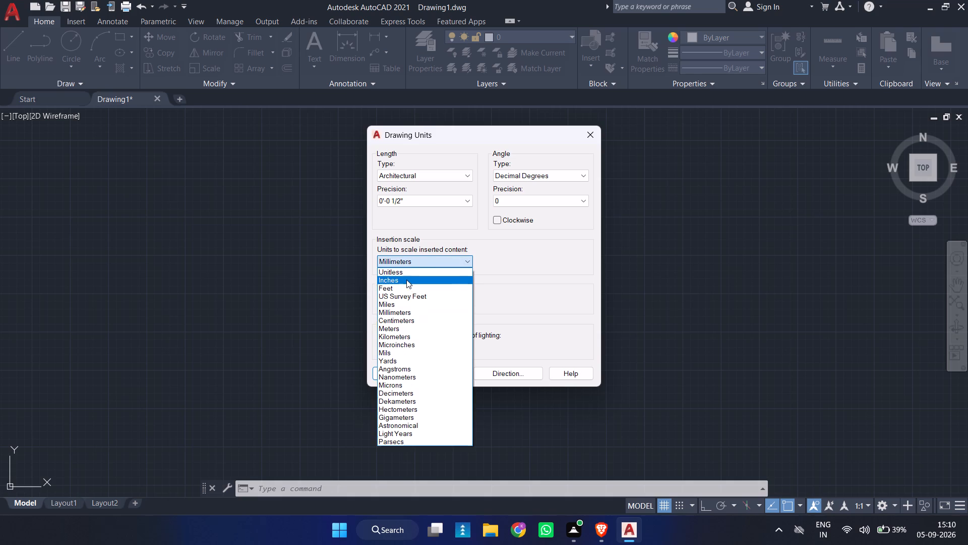
left_click(406, 280)
left_click(405, 375)
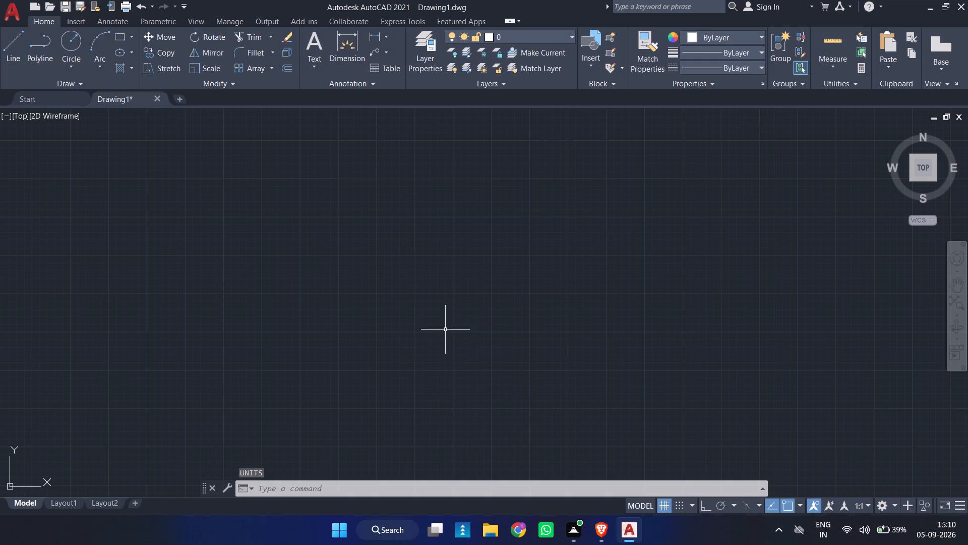
Modify the ISO-25 dimension style's primary units to Architectural format with 0'-0 1/2" precision.
key("d")
key("Return")
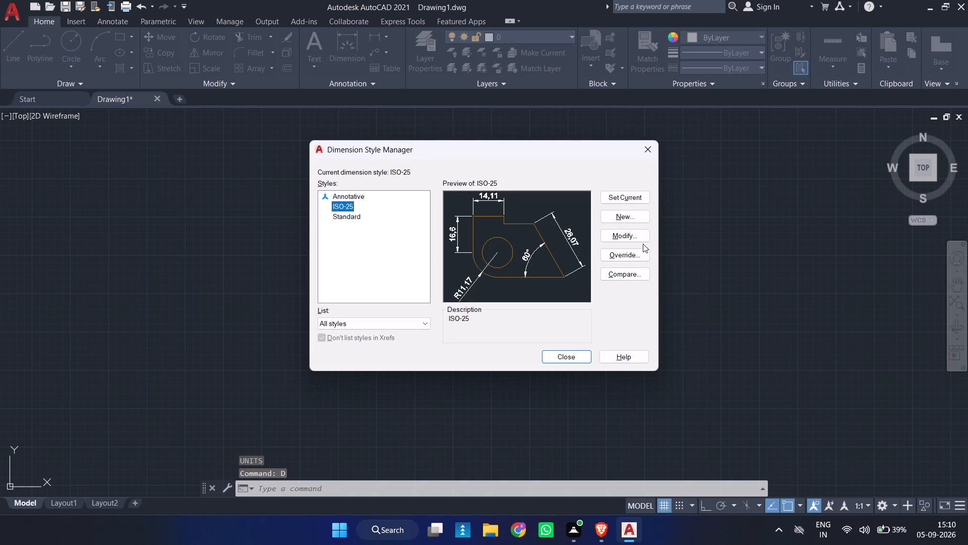
left_click(633, 234)
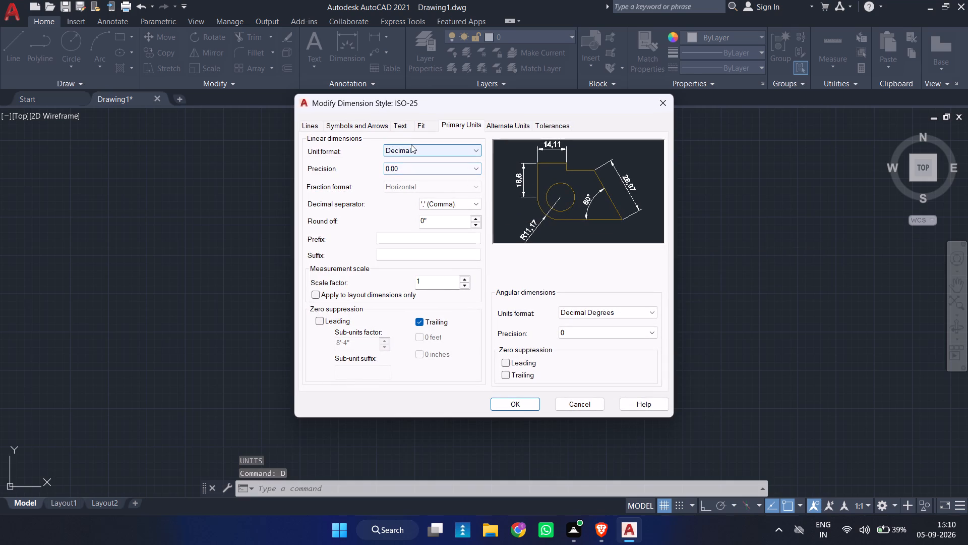
left_click(411, 150)
left_click(404, 183)
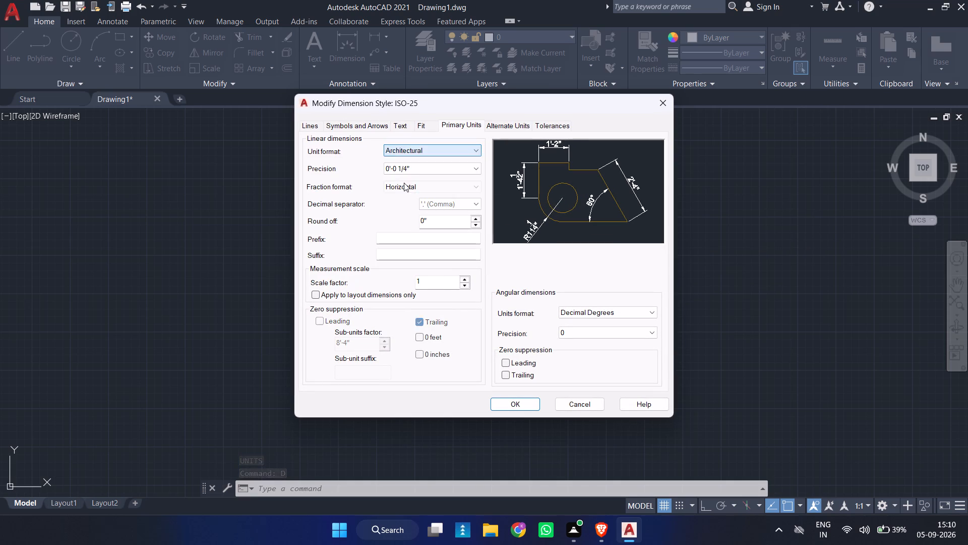
left_click(413, 170)
left_click(407, 186)
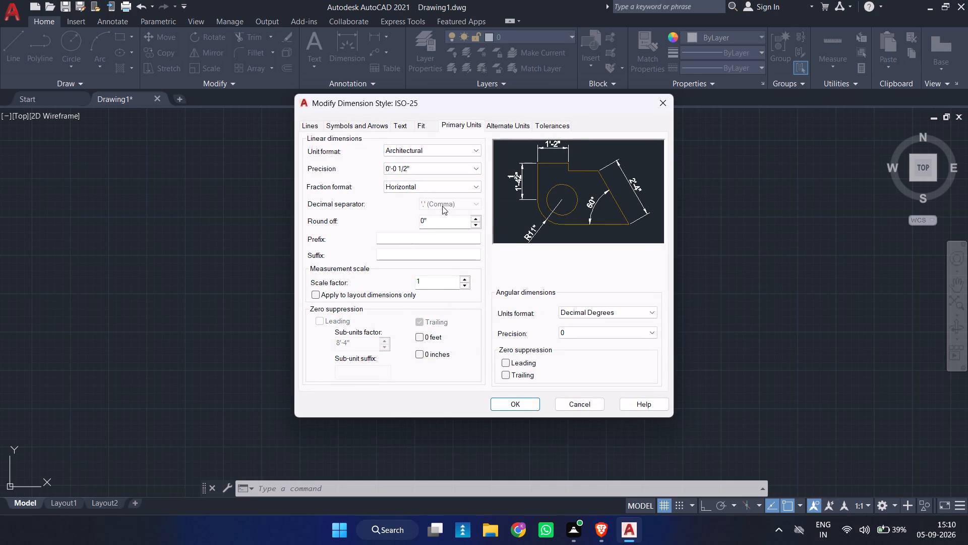
Set the ISO-25 dimension style's text height to 6 and make the style current.
left_click(398, 127)
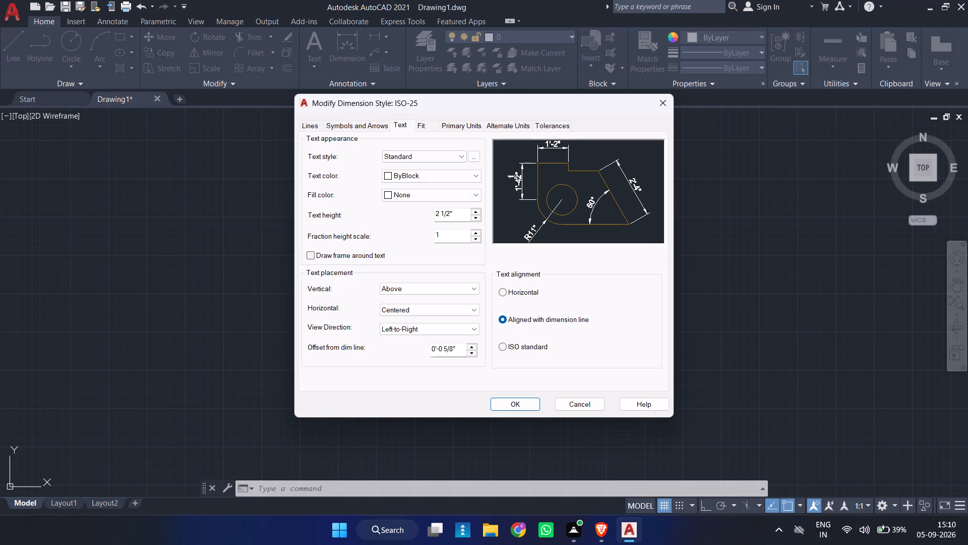
left_click(461, 212)
key("BackSpace")
key("BackSpace")
key("BackSpace")
key("BackSpace")
key("BackSpace")
key("BackSpace")
key("BackSpace")
key("BackSpace")
key("BackSpace")
key("BackSpace")
key("BackSpace")
key("BackSpace")
key("BackSpace")
key("6")
left_click(516, 399)
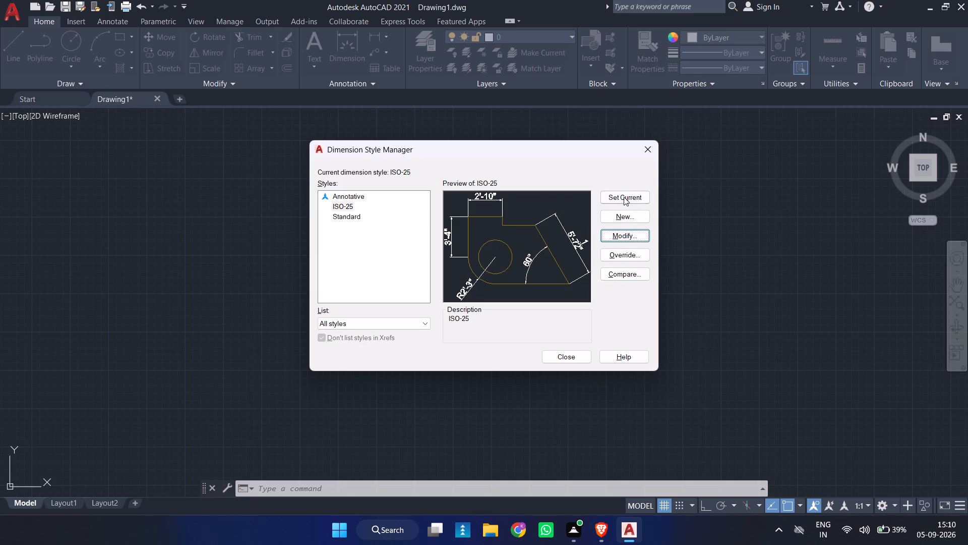
left_click(624, 197)
left_click(569, 358)
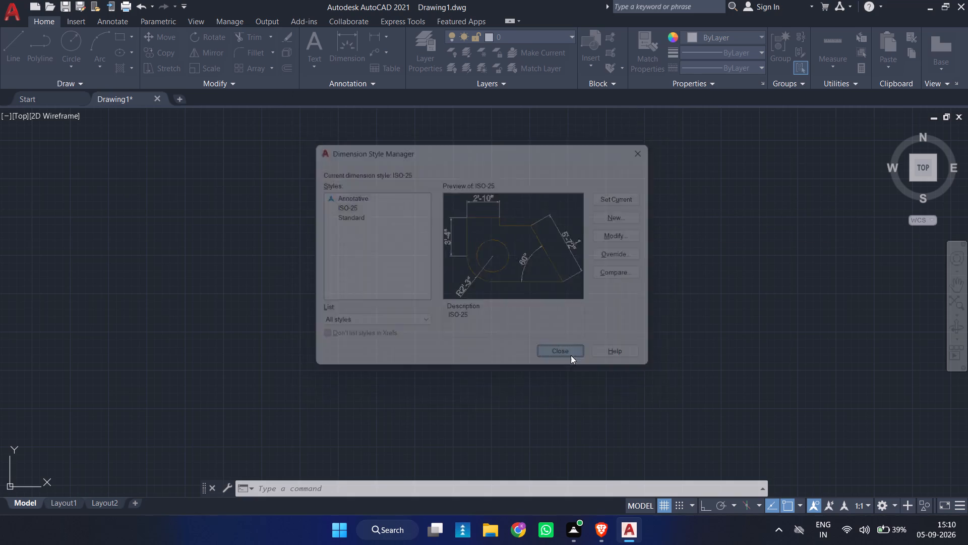
Draw a vertical construction line toward the left side of the drawing area.
key("x")
key("l")
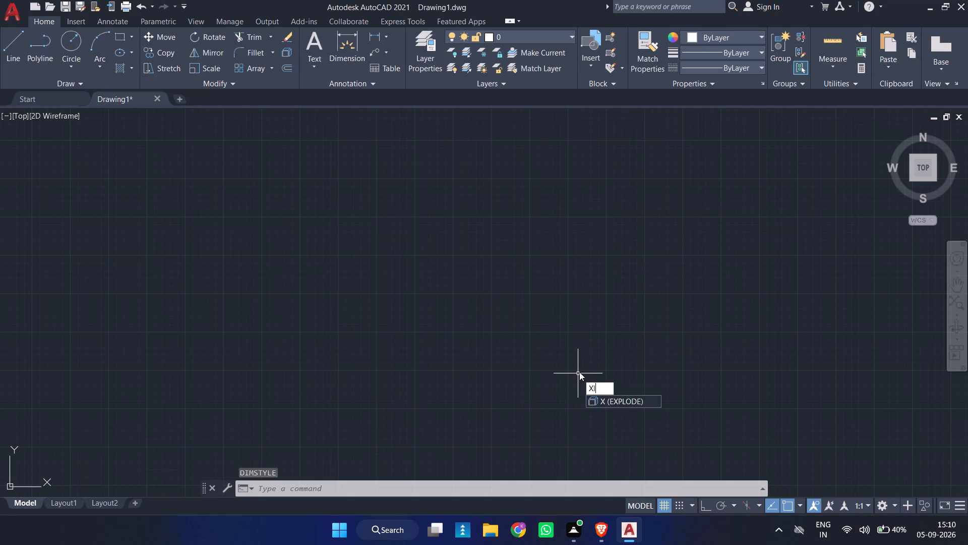
key("Return")
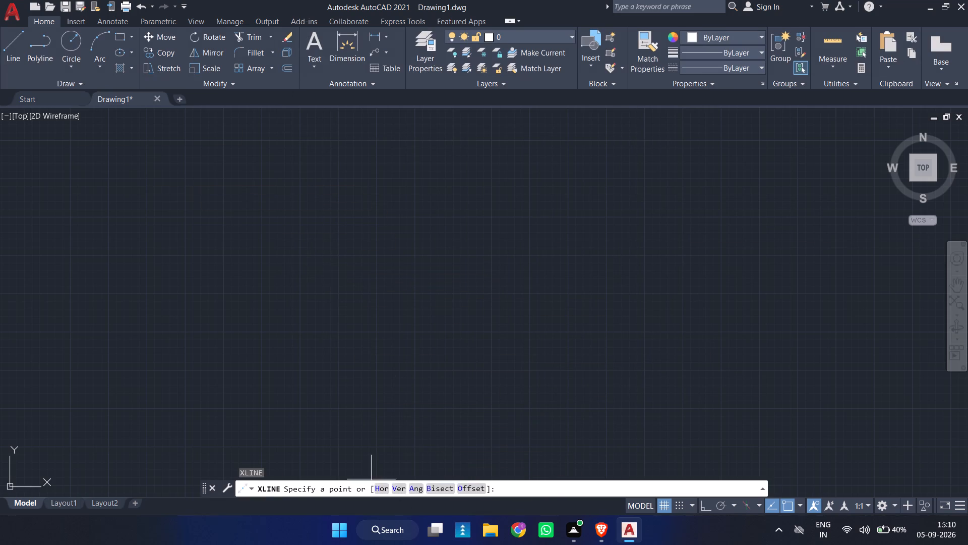
left_click_drag(400, 489, 405, 486)
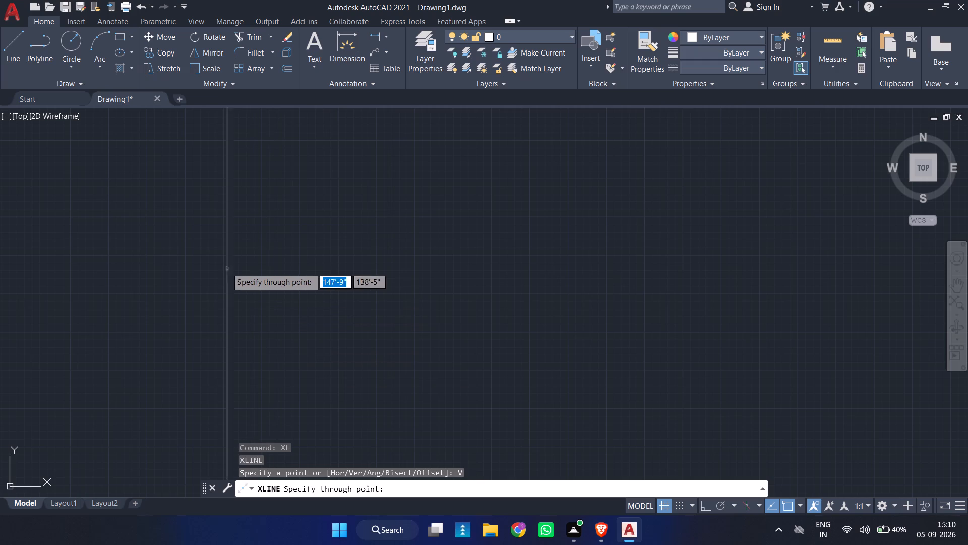
left_click(211, 222)
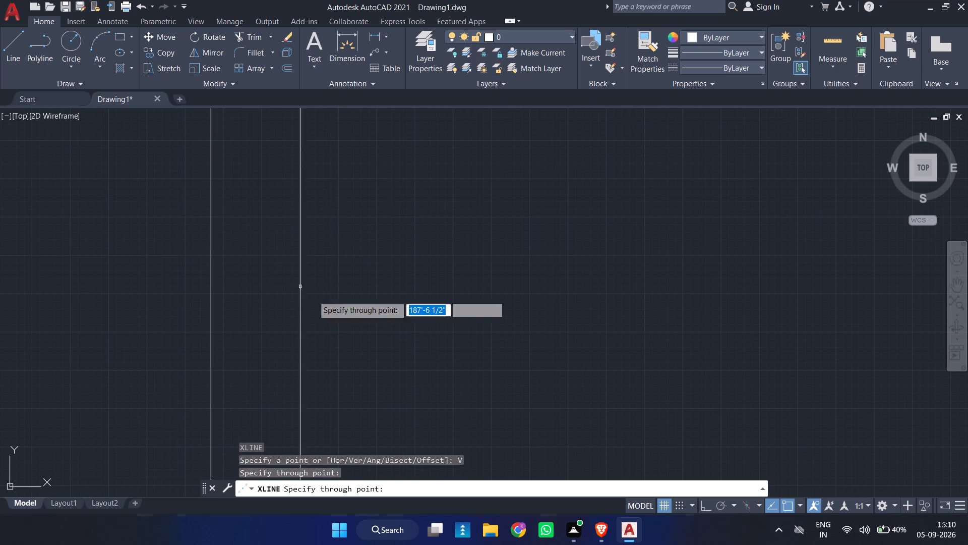
key("space")
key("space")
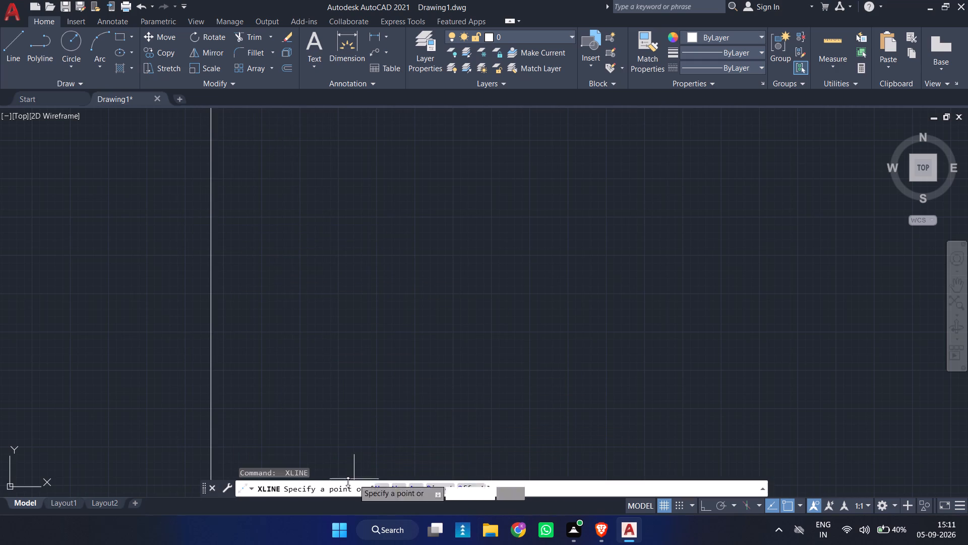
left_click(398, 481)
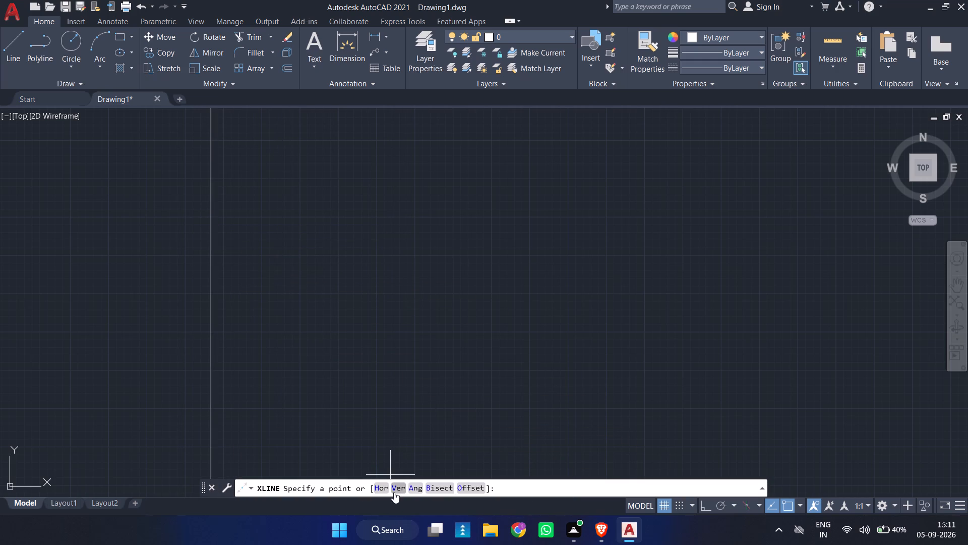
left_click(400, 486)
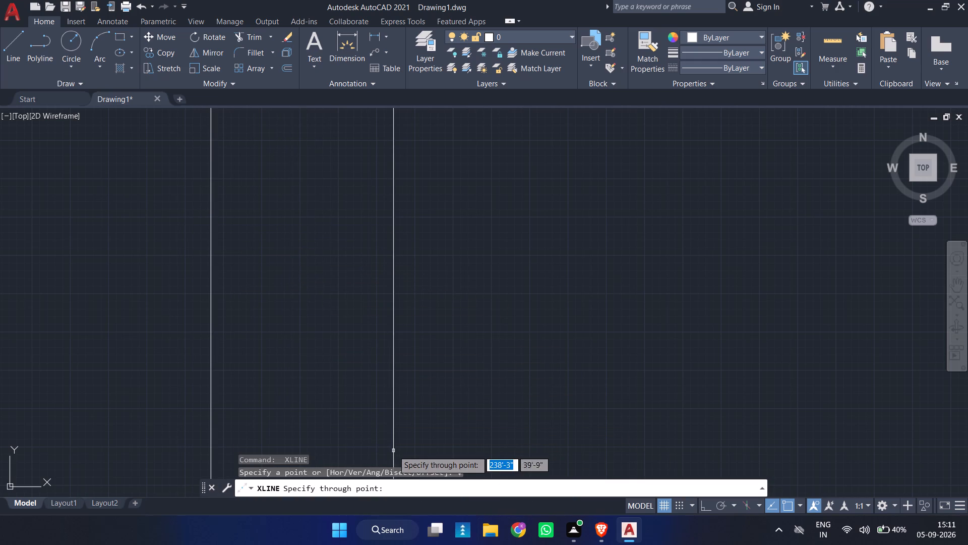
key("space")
Draw a horizontal construction line across the upper part of the drawing area, crossing the vertical one.
key("space")
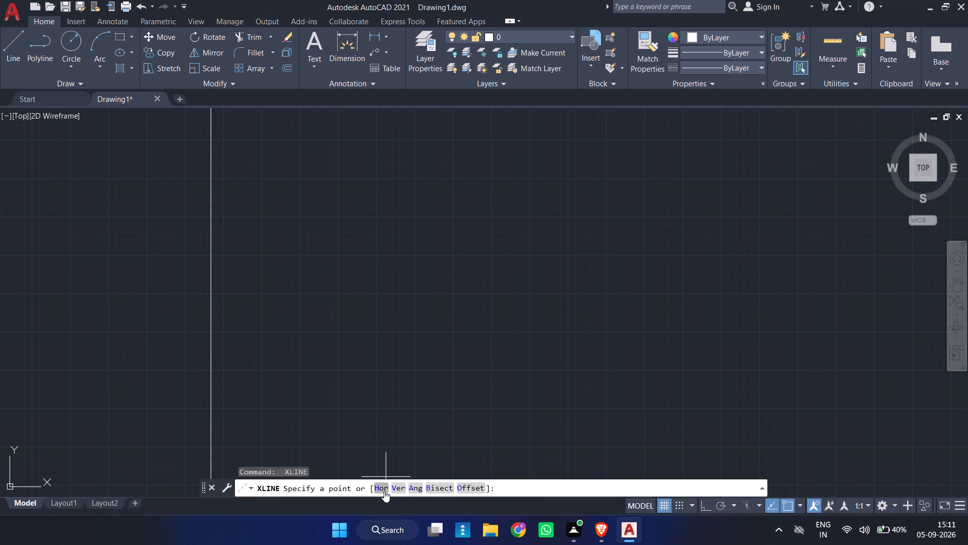
left_click(384, 491)
left_click(276, 144)
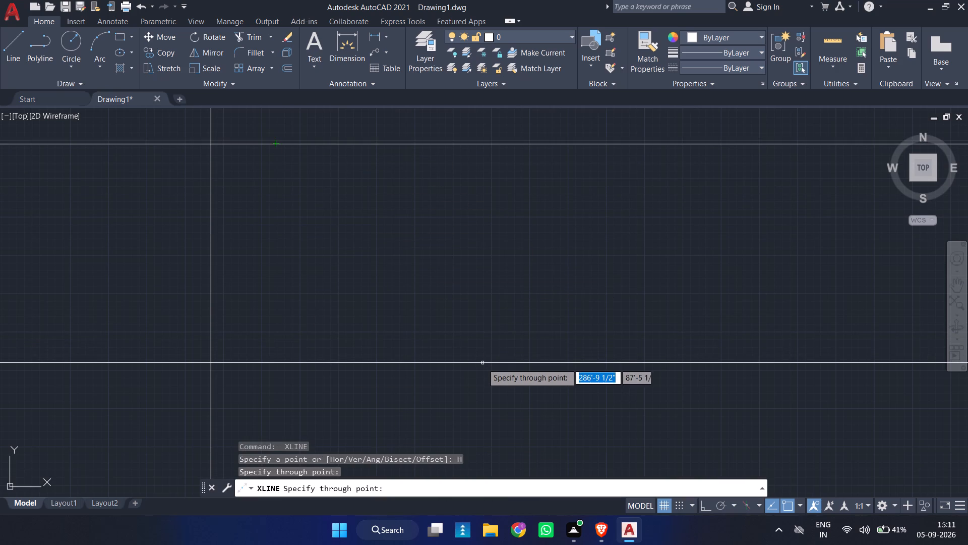
key("Escape")
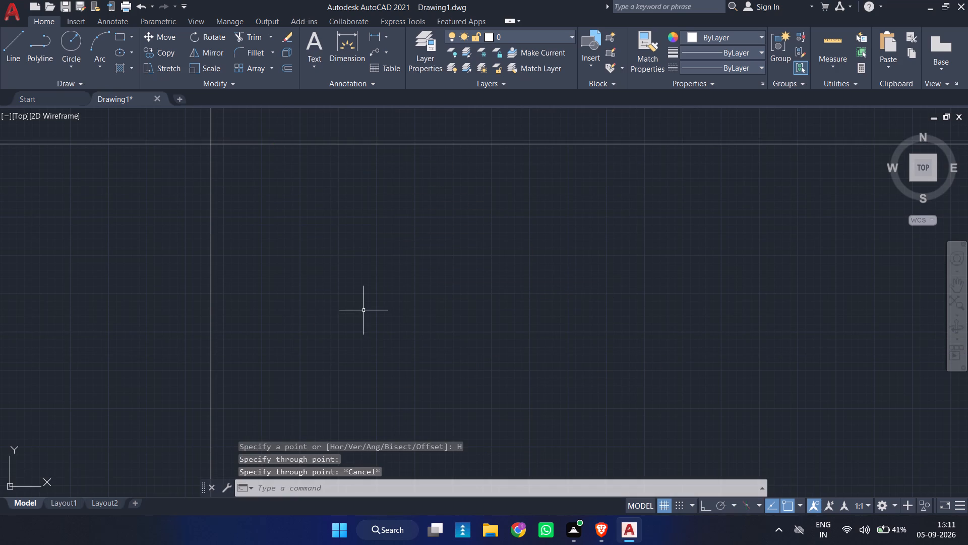
Trim the construction lines above and to the left of their intersection, leaving an upper-left corner.
scroll(392, 328, "down", 2)
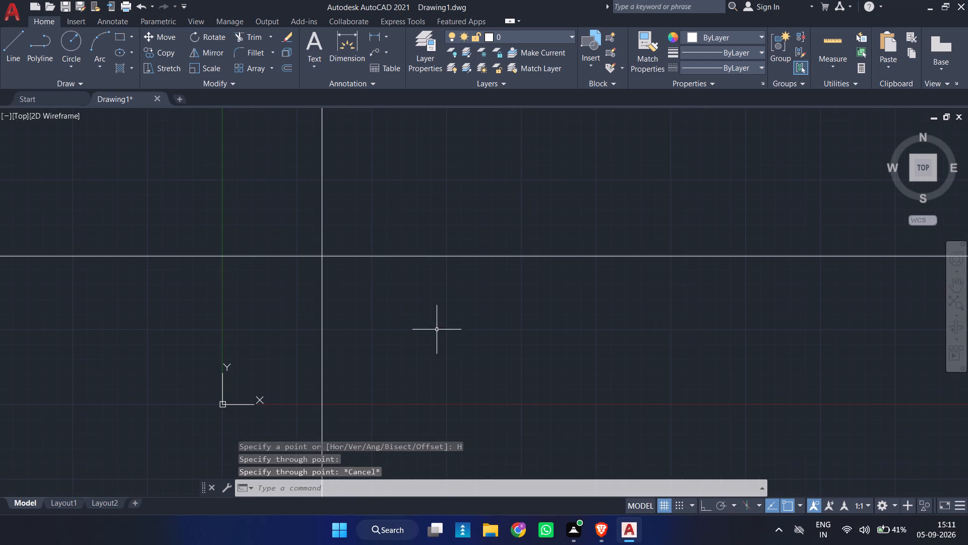
scroll(438, 329, "up", 1)
key("t")
key("r")
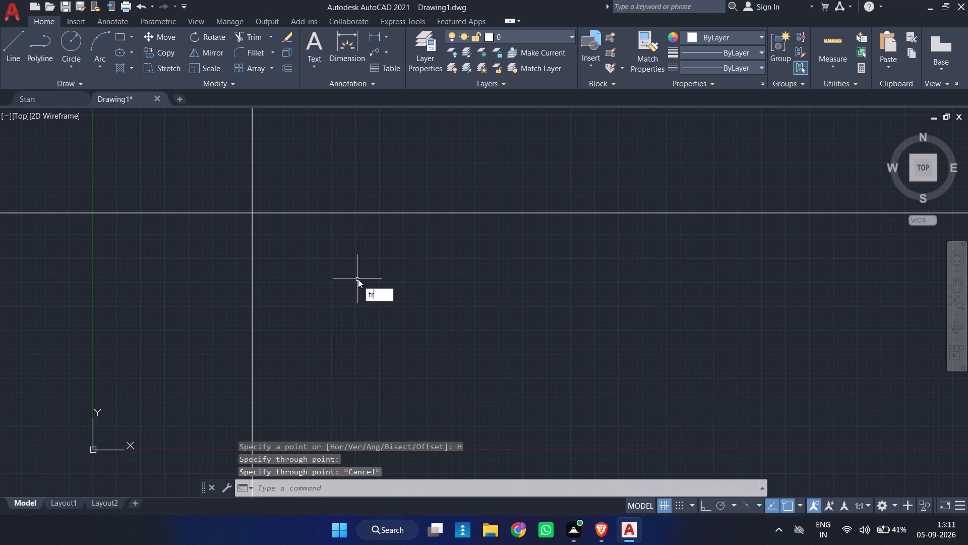
key("Return")
left_click_drag(305, 166, 199, 257)
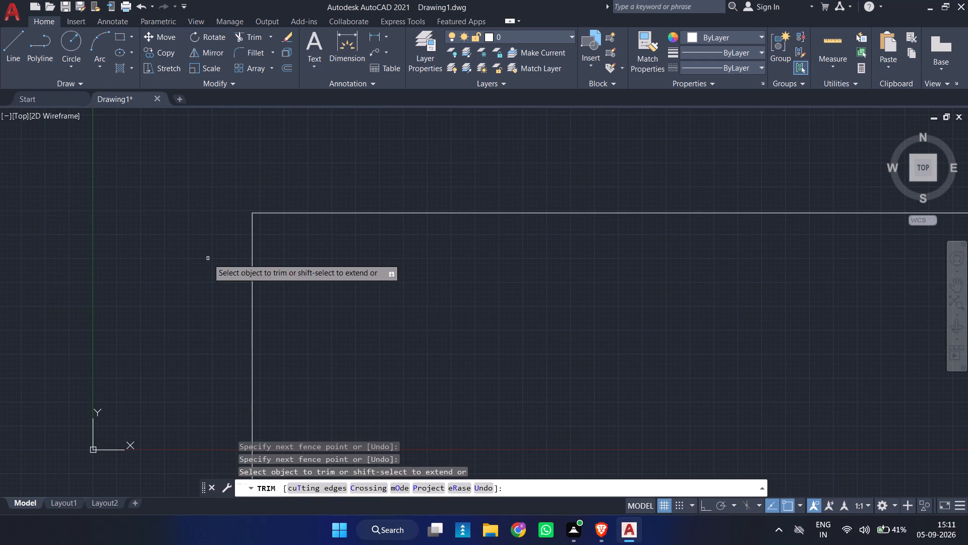
Offset the upper horizontal line 3'-1" downward, inside the corner.
key("Escape")
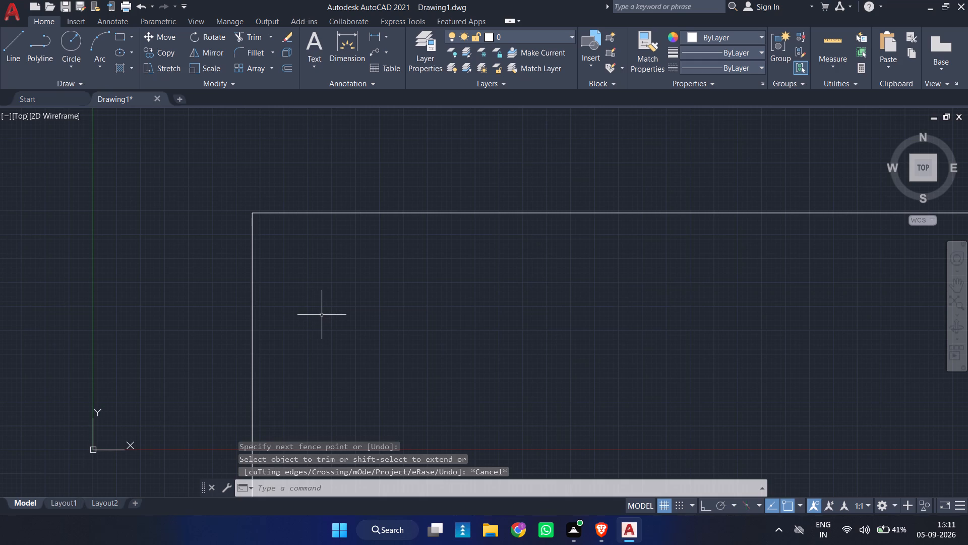
key("o")
key("Return")
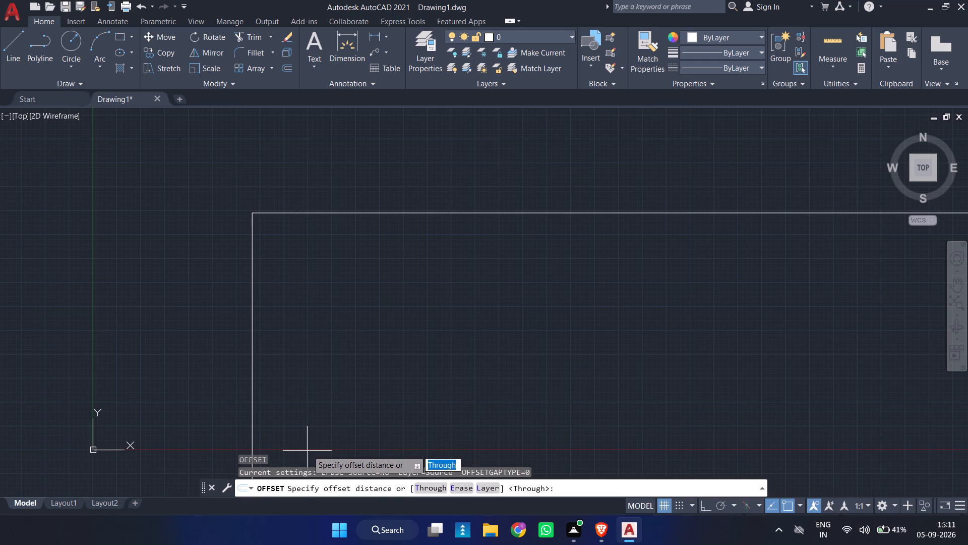
key("3")
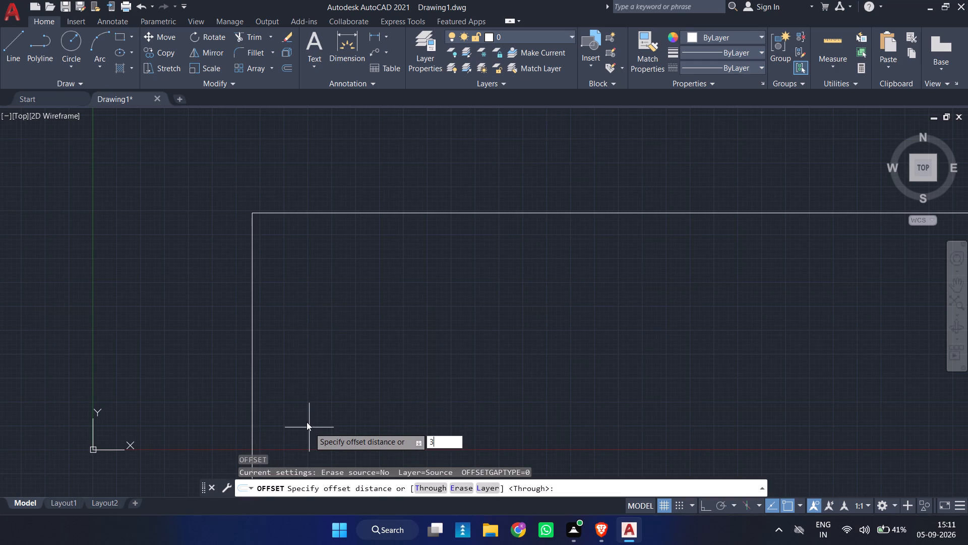
key("apostrophe")
key("1")
key("Return")
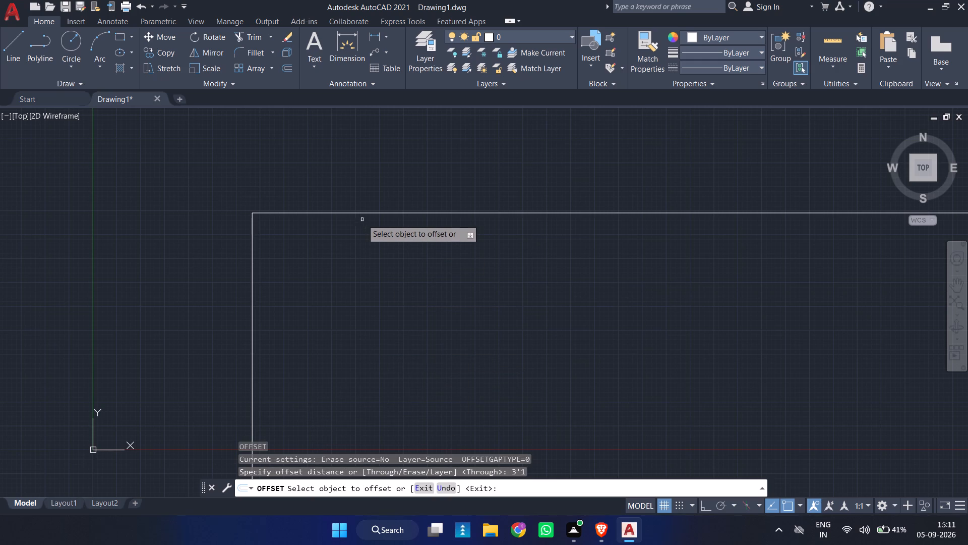
left_click(374, 212)
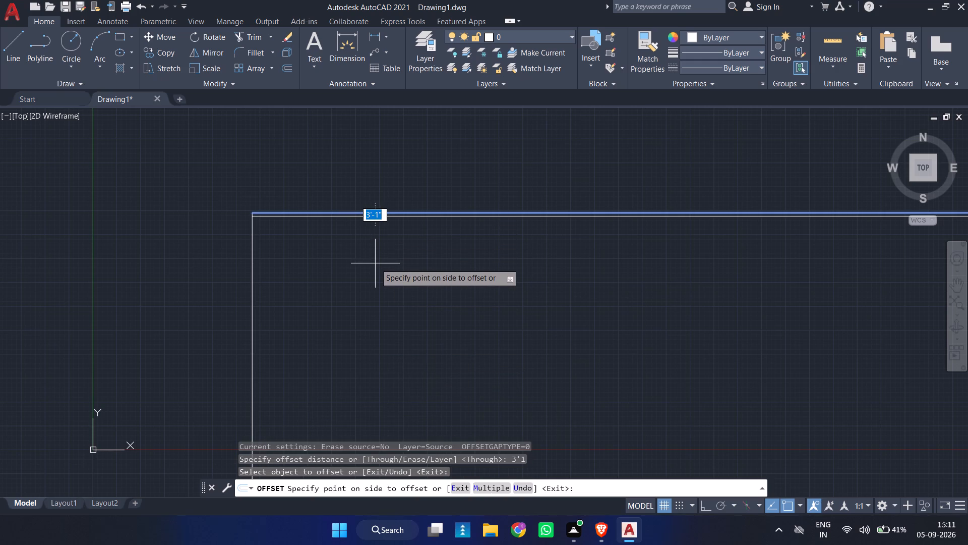
left_click(374, 254)
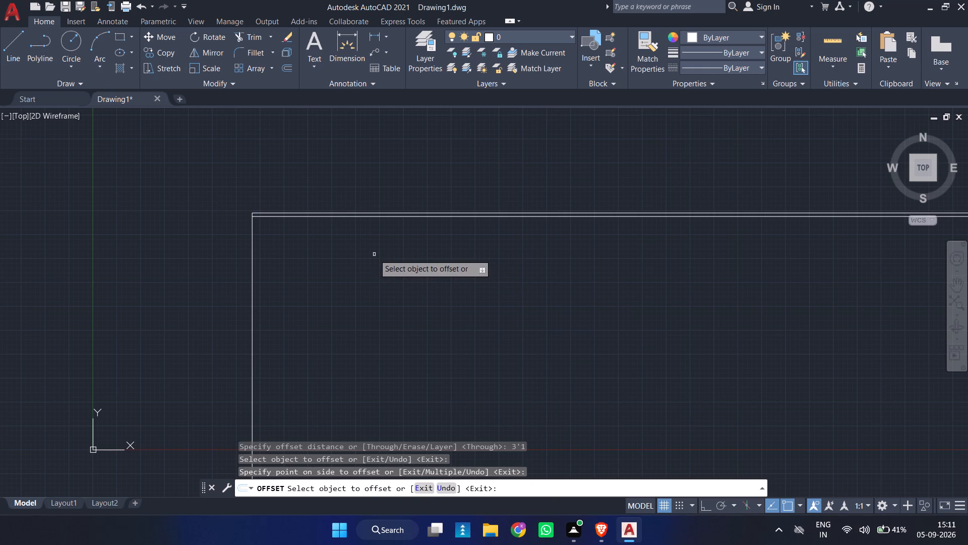
Offset the left vertical line 9" to the inside of the corner.
scroll(333, 208, "up", 3)
middle_click_drag(183, 213, 407, 243)
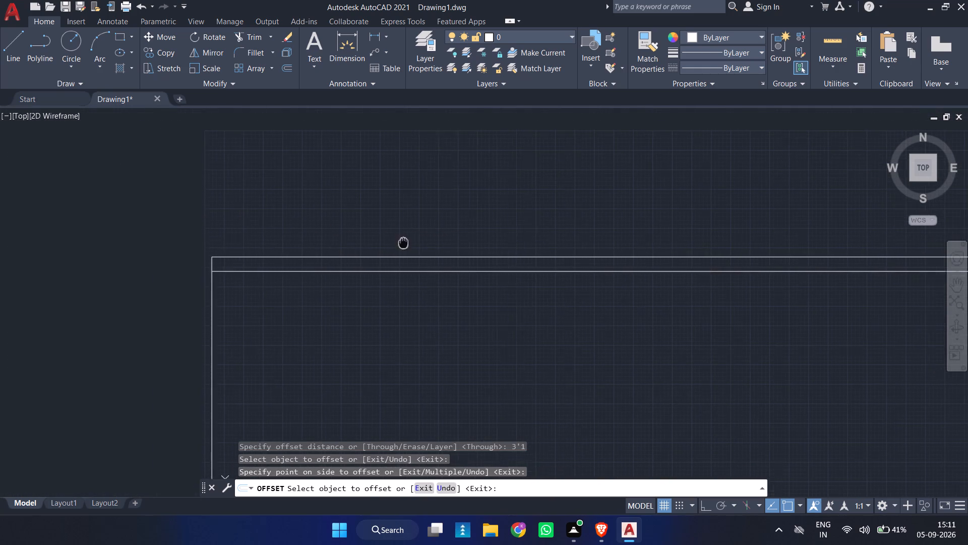
middle_click_drag(407, 243, 419, 243)
scroll(338, 274, "up", 2)
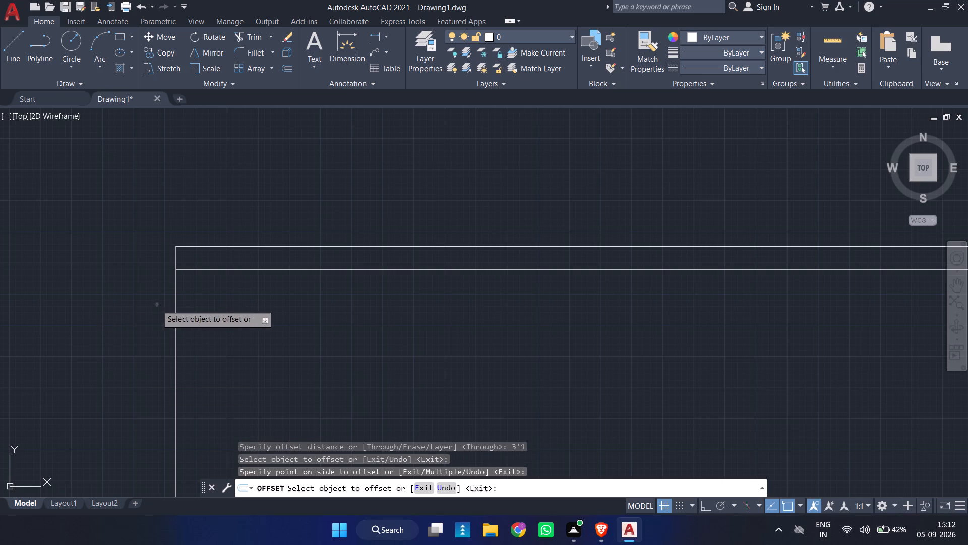
left_click(176, 303)
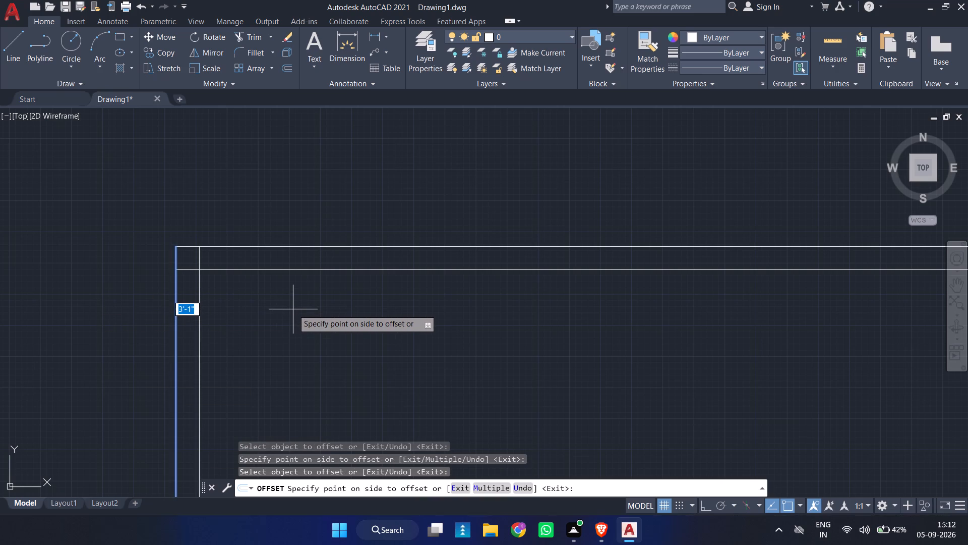
key("9")
key("Return")
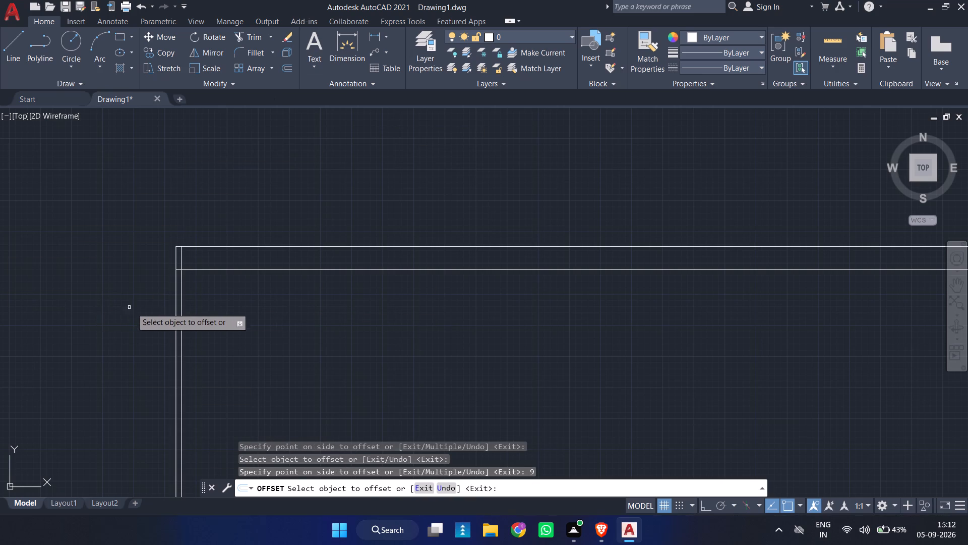
Offset the lower of the two horizontal lines 1'-6" downward.
middle_click_drag(167, 311, 201, 166)
scroll(295, 140, "up", 1)
middle_click_drag(297, 146, 299, 163)
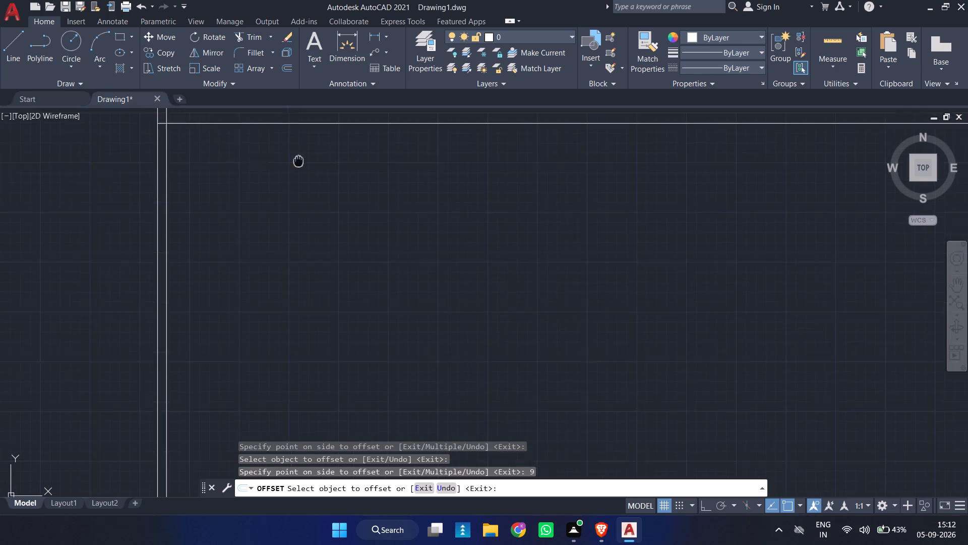
middle_click_drag(299, 163, 299, 228)
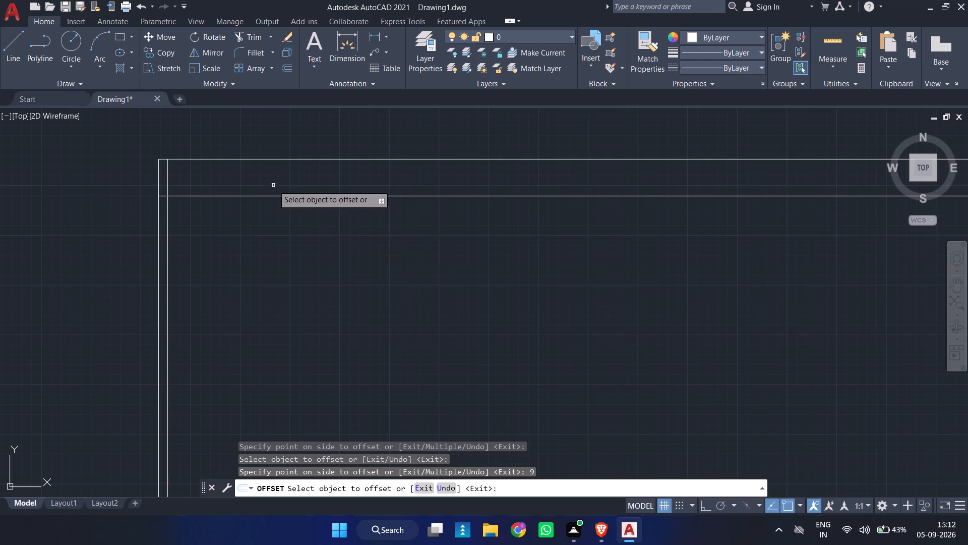
left_click(292, 195)
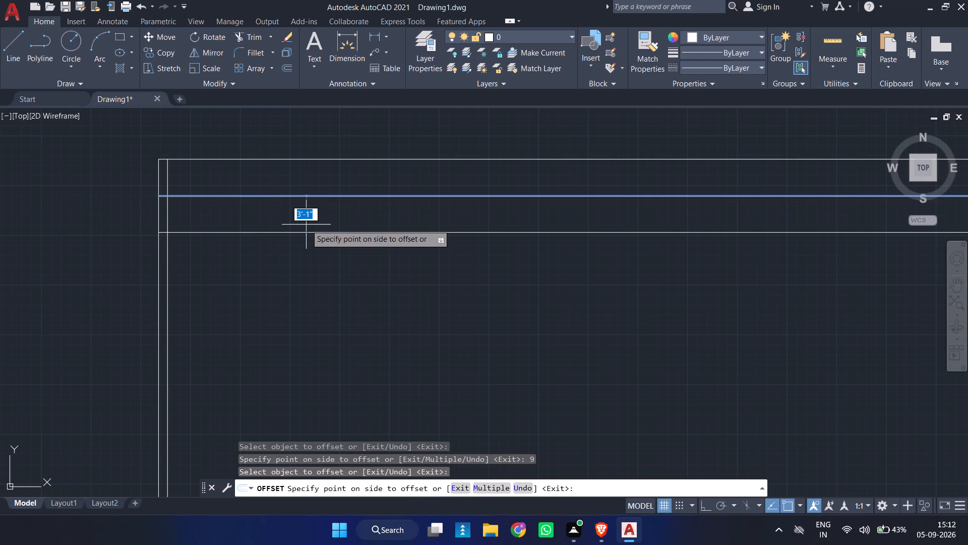
type("1'6")
key("Return")
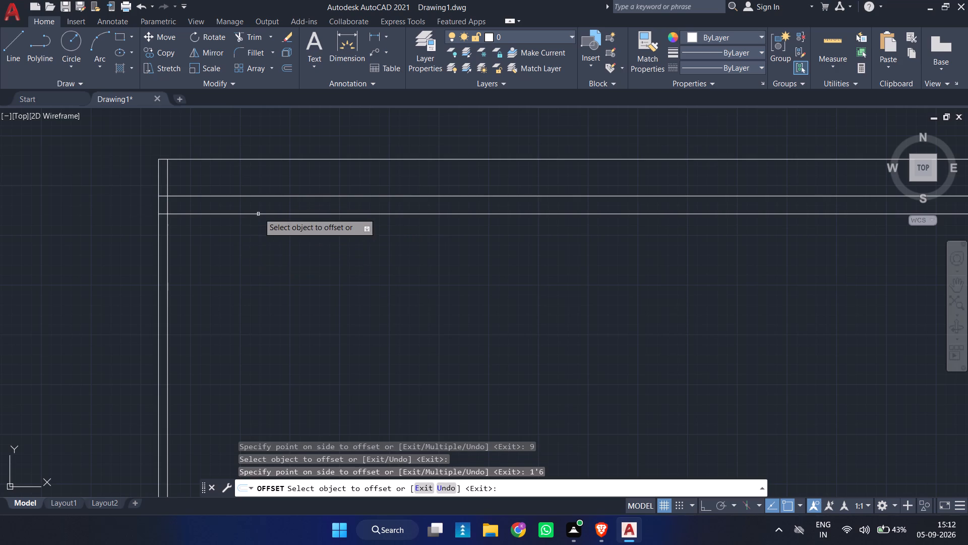
Offset the middle of the three horizontal lines 3" upward, toward the top line.
left_click(259, 197)
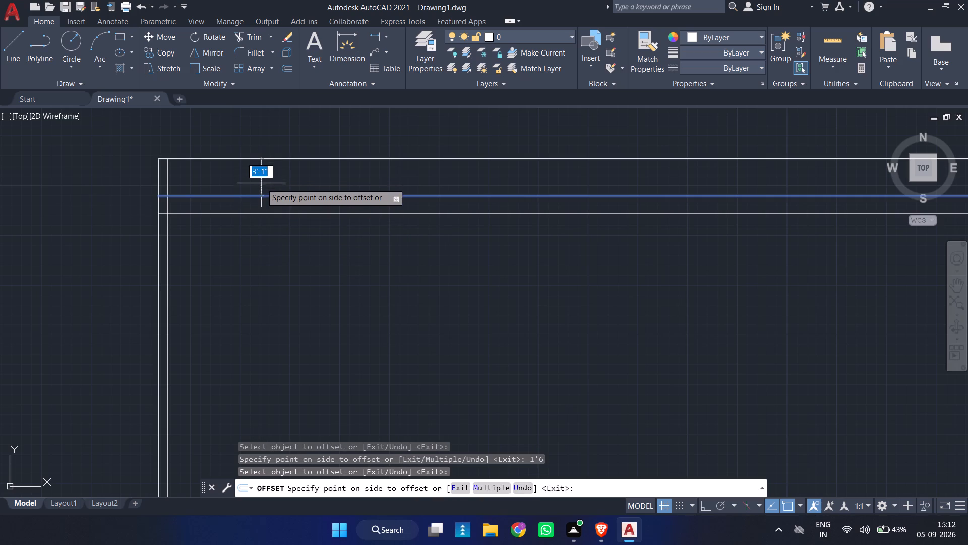
key("3")
key("Return")
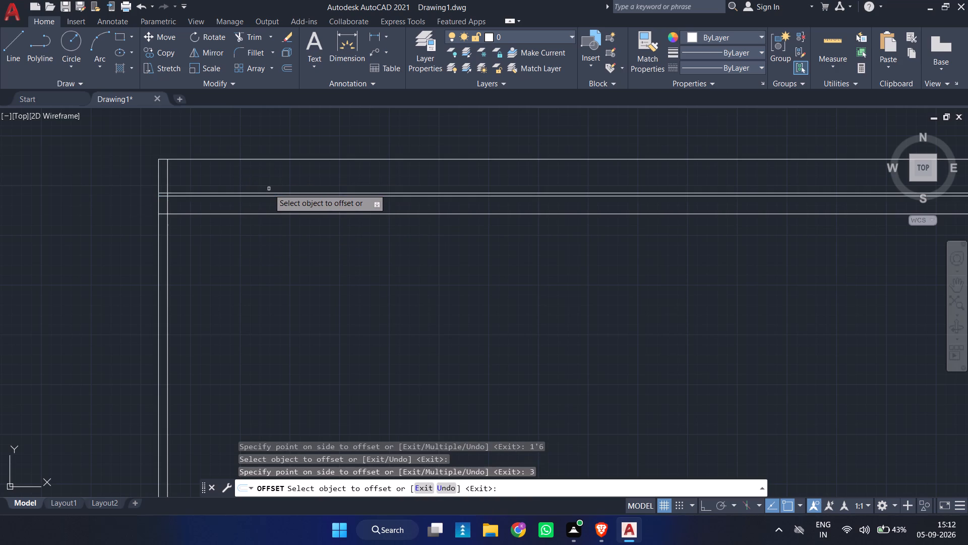
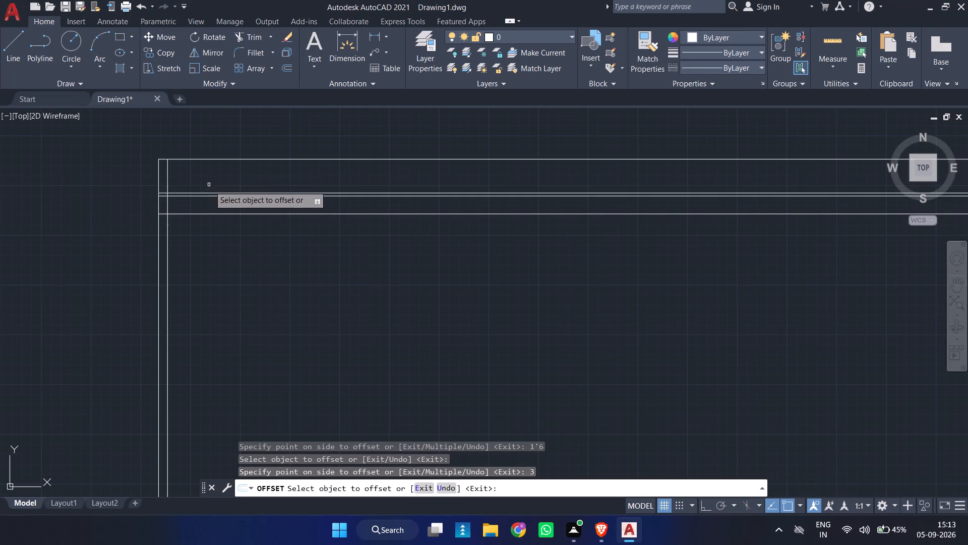
Trim the upper closely spaced horizontal line between the two left verticals, and the lowest horizontal line inside the inner vertical.
key("Escape")
type("tr")
key("Return")
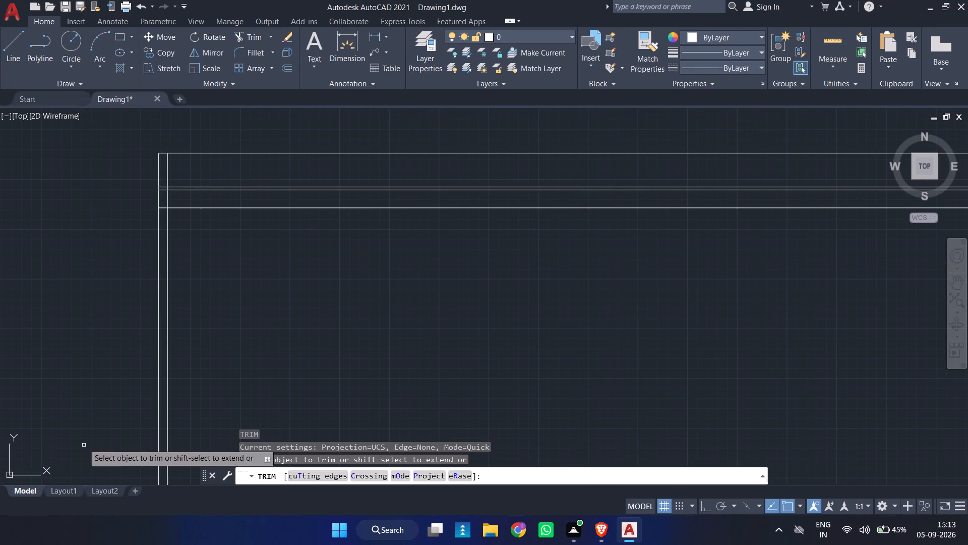
scroll(162, 191, "up", 3)
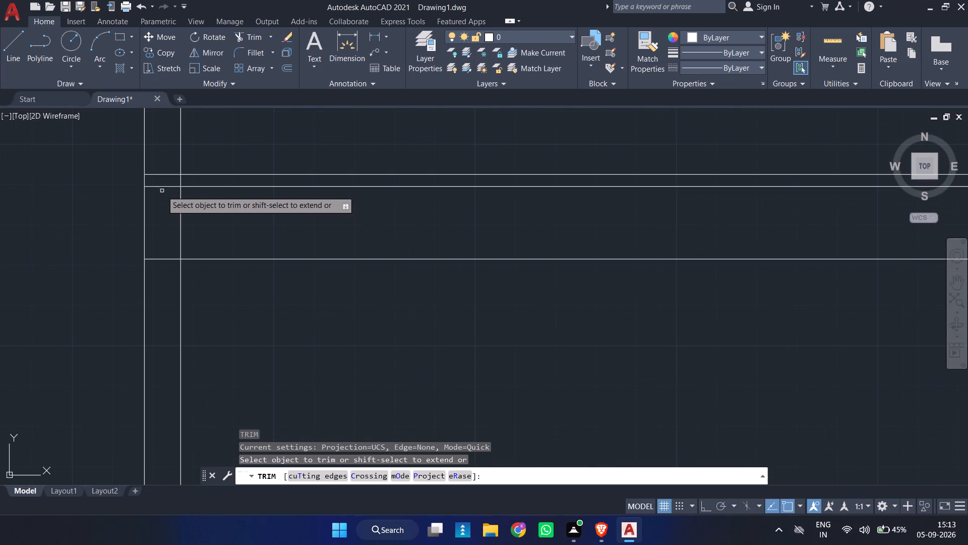
left_click(162, 175)
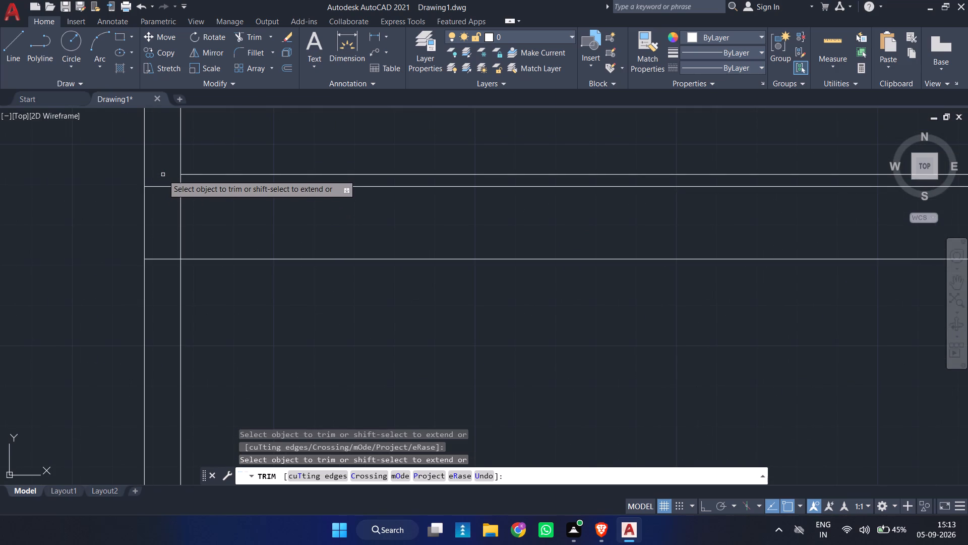
scroll(200, 227, "down", 3)
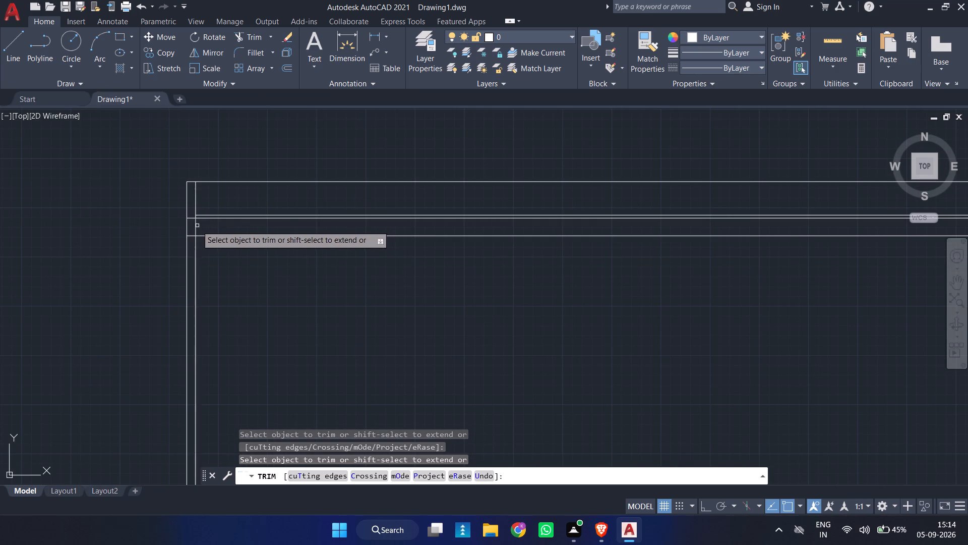
scroll(201, 229, "up", 3)
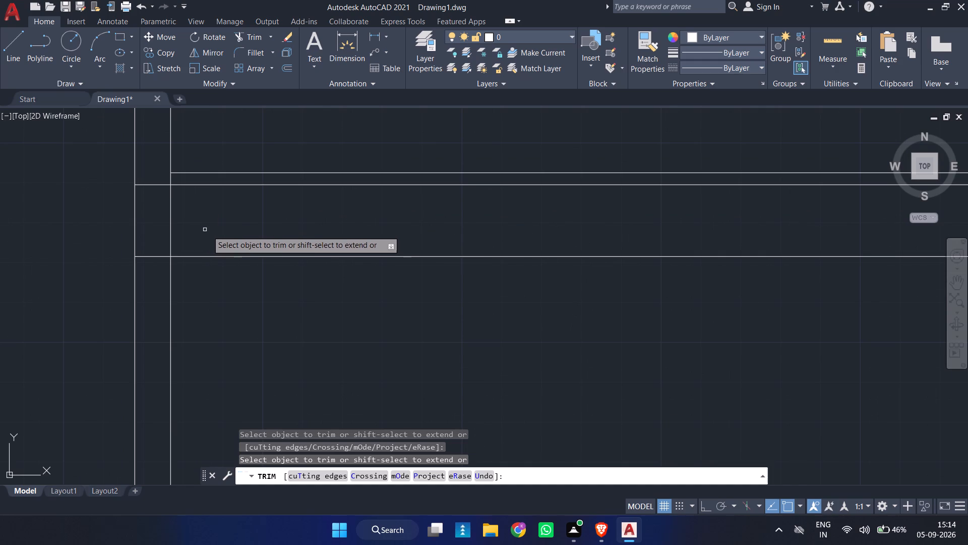
left_click(229, 256)
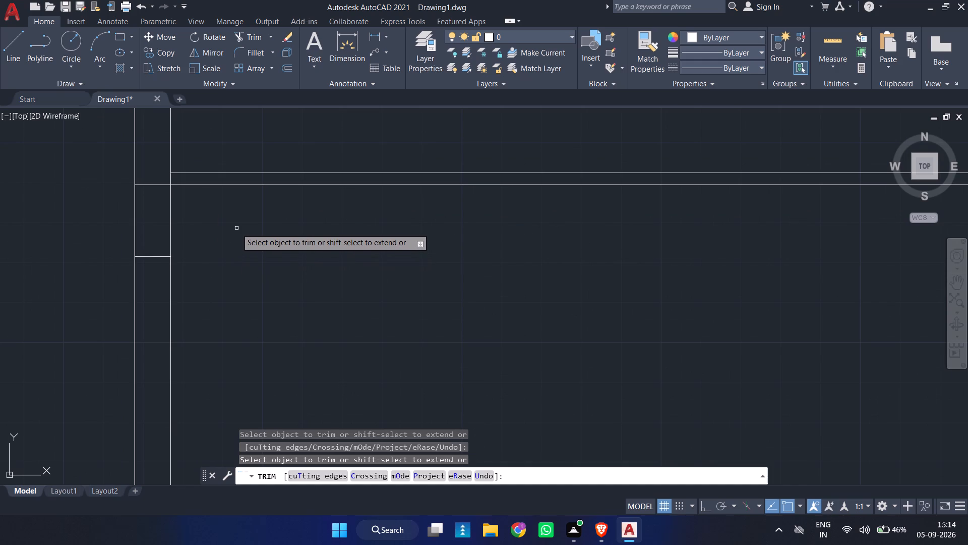
key("Escape")
Offset the inner left vertical line 17'-9" to the right, into the room.
scroll(236, 230, "down", 1)
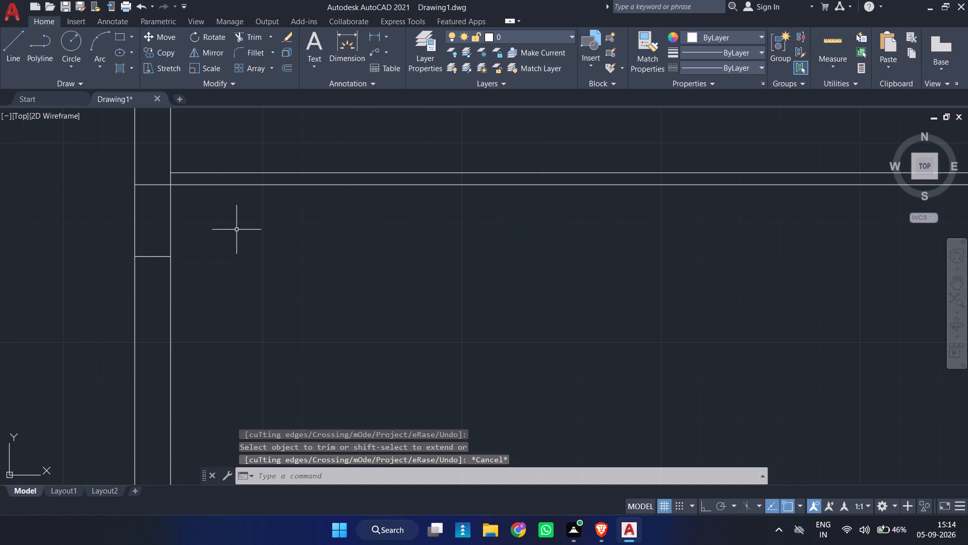
scroll(236, 230, "down", 1)
scroll(231, 232, "up", 1)
middle_click_drag(272, 259, 238, 255)
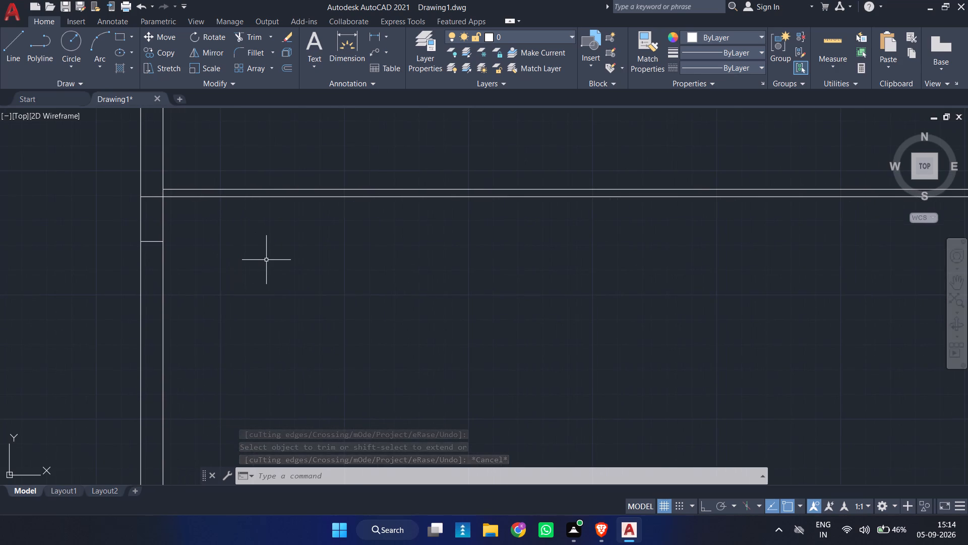
key("o")
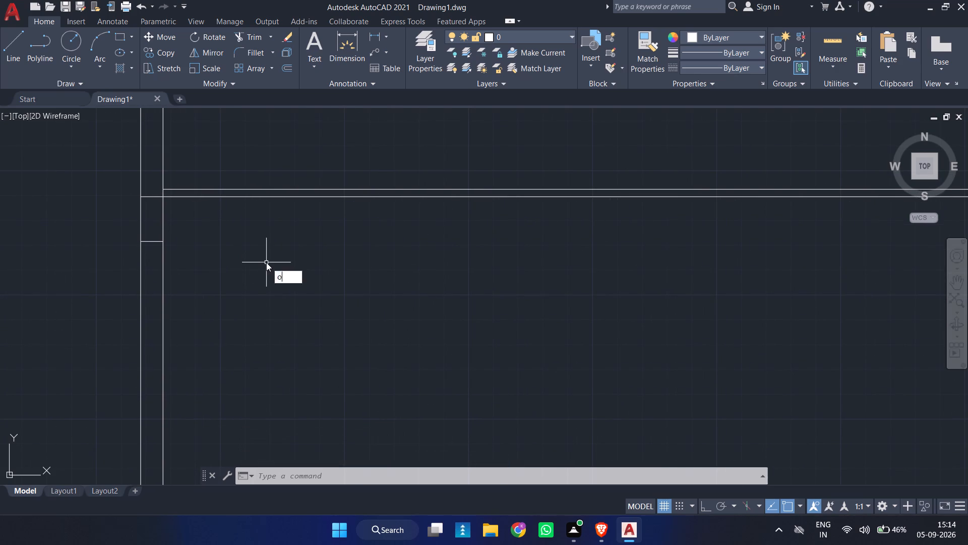
key("Return")
key("1")
key("7")
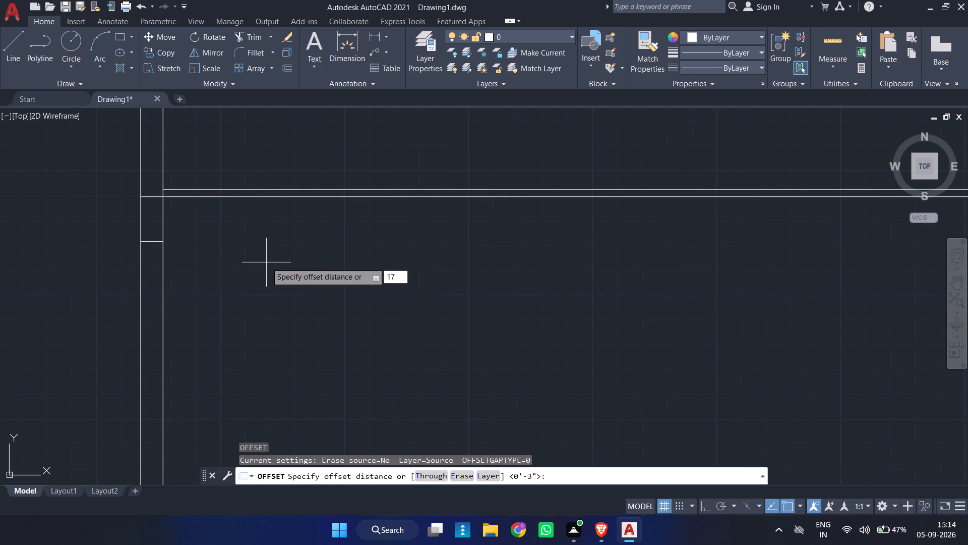
key("apostrophe")
key("9")
key("Return")
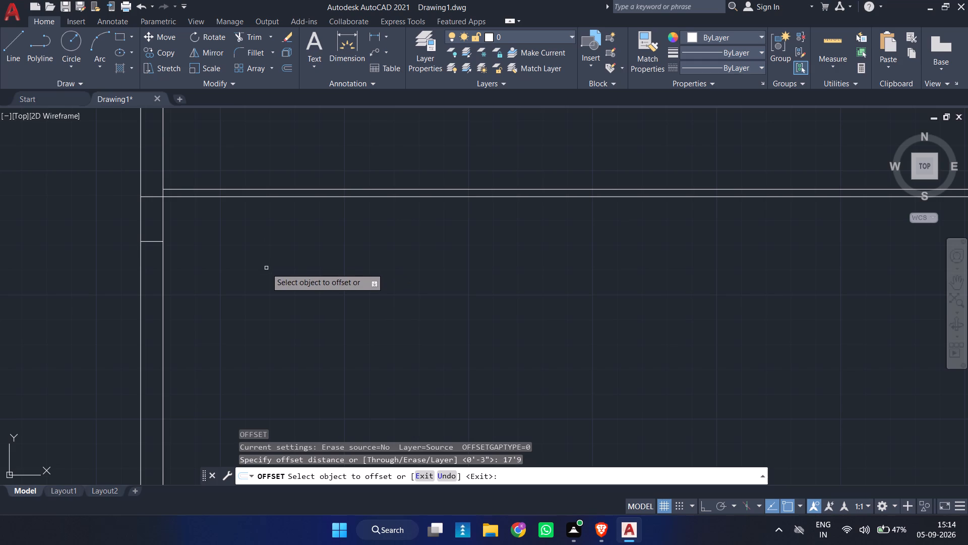
scroll(223, 250, "down", 1)
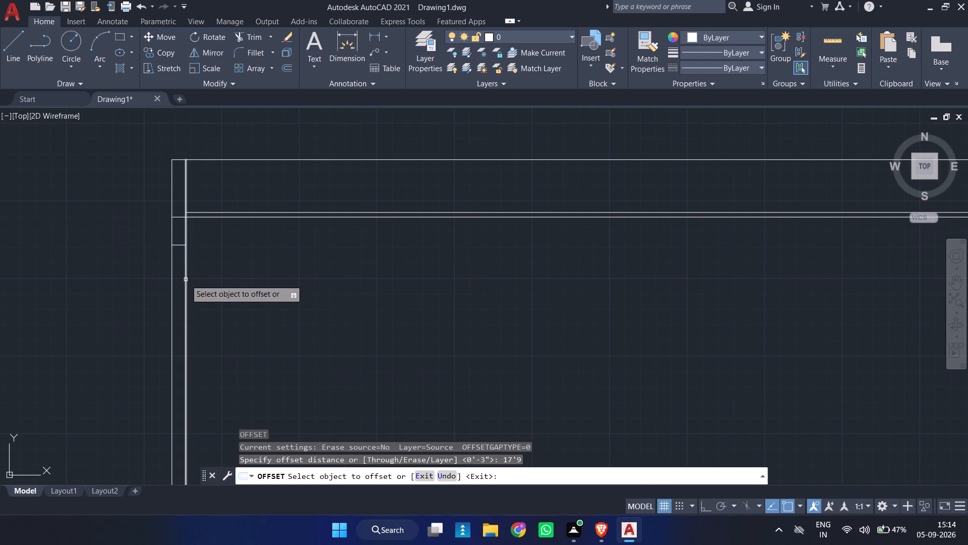
left_click(186, 280)
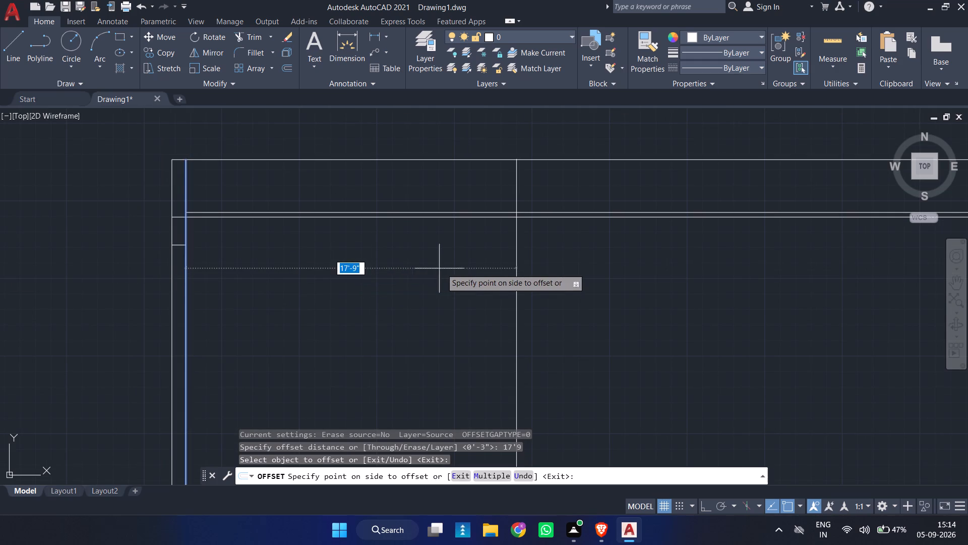
left_click(451, 269)
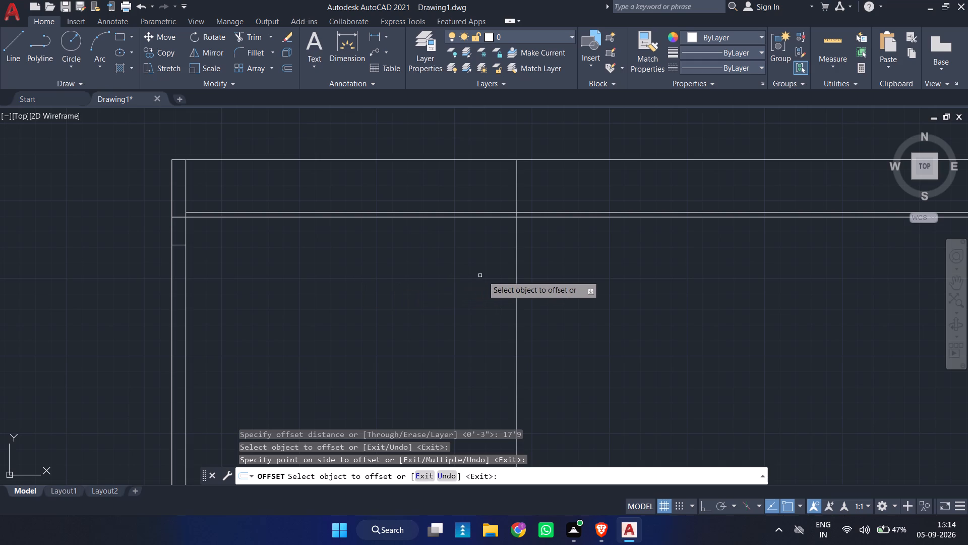
Offset the new vertical line 4.5" to the right, away from the corner.
left_click(515, 281)
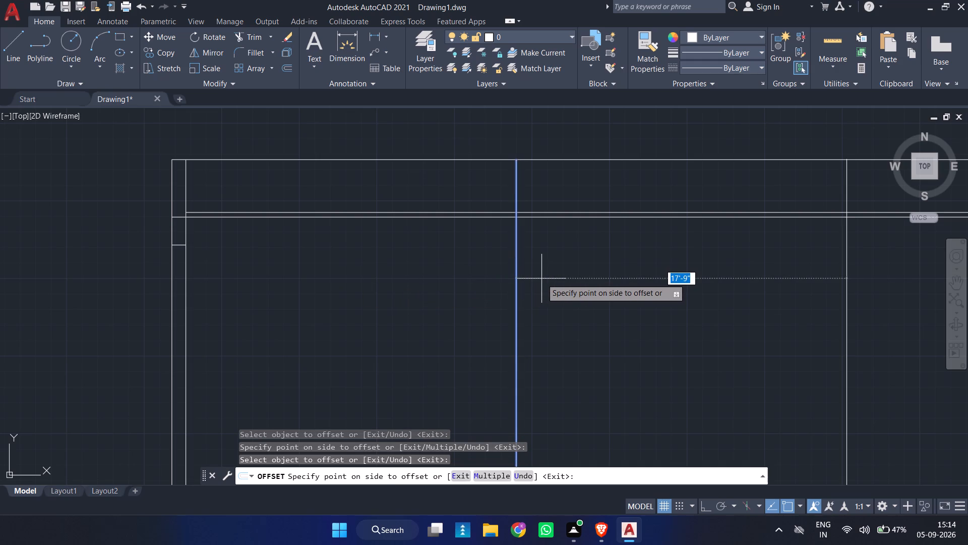
type("4.5")
key("Return")
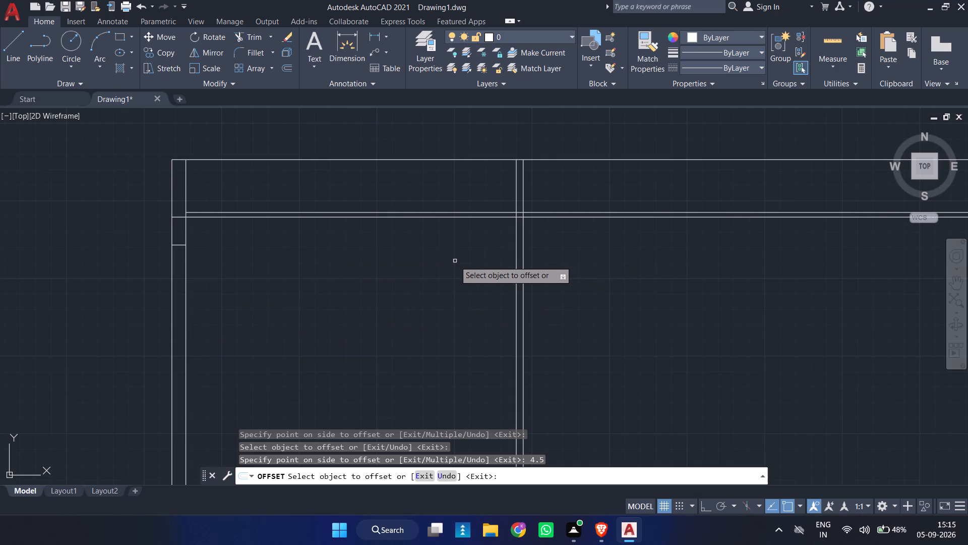
Offset the left line of the new close vertical pair 4'-2.5" to the left, toward the corner.
left_click(517, 257)
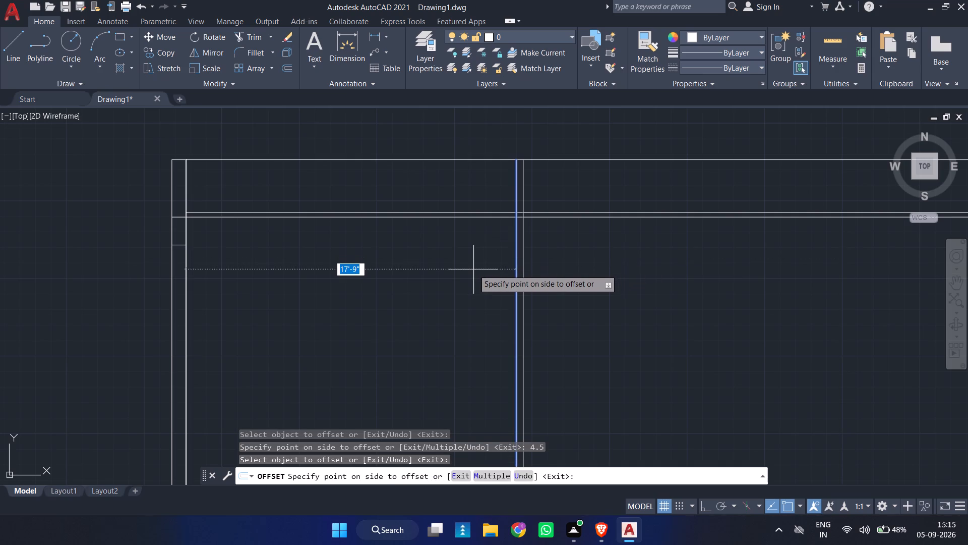
type("4'2.5")
key("Return")
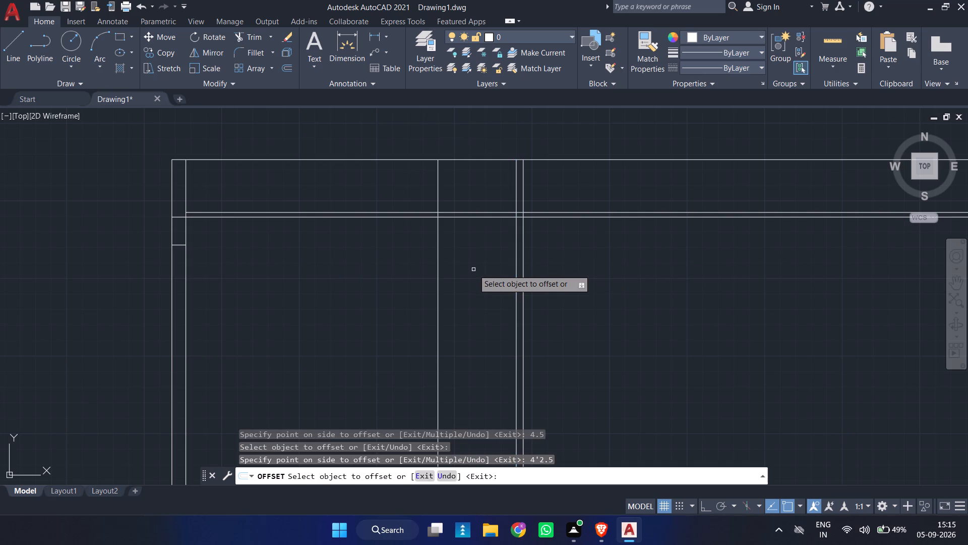
Offset the upper line of the close horizontal pair 12' downward.
scroll(429, 264, "down", 2)
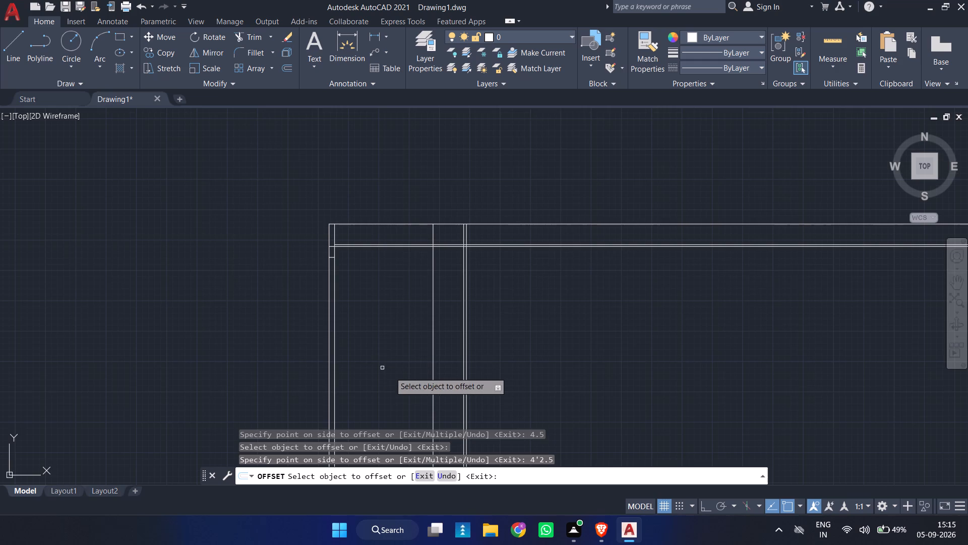
middle_click_drag(389, 370, 370, 333)
scroll(349, 295, "up", 2)
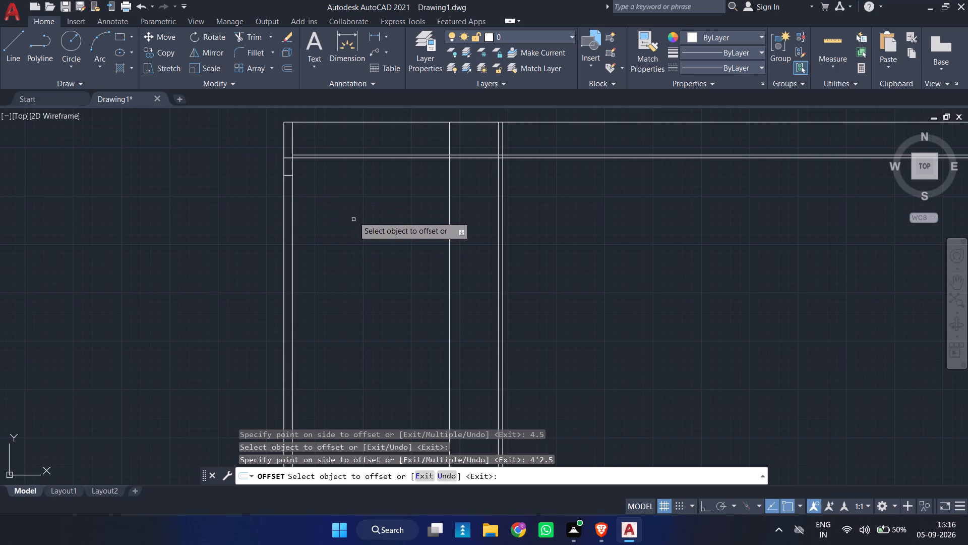
scroll(326, 153, "up", 2)
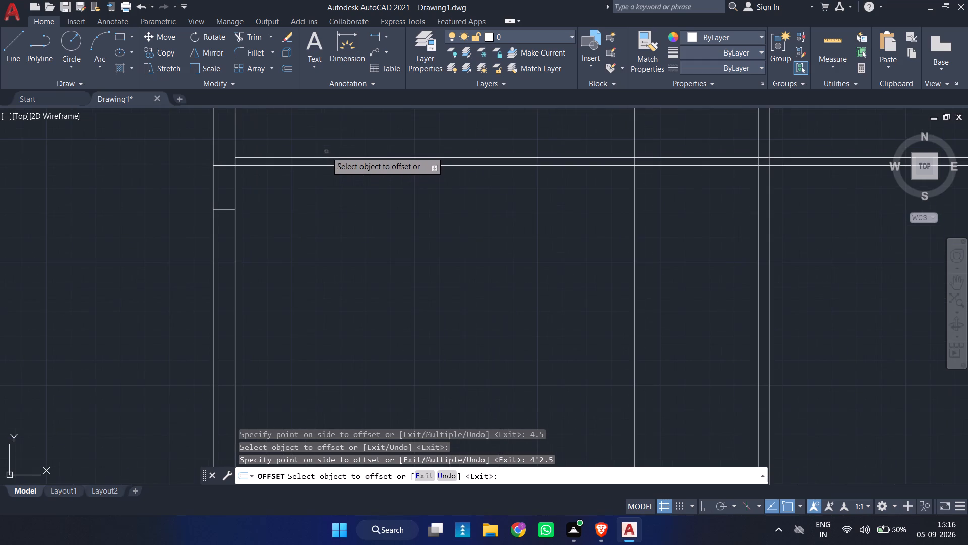
left_click(328, 156)
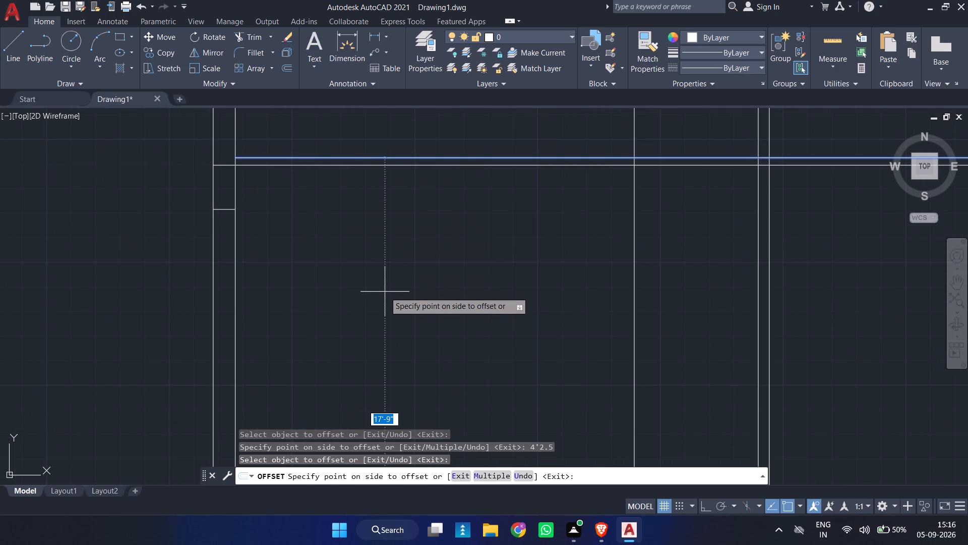
type("12")
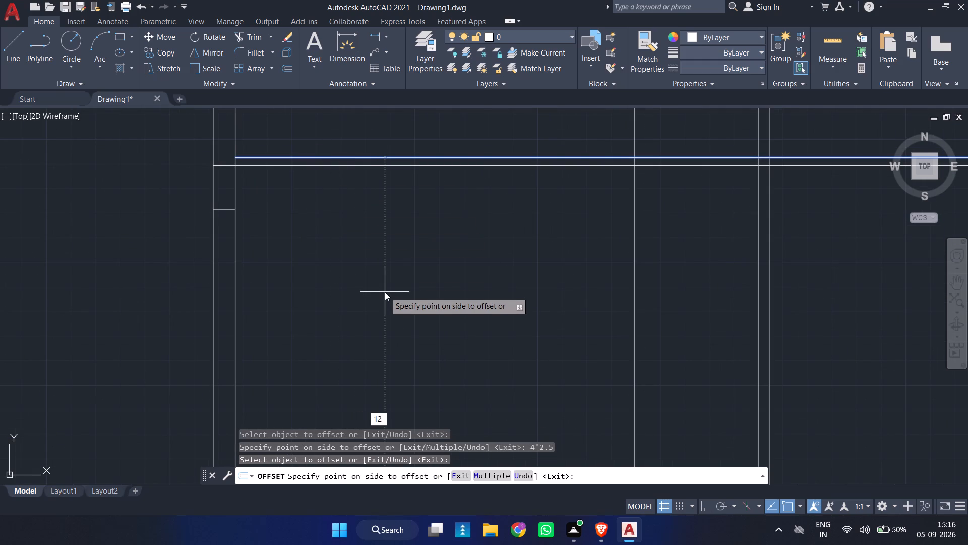
key("apostrophe")
key("Return")
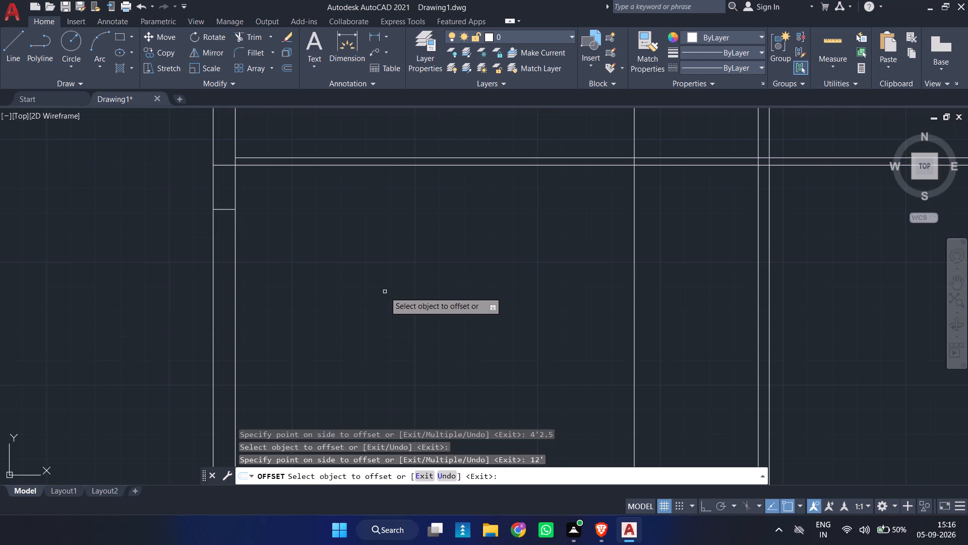
Offset the new lower horizontal line 3" upward.
scroll(384, 291, "down", 2)
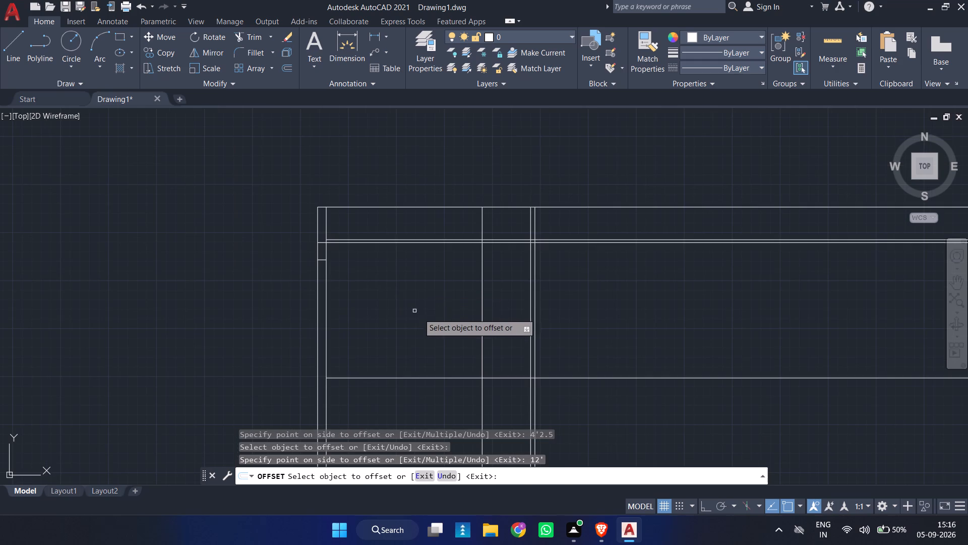
middle_click_drag(419, 318, 363, 263)
scroll(371, 325, "up", 1)
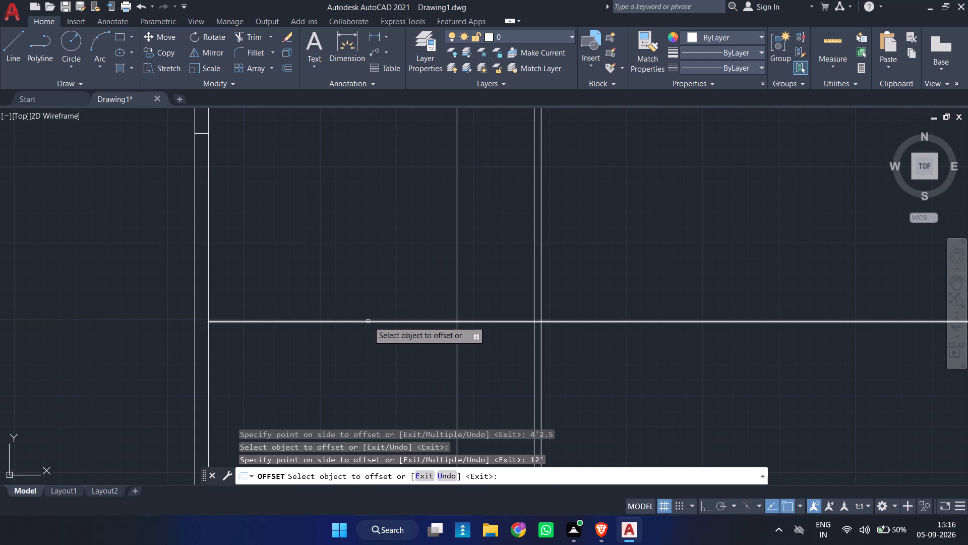
scroll(367, 320, "up", 1)
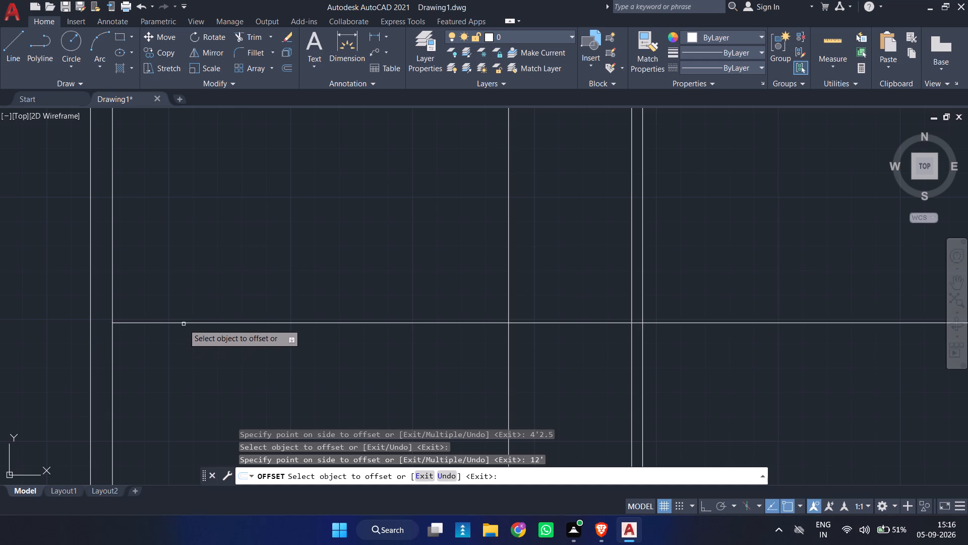
left_click(189, 323)
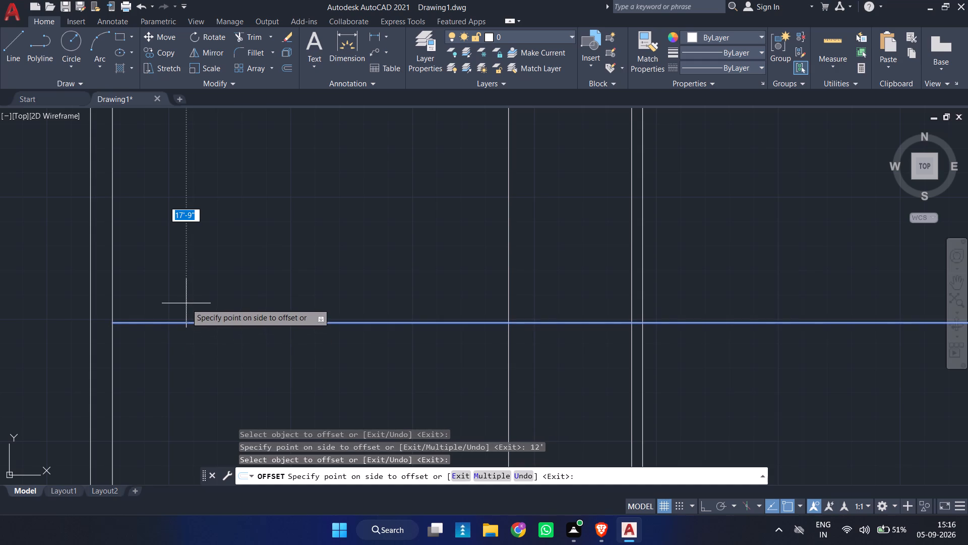
key("3")
key("Return")
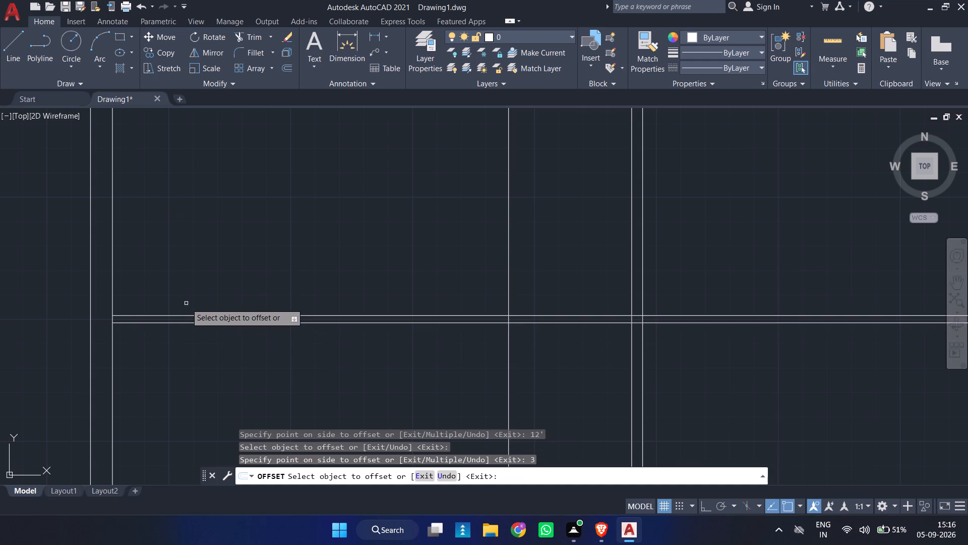
Trim the single inner vertical line below the lower pair of horizontal lines.
key("Escape")
type("tr")
key("Return")
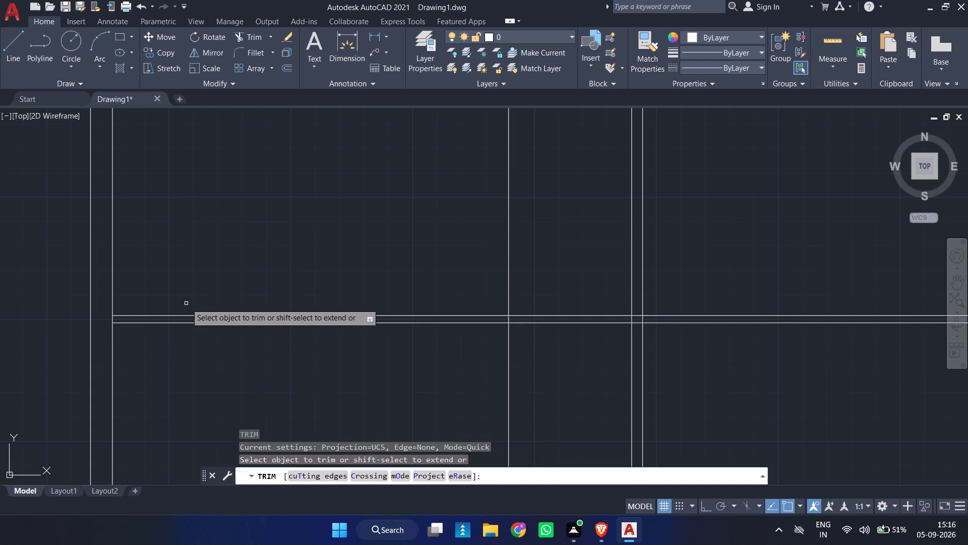
scroll(572, 259, "down", 2)
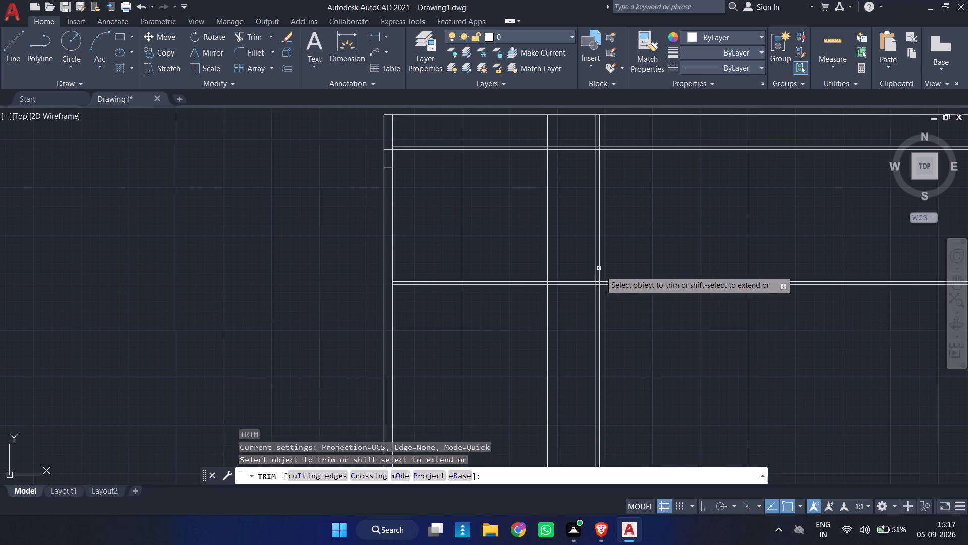
left_click(628, 335)
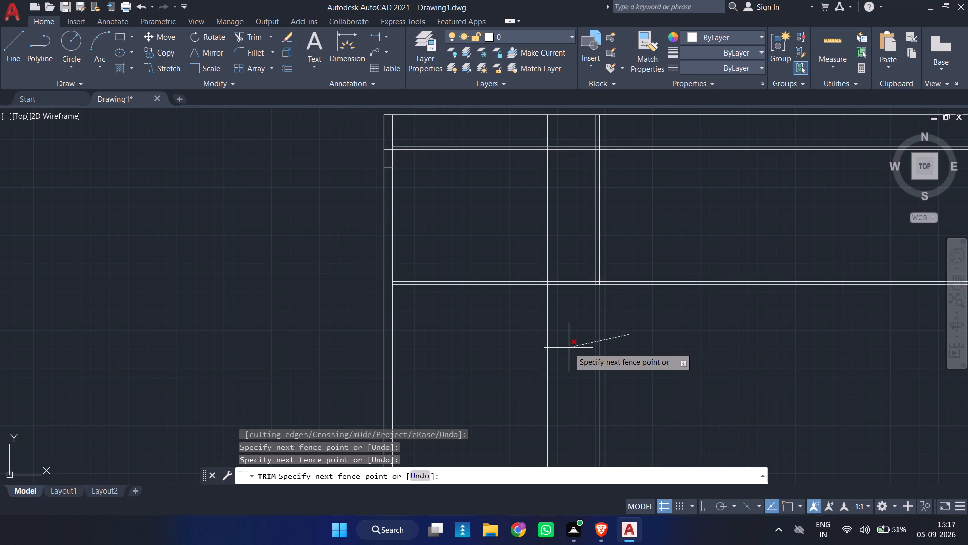
left_click(623, 336)
left_click(555, 343)
left_click(467, 342)
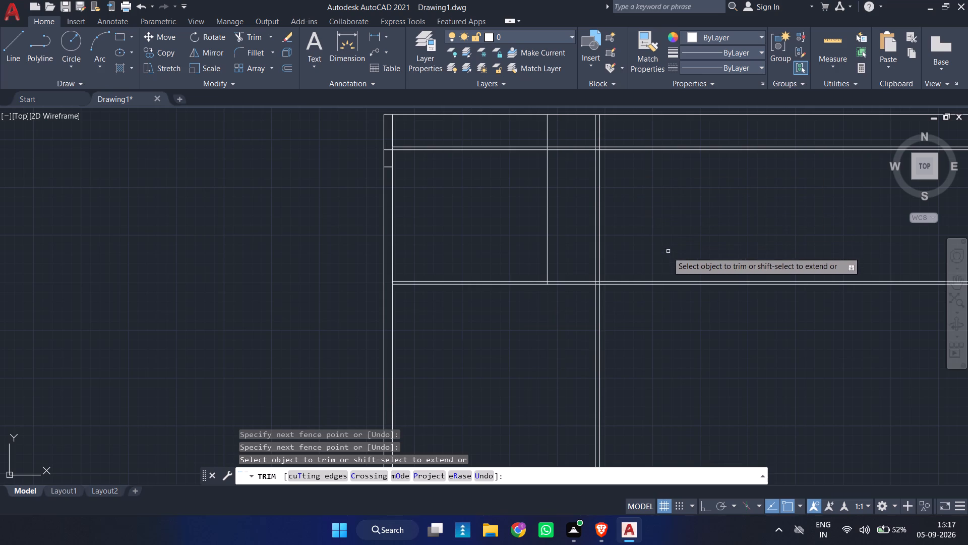
Trim the single inner vertical line above the upper pair of horizontal lines.
left_click(652, 260)
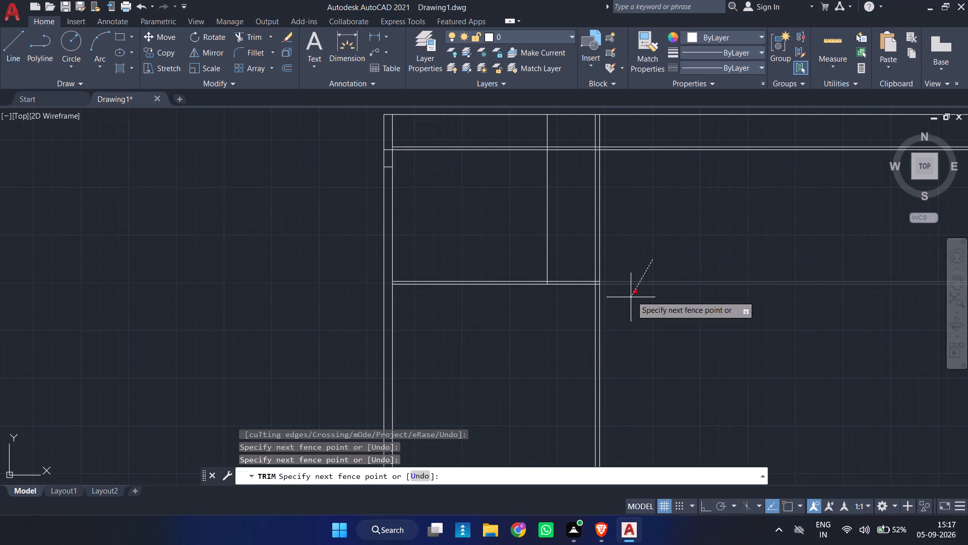
left_click(645, 239)
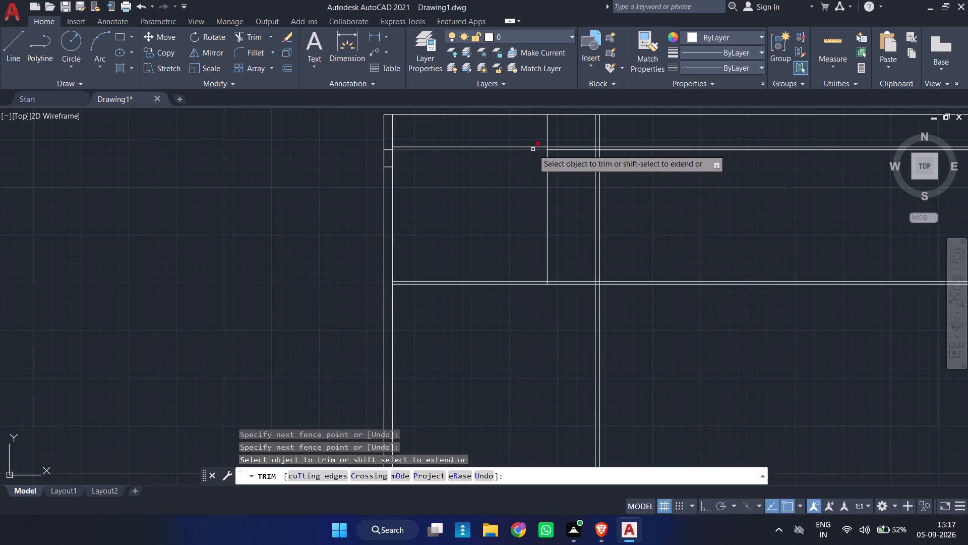
left_click(548, 132)
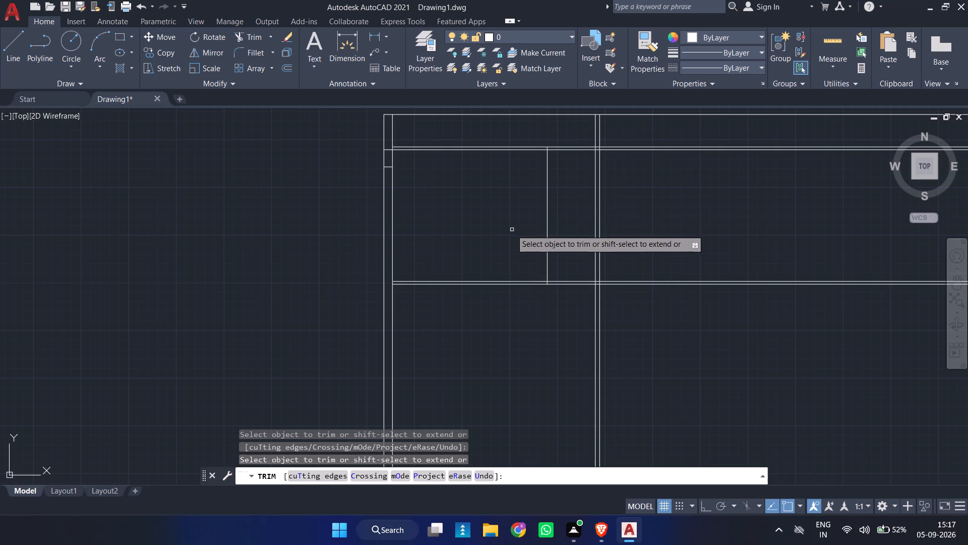
Trim the segments inside the crossing of the upper horizontal pair and the close vertical pair to open the wall junction.
scroll(578, 175, "up", 1)
middle_click_drag(579, 174, 577, 212)
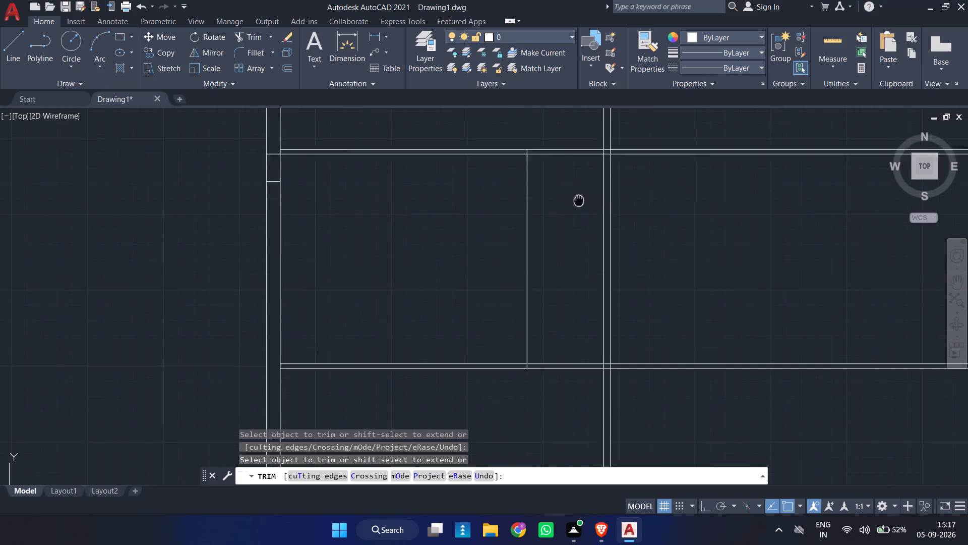
middle_click_drag(577, 212, 568, 239)
scroll(600, 193, "up", 2)
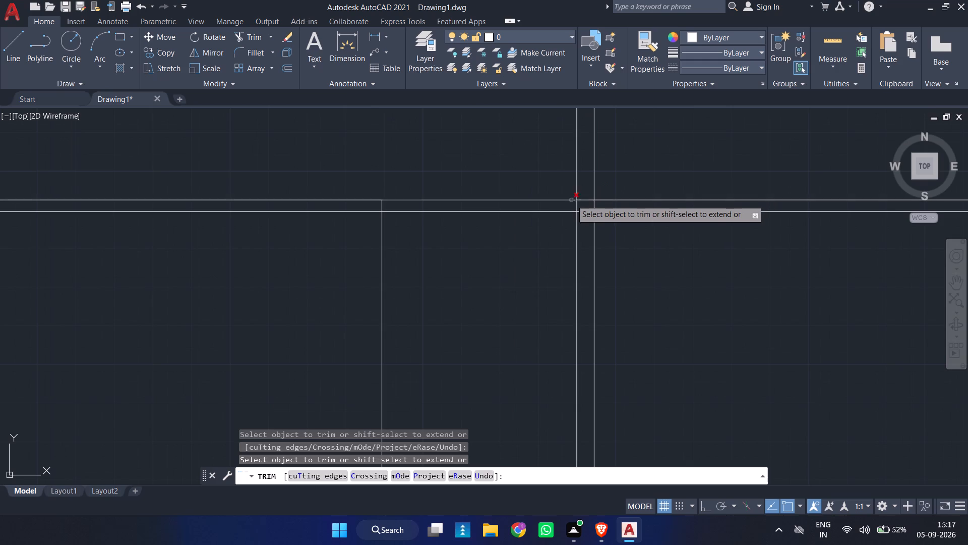
left_click(588, 193)
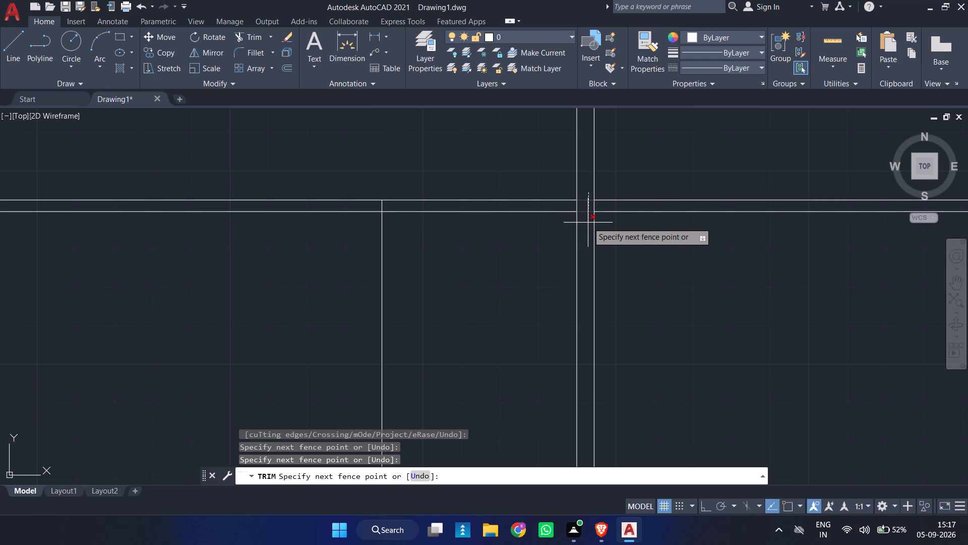
left_click(588, 223)
left_click(599, 205)
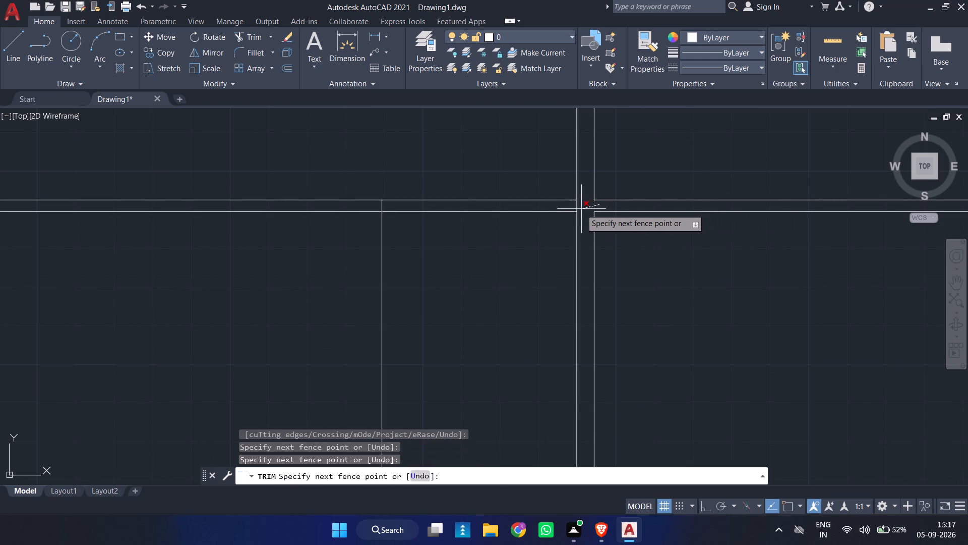
left_click(569, 206)
Extend the lower line of the lower horizontal pair to the outer left wall line.
scroll(569, 206, "down", 3)
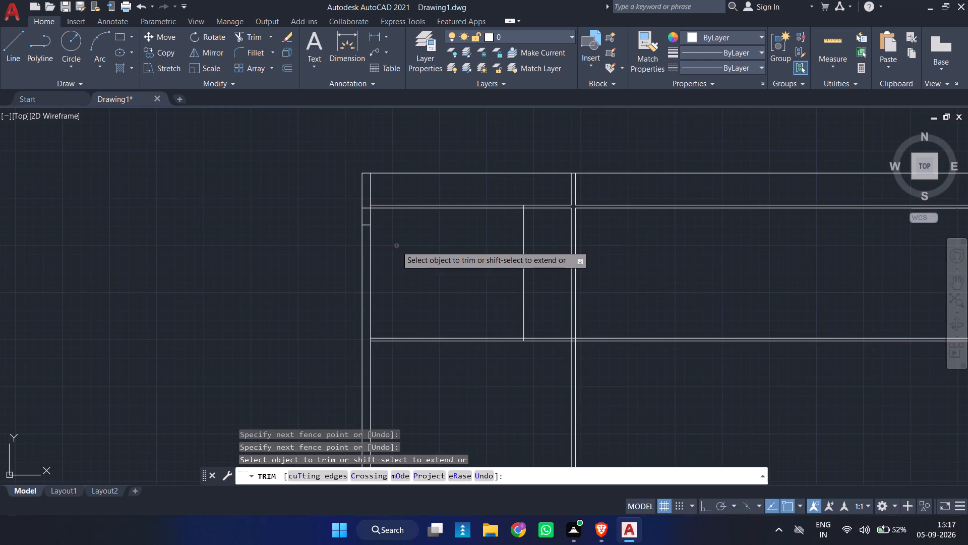
middle_click_drag(396, 246, 412, 196)
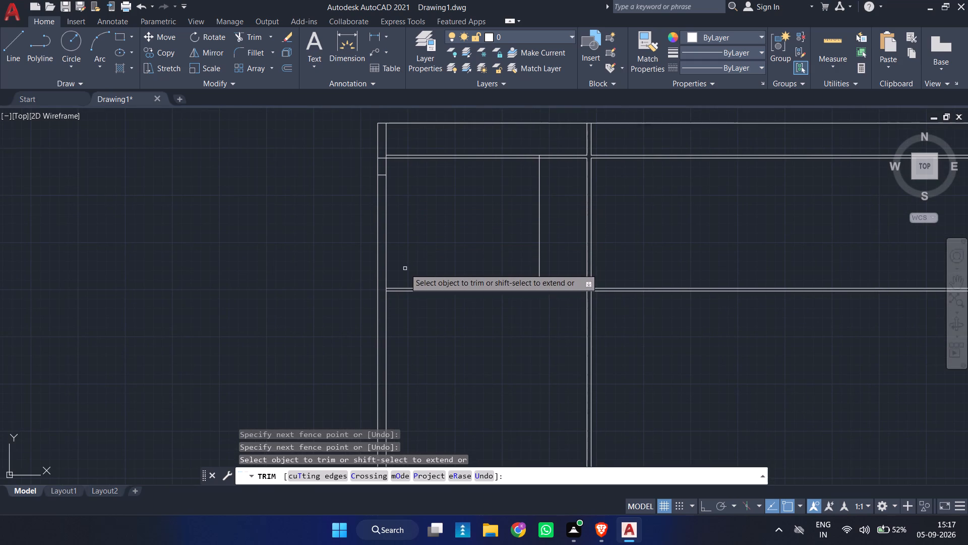
scroll(402, 279, "up", 3)
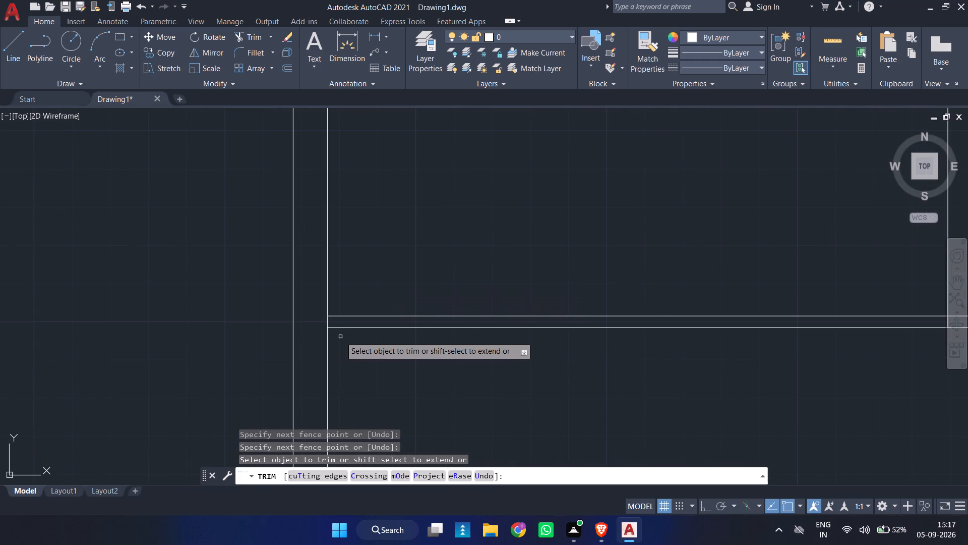
left_click(339, 329, "shift")
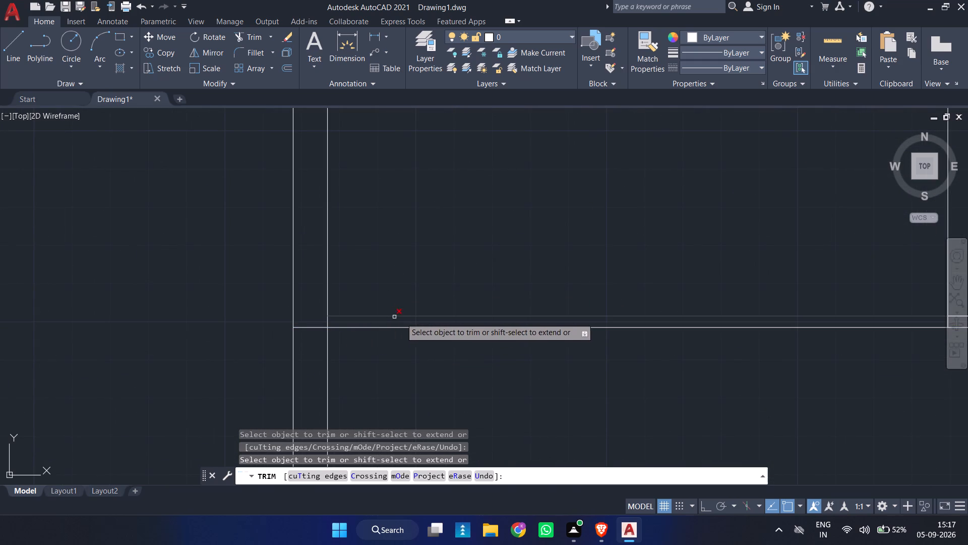
scroll(411, 315, "down", 2)
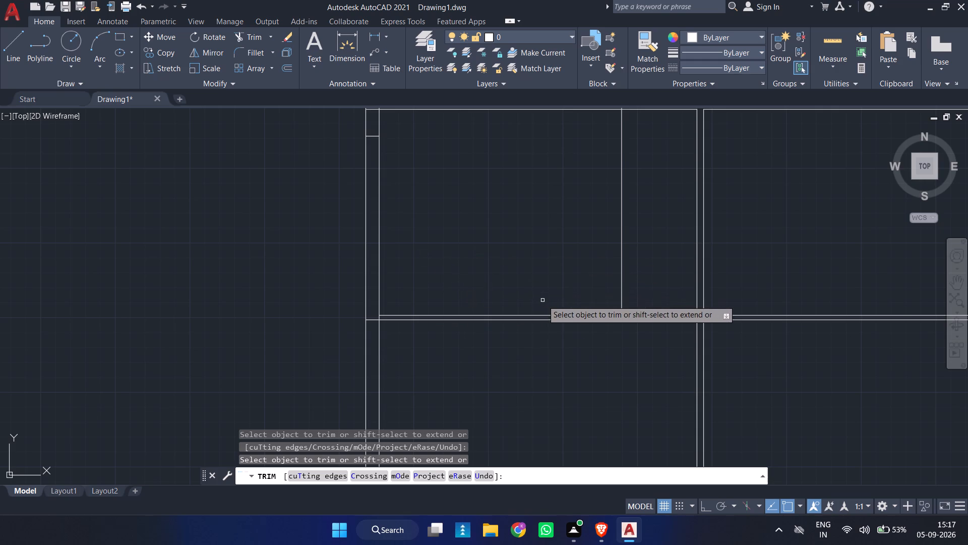
middle_click_drag(575, 303, 455, 328)
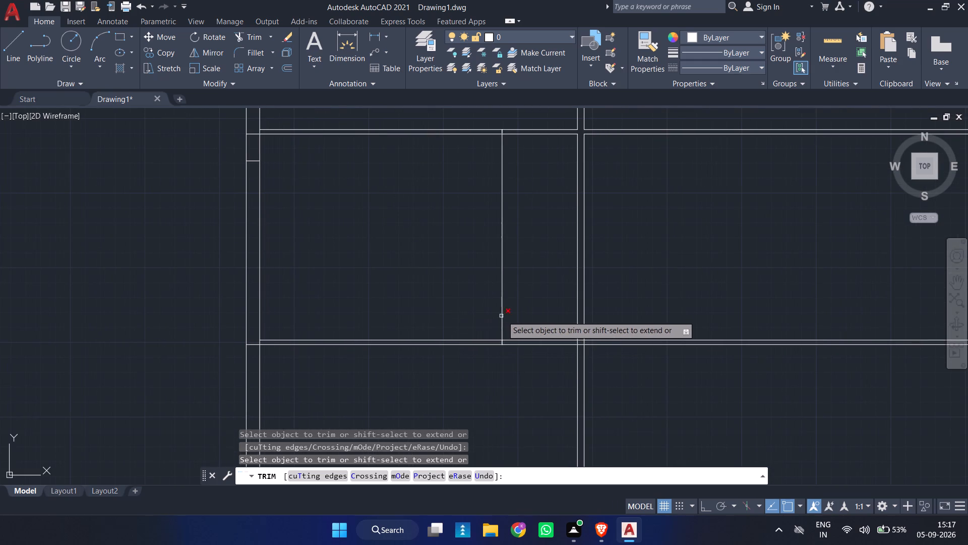
scroll(526, 322, "up", 1)
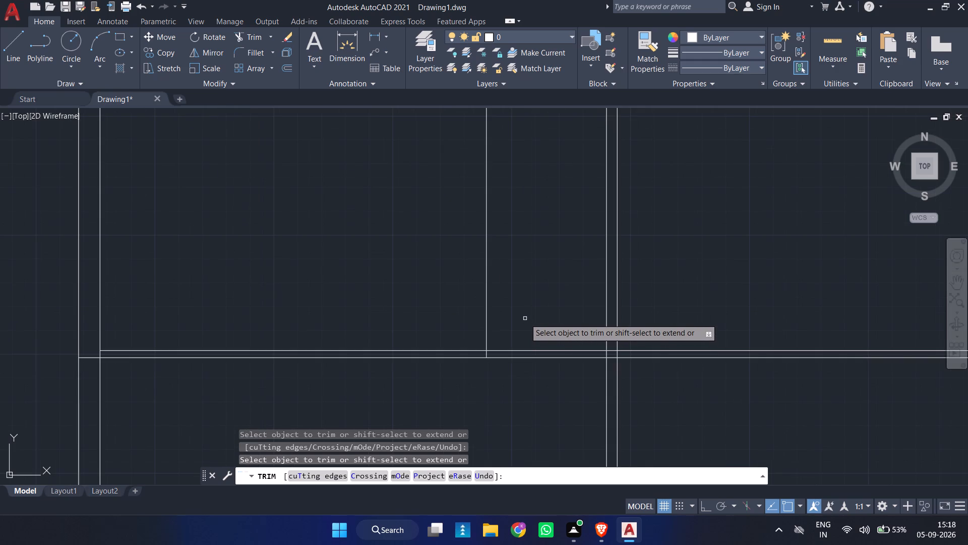
scroll(525, 319, "down", 2)
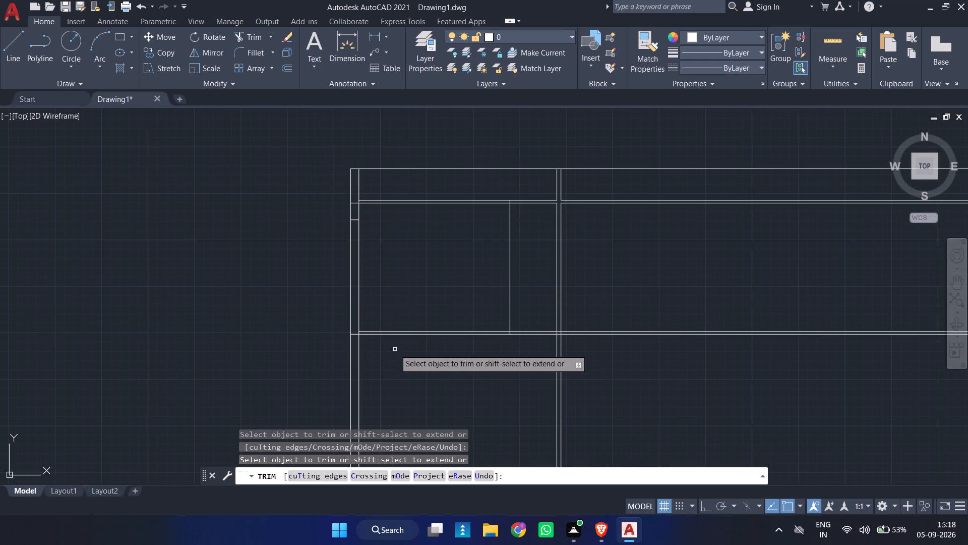
key("Escape")
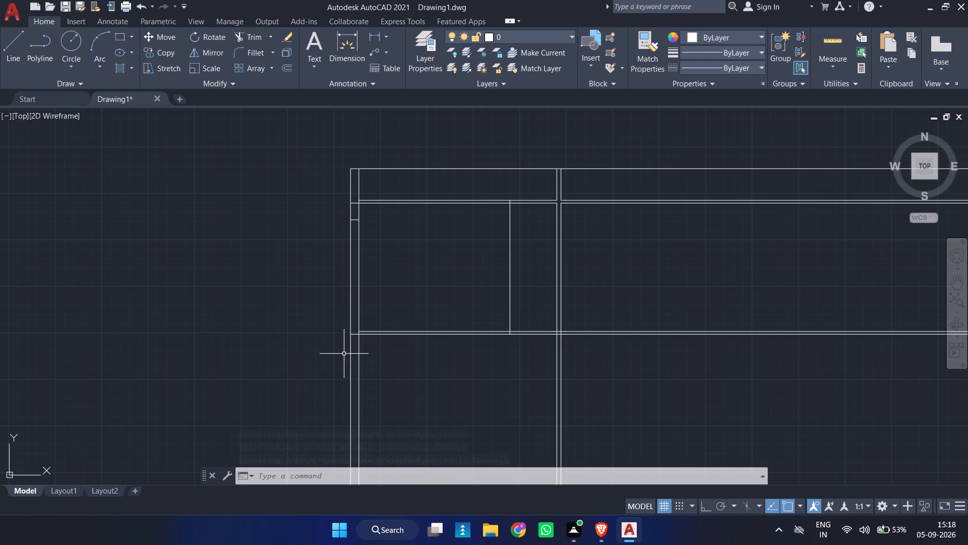
Draw a rectangle 4'-2.5" long and 1'-8" wide in the empty area left of the floor plan.
type("rec")
key("Return")
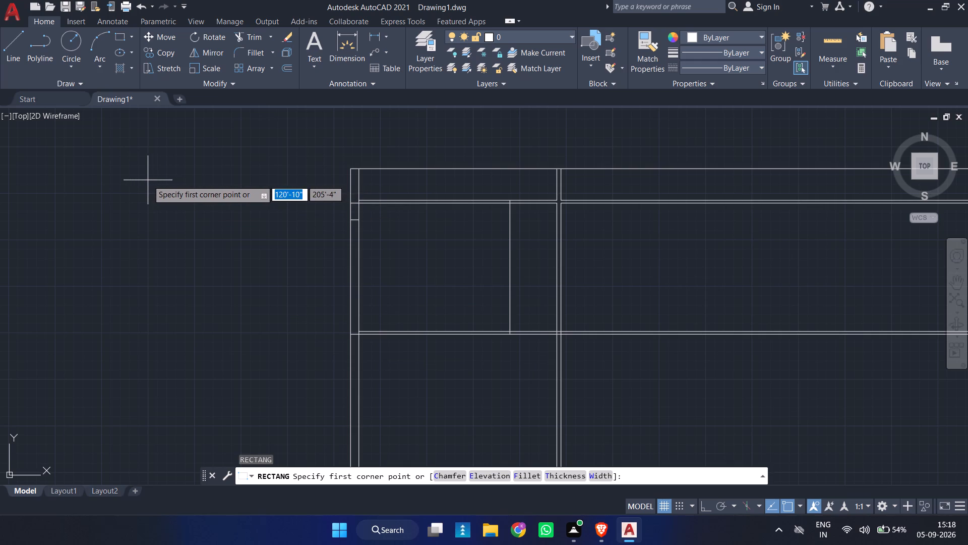
left_click(133, 189)
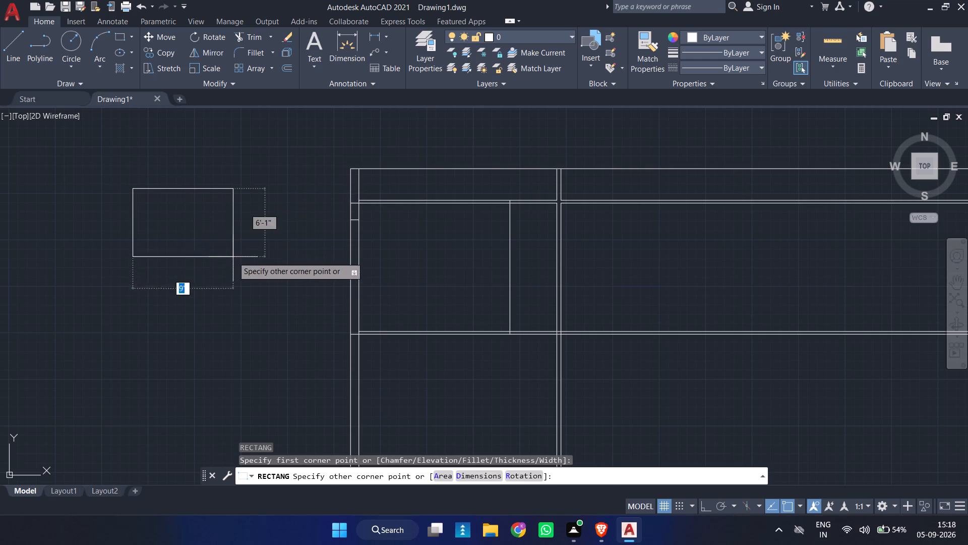
key("d")
key("Return")
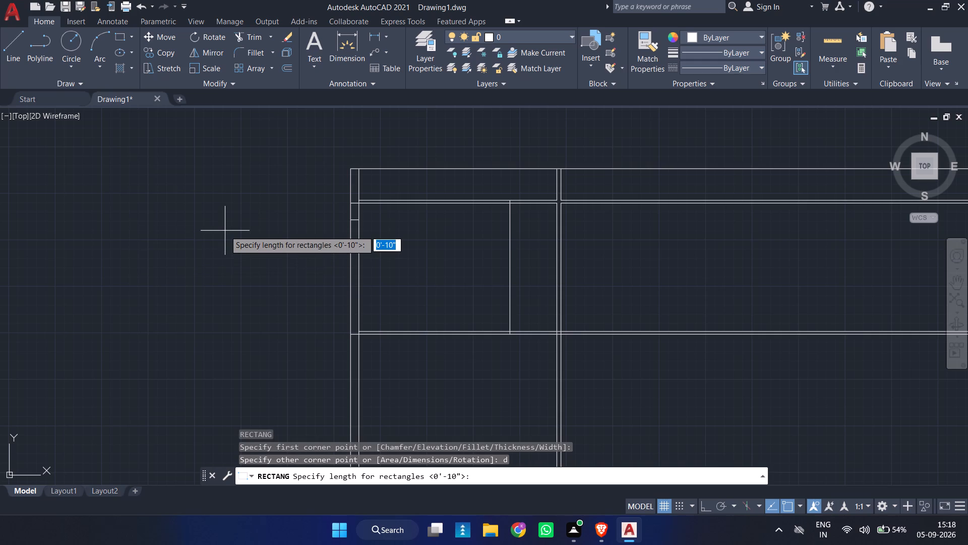
type("4'2.5")
key("Return")
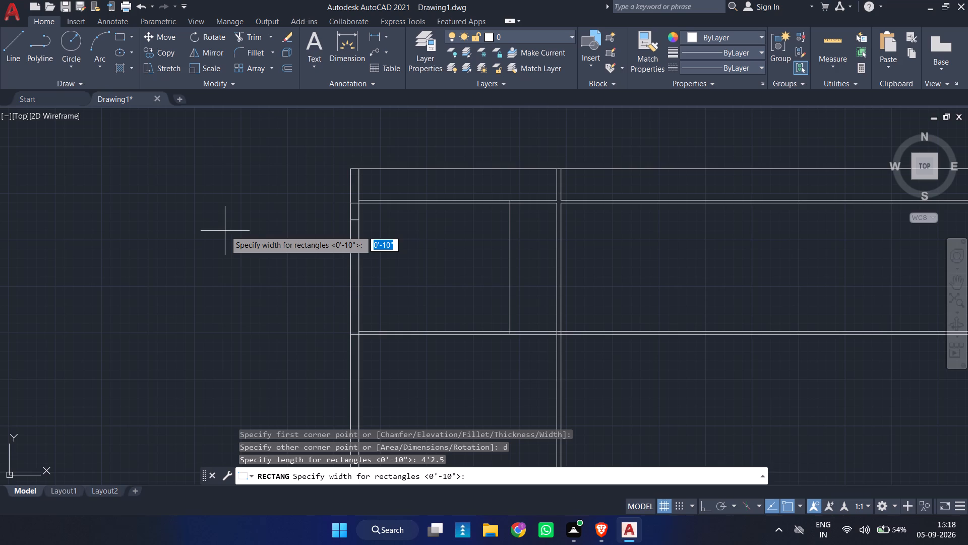
type("1'8")
key("Return")
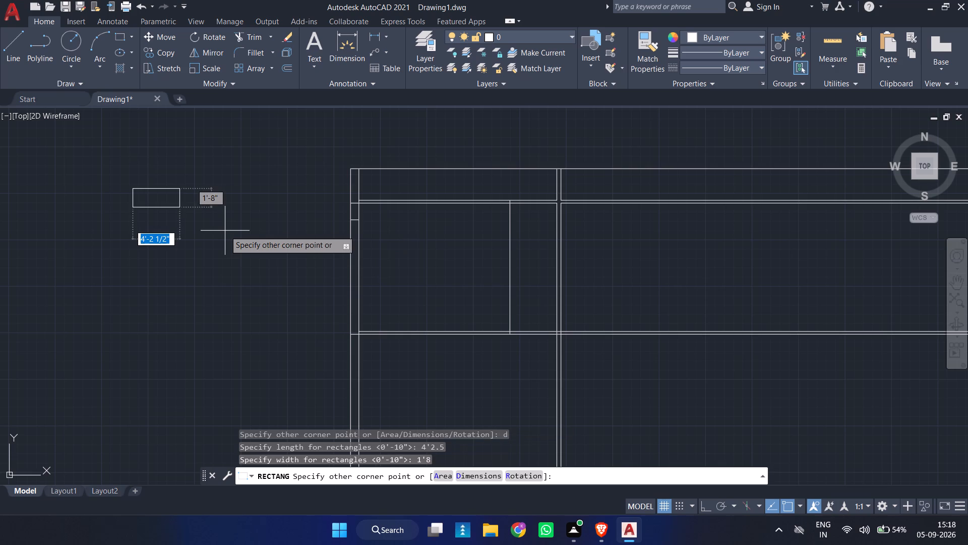
left_click(225, 231)
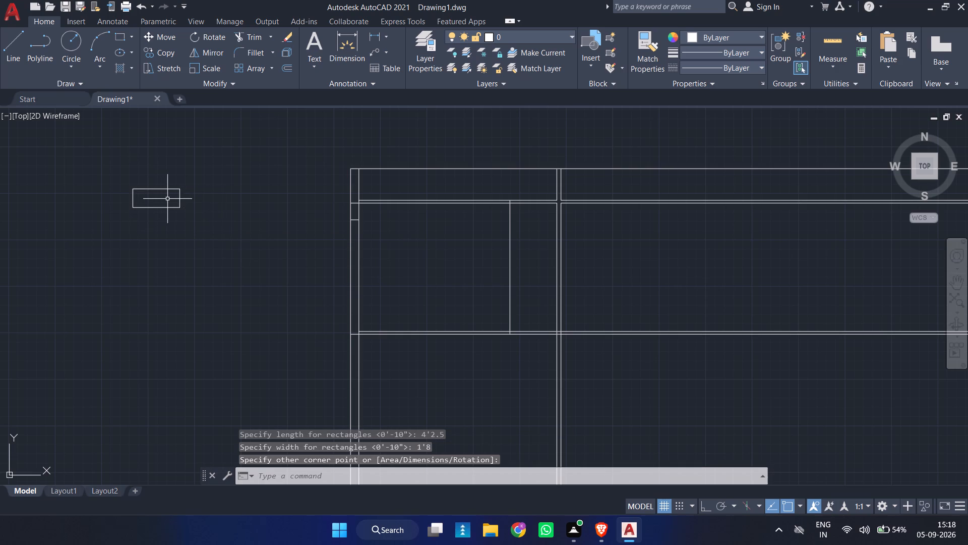
Draw a 4'-2.5" by 4'-10" rectangle directly below the first rectangle, starting from its lower-left corner.
scroll(167, 199, "up", 1)
middle_click_drag(165, 199, 246, 190)
scroll(245, 189, "up", 1)
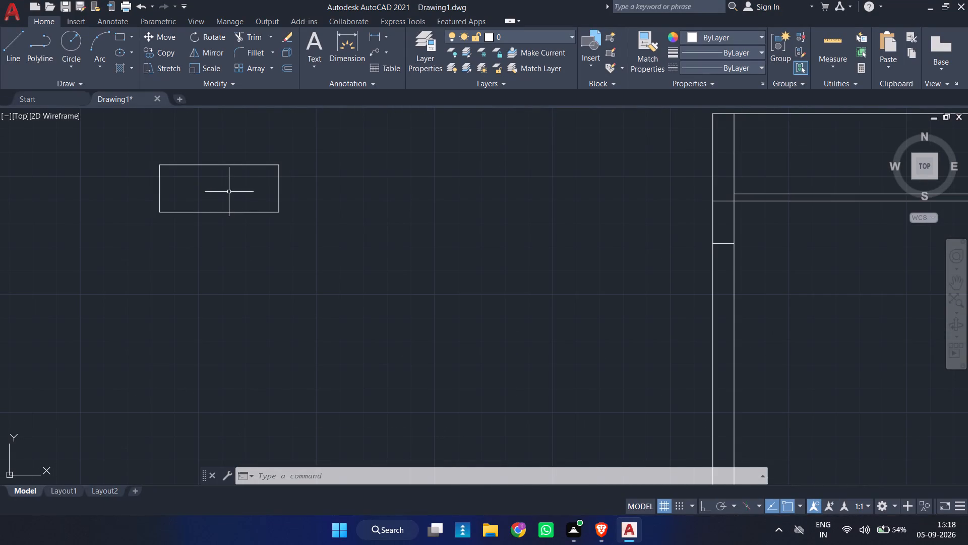
type("rec")
key("Return")
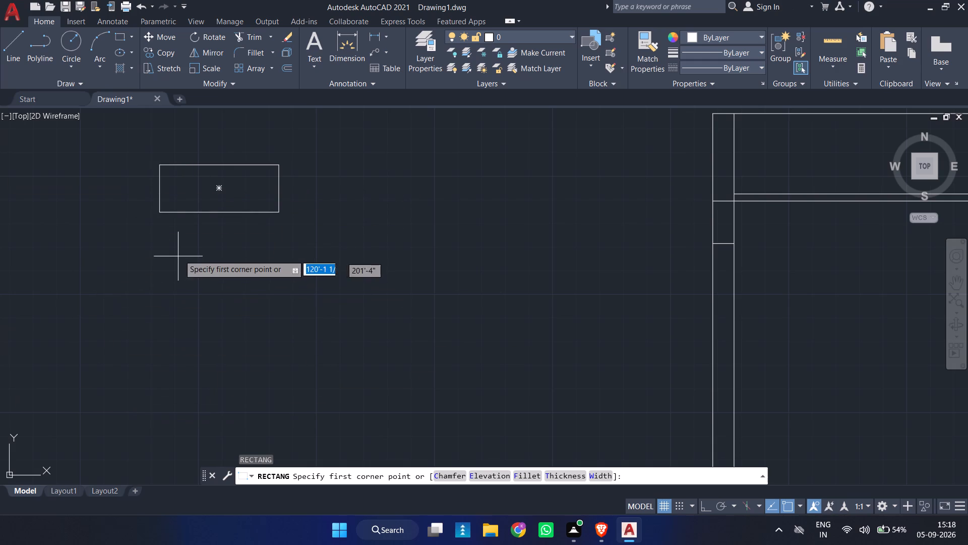
left_click(162, 210)
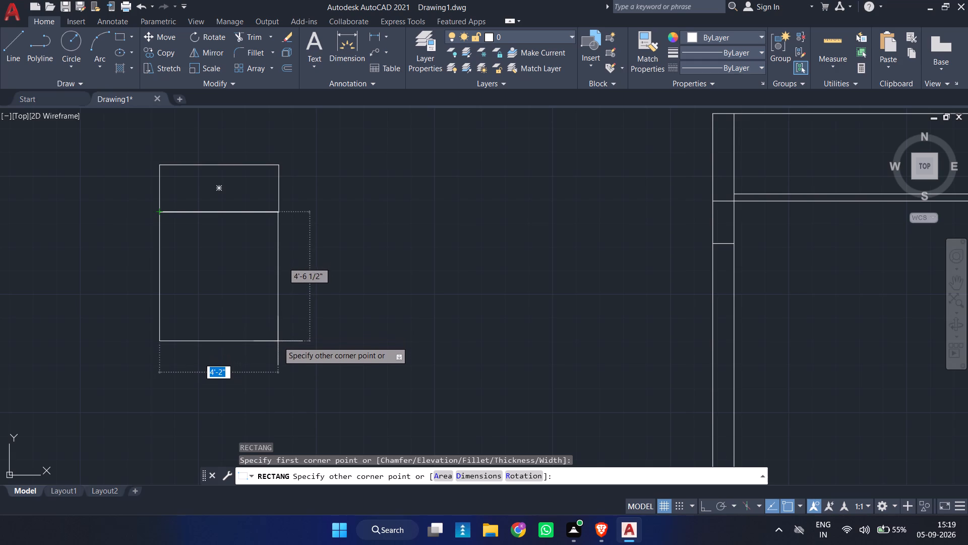
key("d")
key("Return")
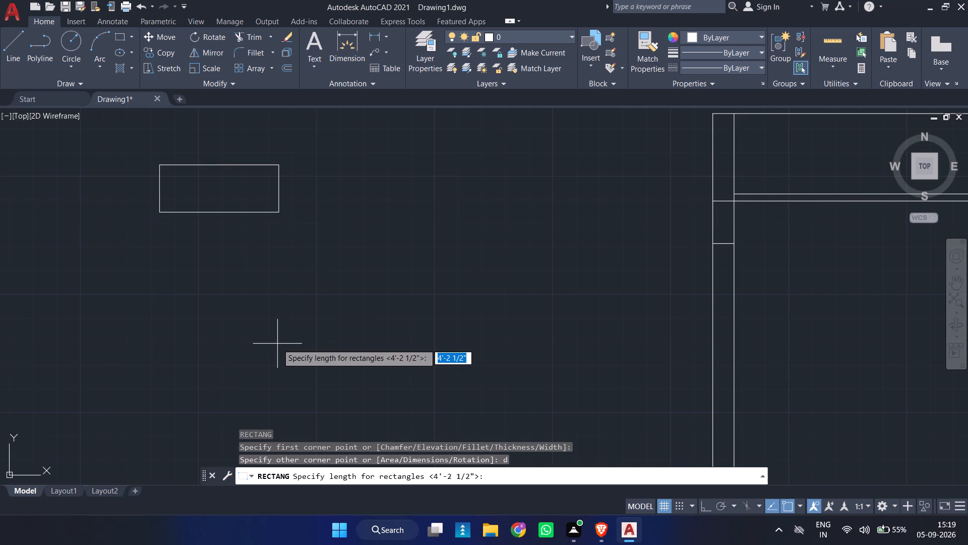
key("Return")
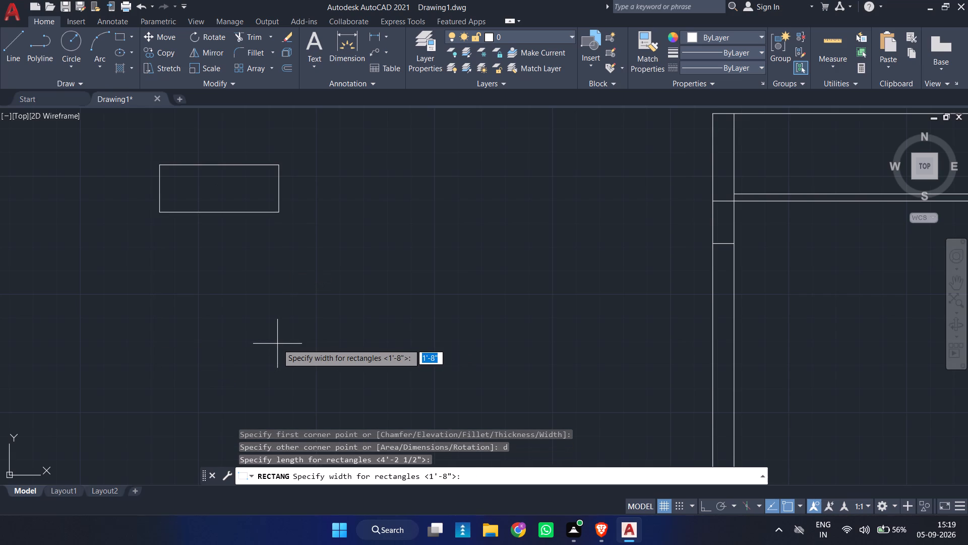
type("4'10")
key("Return")
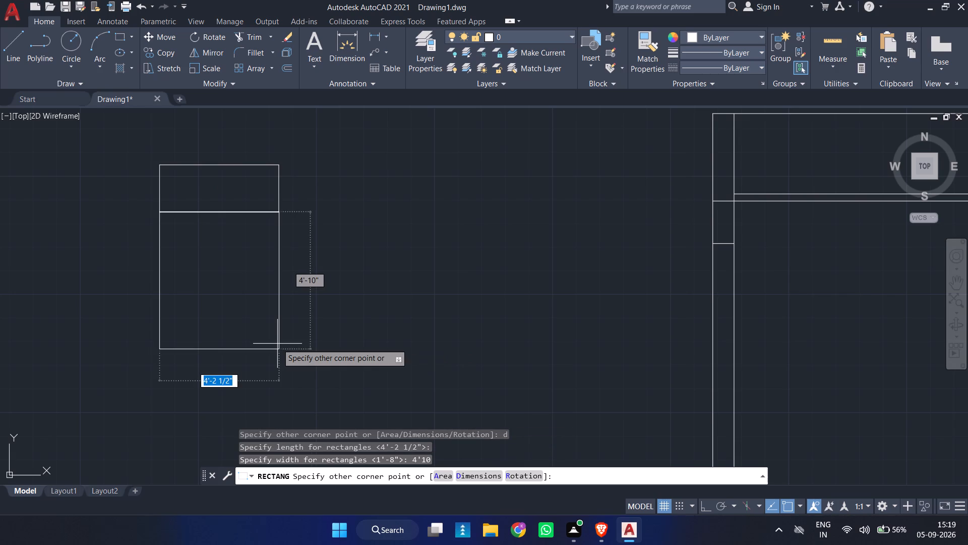
left_click(279, 346)
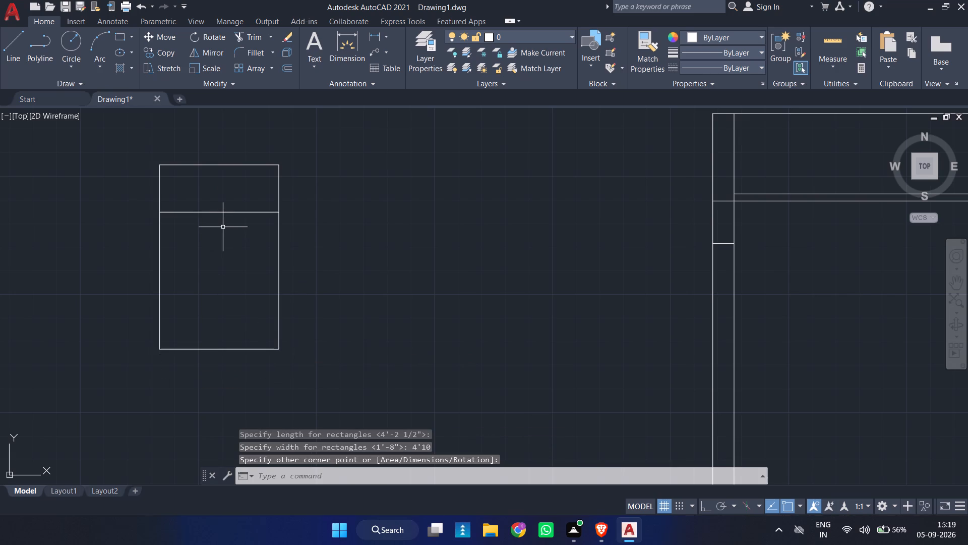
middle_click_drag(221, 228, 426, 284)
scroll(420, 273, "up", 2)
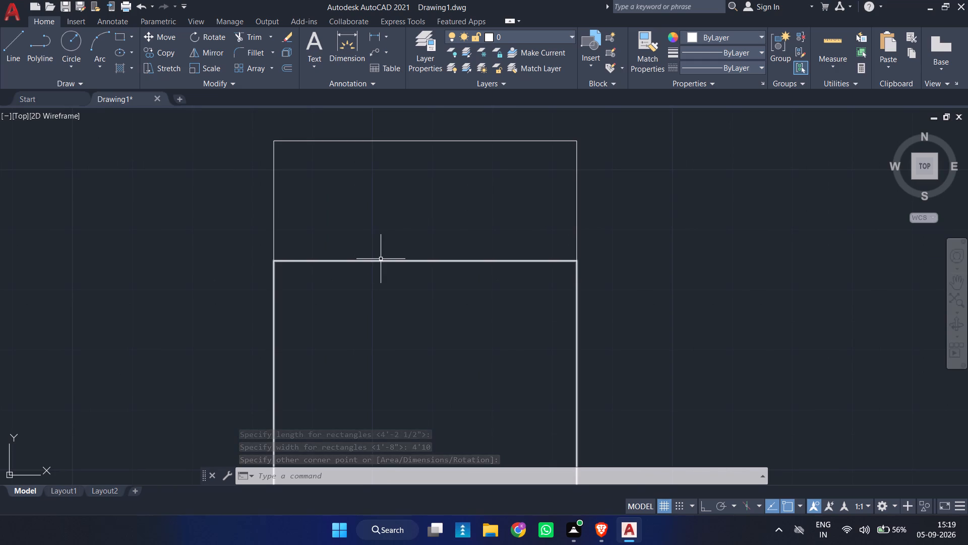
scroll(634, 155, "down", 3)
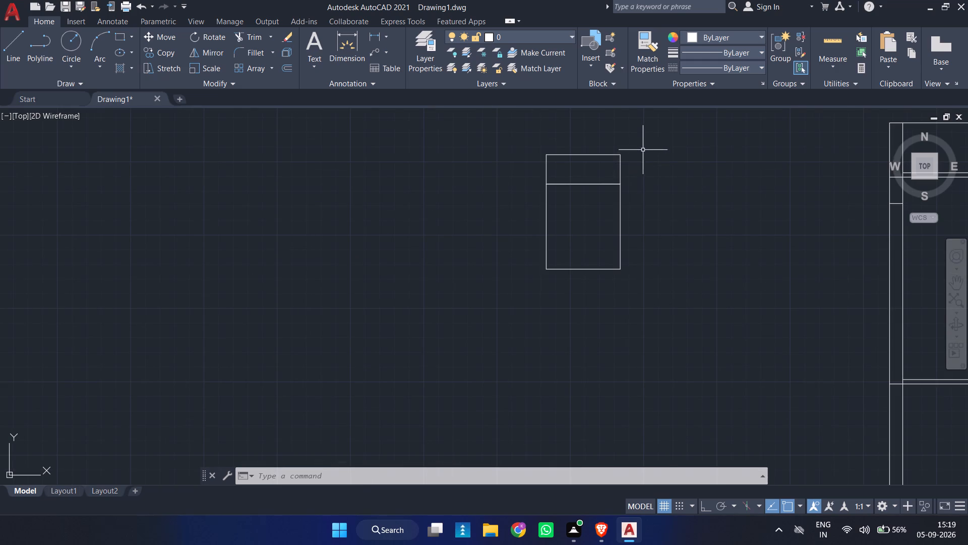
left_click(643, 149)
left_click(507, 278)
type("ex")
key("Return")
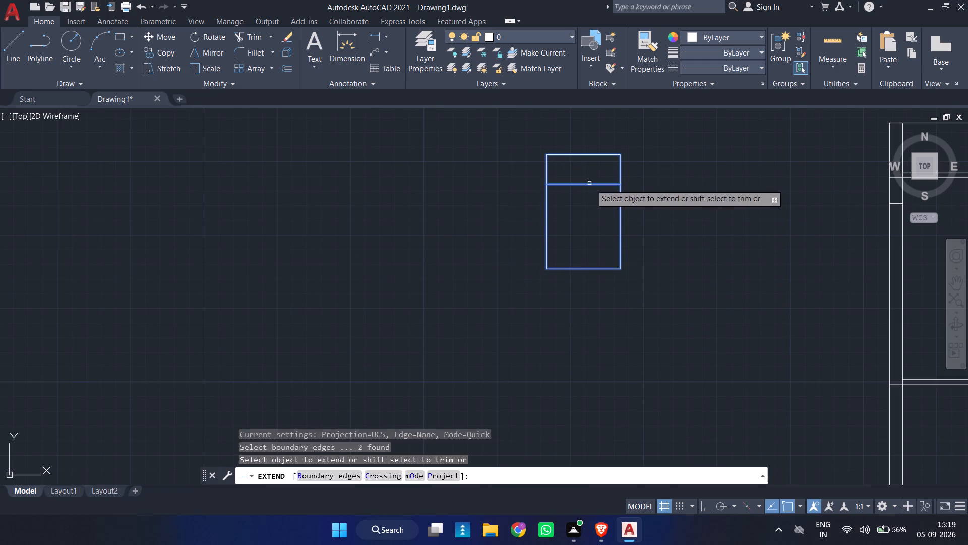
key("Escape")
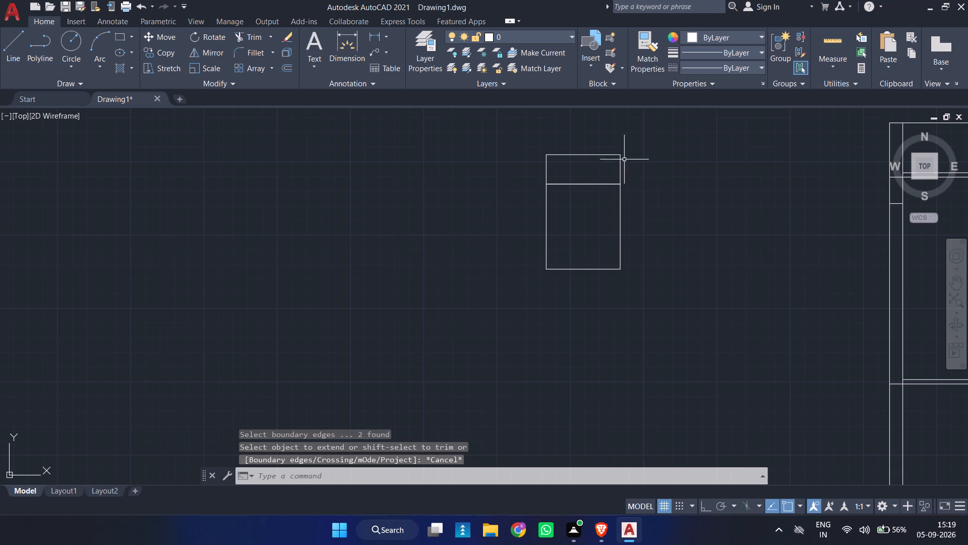
Explode both stacked rectangles into separate lines.
left_click(640, 146)
left_click(551, 300)
key("x")
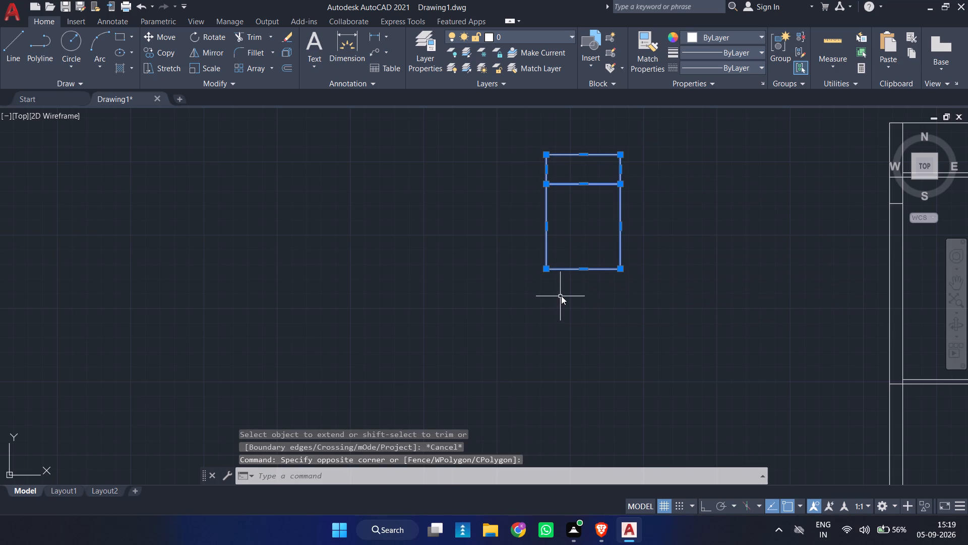
key("Return")
Delete one of the two overlapping lines on the edge shared by the stacked rectangles.
middle_click_drag(579, 199, 508, 242)
scroll(579, 199, "up", 1)
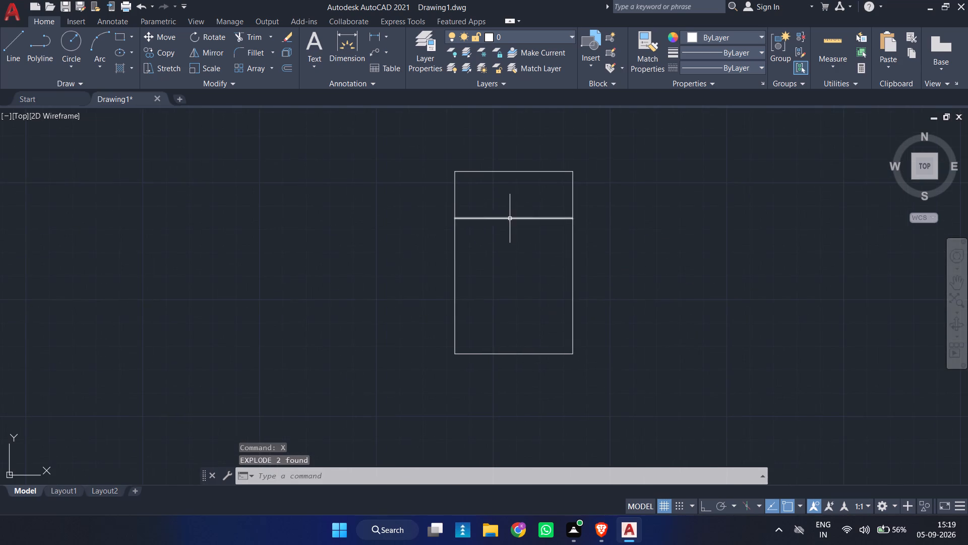
scroll(510, 217, "up", 1)
left_click(507, 219)
key("Delete")
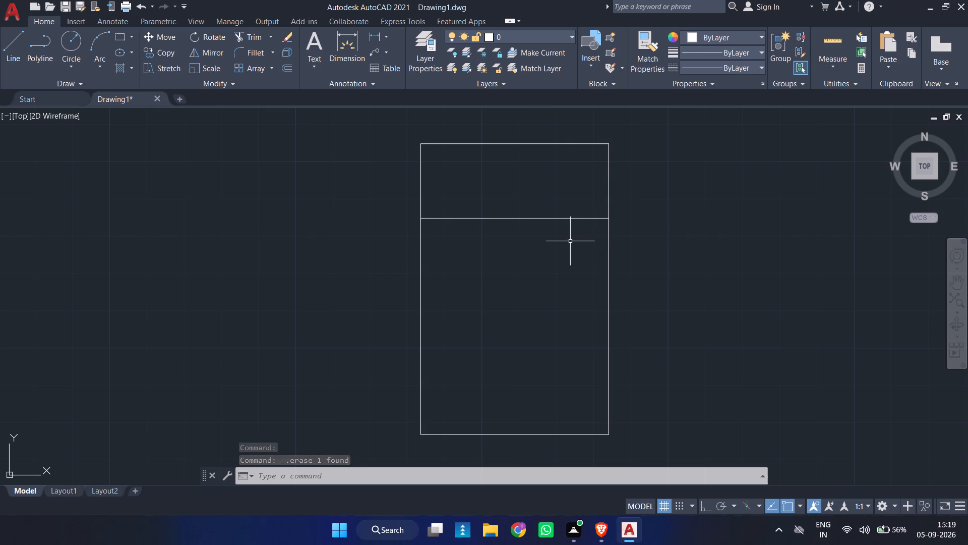
Offset the upper rectangle's top, left and right edges inward by 2" and the shared edge downward by 2".
middle_click_drag(569, 247, 542, 316)
scroll(530, 302, "up", 1)
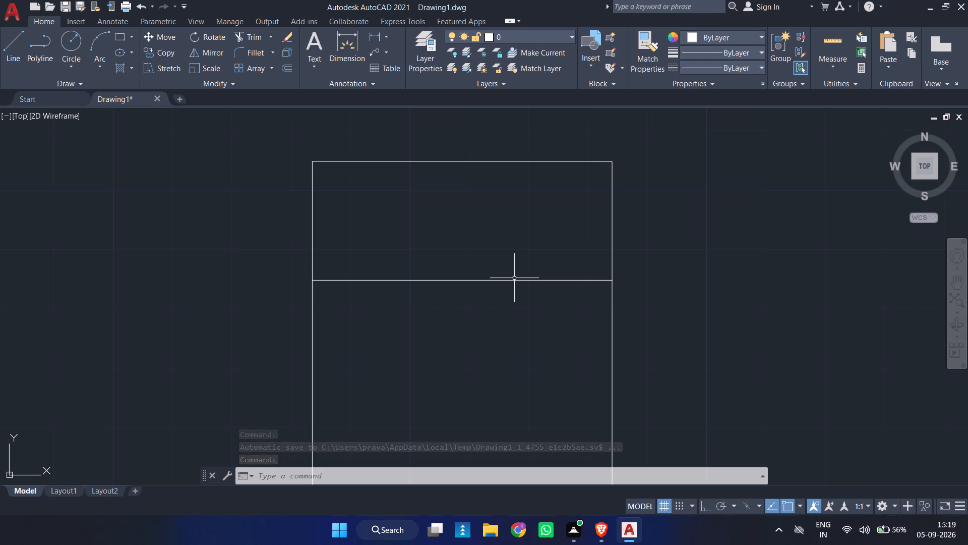
key("o")
key("Return")
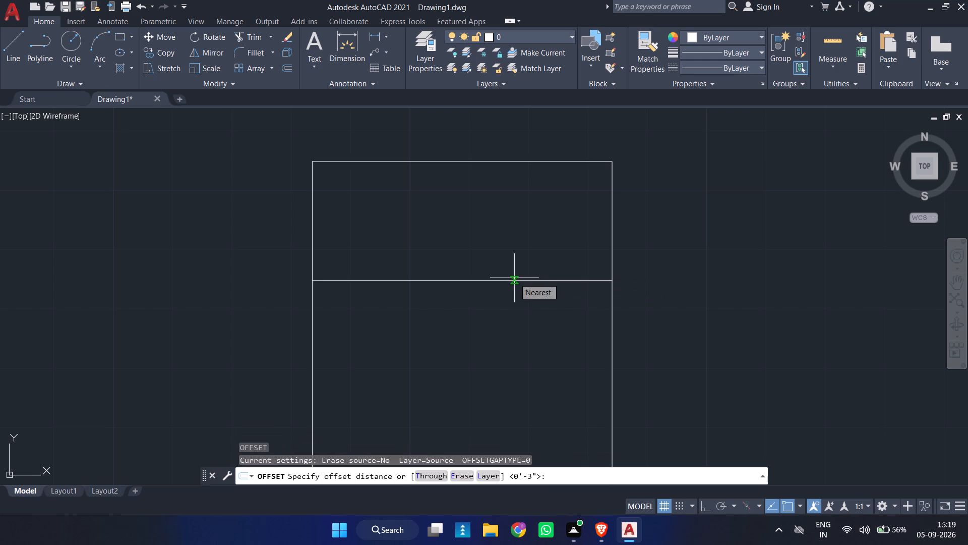
key("2")
key("Return")
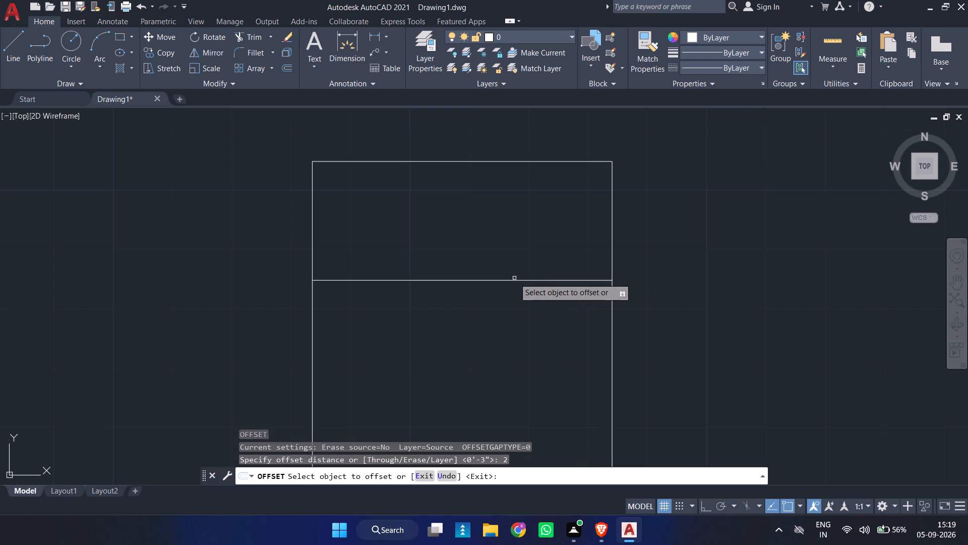
left_click(435, 161)
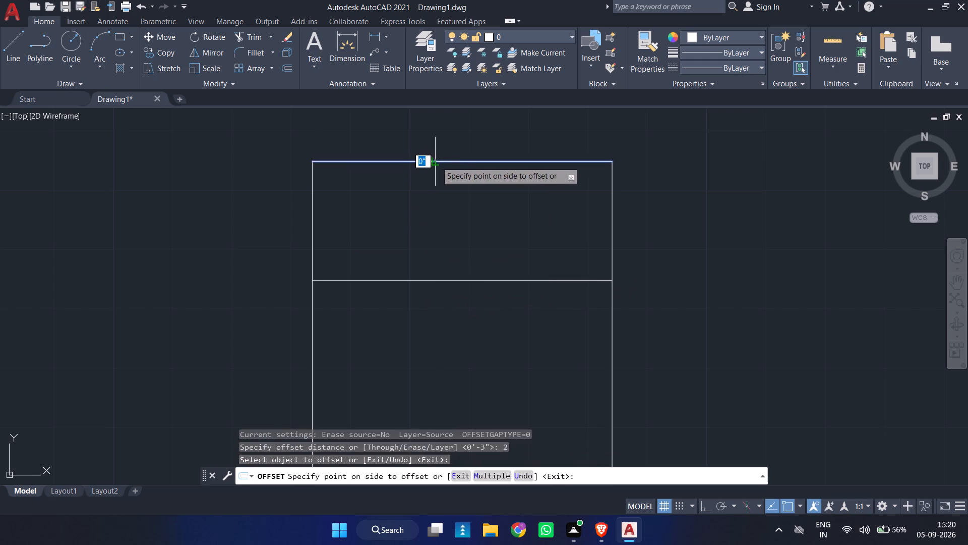
left_click(437, 193)
left_click(312, 216)
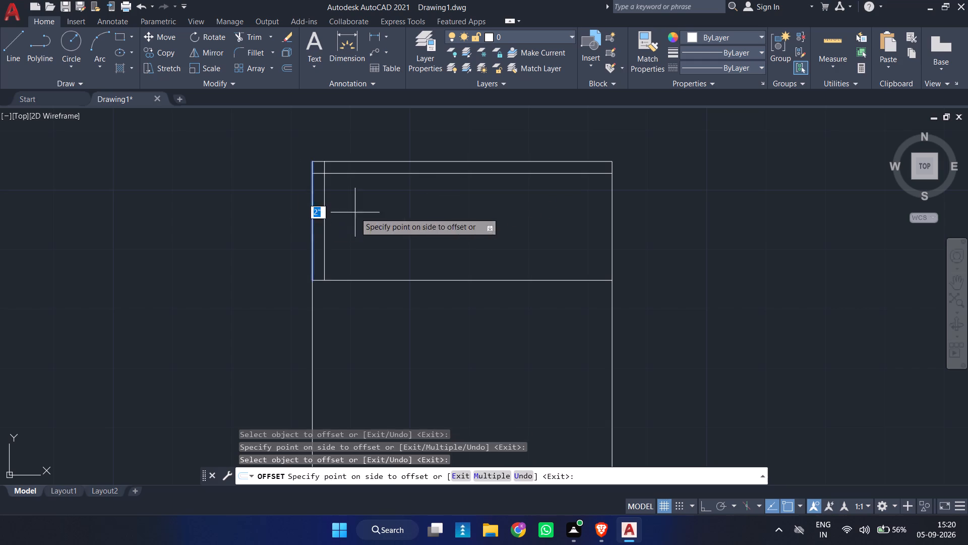
left_click(355, 212)
left_click(409, 280)
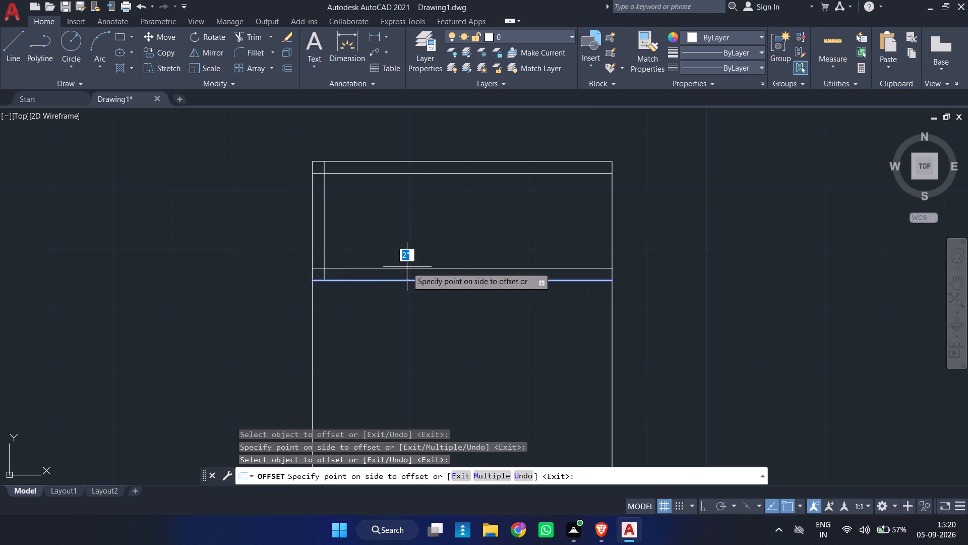
left_click(414, 321)
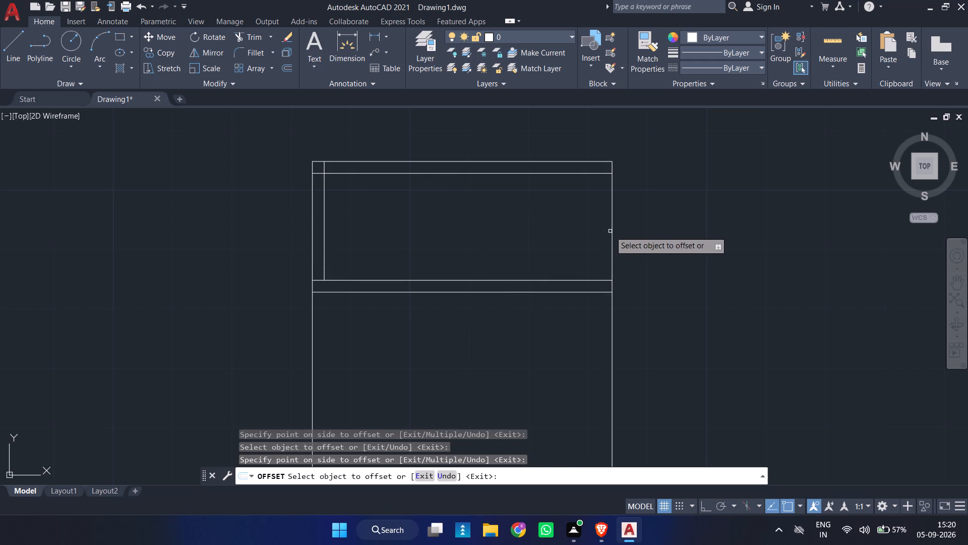
left_click(612, 230)
left_click(575, 236)
Offset the lower rectangle's left, bottom and right edges inward by 2".
scroll(575, 235, "down", 2)
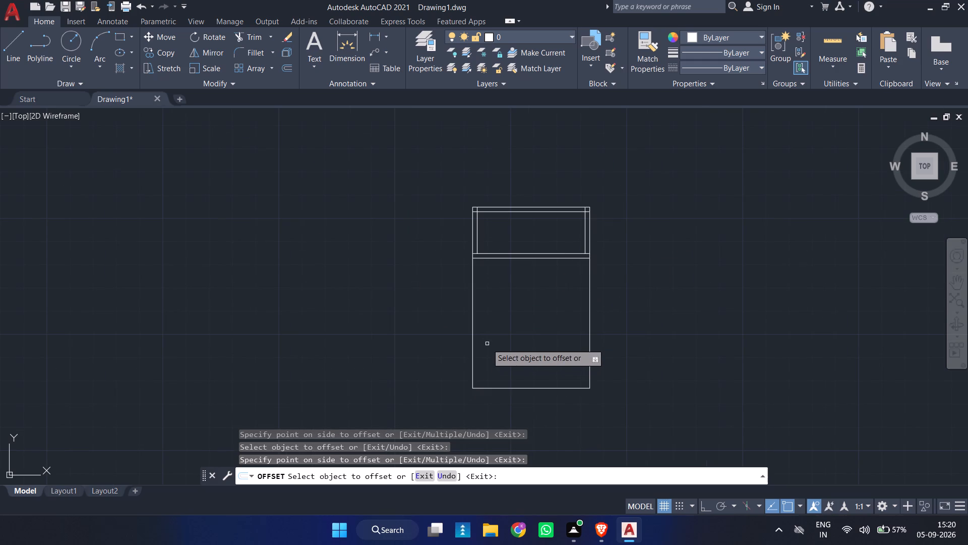
left_click(472, 325)
left_click(496, 322)
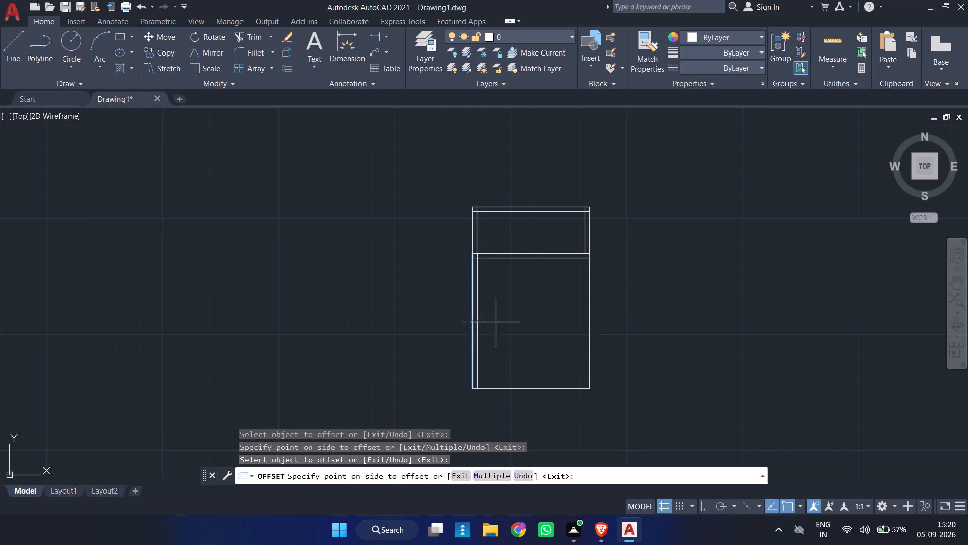
left_click(516, 387)
left_click(514, 355)
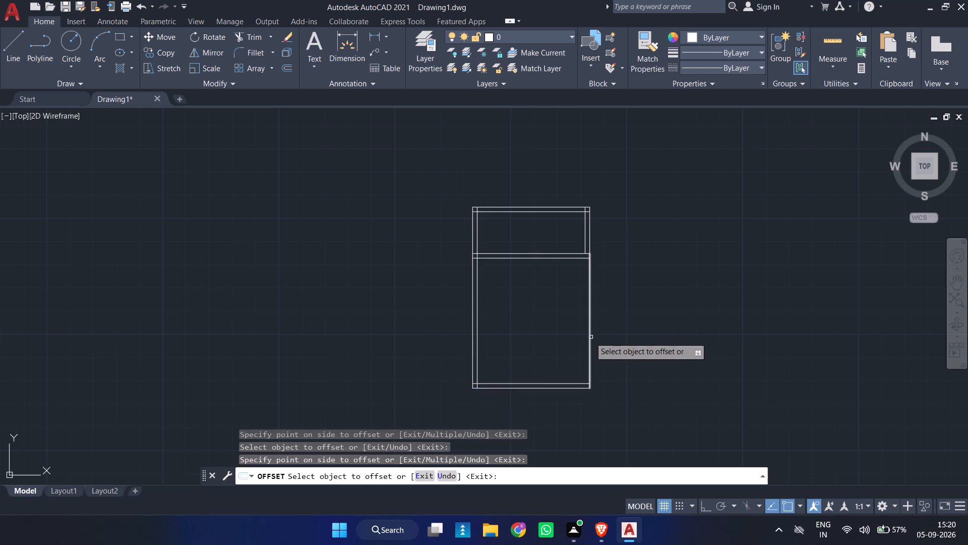
left_click(590, 337)
left_click(559, 344)
scroll(490, 246, "up", 2)
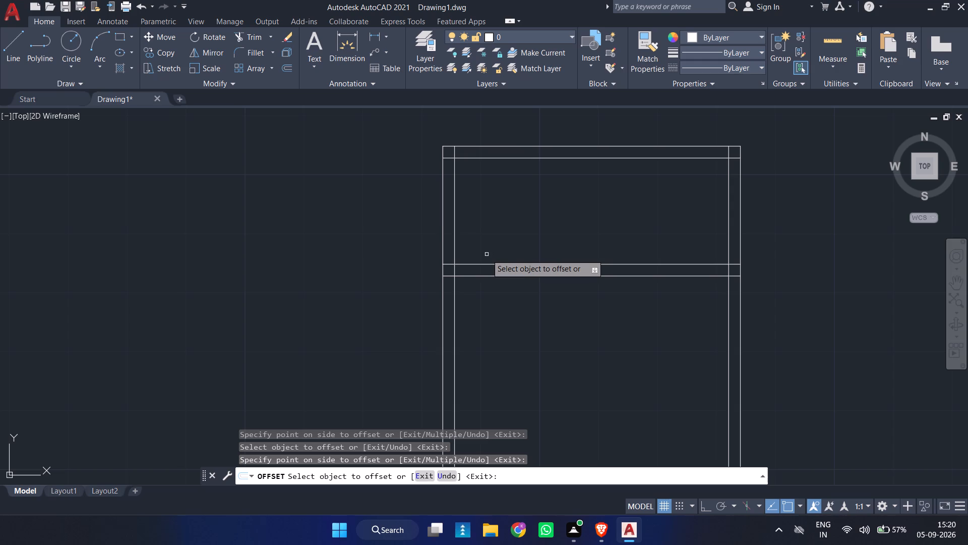
scroll(487, 258, "down", 2)
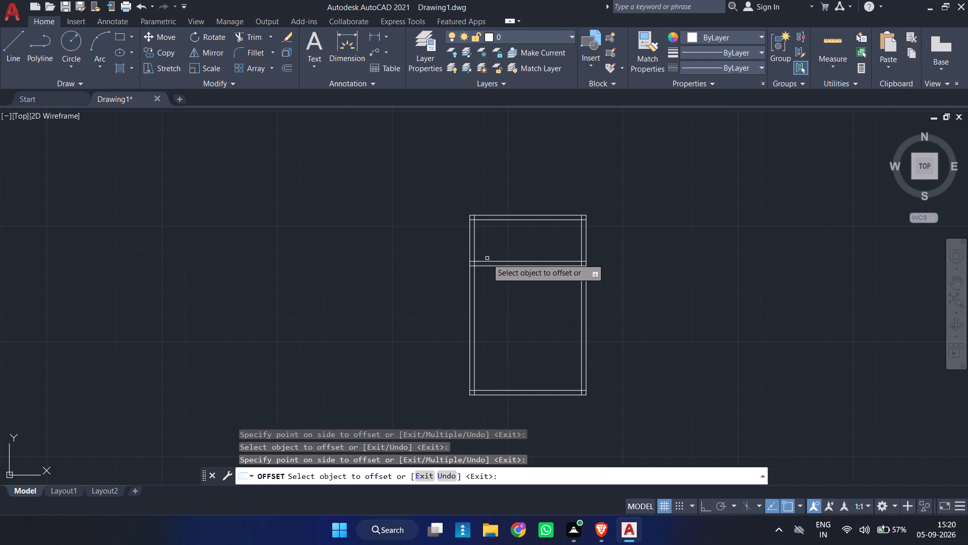
key("Escape")
Draw a vertical centre line from the midpoint of the middle rail's lower line down to the inner bottom line.
key("l")
key("Return")
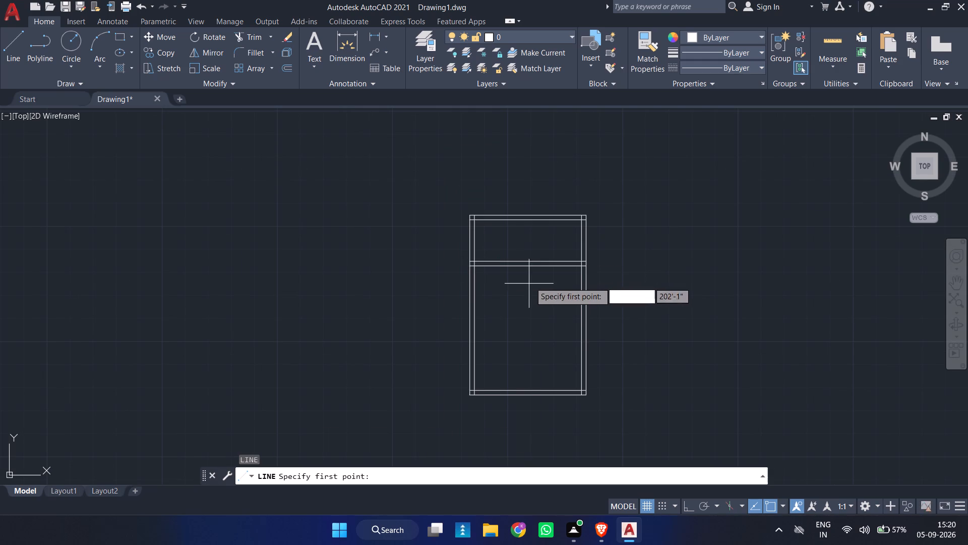
left_click(529, 266)
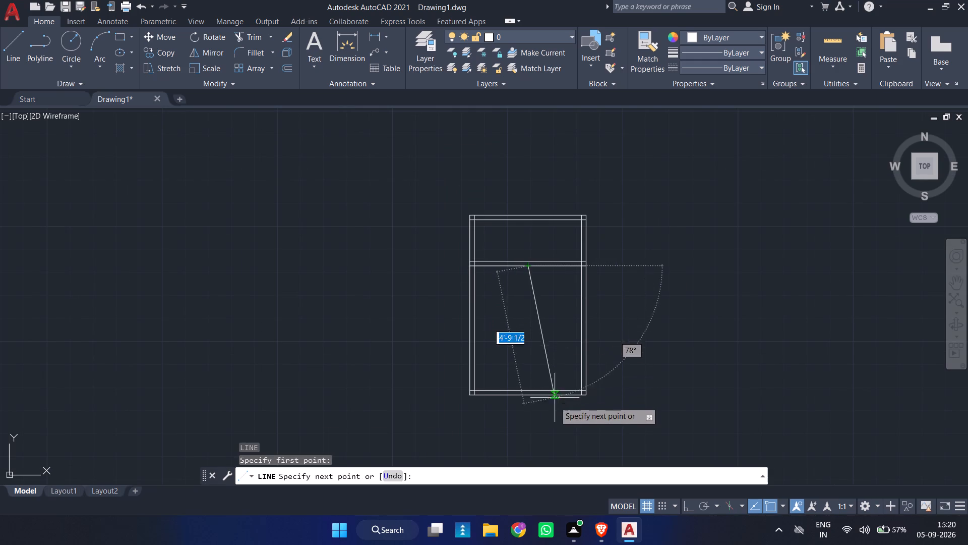
left_click(530, 394)
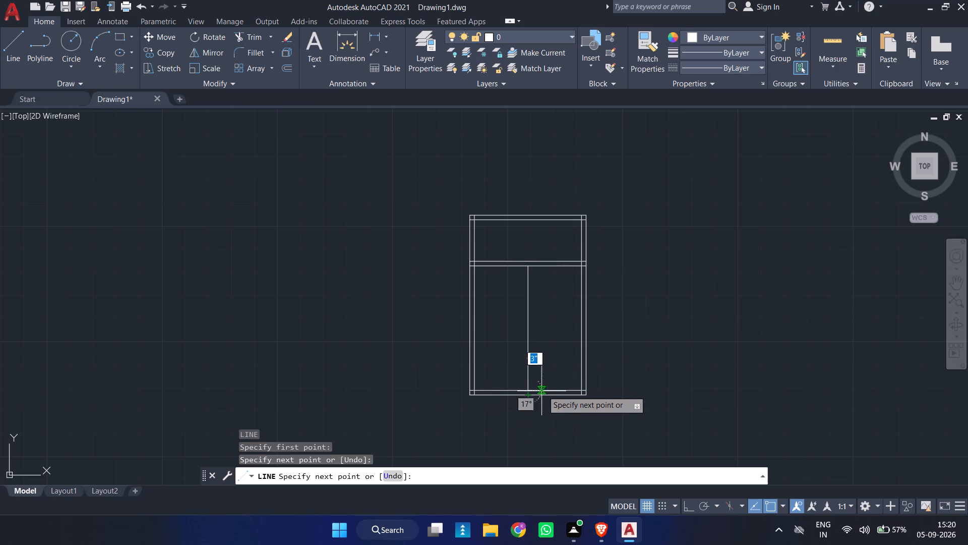
key("Return")
Offset the vertical centre line by 1" to both its left and right sides.
key("o")
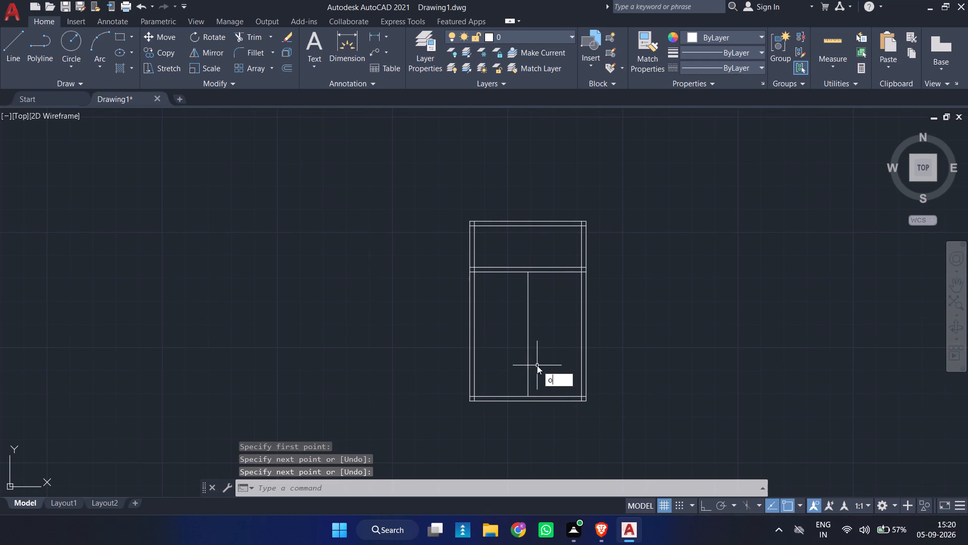
key("Return")
key("1")
key("Return")
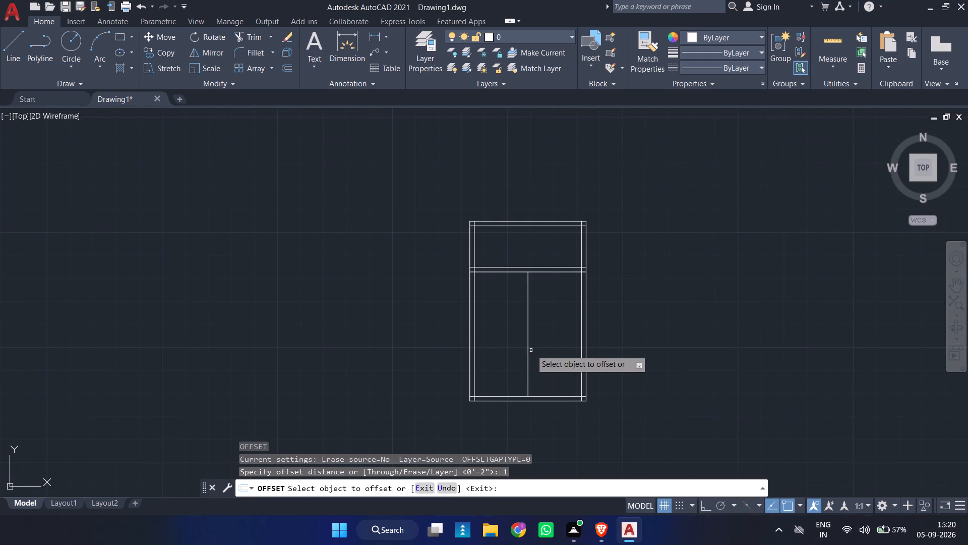
left_click(528, 344)
left_click(509, 344)
left_click(528, 336)
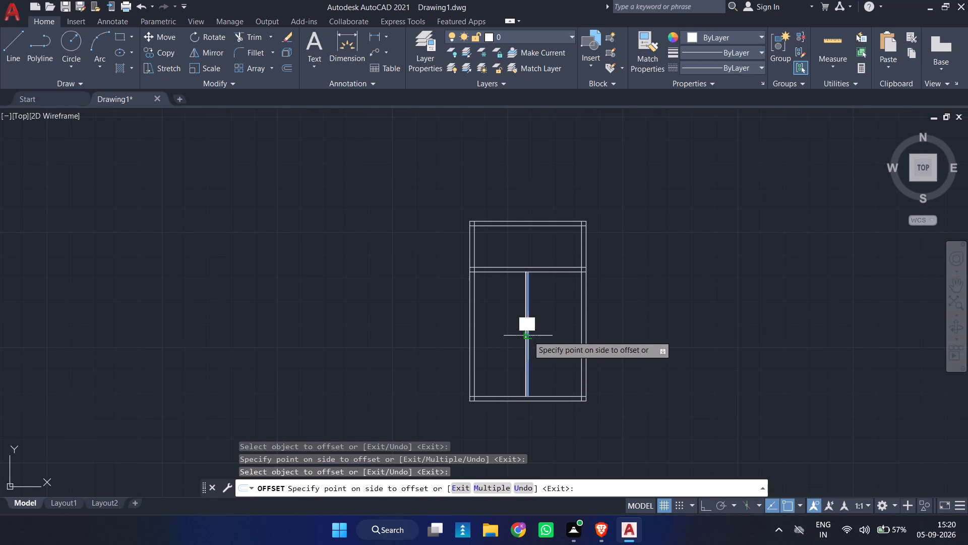
left_click(551, 333)
scroll(536, 332, "up", 2)
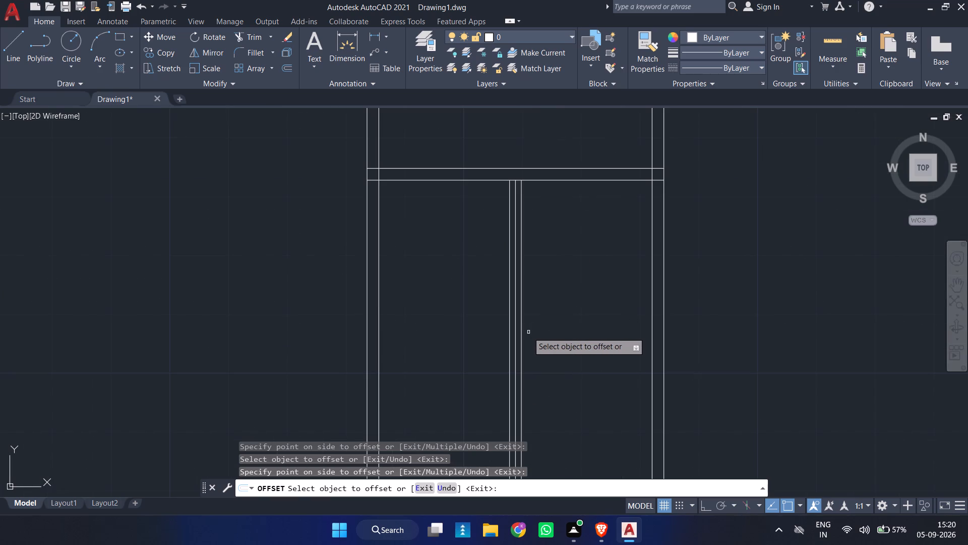
key("Escape")
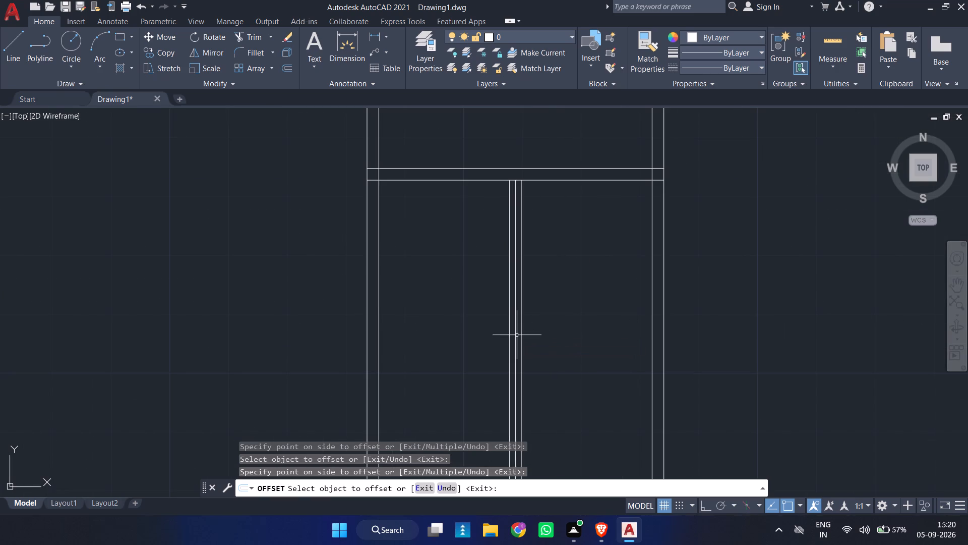
Delete the original vertical centre line between its two offset copies.
left_click(516, 336)
key("Delete")
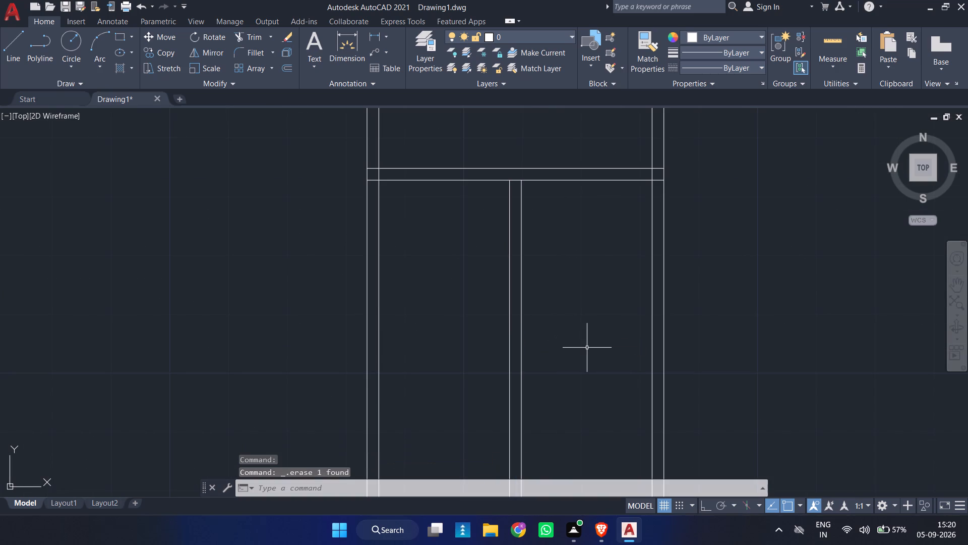
Trim the overlapping frame lines at the upper-left corner, the middle rail's left end and the top of the central divider.
scroll(586, 348, "down", 1)
type("tr")
key("Return")
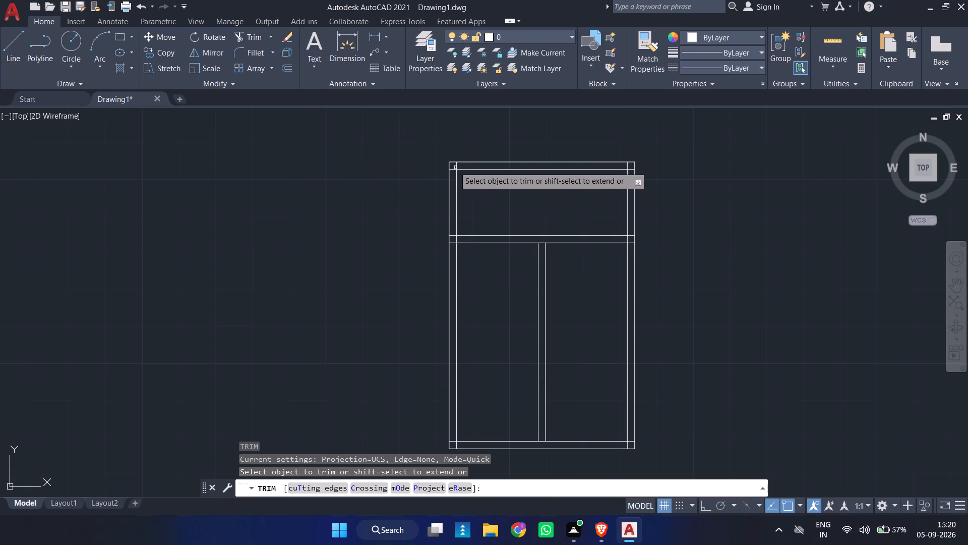
scroll(454, 167, "up", 3)
left_click_drag(475, 162, 442, 187)
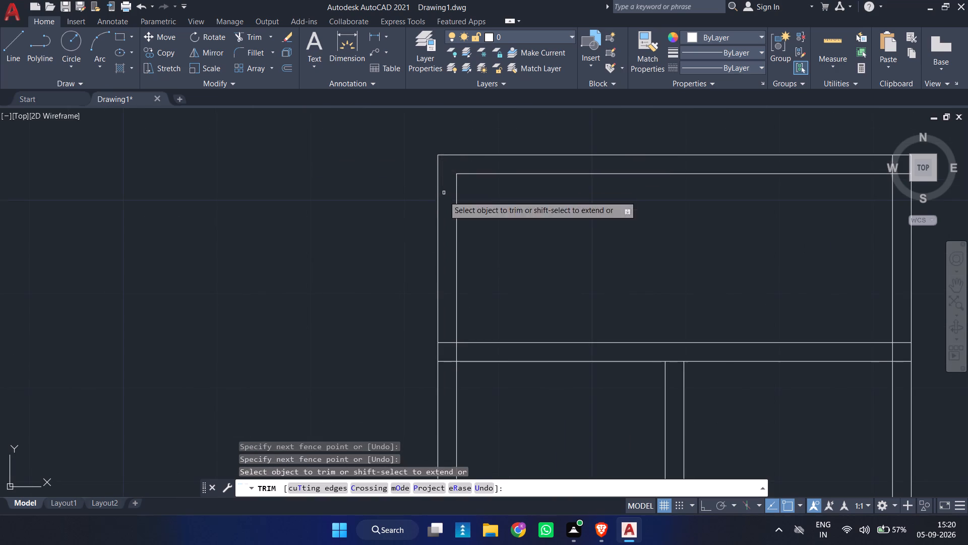
left_click_drag(446, 334, 456, 353)
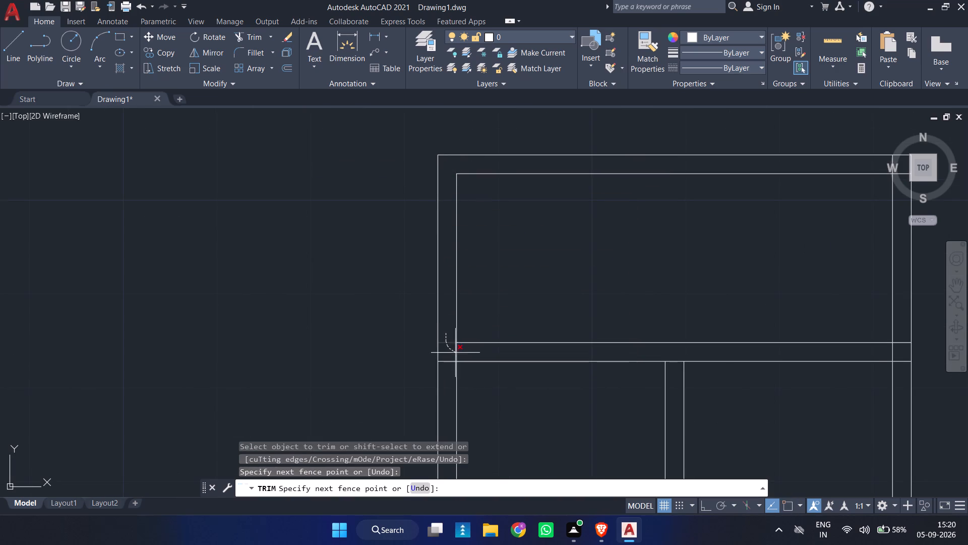
left_click_drag(456, 353, 445, 371)
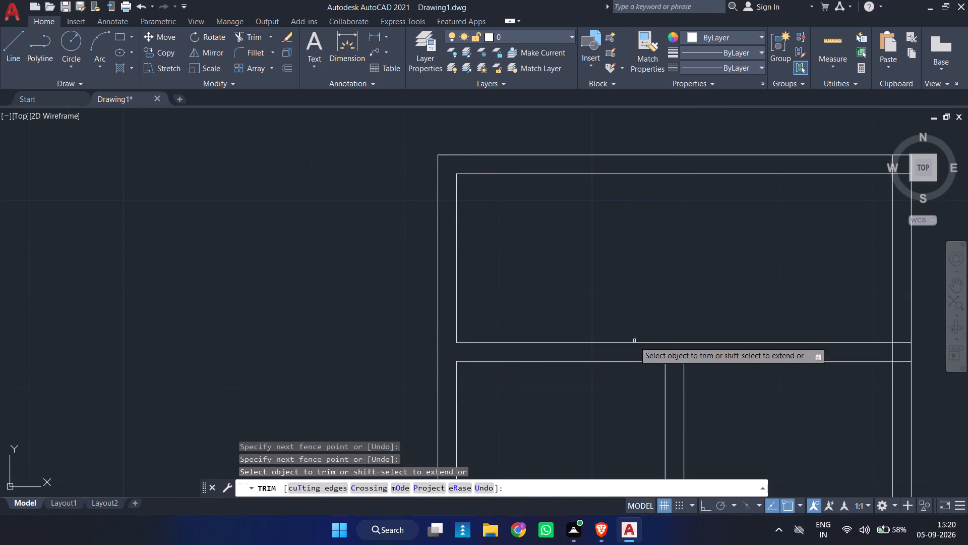
left_click_drag(672, 355, 675, 406)
Trim the overlapping frame lines at the upper-right corner and the middle rail's right end.
scroll(716, 364, "down", 1)
middle_click_drag(729, 360, 728, 362)
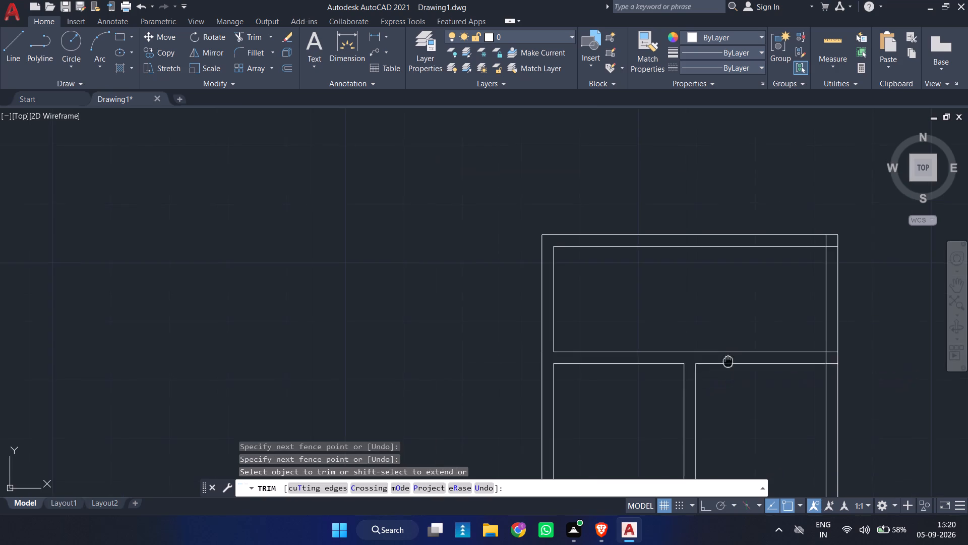
middle_click_drag(728, 362, 434, 337)
scroll(531, 225, "up", 2)
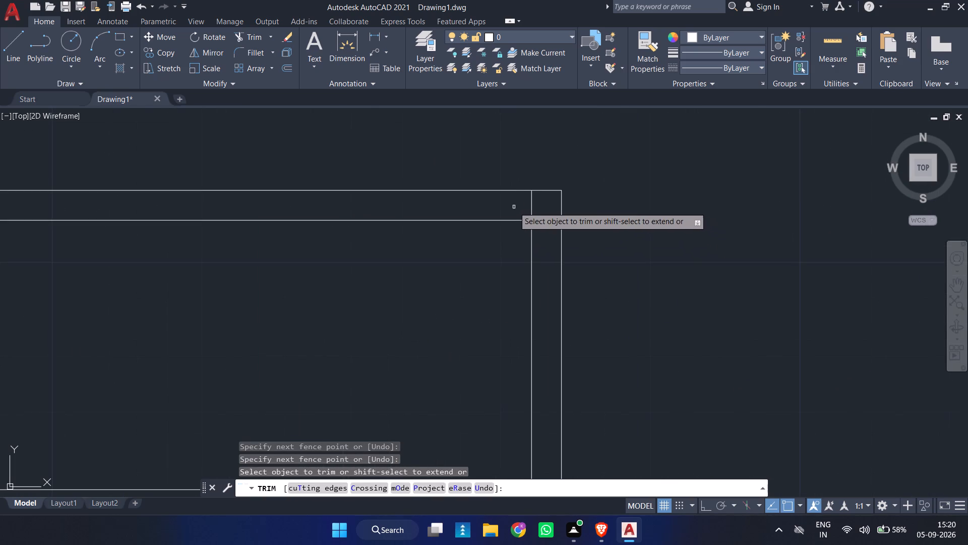
left_click_drag(514, 207, 549, 254)
scroll(550, 258, "down", 3)
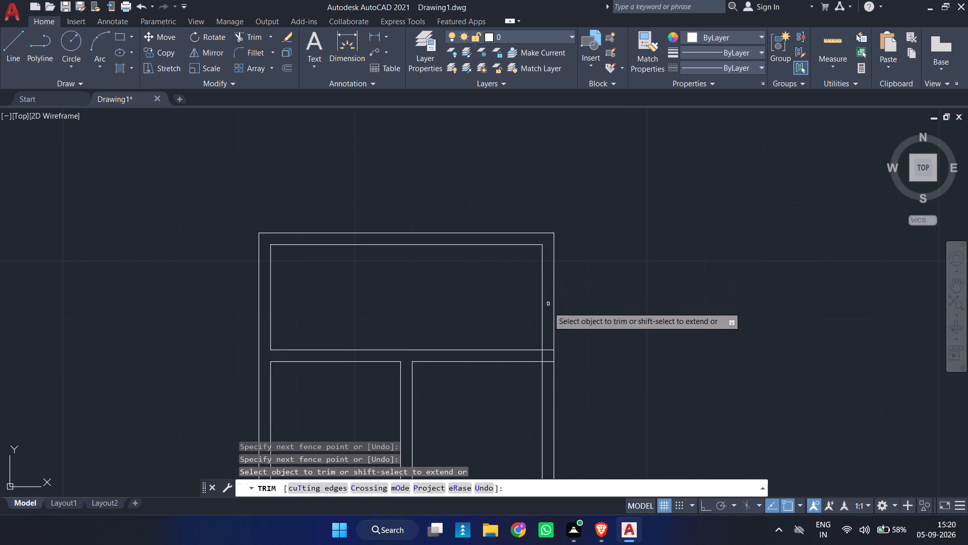
middle_click_drag(547, 341, 532, 255)
scroll(535, 250, "up", 3)
left_click_drag(530, 281, 530, 282)
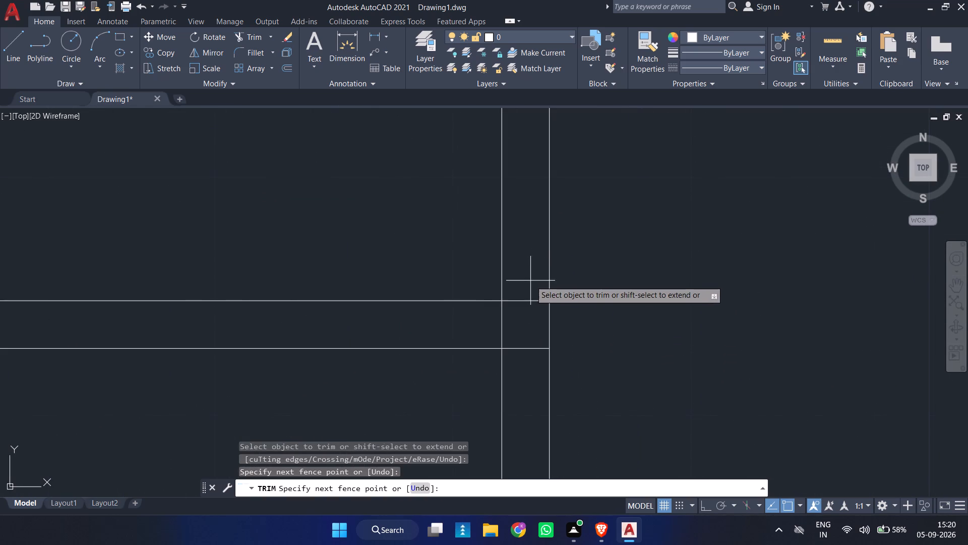
left_click_drag(530, 282, 521, 374)
scroll(519, 358, "down", 3)
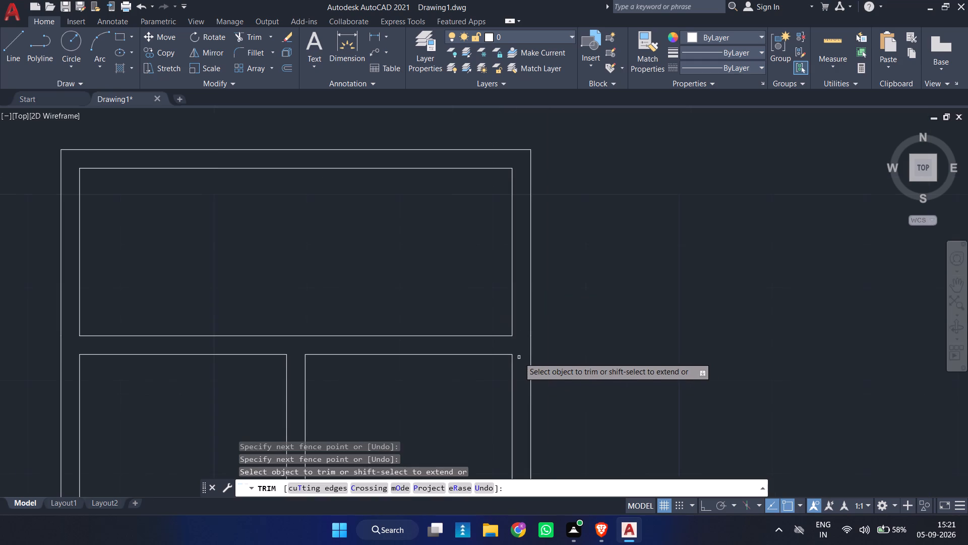
Trim the overlapping frame lines at the lower-left corner and at the bottom end of the central divider.
scroll(562, 337, "down", 3)
middle_click_drag(556, 374, 600, 261)
scroll(609, 261, "up", 3)
scroll(606, 242, "down", 3)
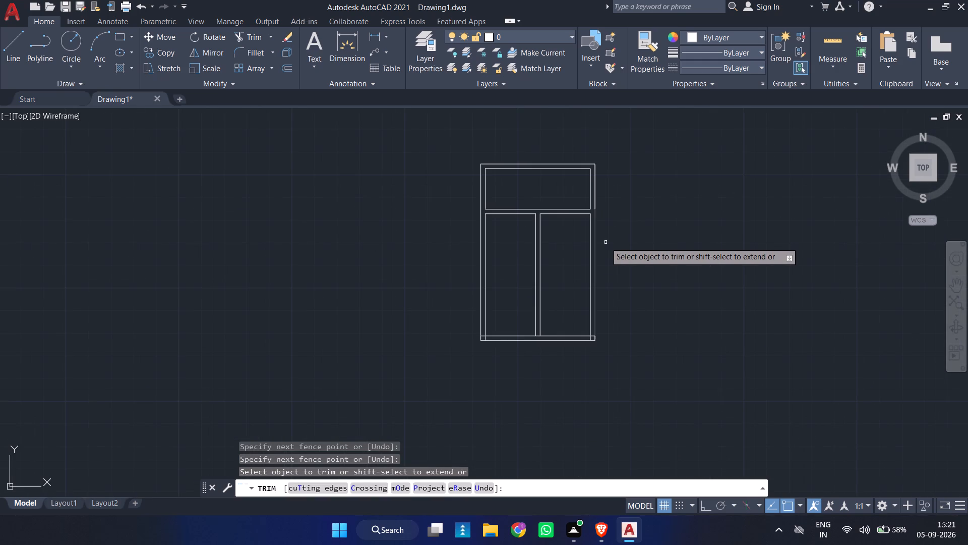
scroll(607, 242, "up", 1)
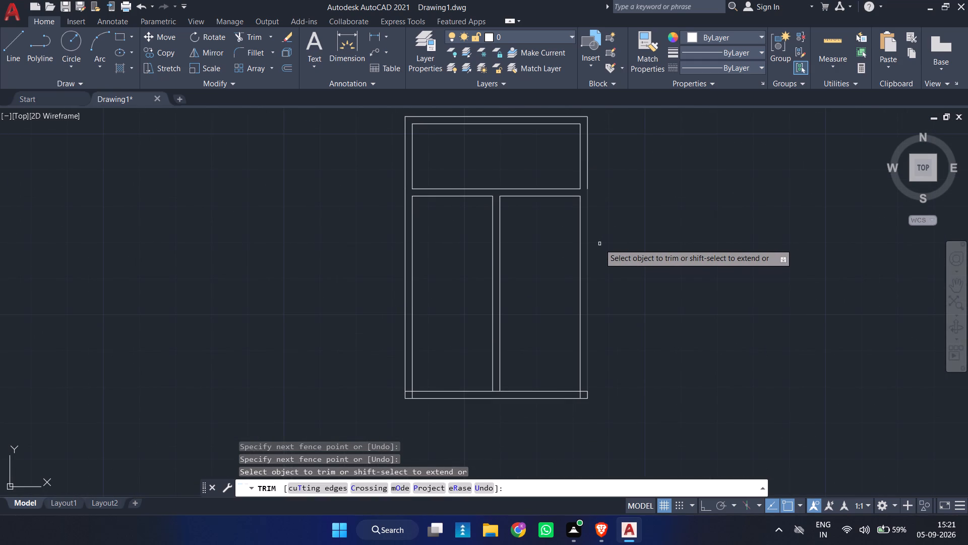
key("Escape")
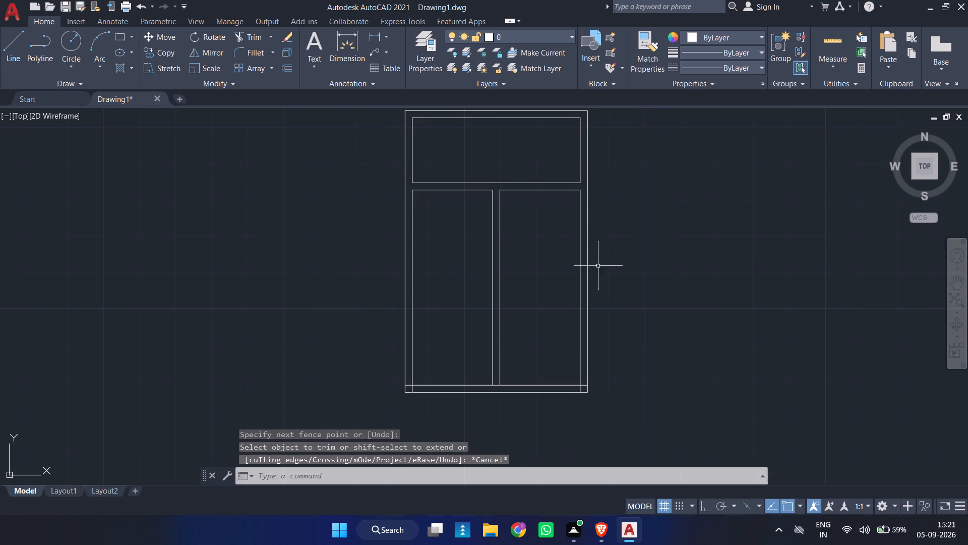
key("space")
scroll(391, 384, "up", 3)
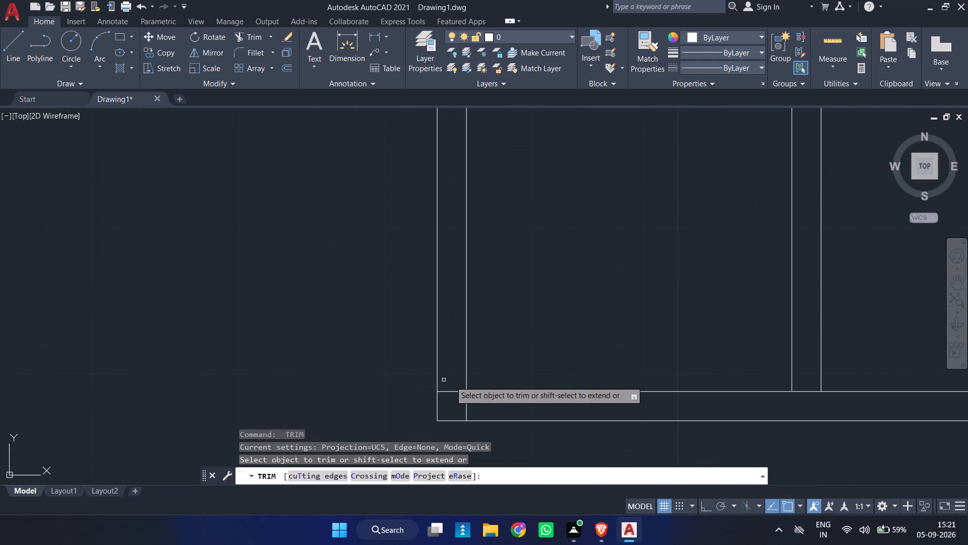
left_click_drag(448, 385, 484, 407)
scroll(488, 403, "down", 2)
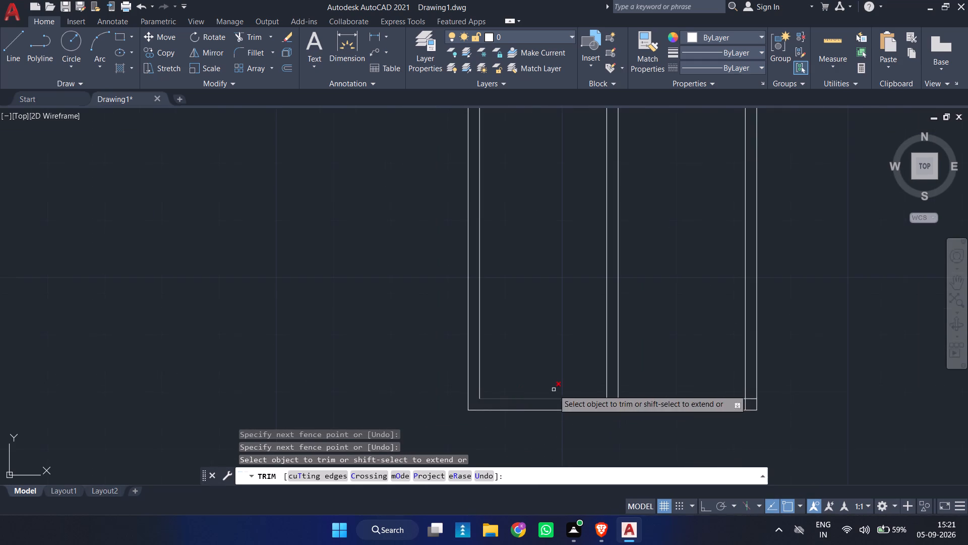
left_click(611, 397)
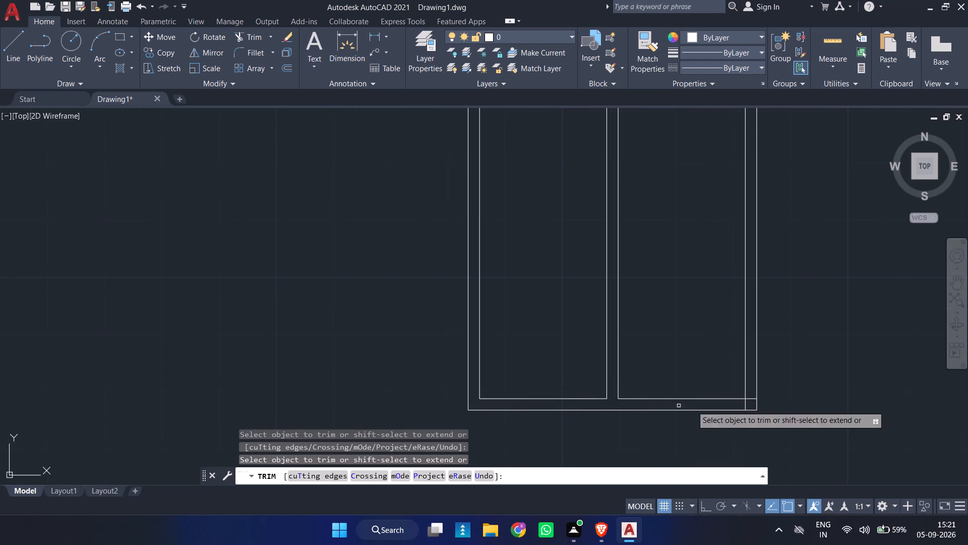
Trim the overlapping frame lines at the lower-right corner.
left_click_drag(754, 393, 740, 406)
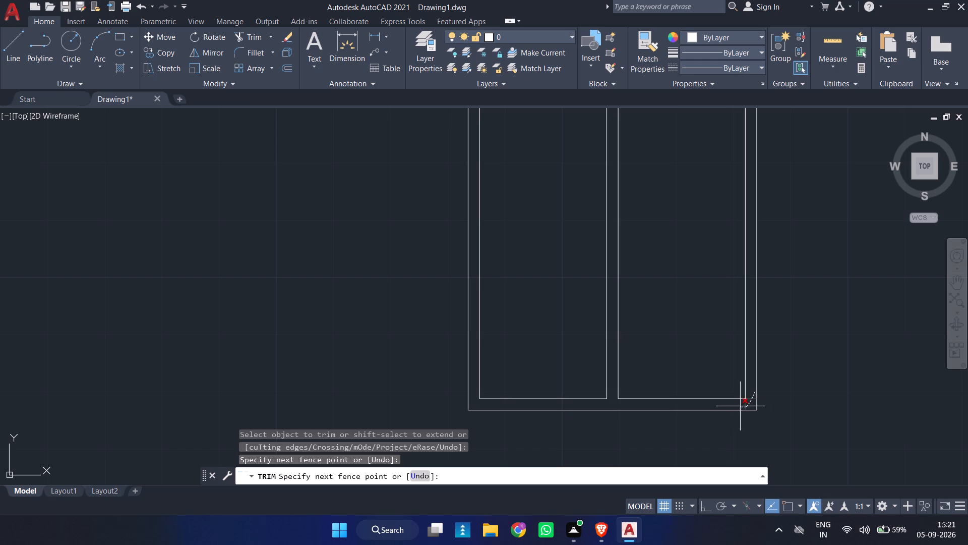
left_click_drag(740, 406, 740, 405)
scroll(739, 404, "down", 3)
middle_click_drag(778, 362, 622, 355)
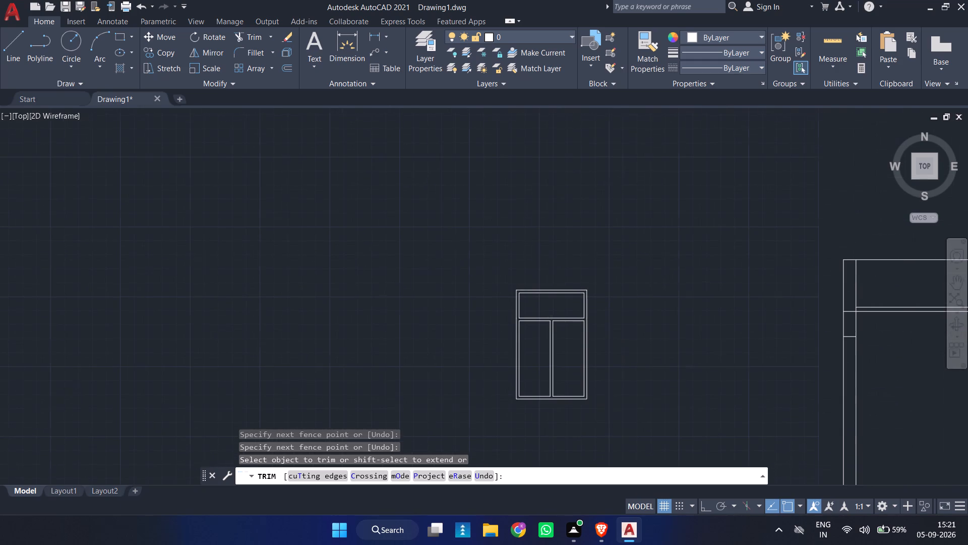
middle_click_drag(622, 355, 622, 355)
key("Escape")
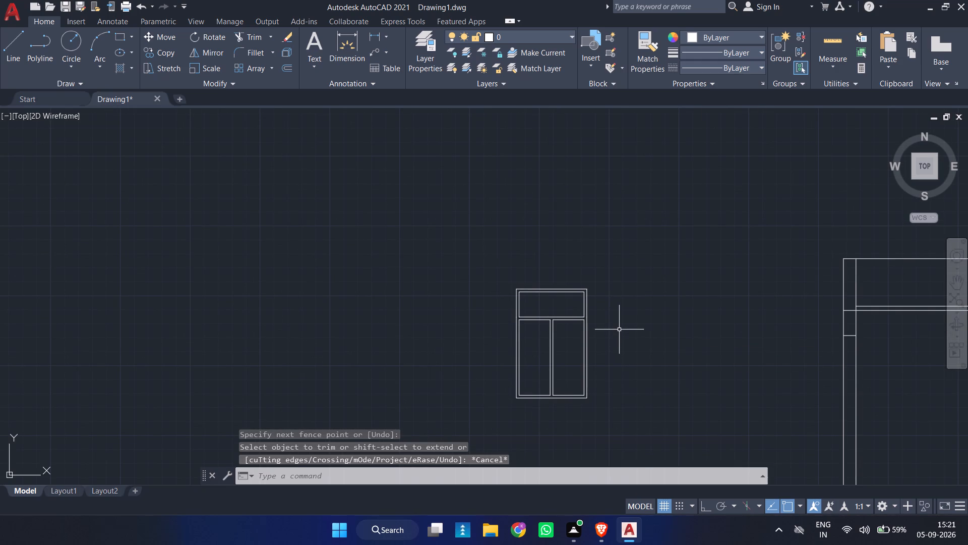
Group all the lines of the divided frame into one unnamed group.
scroll(617, 329, "down", 1)
middle_click_drag(614, 332, 463, 230)
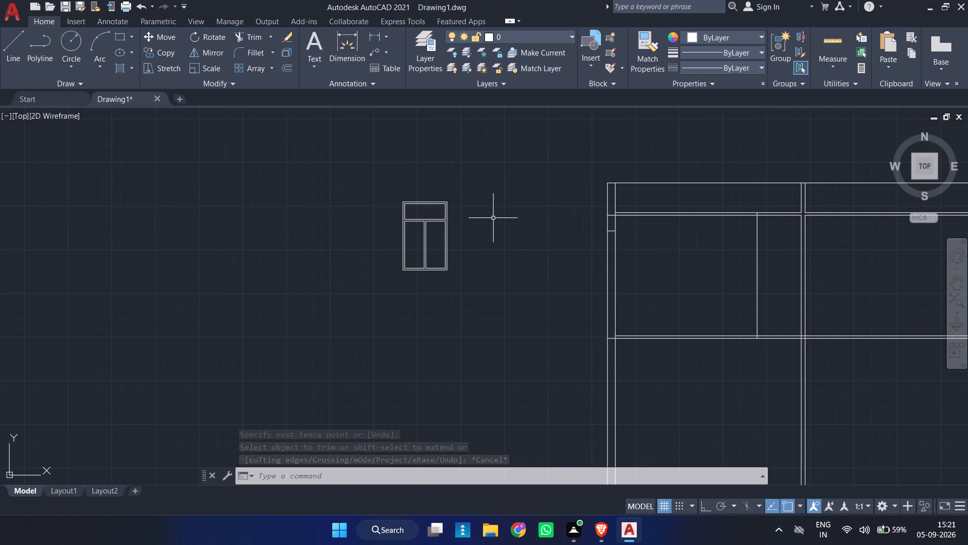
left_click(465, 184)
left_click(360, 292)
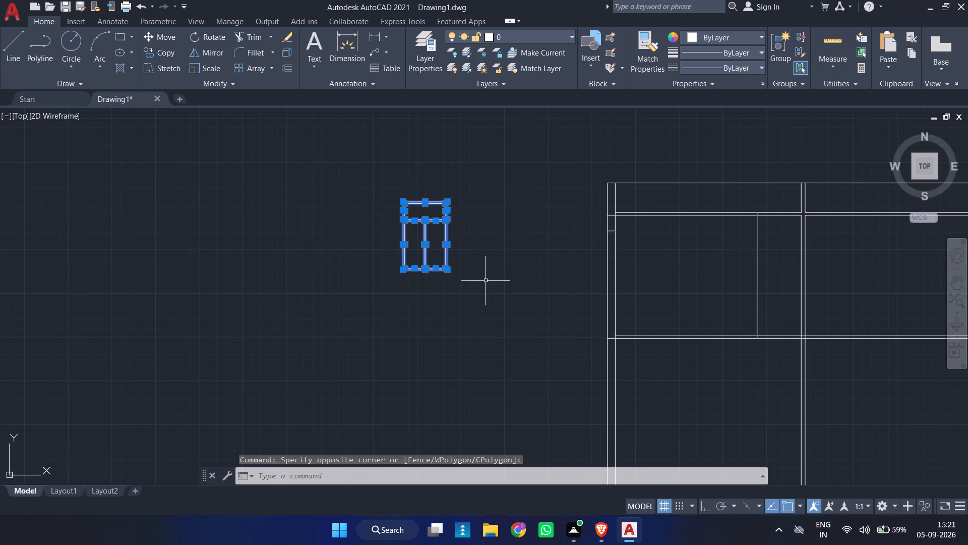
scroll(486, 280, "up", 2)
middle_click_drag(480, 282, 445, 332)
scroll(444, 324, "down", 1)
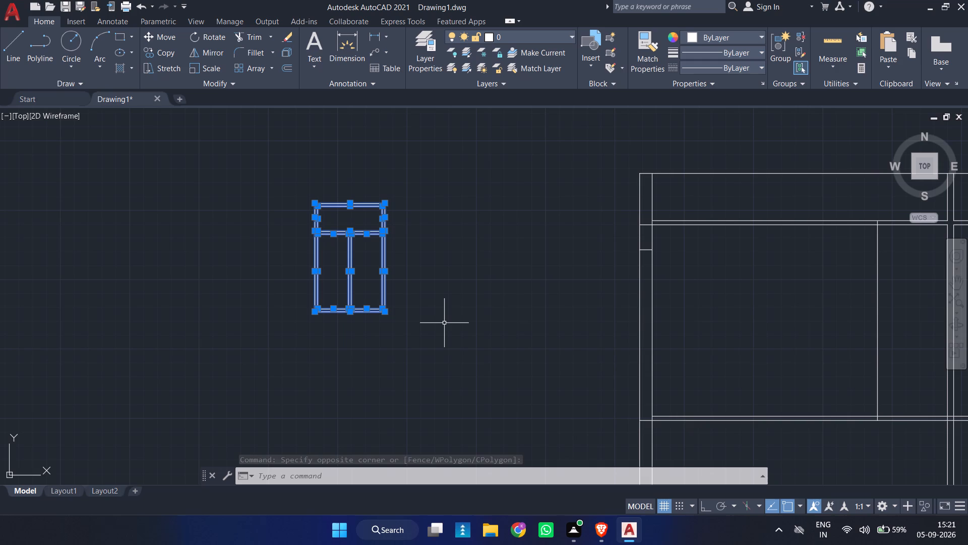
key("g")
key("Return")
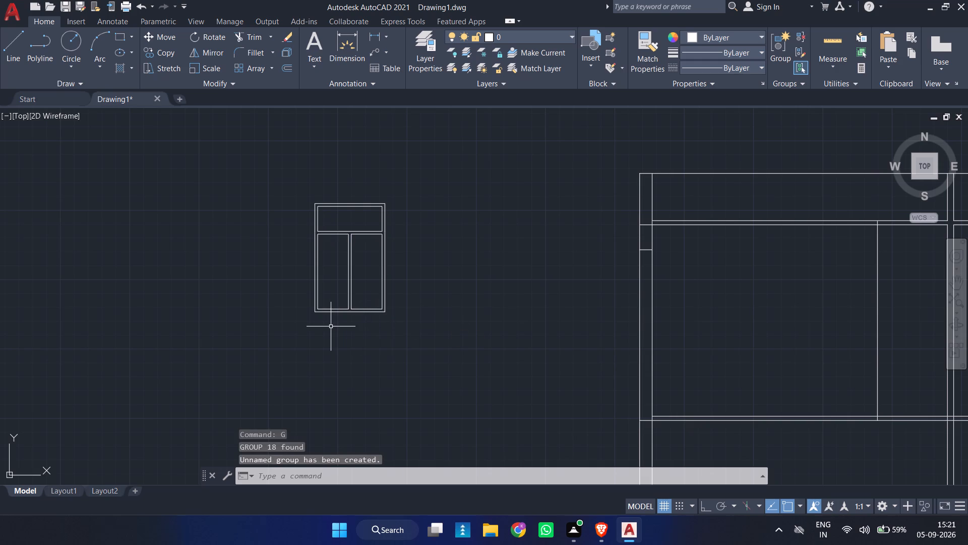
Move the grouped frame by its lower-left corner to the bottom end of the single vertical line in the plan's upper-left room.
key("m")
key("Return")
left_click(410, 163)
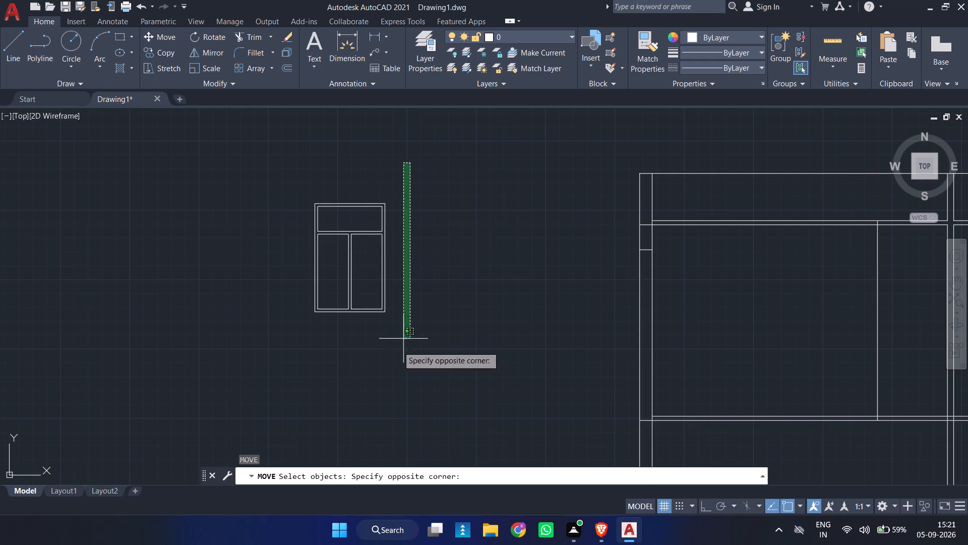
left_click(295, 351)
right_click(295, 343)
left_click(313, 312)
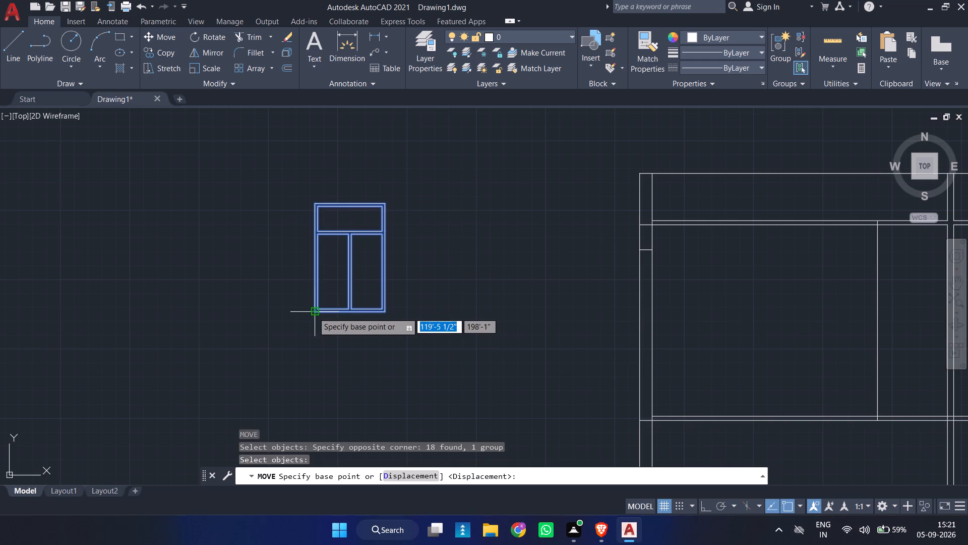
scroll(552, 329, "down", 3)
middle_click_drag(622, 336, 385, 296)
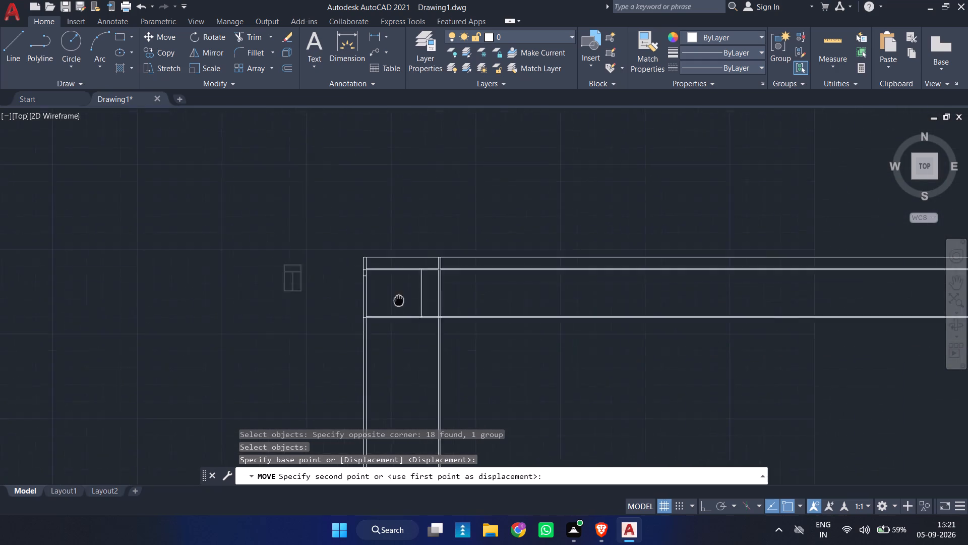
middle_click_drag(385, 296, 363, 291)
scroll(375, 288, "up", 5)
scroll(366, 306, "down", 2)
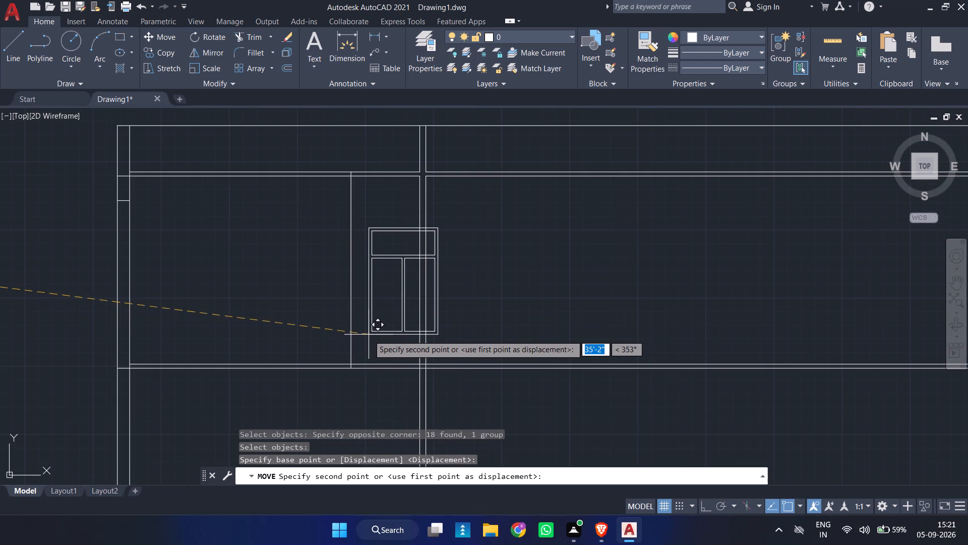
scroll(352, 368, "up", 1)
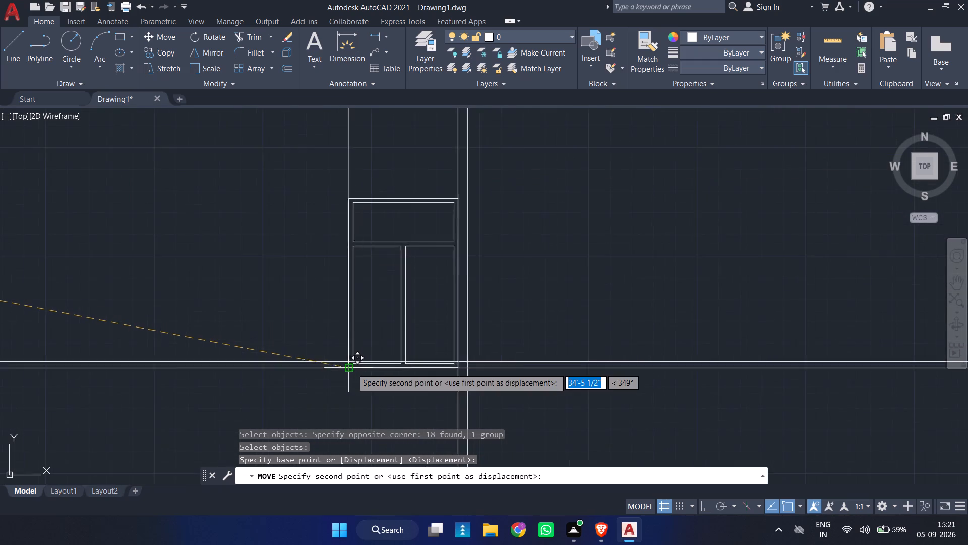
scroll(352, 368, "up", 1)
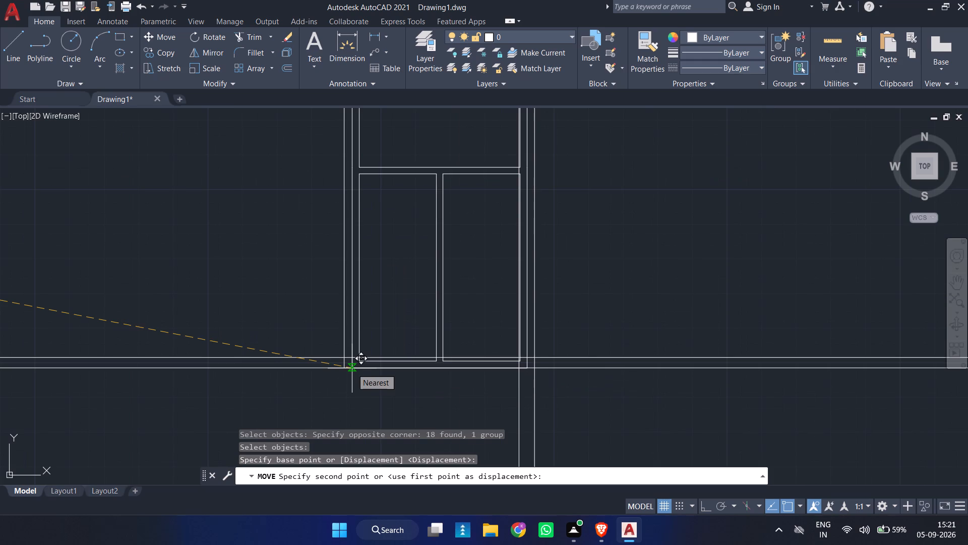
left_click(344, 368)
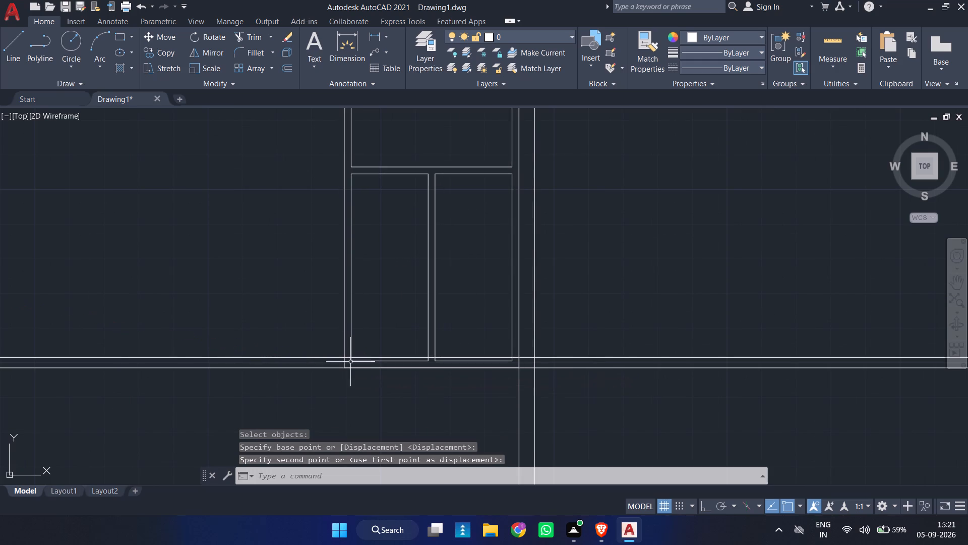
Move the grouped frame straight up by 2'6" from its lower-left corner, with Ortho turned on.
scroll(473, 194, "down", 2)
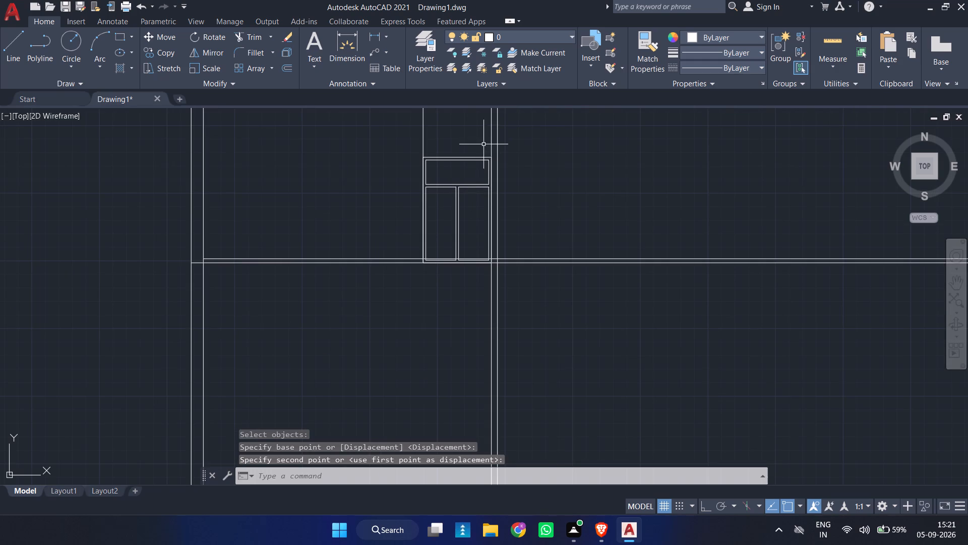
left_click(472, 147)
left_click(452, 226)
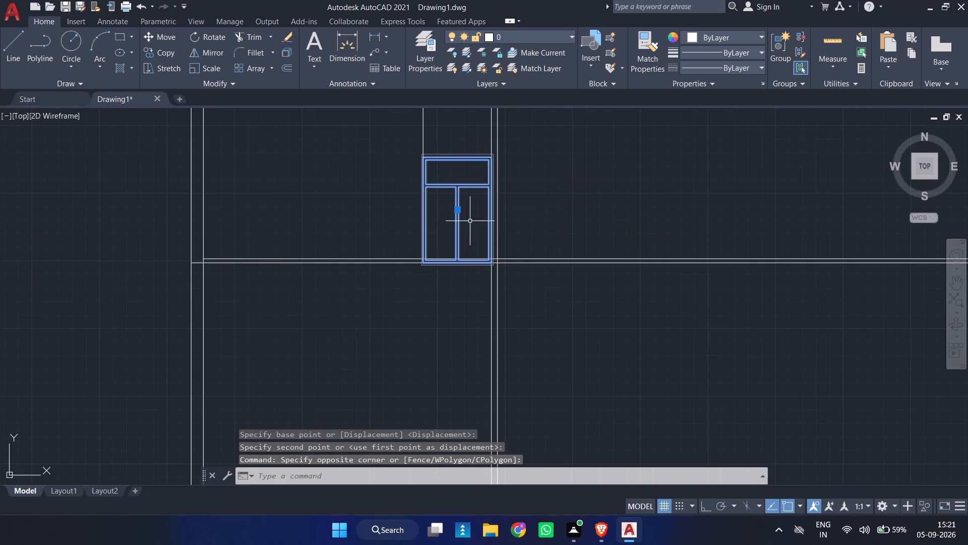
key("m")
key("Return")
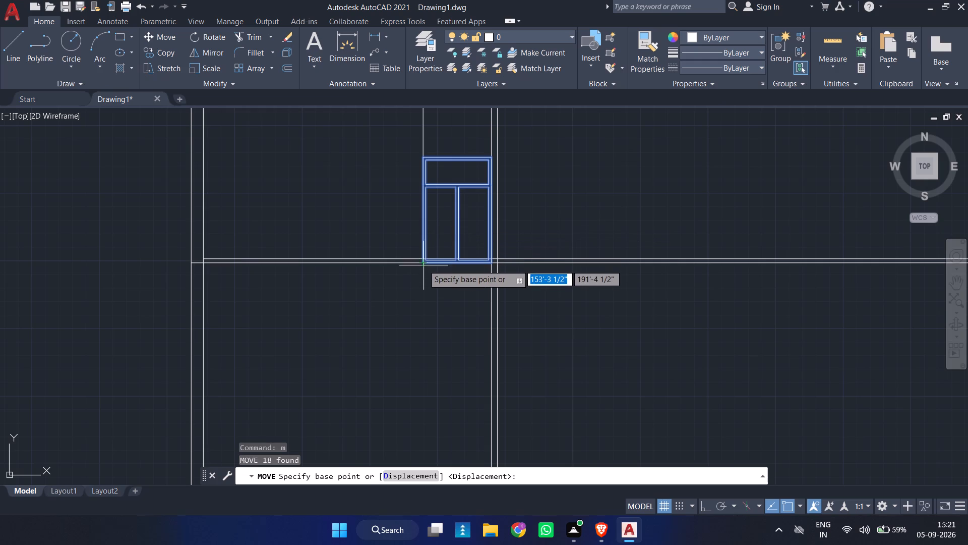
left_click(422, 262)
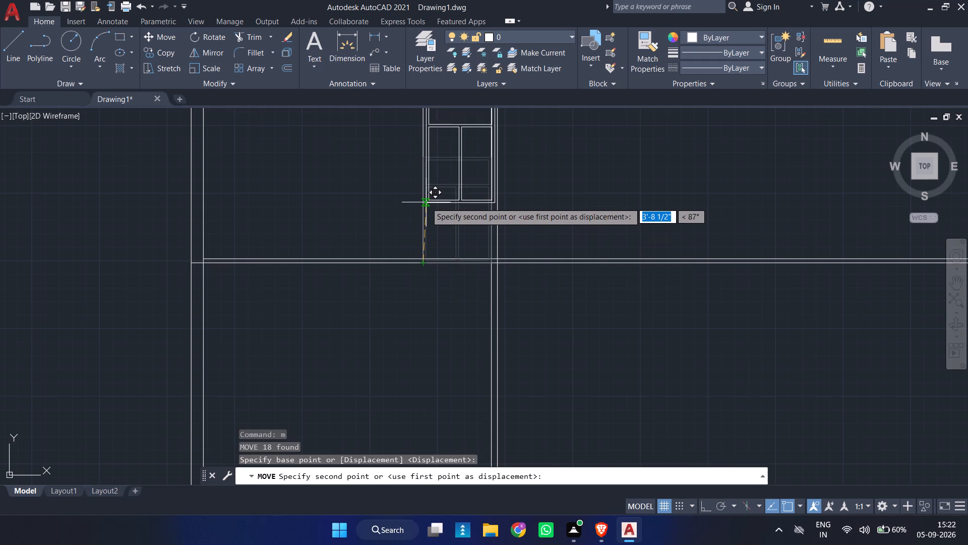
key("F8")
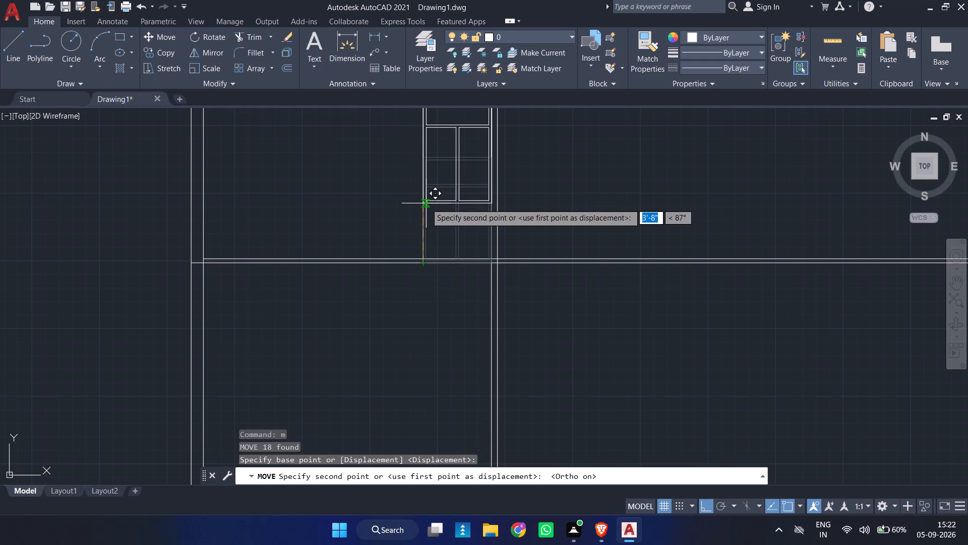
key("2")
key("apostrophe")
key("6")
key("Return")
Trim the two vertical partition lines above the horizontal wall, to the upper right of the grouped frame.
scroll(428, 204, "down", 1)
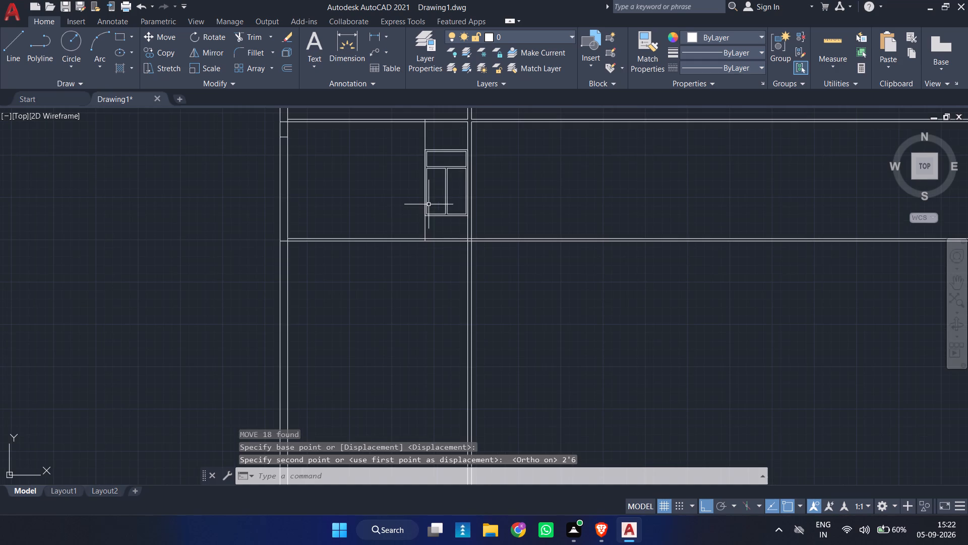
middle_click_drag(438, 177, 418, 236)
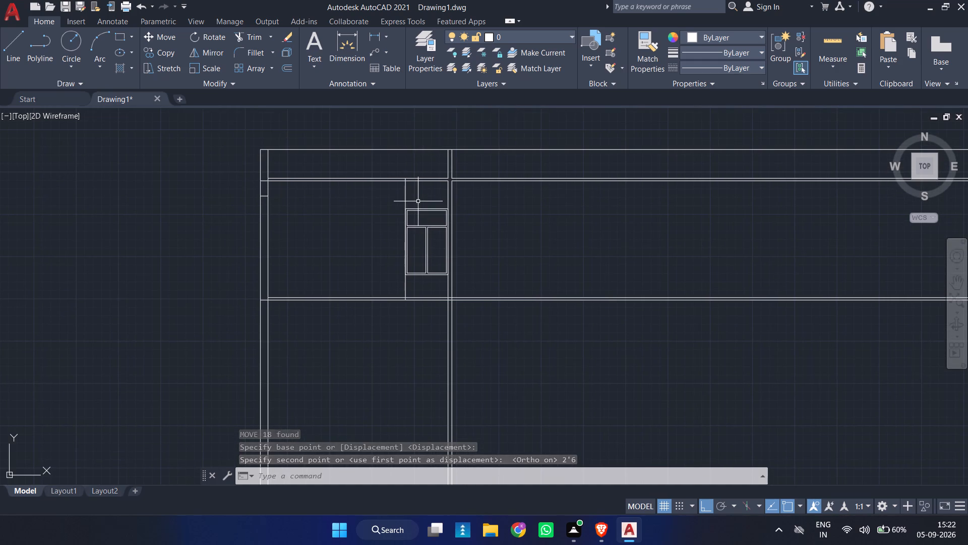
scroll(418, 201, "up", 1)
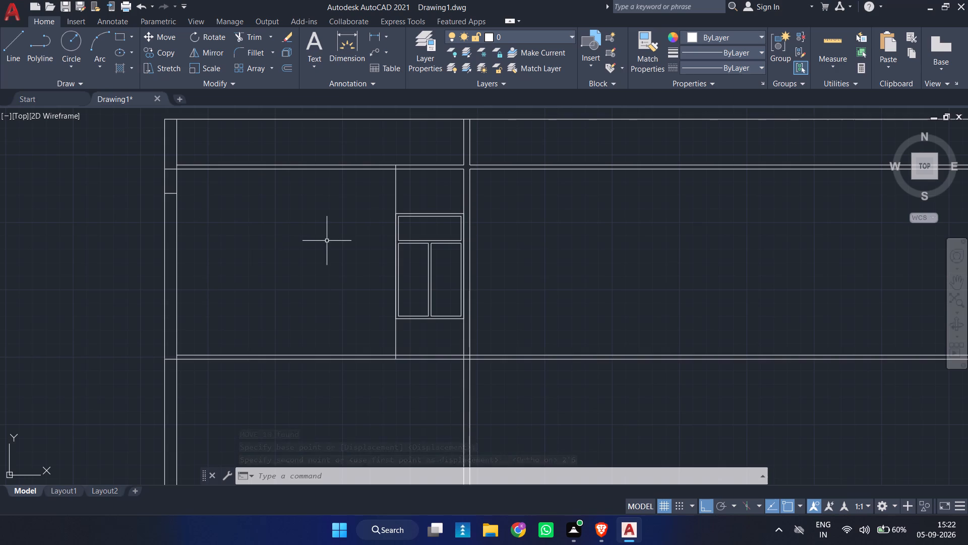
scroll(330, 234, "down", 2)
scroll(329, 234, "up", 1)
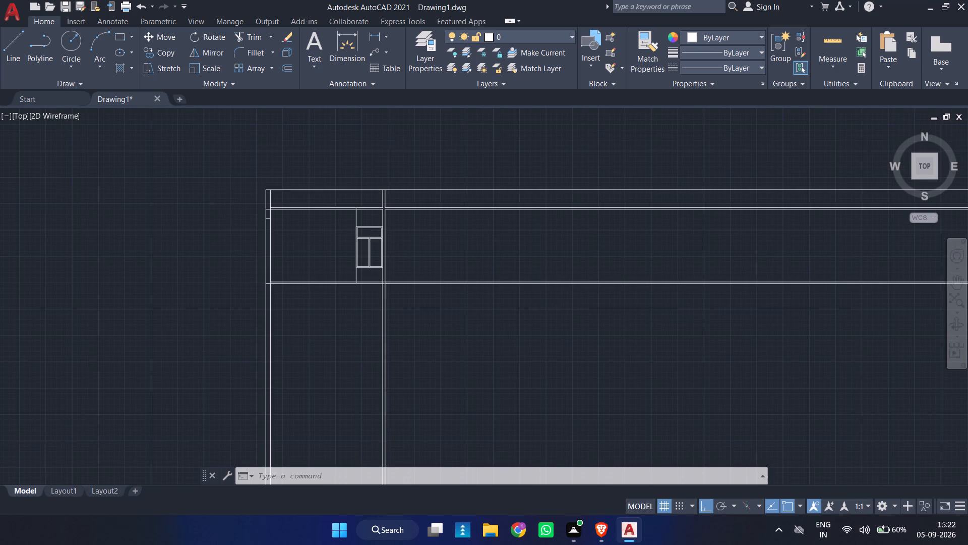
scroll(451, 203, "up", 2)
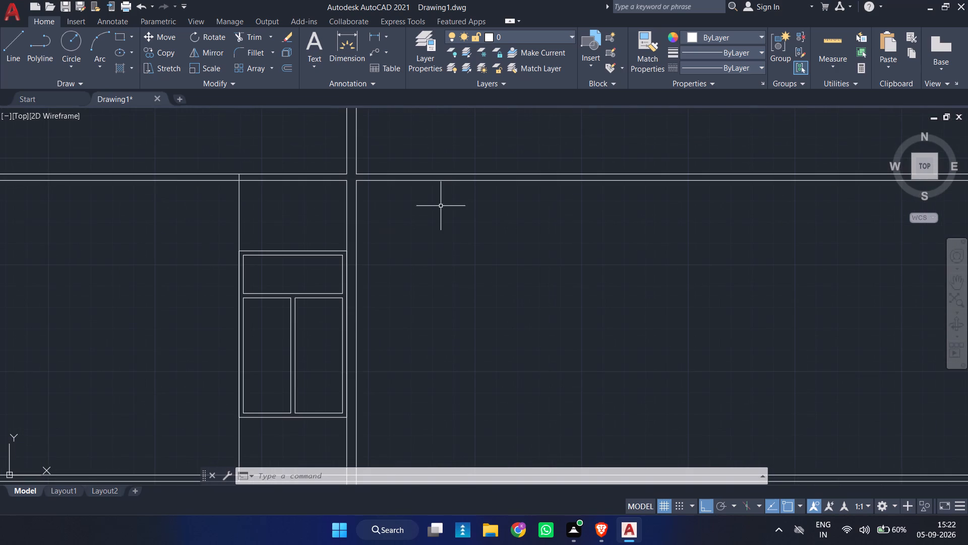
type("tr")
key("Return")
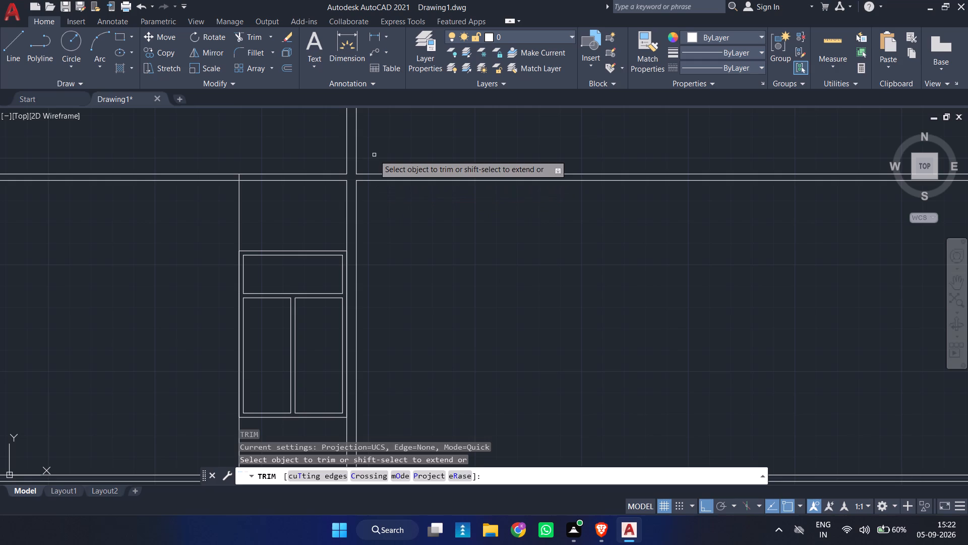
left_click(374, 155)
left_click(325, 156)
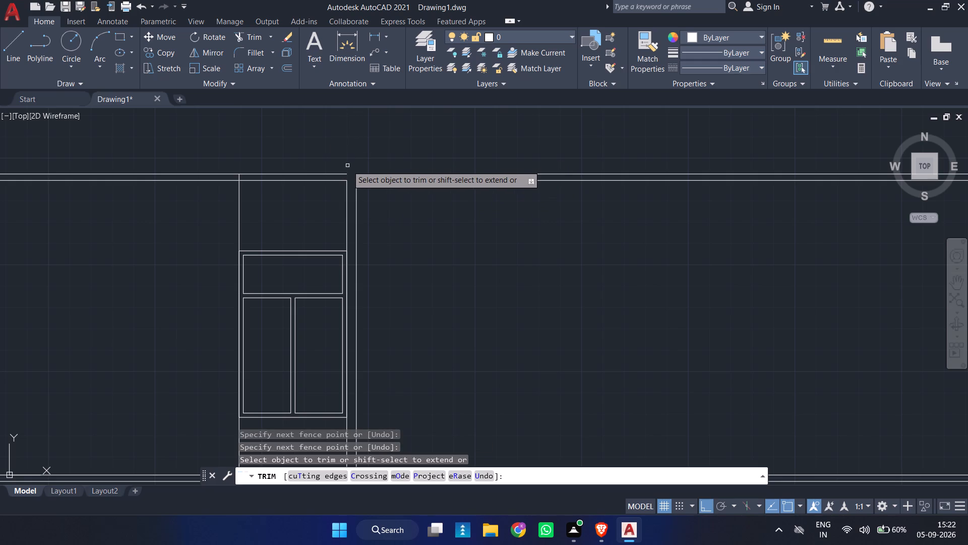
Extend the horizontal wall's upper line across the partition gap to the single vertical line beside the frame.
left_click(358, 173, "shift")
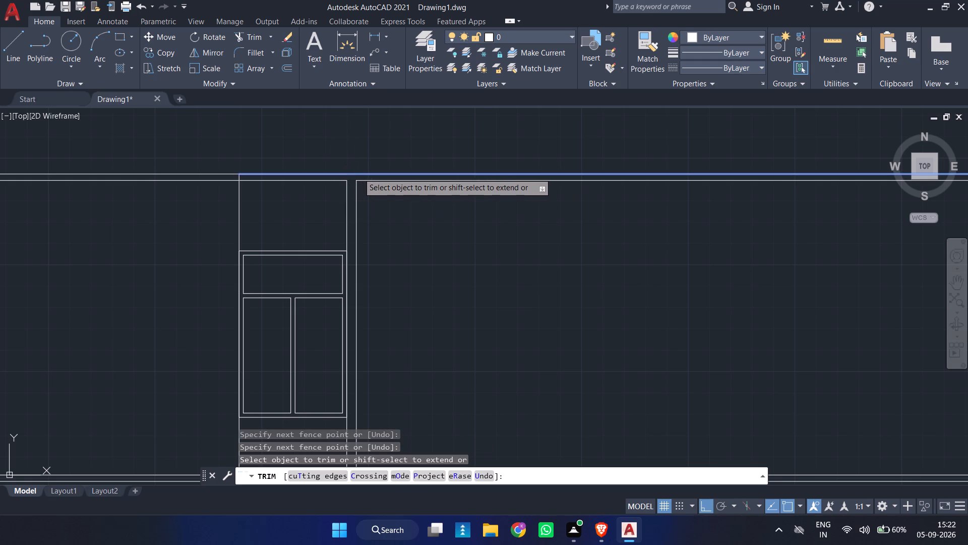
scroll(448, 238, "down", 2)
scroll(409, 226, "up", 3)
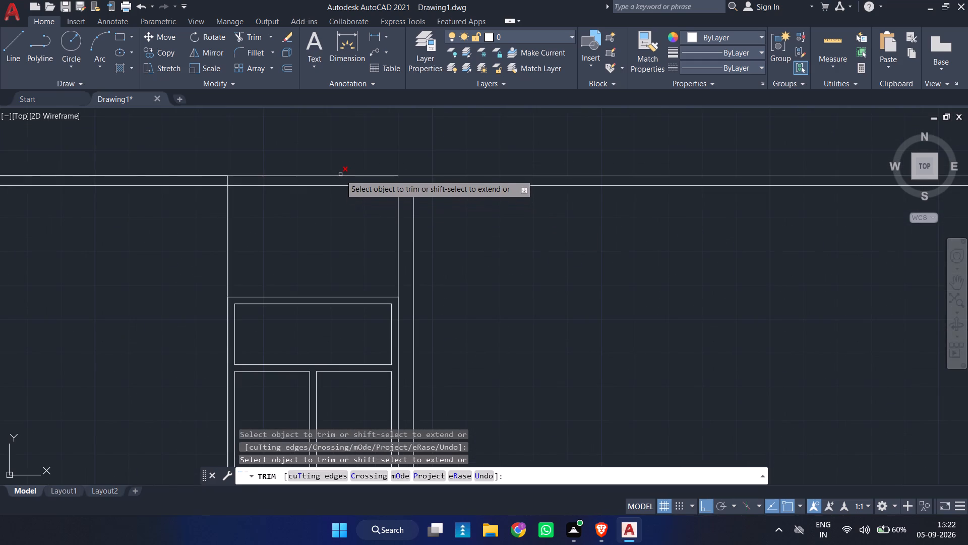
key("Escape")
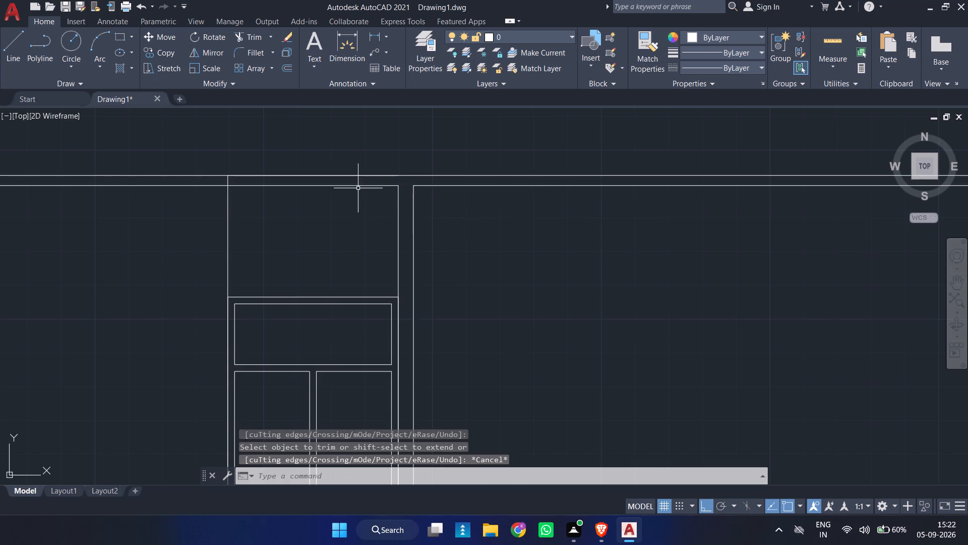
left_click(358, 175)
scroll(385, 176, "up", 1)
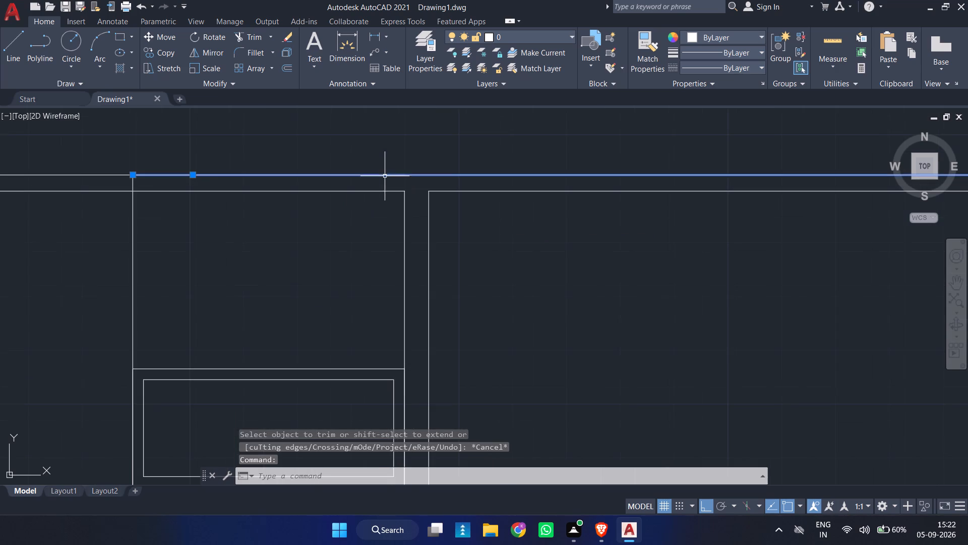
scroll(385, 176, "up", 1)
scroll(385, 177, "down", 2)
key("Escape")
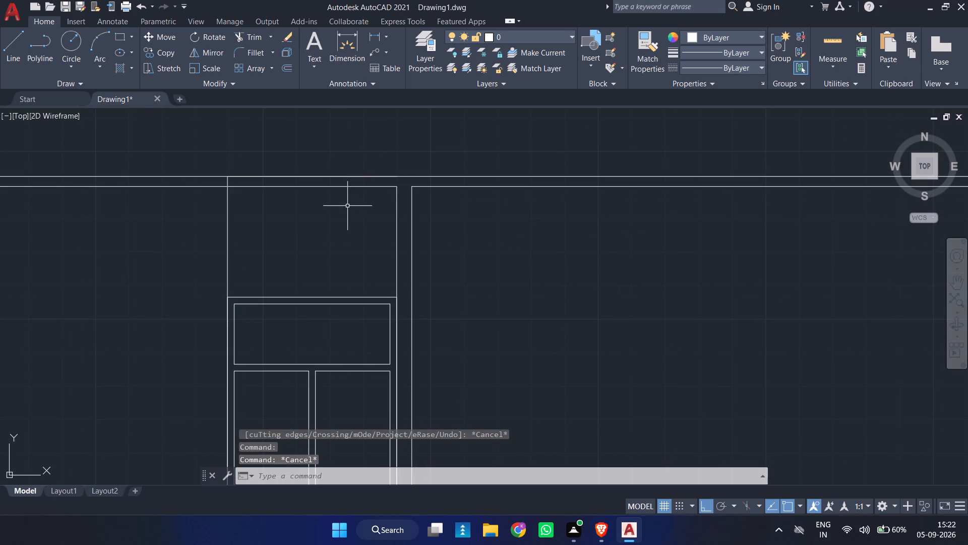
Draw a short horizontal line across the partition beside the frame, level with the short line in the plan's left wall.
scroll(315, 194, "down", 3)
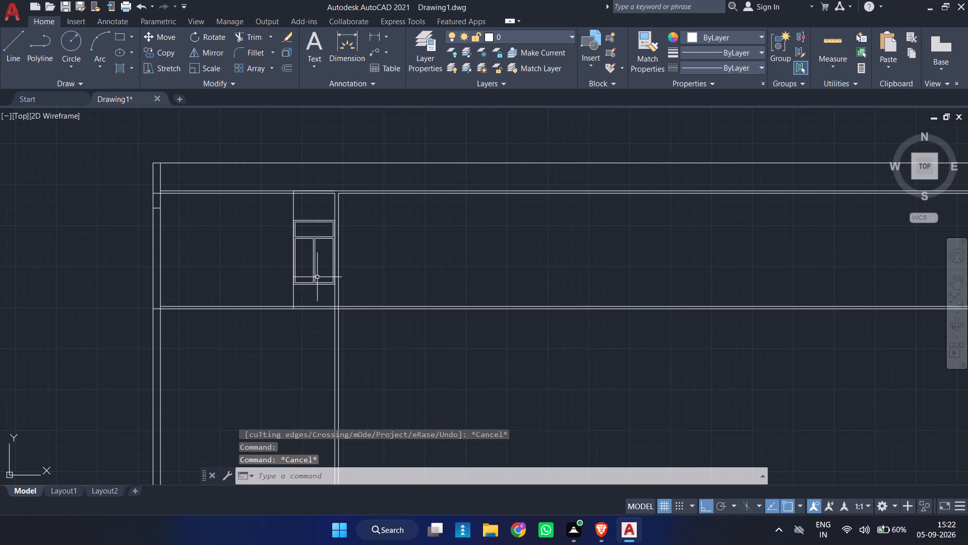
middle_click_drag(414, 250, 387, 253)
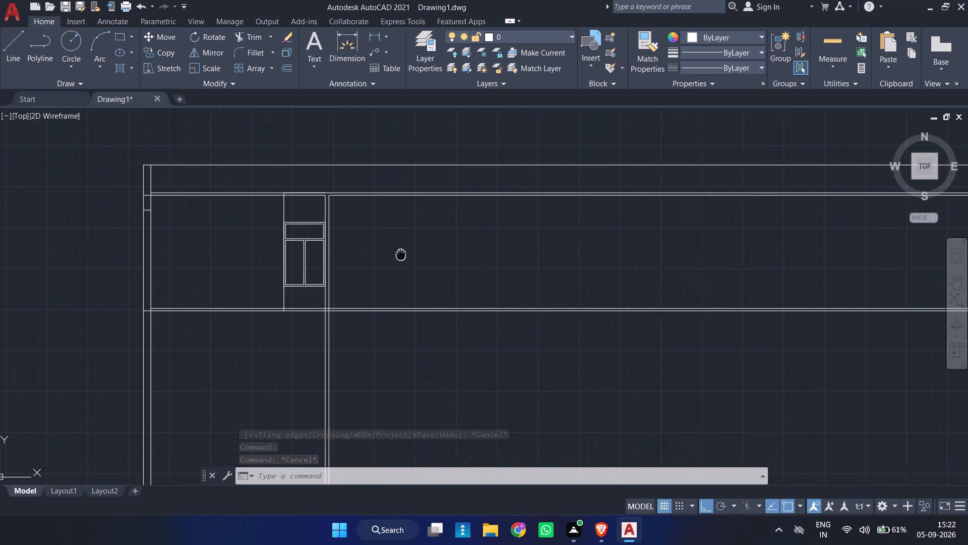
middle_click_drag(387, 253, 386, 253)
scroll(324, 234, "up", 2)
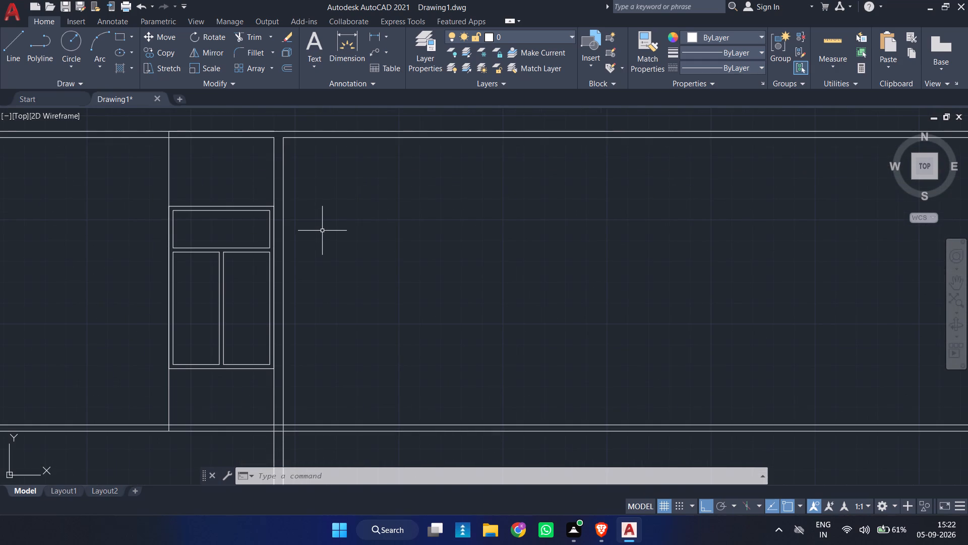
middle_click_drag(321, 238, 321, 272)
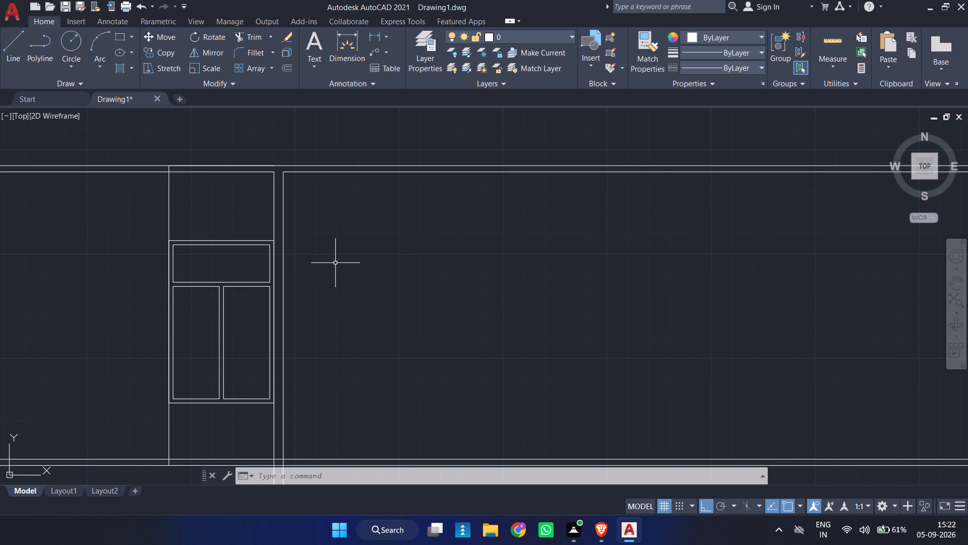
scroll(246, 256, "down", 3)
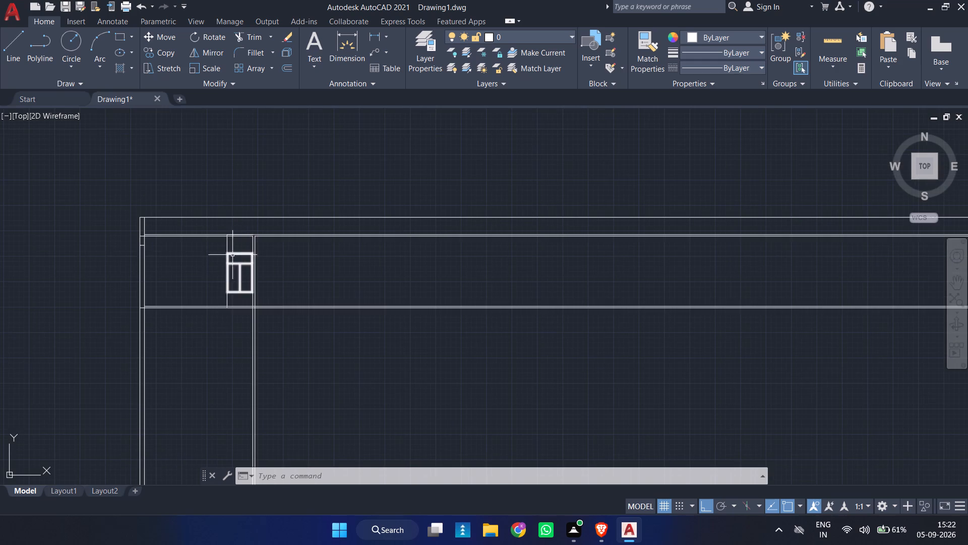
scroll(126, 251, "up", 3)
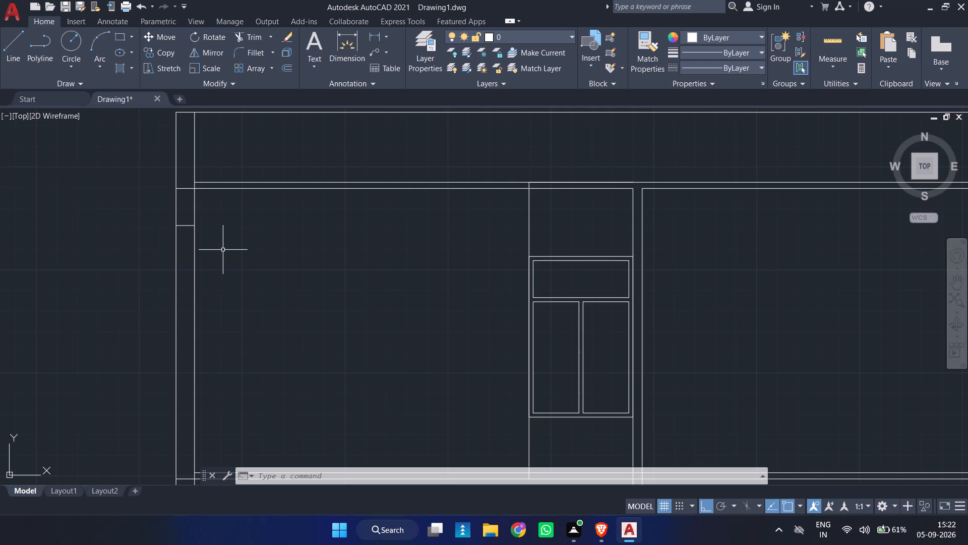
key("l")
key("Return")
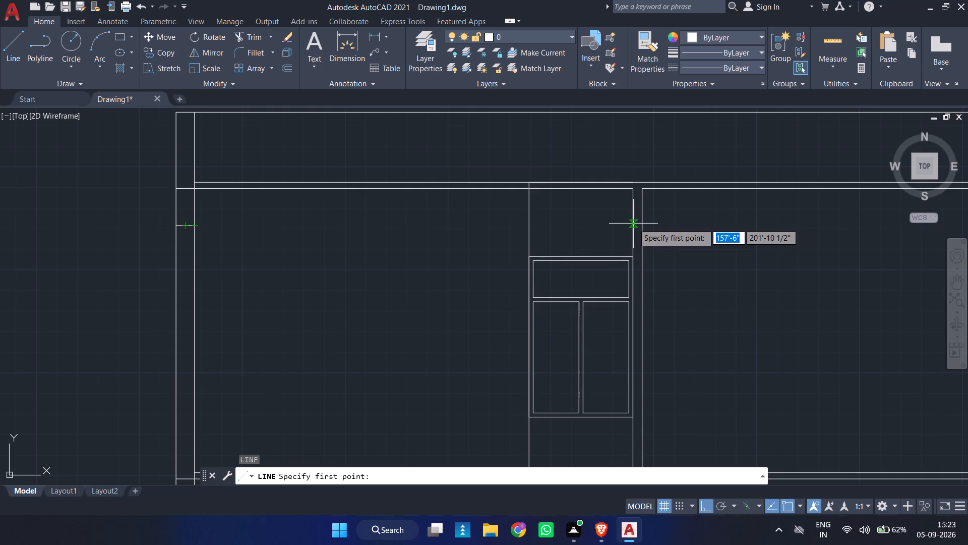
scroll(633, 227, "up", 2)
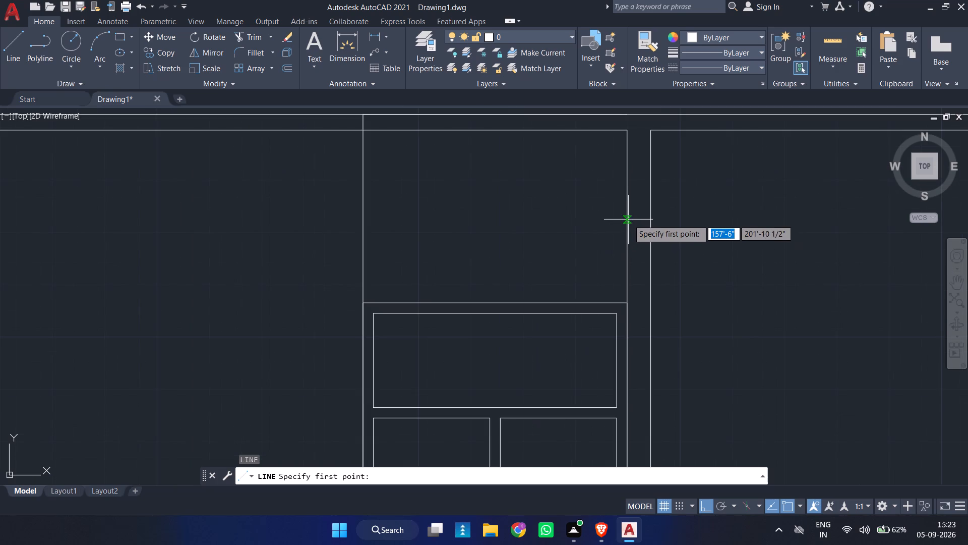
scroll(628, 220, "down", 3)
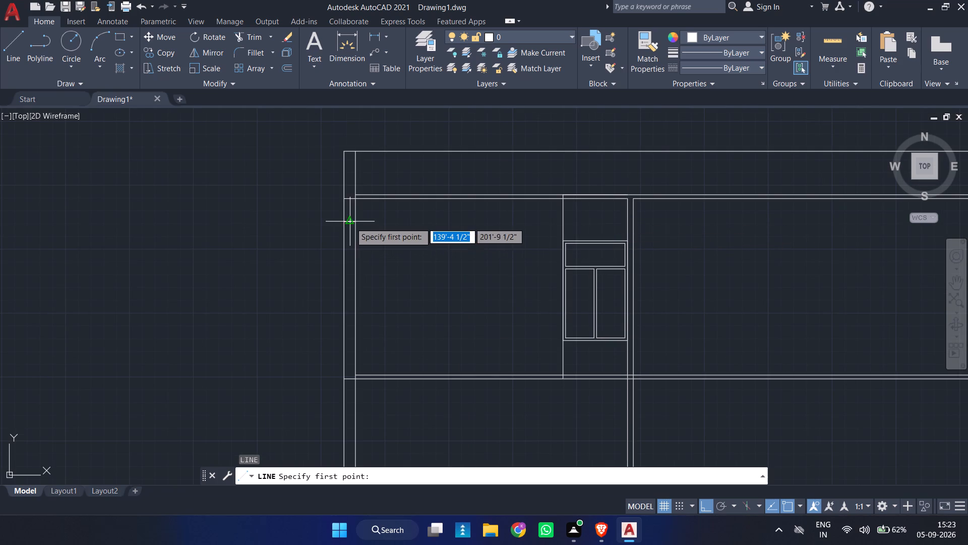
left_click(627, 221)
scroll(637, 223, "up", 3)
left_click(610, 217)
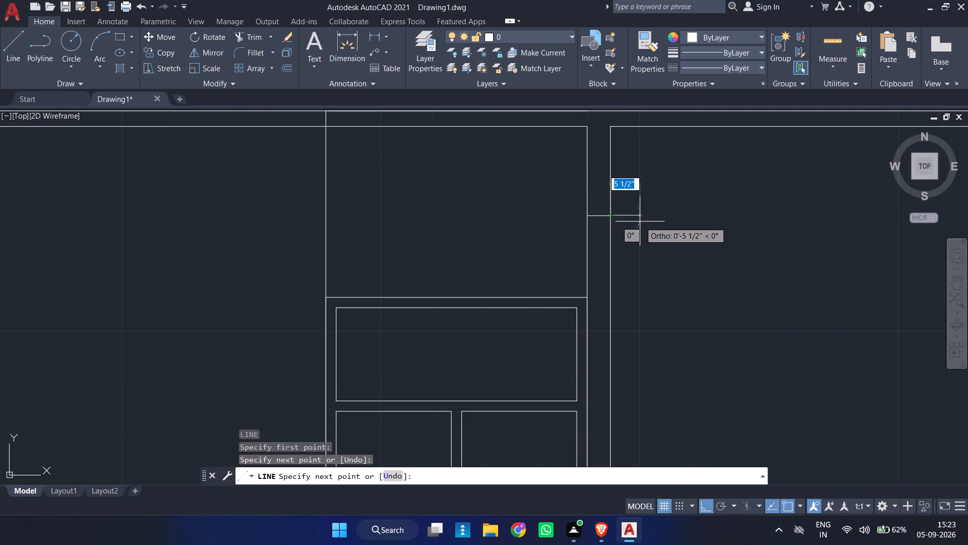
key("Return")
From the short line's right end, draw a line 4.5" to the right and up to the horizontal wall's upper line.
scroll(611, 222, "down", 3)
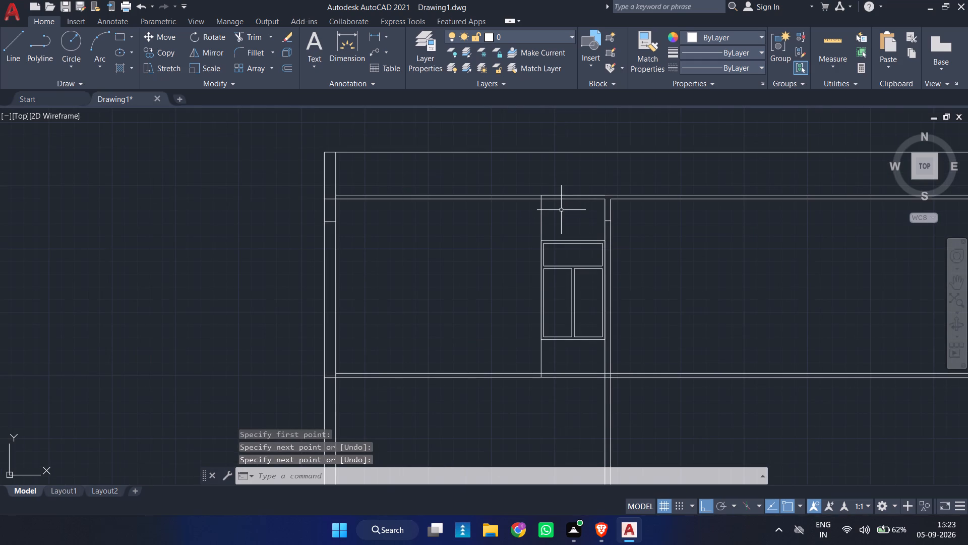
middle_click_drag(589, 231, 458, 231)
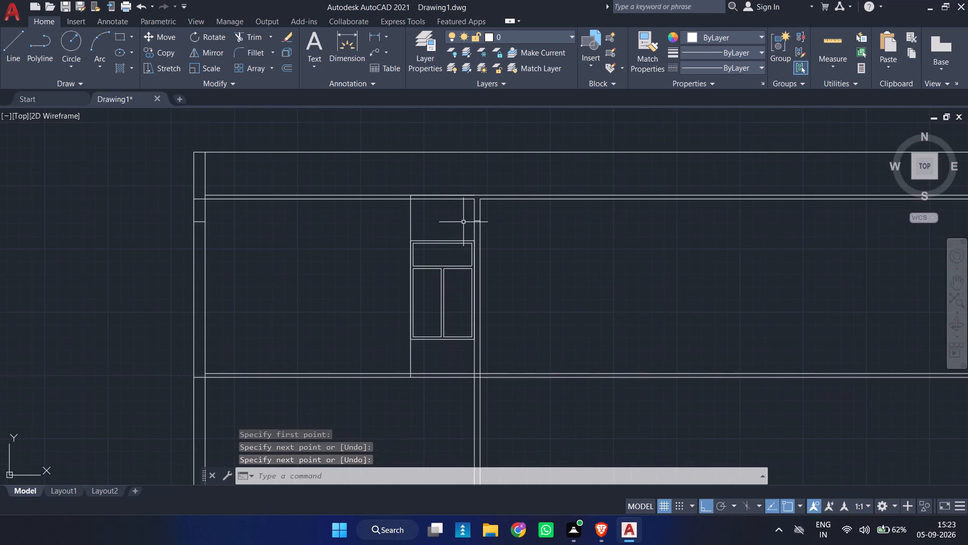
scroll(468, 219, "up", 3)
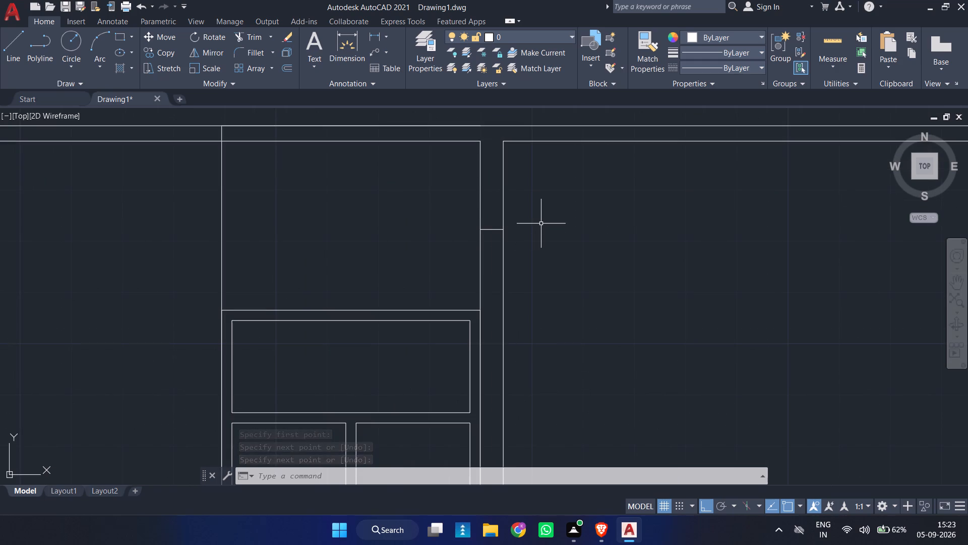
key("l")
key("Return")
left_click(502, 226)
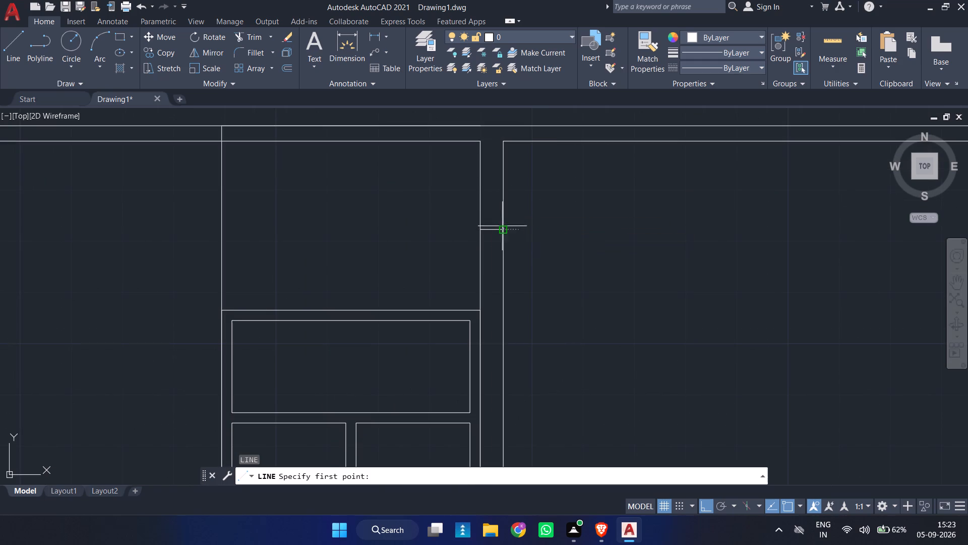
type("4'")
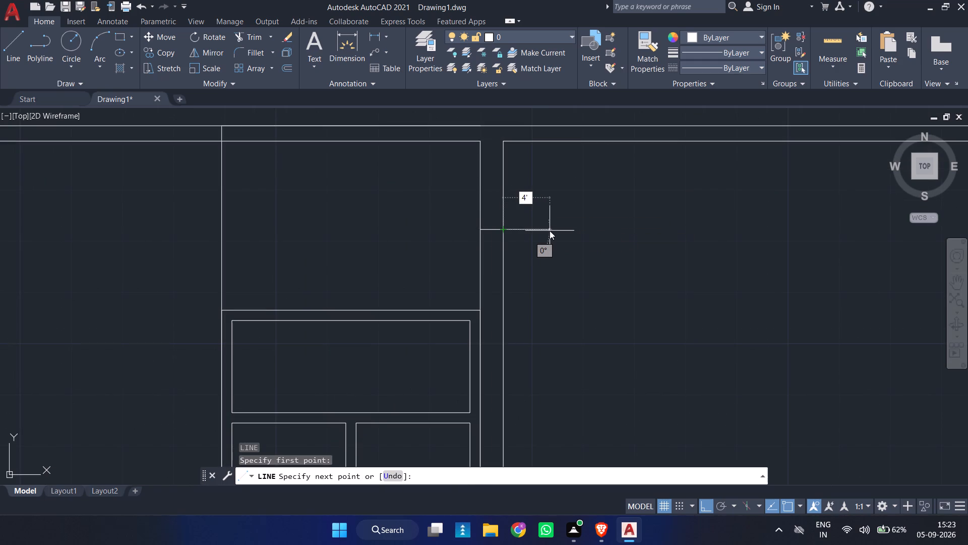
key("BackSpace")
type(".5")
key("Return")
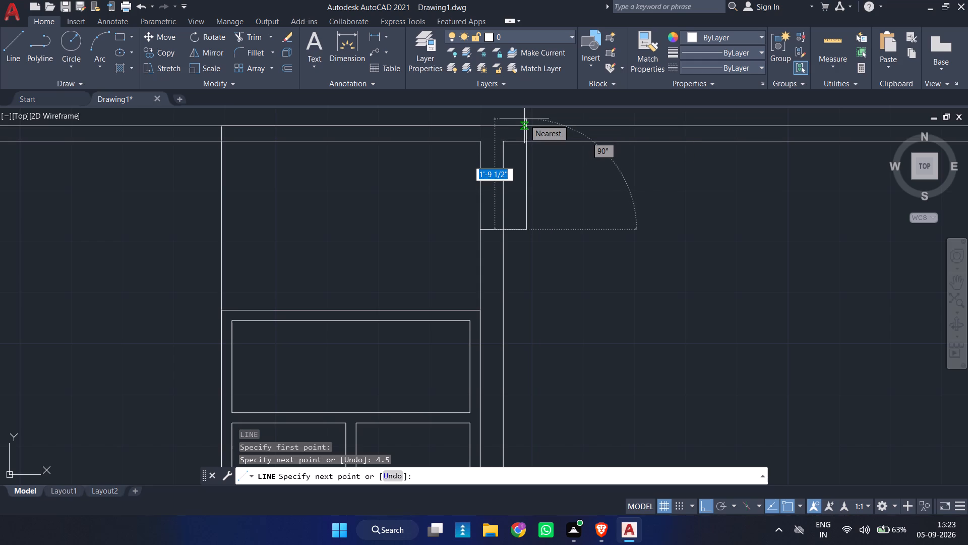
left_click(523, 124)
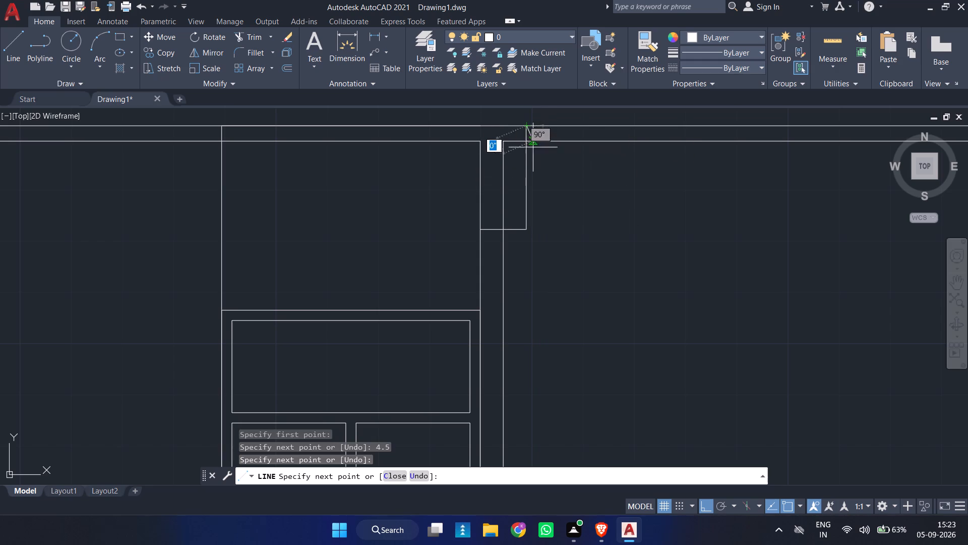
key("Return")
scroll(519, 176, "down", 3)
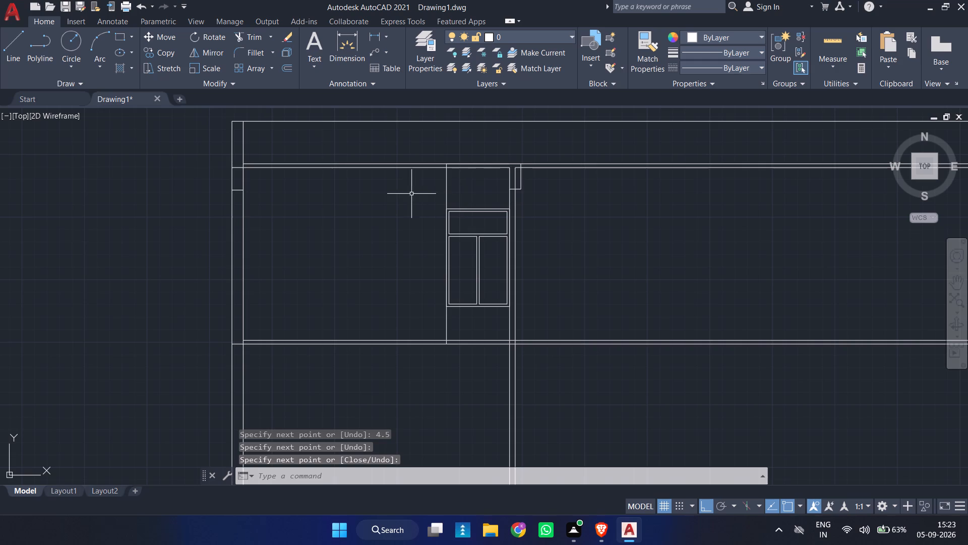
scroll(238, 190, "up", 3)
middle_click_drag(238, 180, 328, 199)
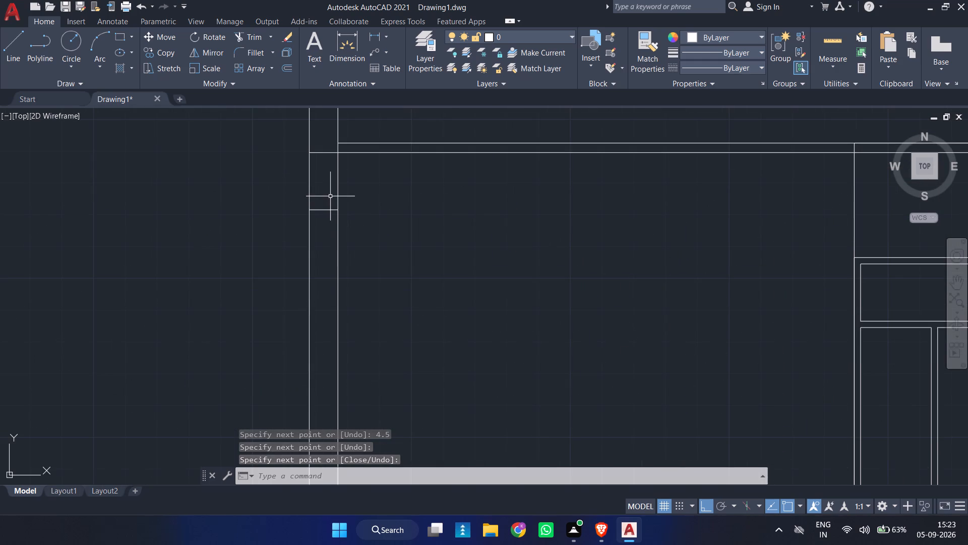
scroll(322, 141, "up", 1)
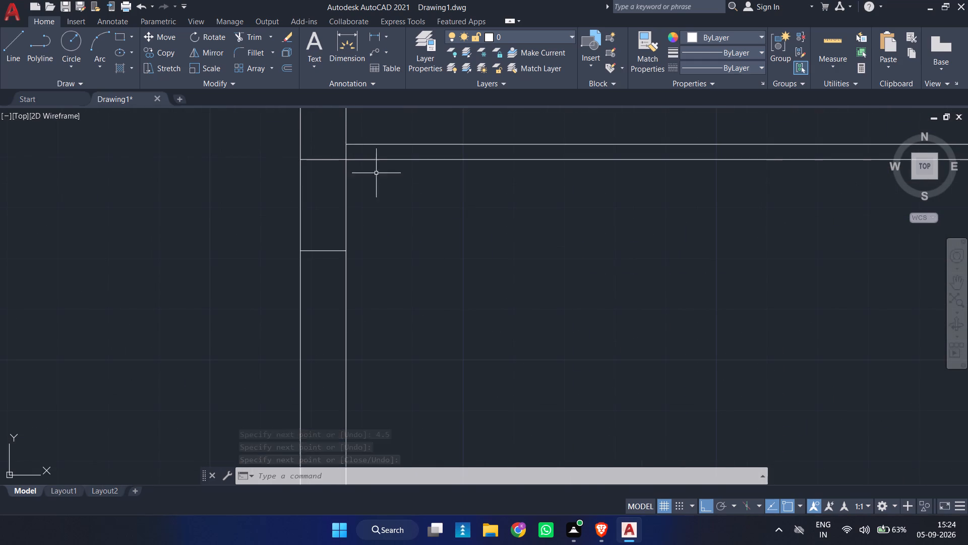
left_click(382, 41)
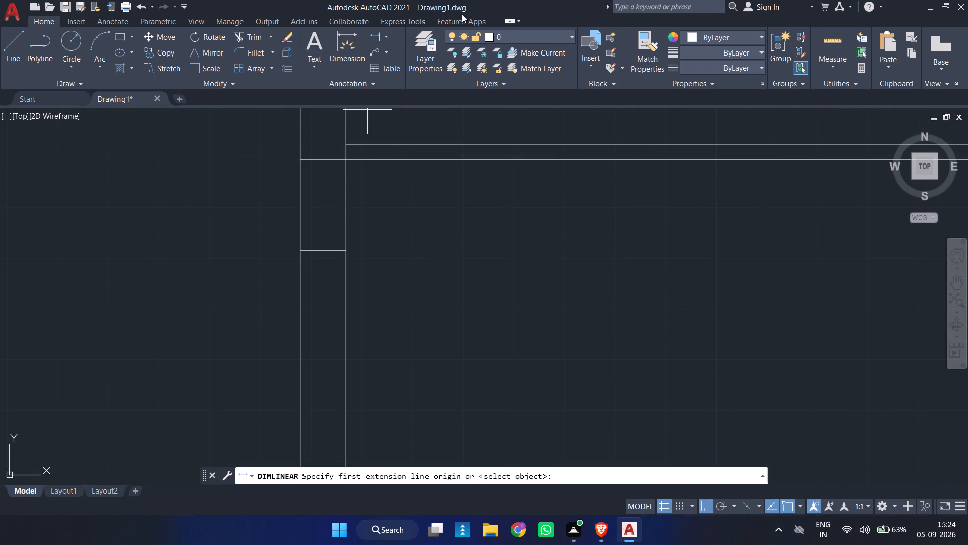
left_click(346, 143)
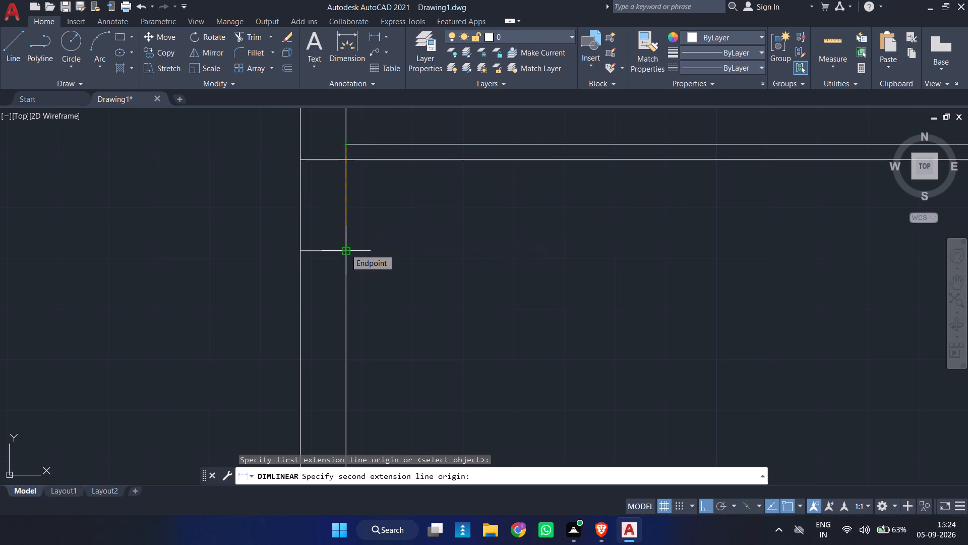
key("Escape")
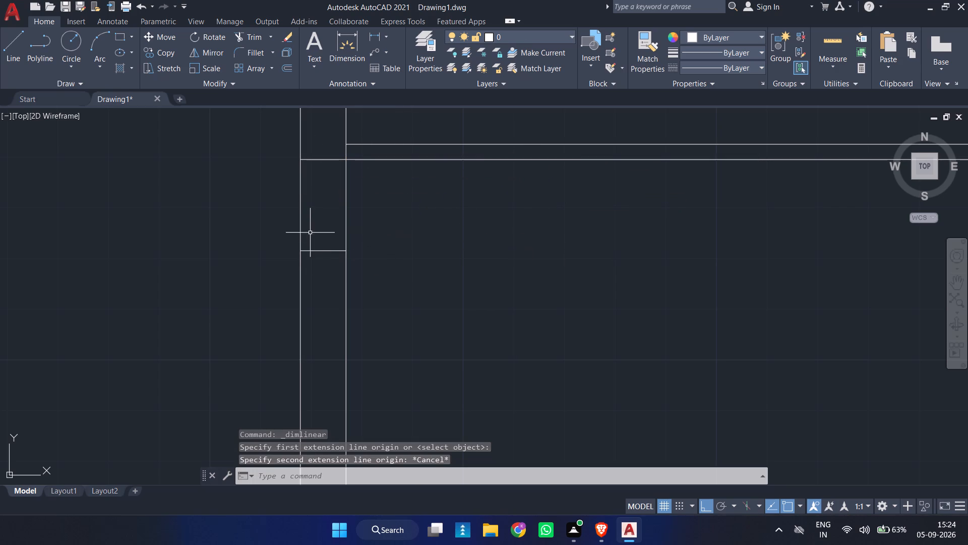
Move the short horizontal line in the plan's left wall 5" up towards the horizontal wall.
left_click(323, 251)
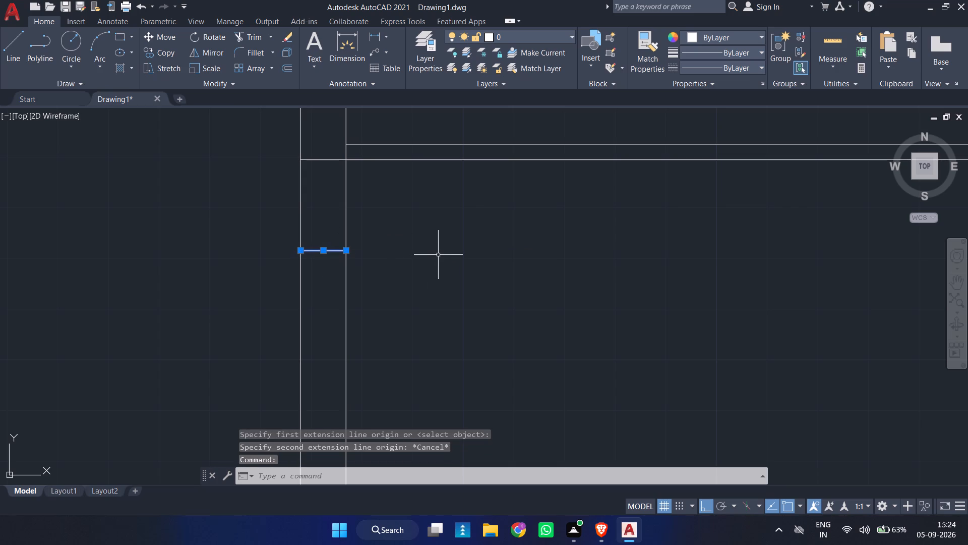
key("m")
key("Return")
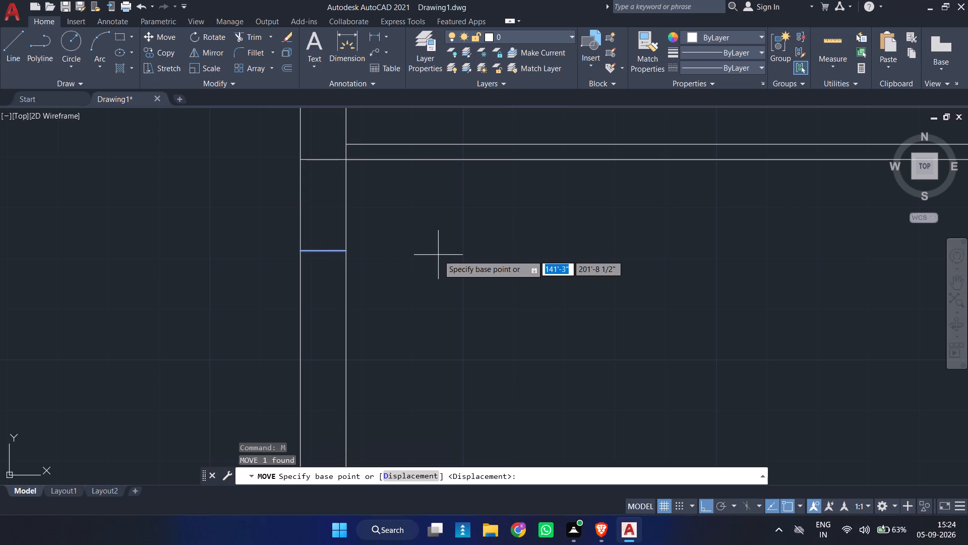
left_click(299, 250)
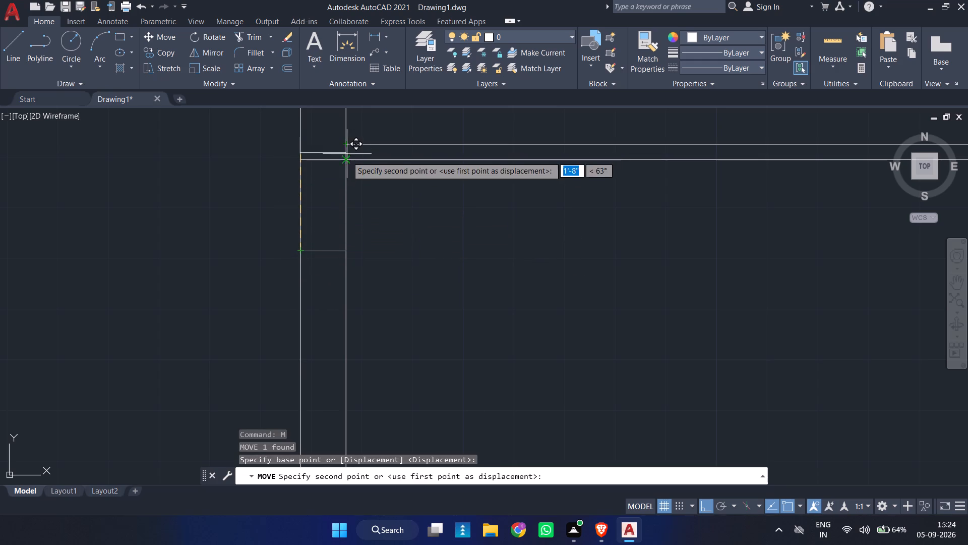
key("5")
key("Return")
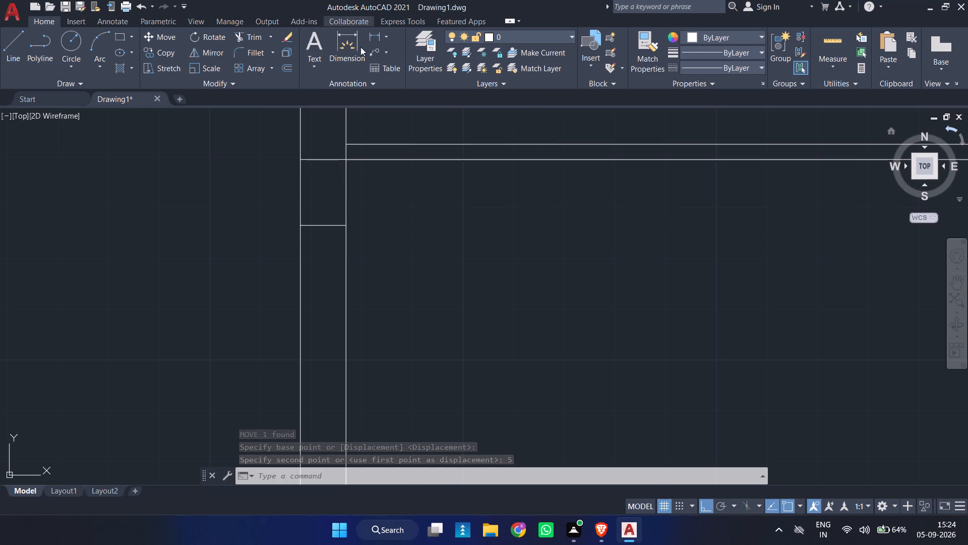
Add a vertical linear dimension from the horizontal wall's upper line to the right end of the short line in the left wall.
left_click(375, 36)
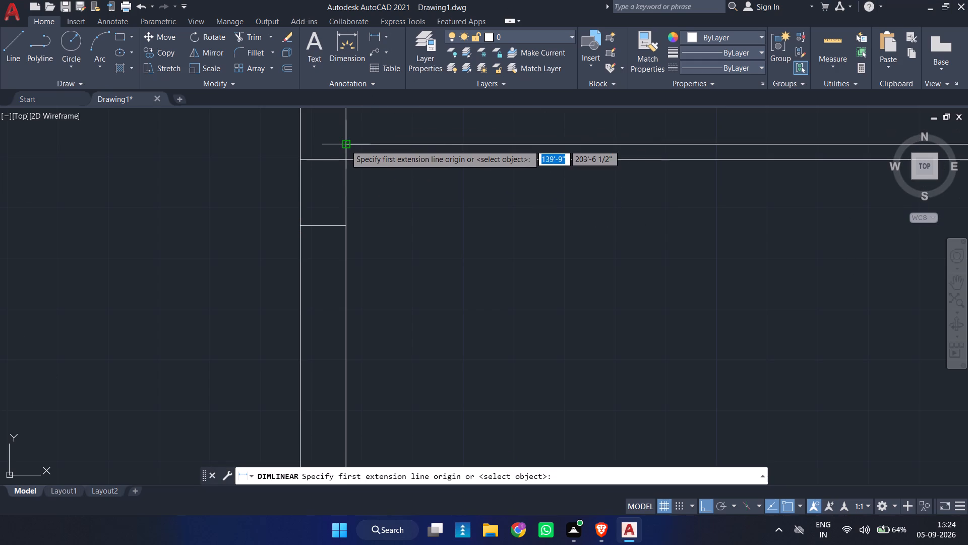
left_click(345, 145)
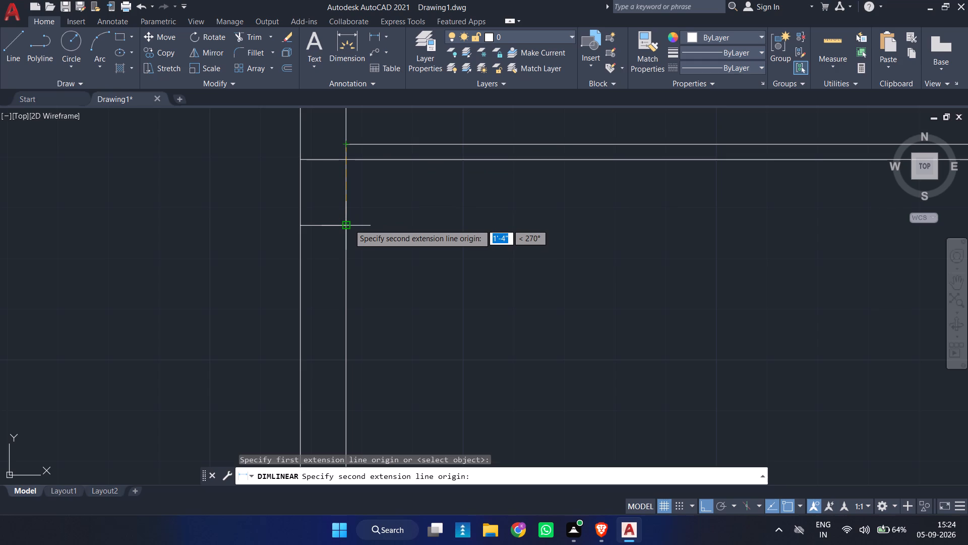
left_click(349, 224)
left_click(437, 239)
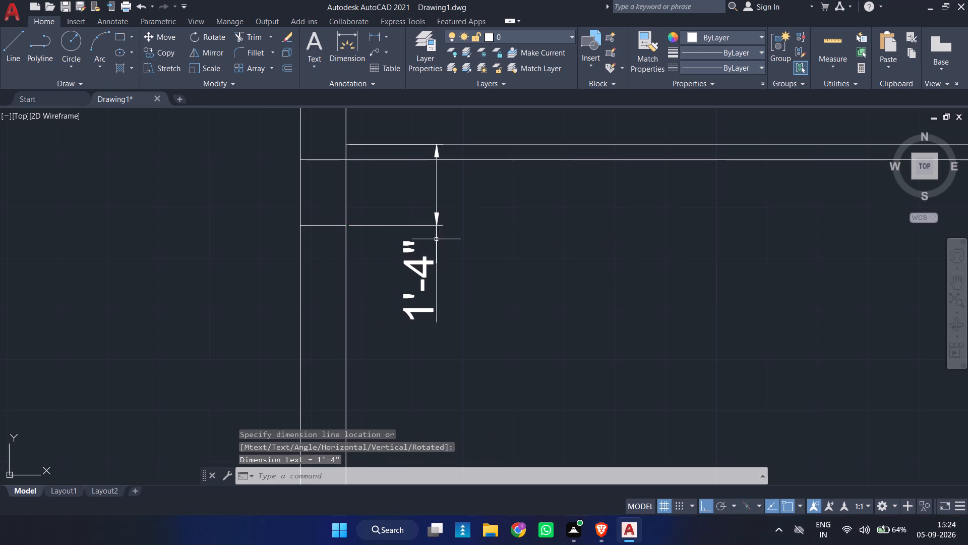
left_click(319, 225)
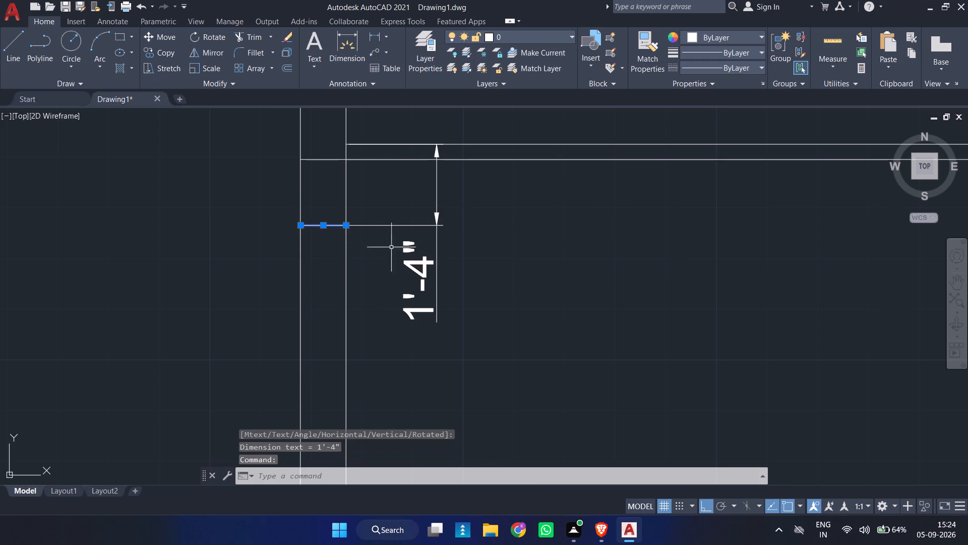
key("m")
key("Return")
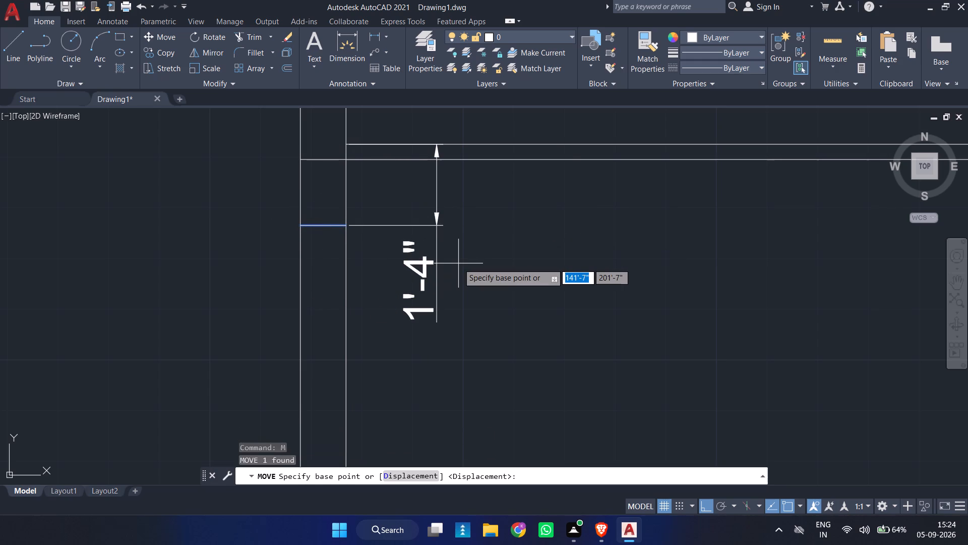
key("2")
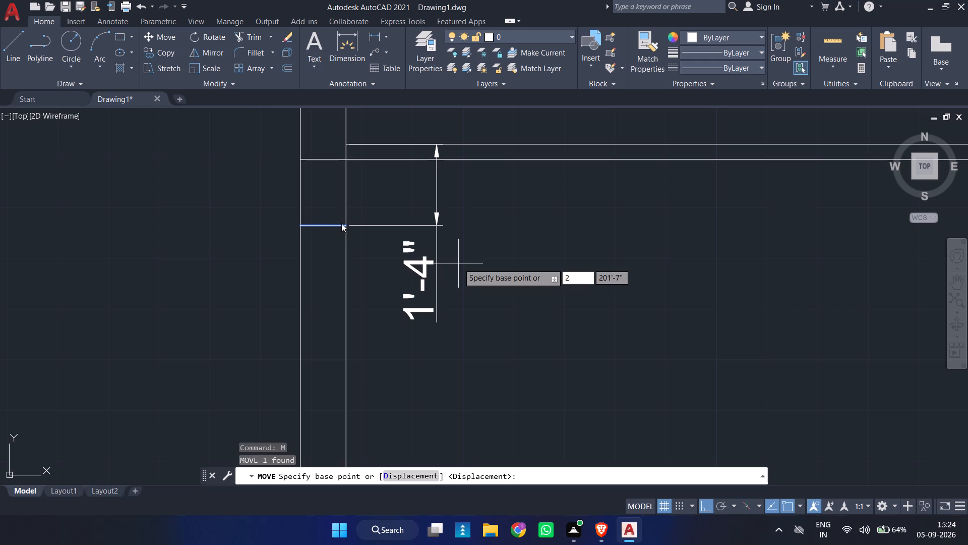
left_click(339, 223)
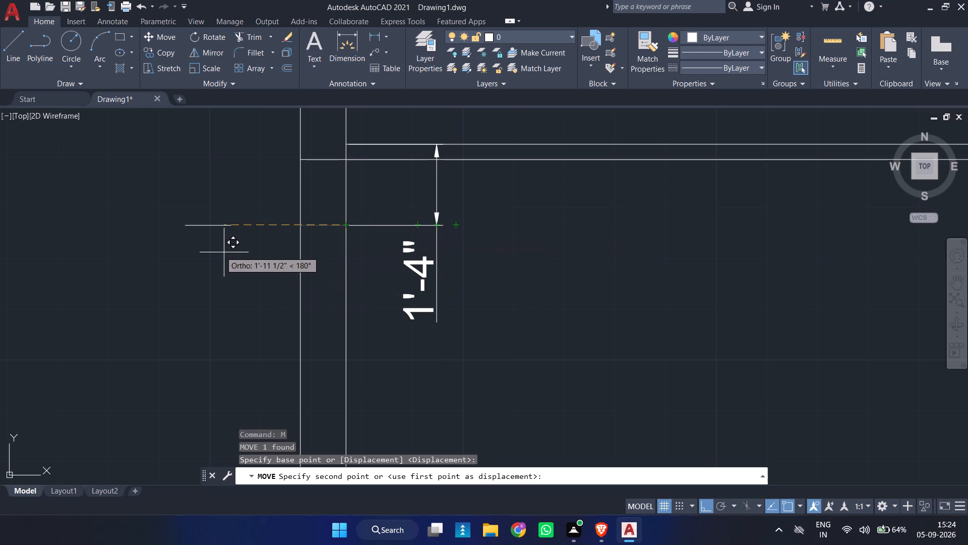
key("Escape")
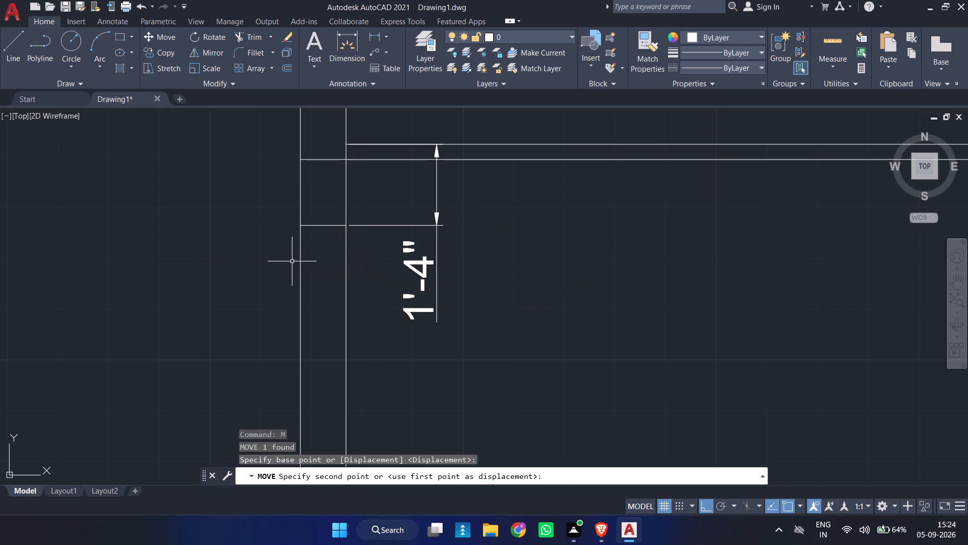
Move the short horizontal line in the left wall 2" down.
left_click(331, 225)
key("space")
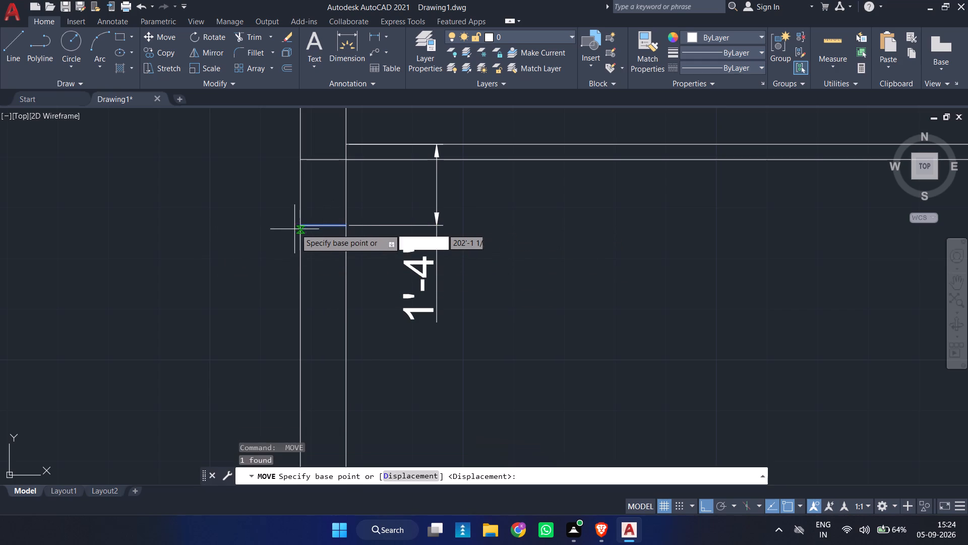
left_click(302, 228)
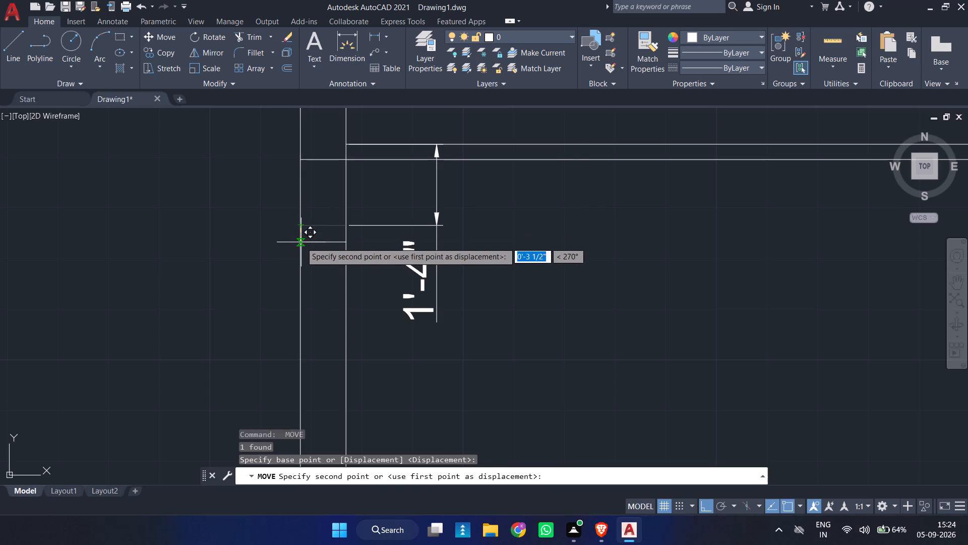
key("2")
key("Return")
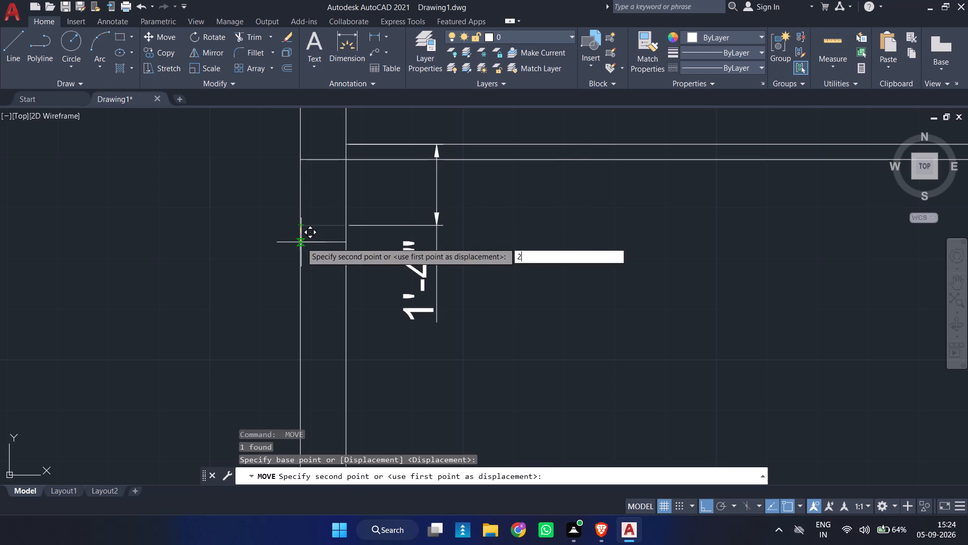
Join the two collinear short horizontal segments at the partition beside the grouped frame into one line.
scroll(429, 235, "down", 1)
middle_click_drag(503, 253, 500, 259)
scroll(500, 259, "down", 1)
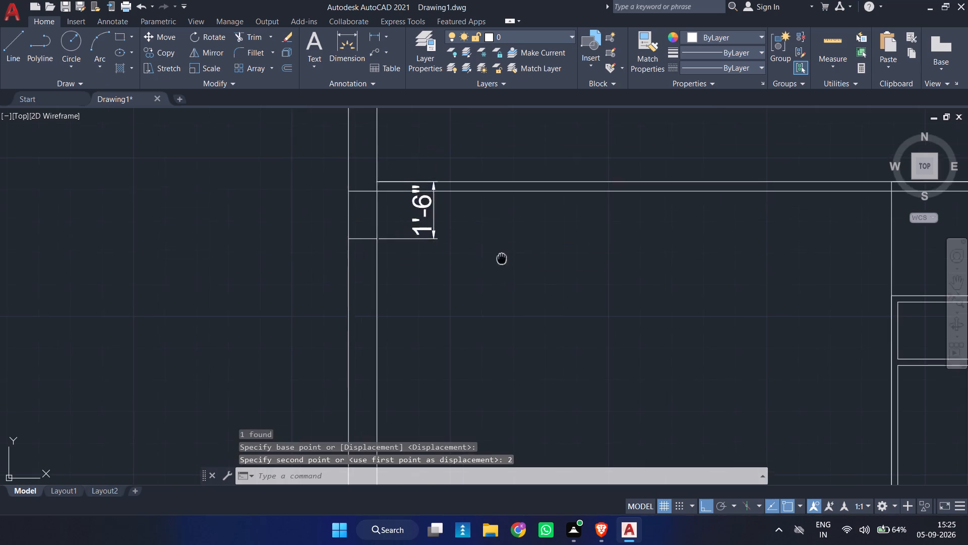
middle_click_drag(500, 259, 387, 255)
middle_click_drag(777, 277, 619, 279)
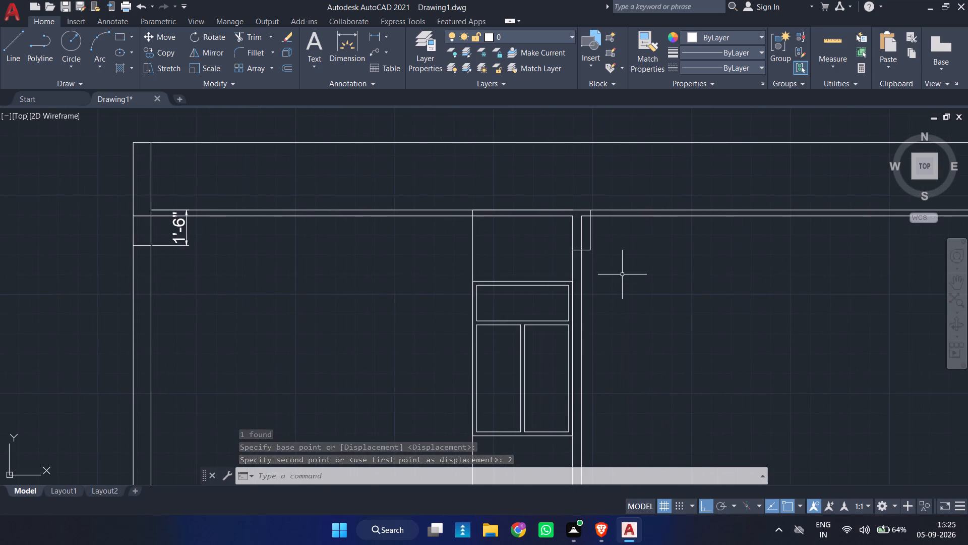
left_click(587, 250)
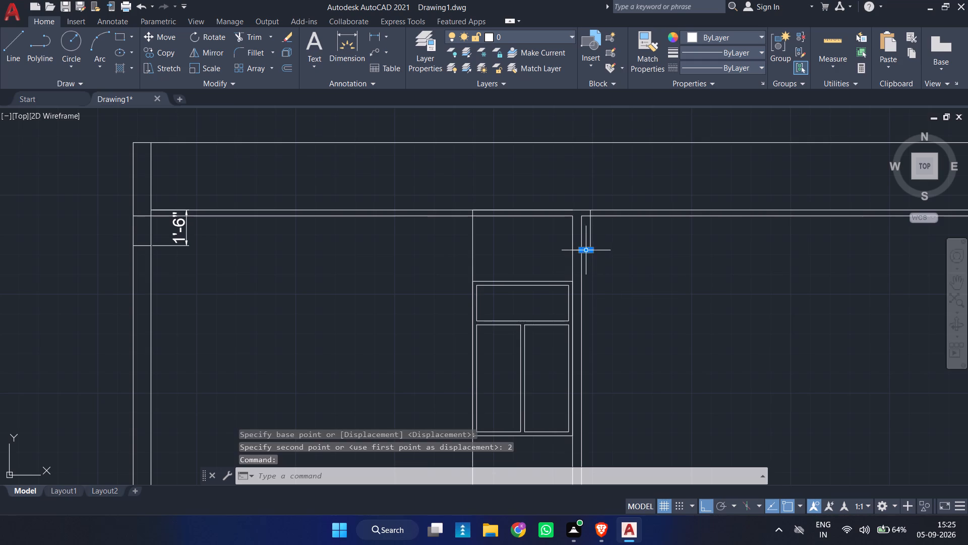
scroll(562, 247, "up", 3)
left_click(620, 260)
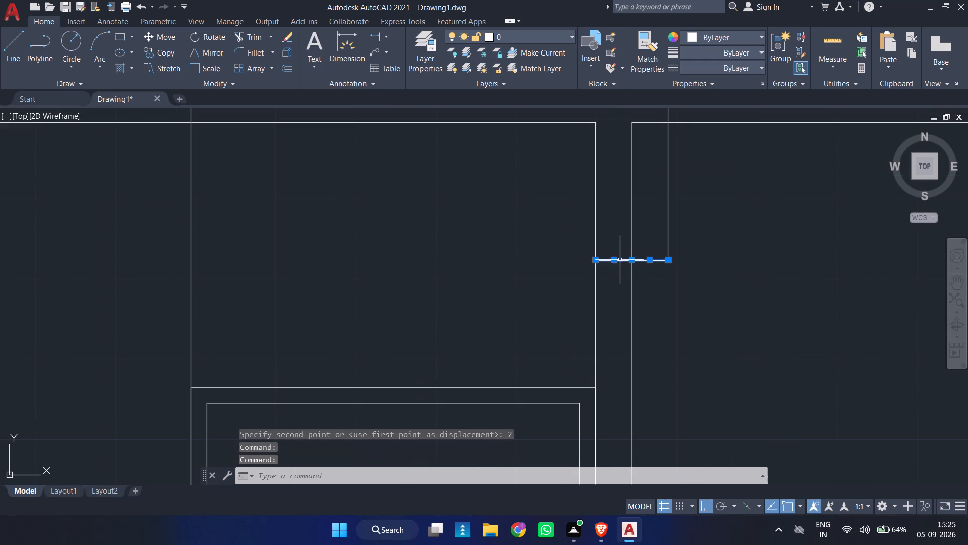
key("j")
key("Return")
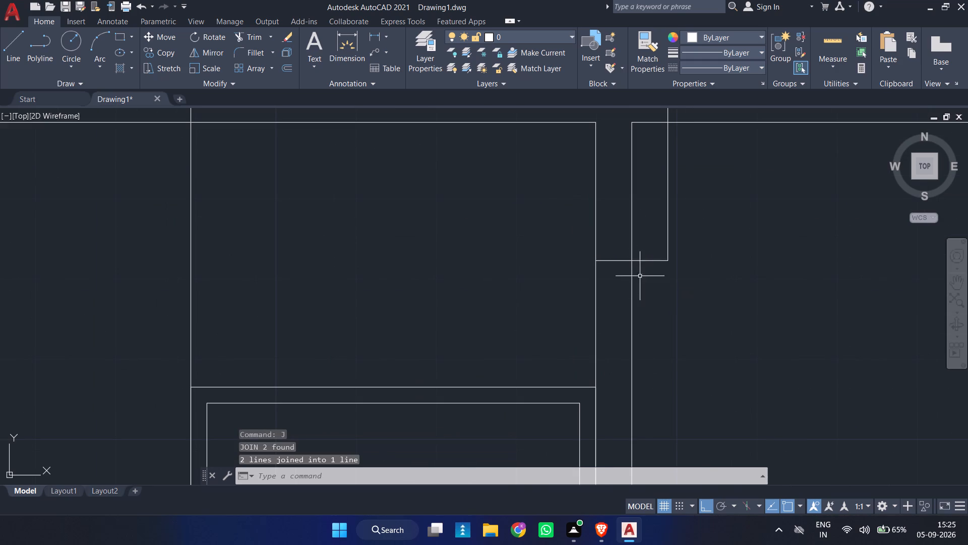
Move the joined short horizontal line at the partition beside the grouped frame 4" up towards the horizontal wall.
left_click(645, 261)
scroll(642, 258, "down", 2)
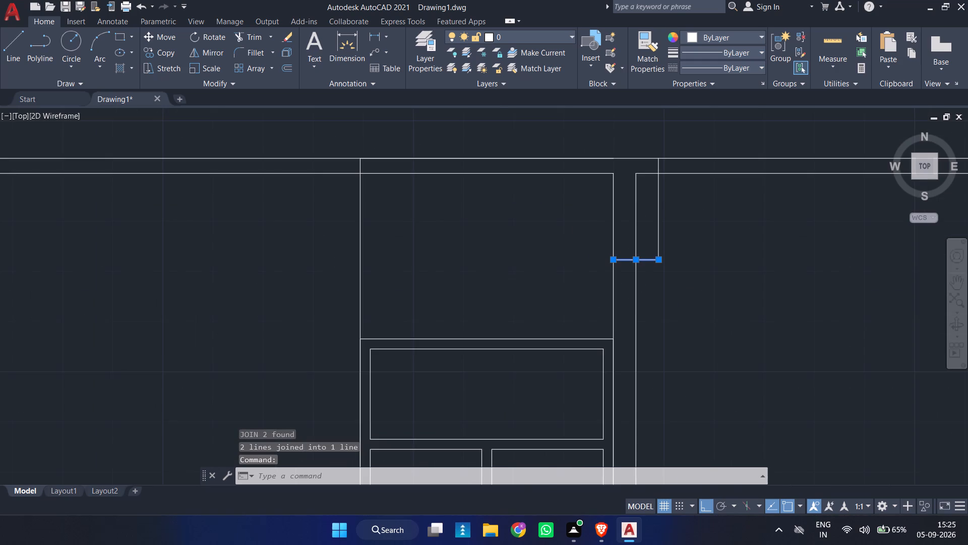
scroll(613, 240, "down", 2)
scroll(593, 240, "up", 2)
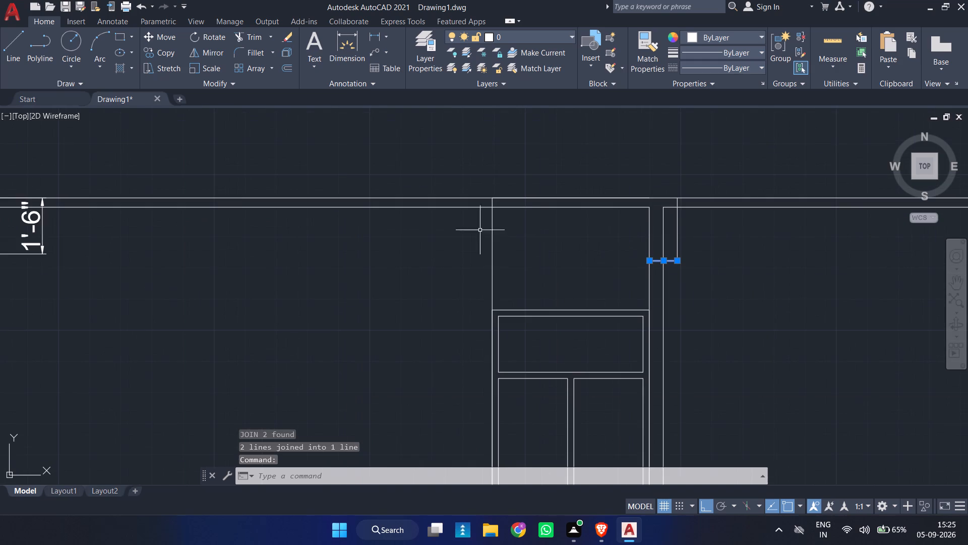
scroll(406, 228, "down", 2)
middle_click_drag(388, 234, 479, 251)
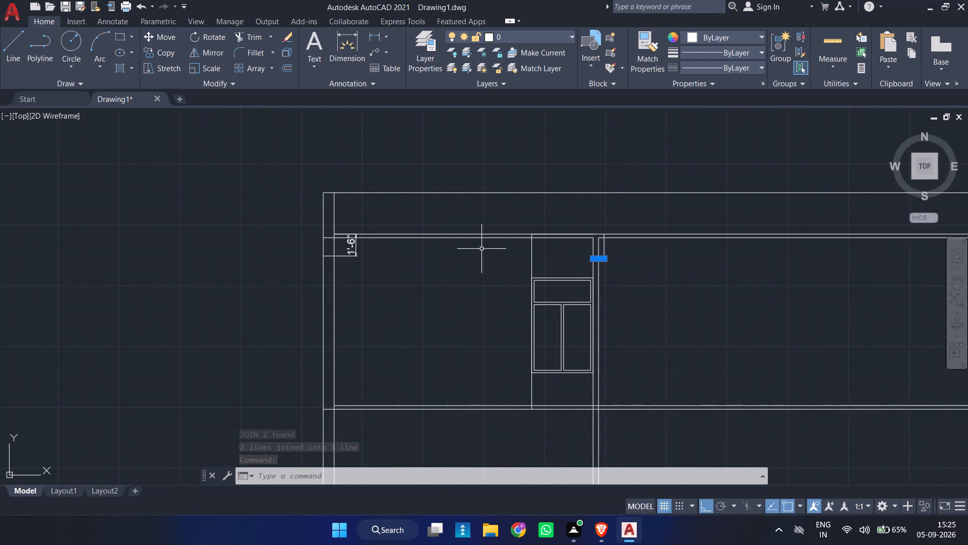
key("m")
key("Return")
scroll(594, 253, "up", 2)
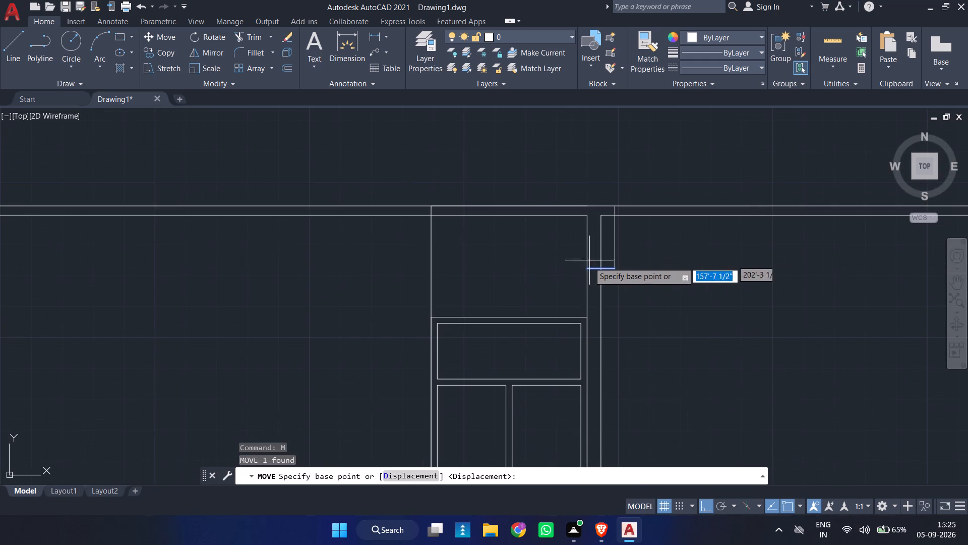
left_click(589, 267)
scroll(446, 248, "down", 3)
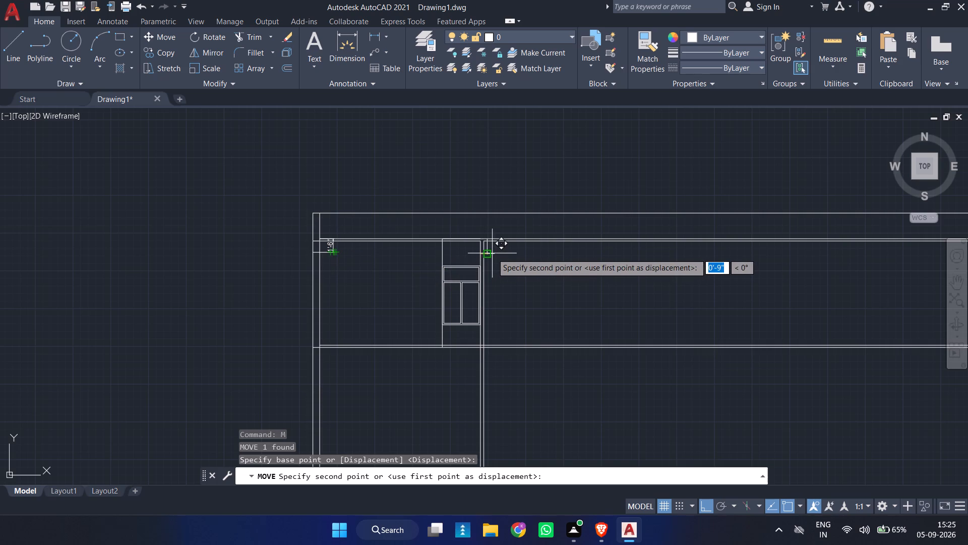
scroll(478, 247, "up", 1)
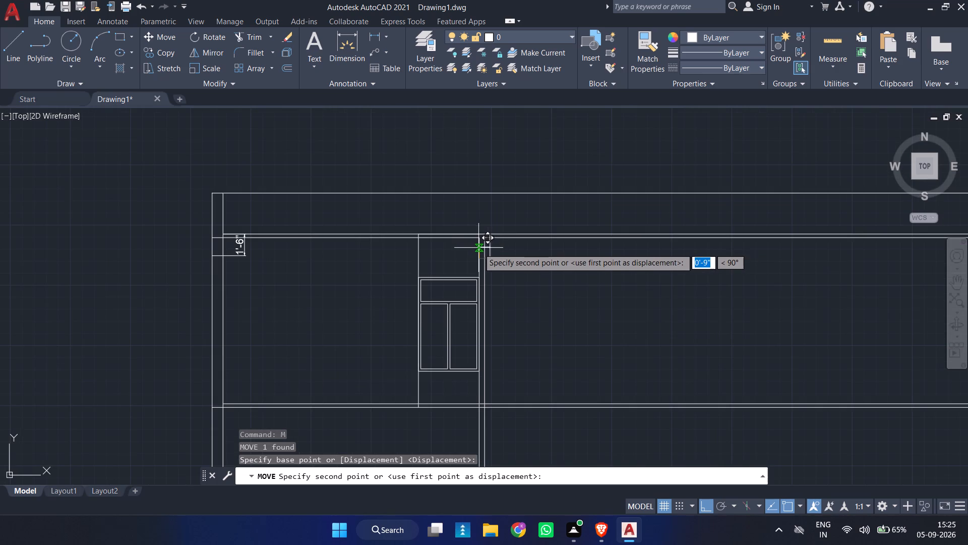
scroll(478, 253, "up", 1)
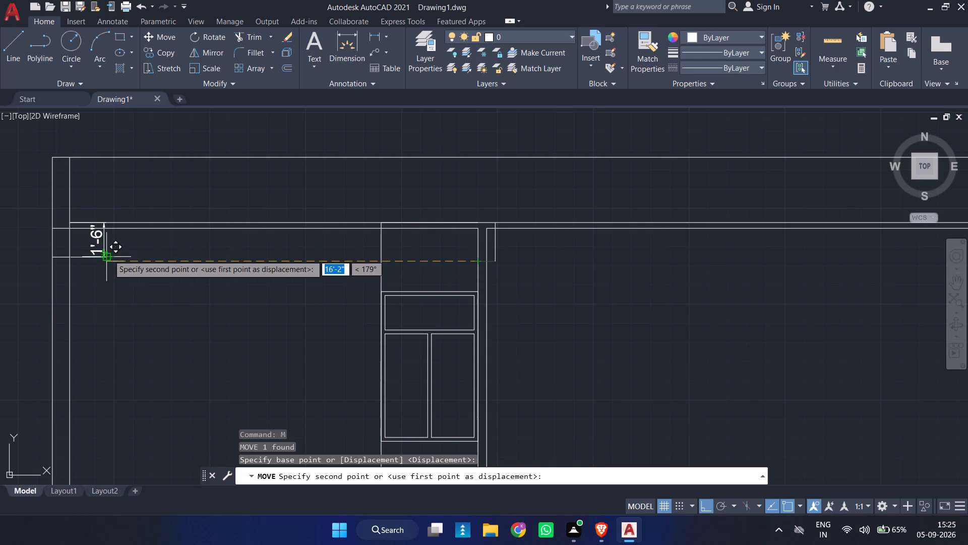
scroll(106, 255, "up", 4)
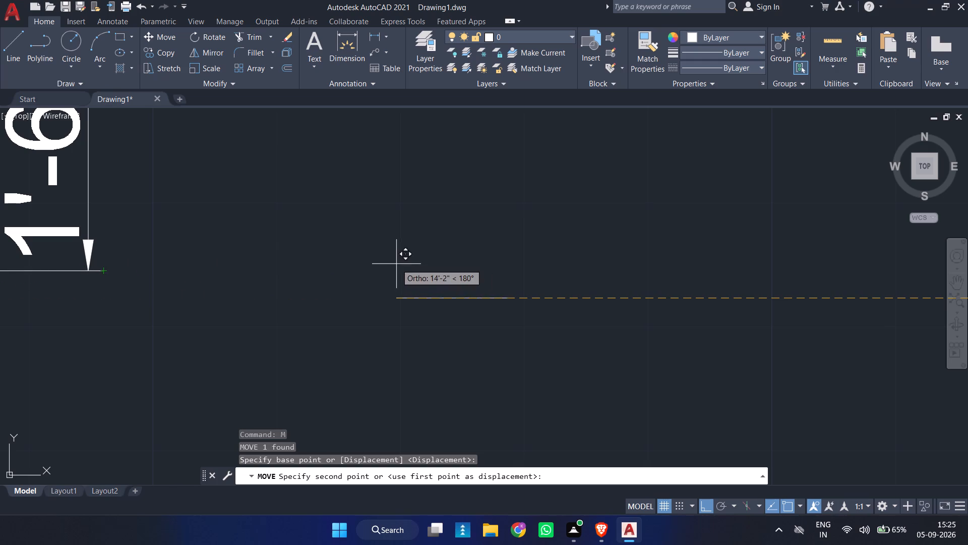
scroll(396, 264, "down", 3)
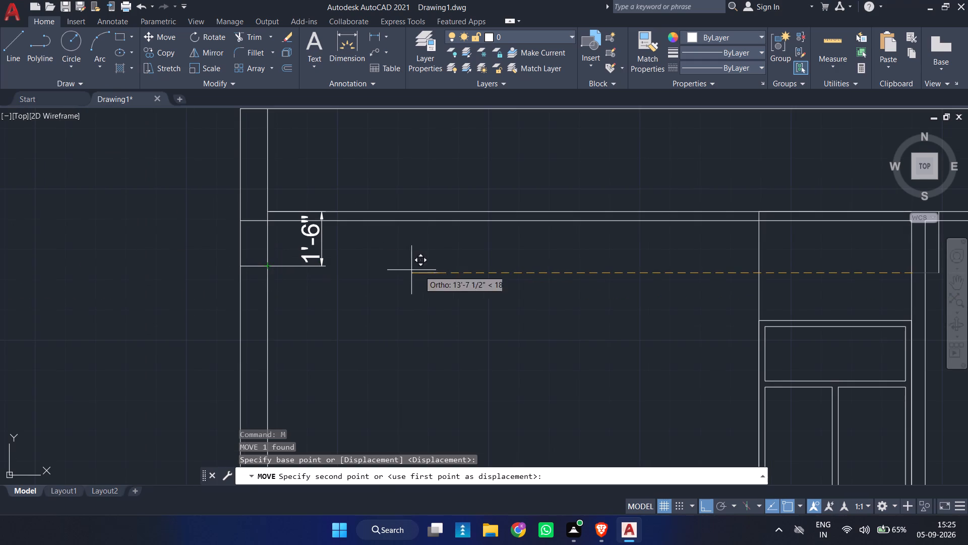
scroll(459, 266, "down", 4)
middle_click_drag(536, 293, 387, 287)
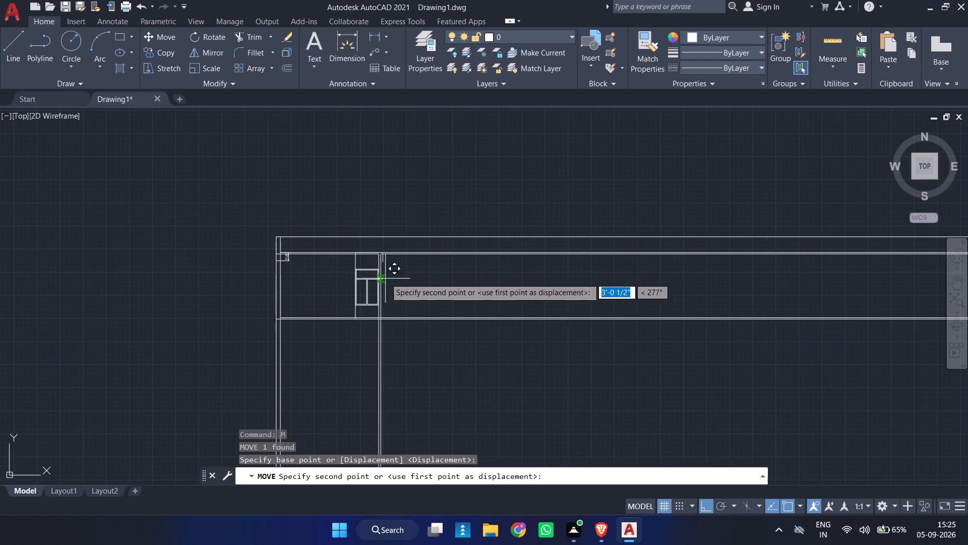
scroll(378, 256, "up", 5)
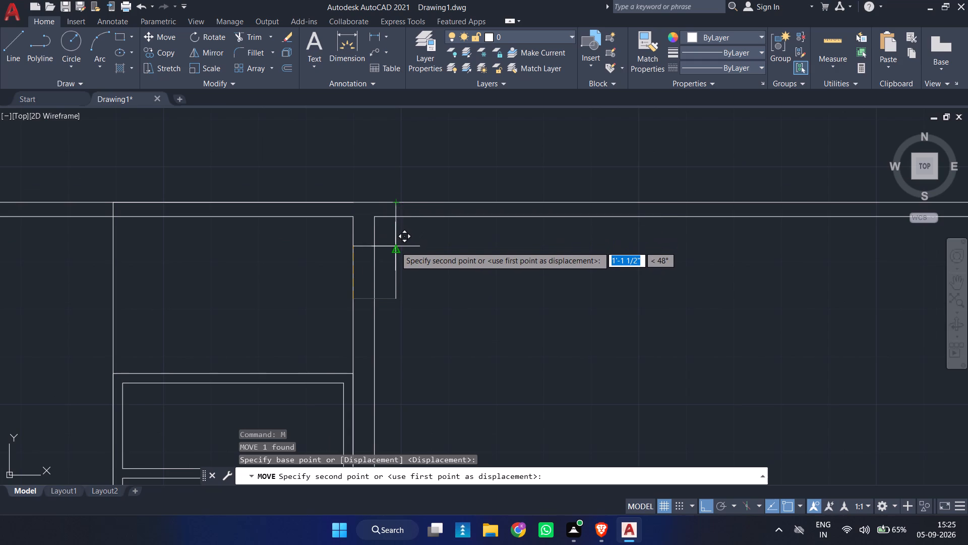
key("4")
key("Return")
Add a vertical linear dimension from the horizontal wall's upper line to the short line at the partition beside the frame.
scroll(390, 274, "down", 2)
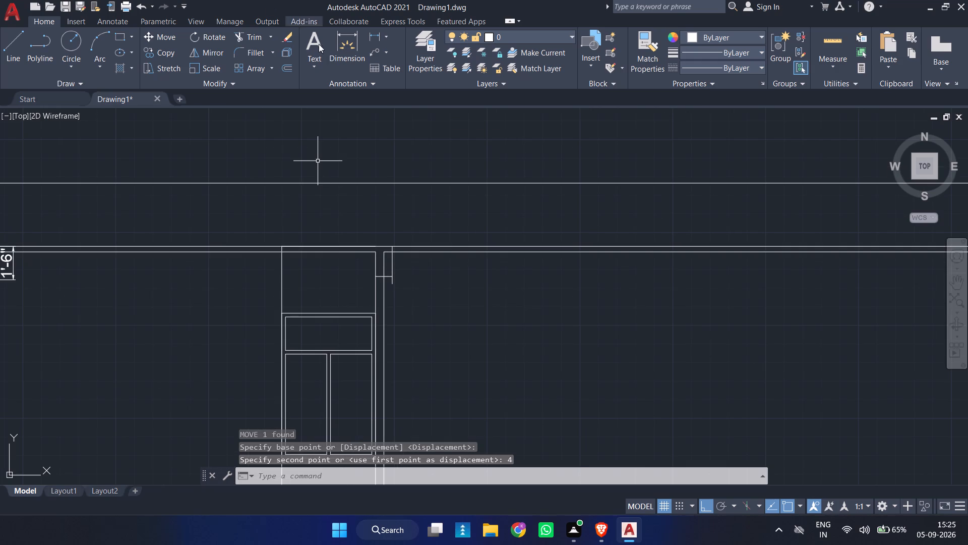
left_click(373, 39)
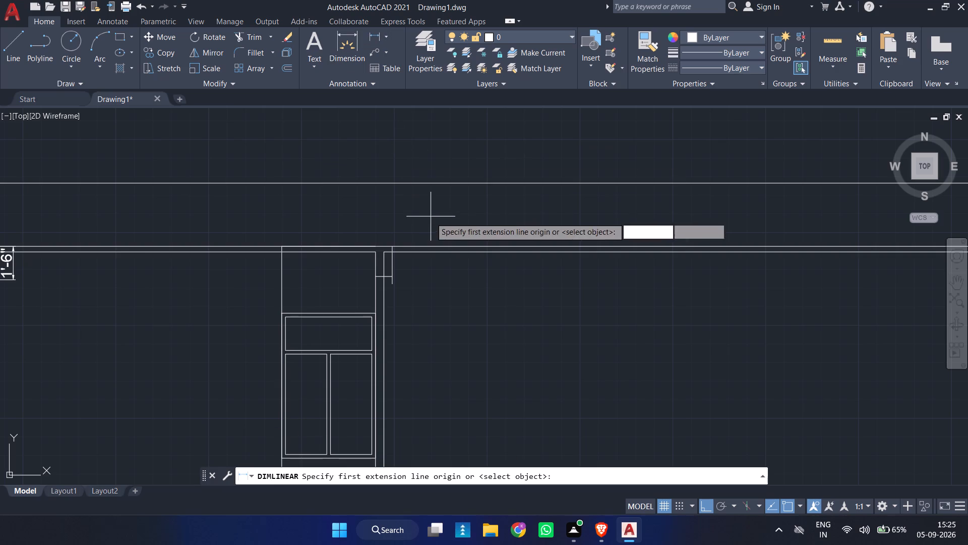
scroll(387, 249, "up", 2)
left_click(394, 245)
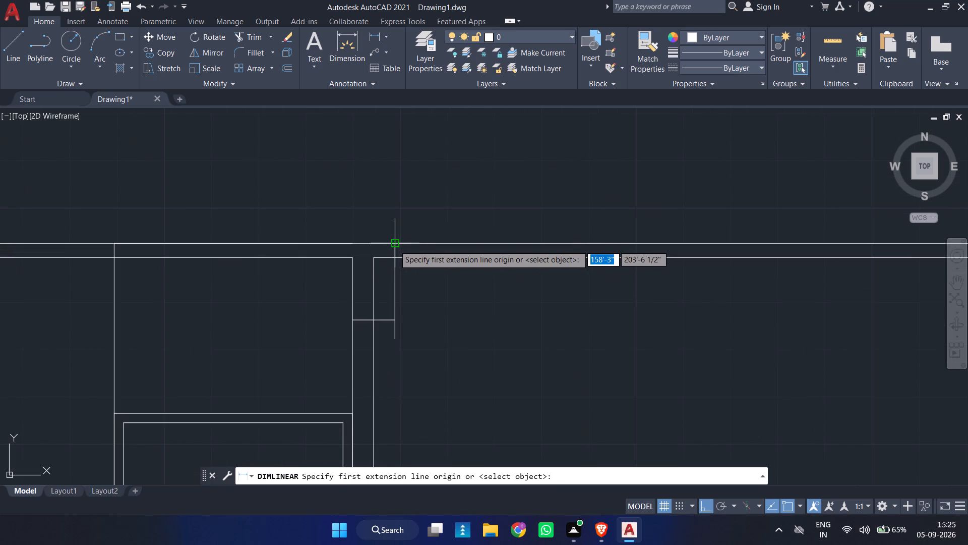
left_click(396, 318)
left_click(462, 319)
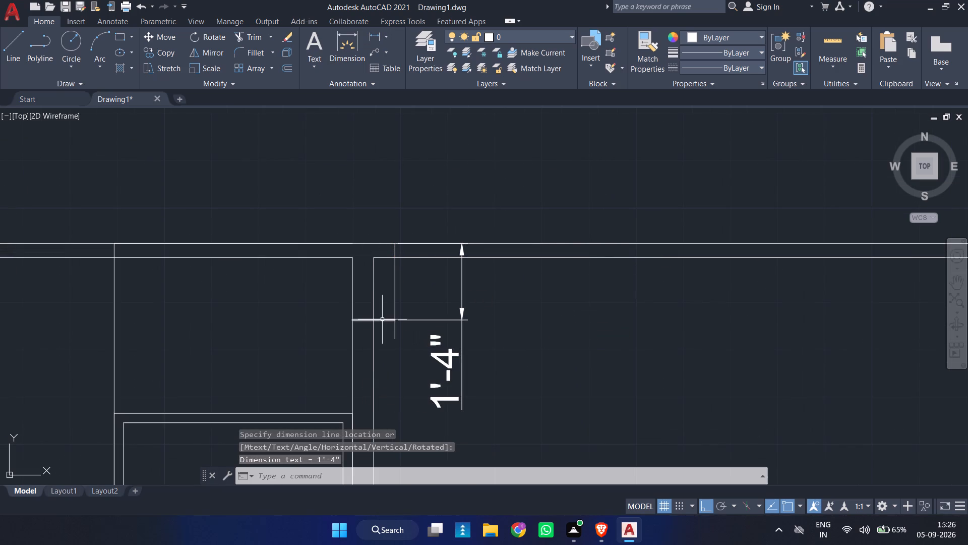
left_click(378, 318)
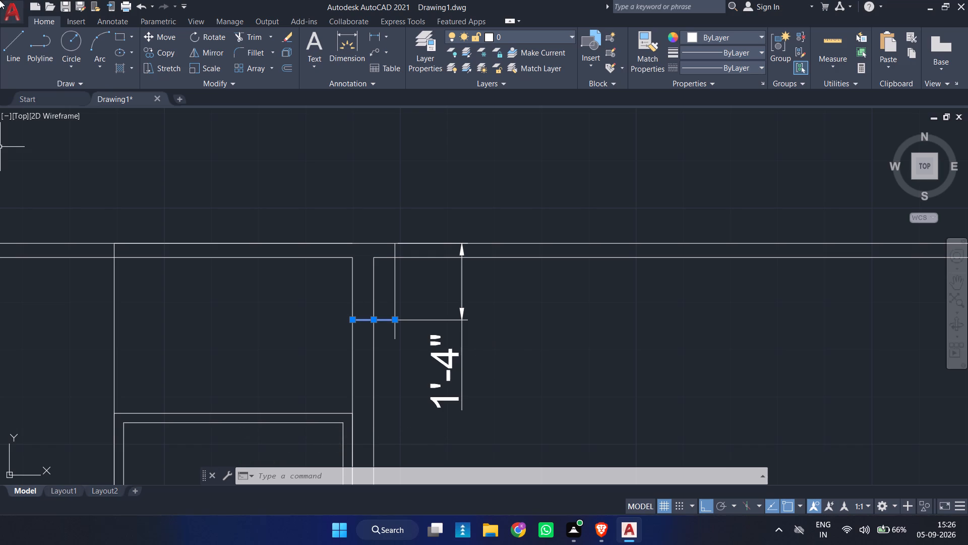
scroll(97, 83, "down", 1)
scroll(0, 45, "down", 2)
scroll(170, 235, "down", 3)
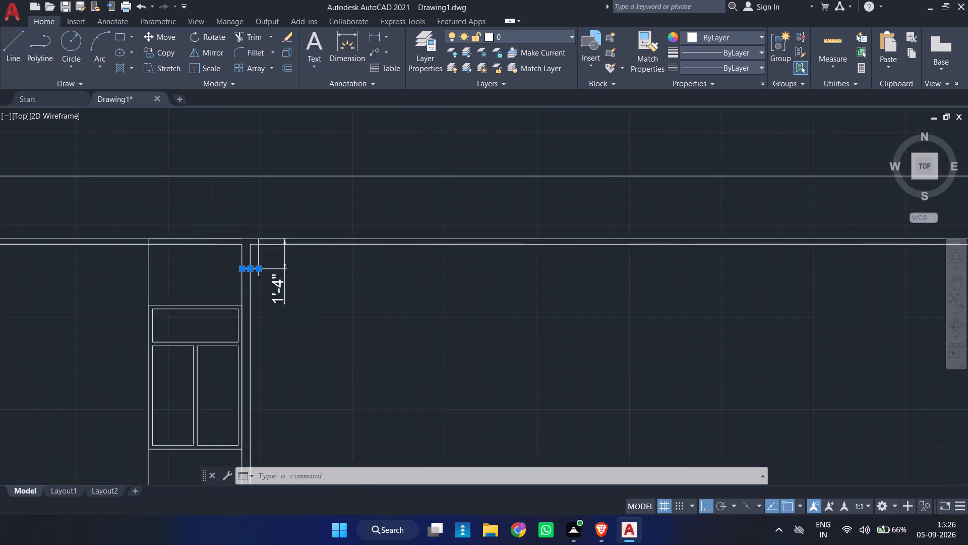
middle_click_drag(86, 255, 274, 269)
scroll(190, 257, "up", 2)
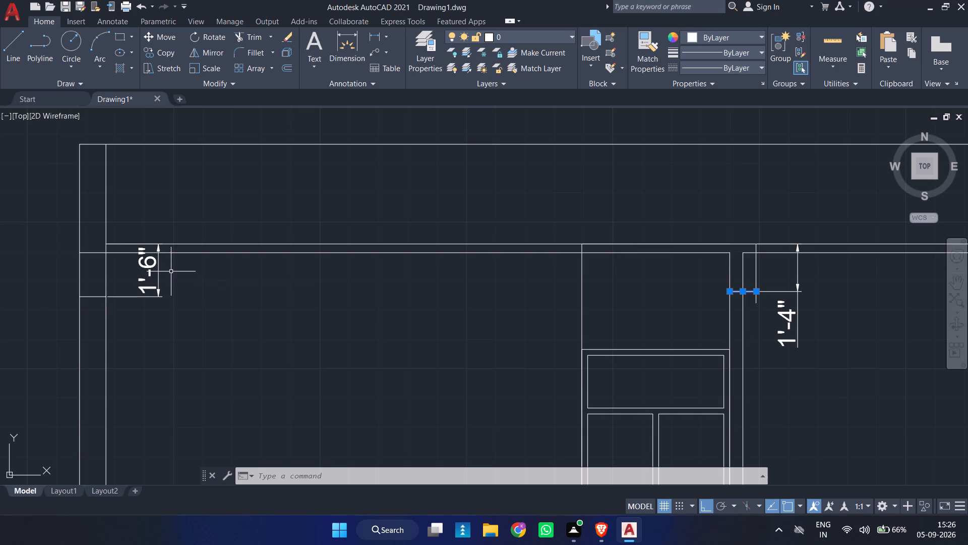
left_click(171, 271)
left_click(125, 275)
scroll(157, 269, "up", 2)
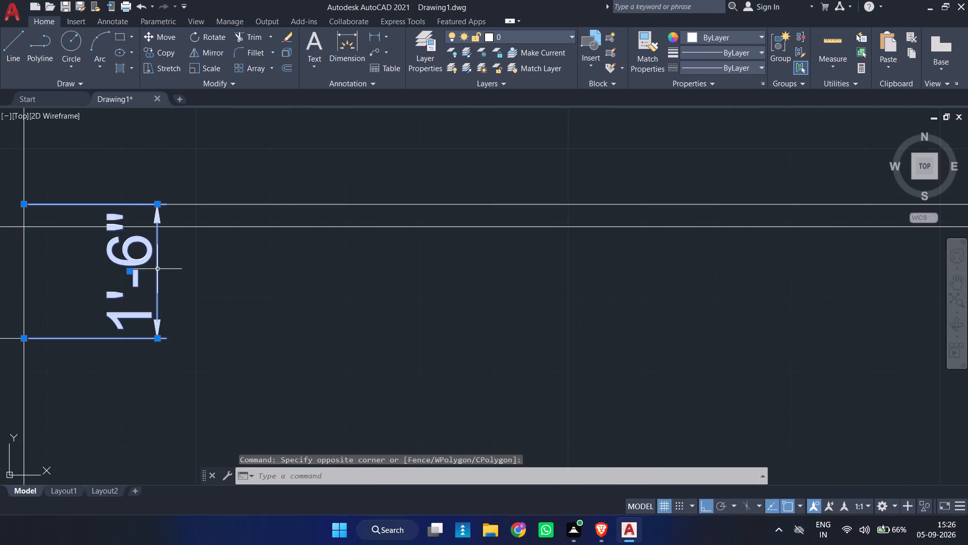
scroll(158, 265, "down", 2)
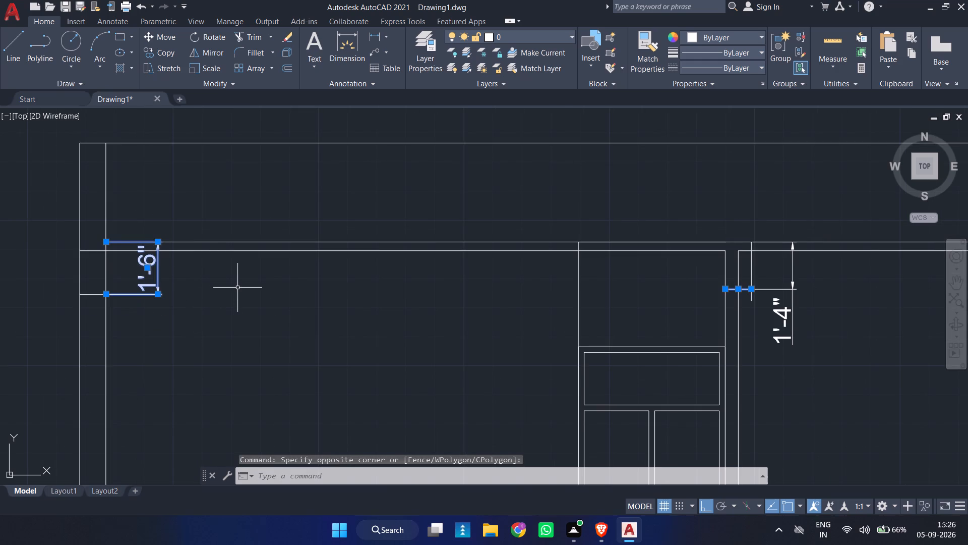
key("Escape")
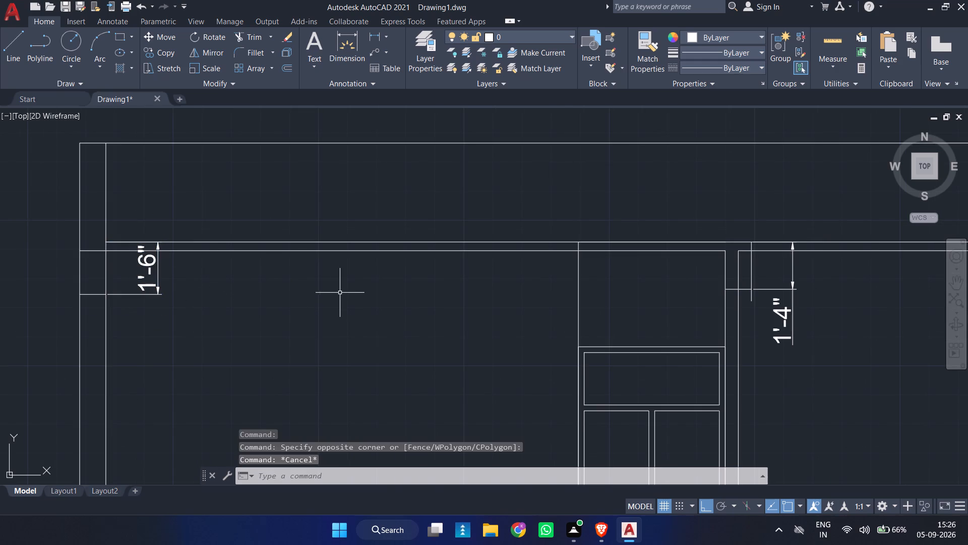
Undo the partition line's dimension, move and join, along with the recent moves and dimensions of the left wall's short line.
key("ctrl+z")
key("ctrl+z")
key("ctrl+z")
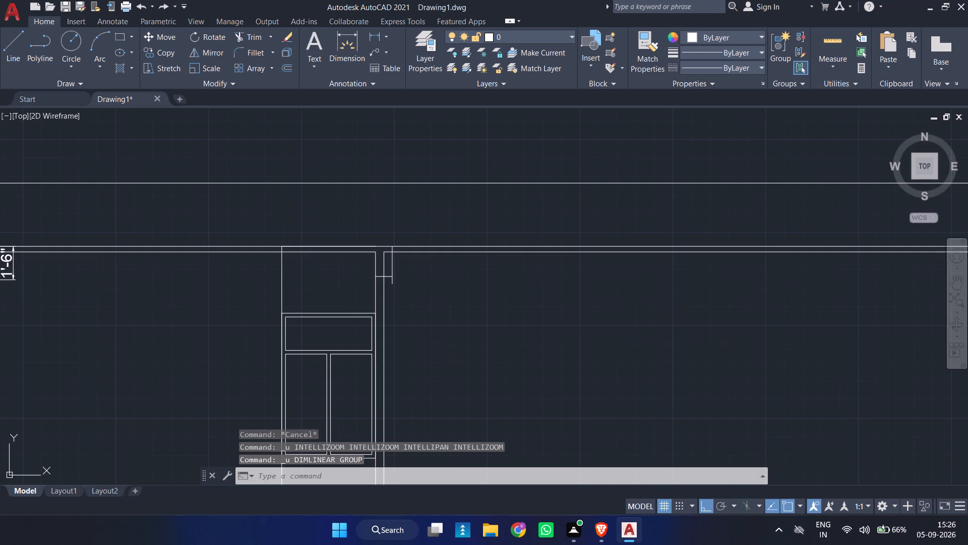
key("ctrl+z")
key("ctrl+z")
key("ctrl+z")
key("ctrl+z")
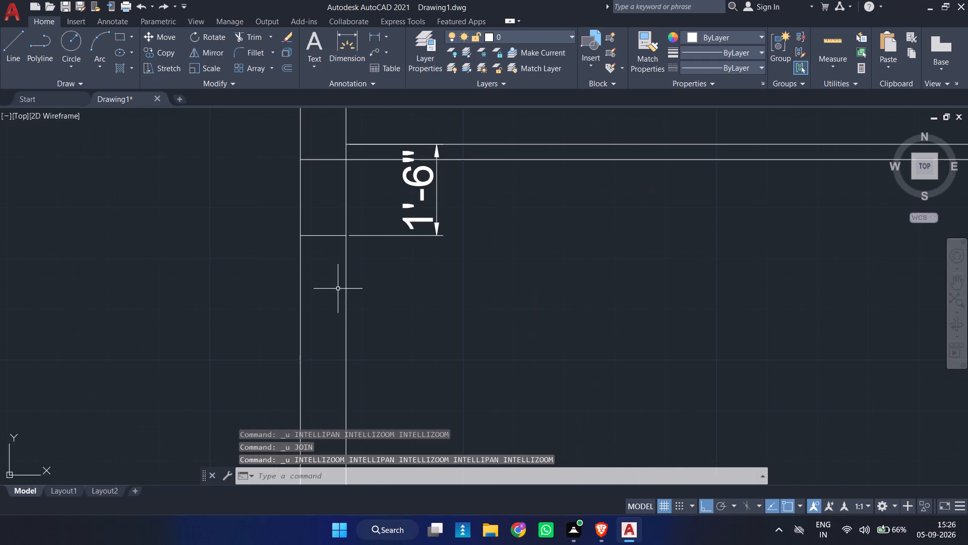
key("ctrl+z")
key("ctrl+z")
key("ctrl+z")
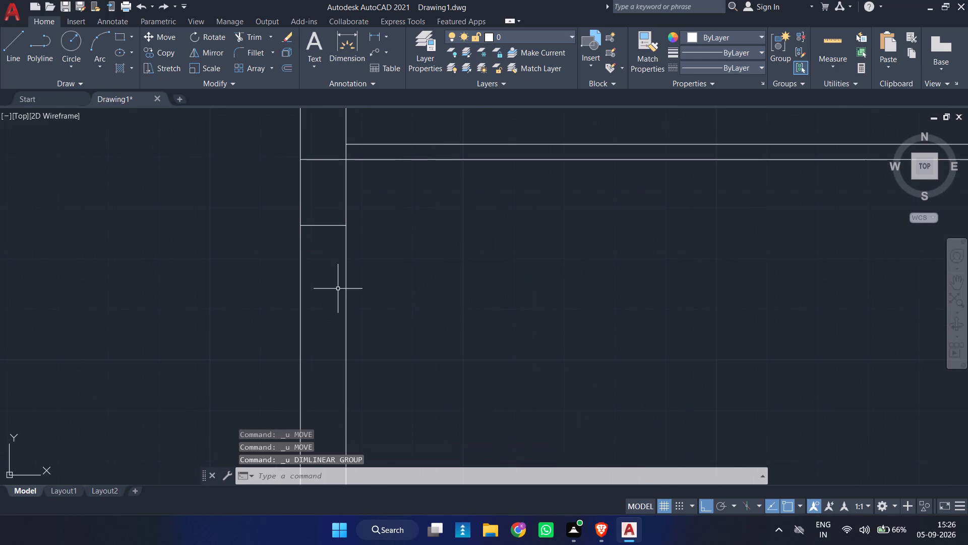
key("ctrl+z")
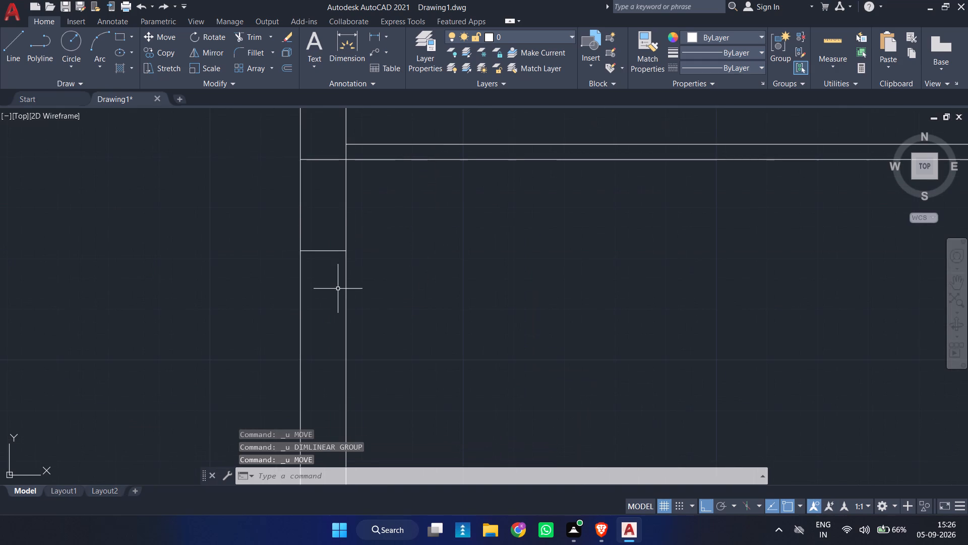
key("ctrl+z")
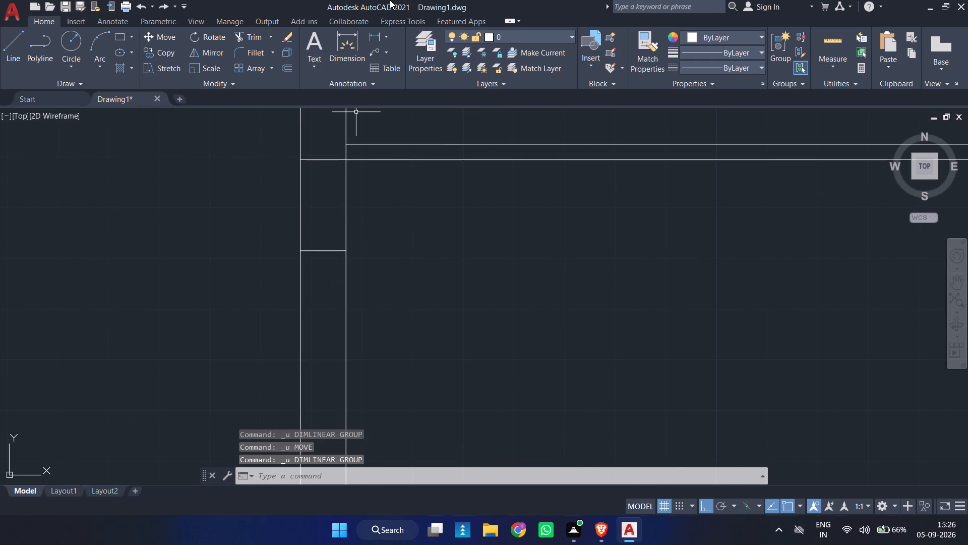
Check the vertical distance from the horizontal wall's lower line to the short line in the left wall.
left_click(377, 42)
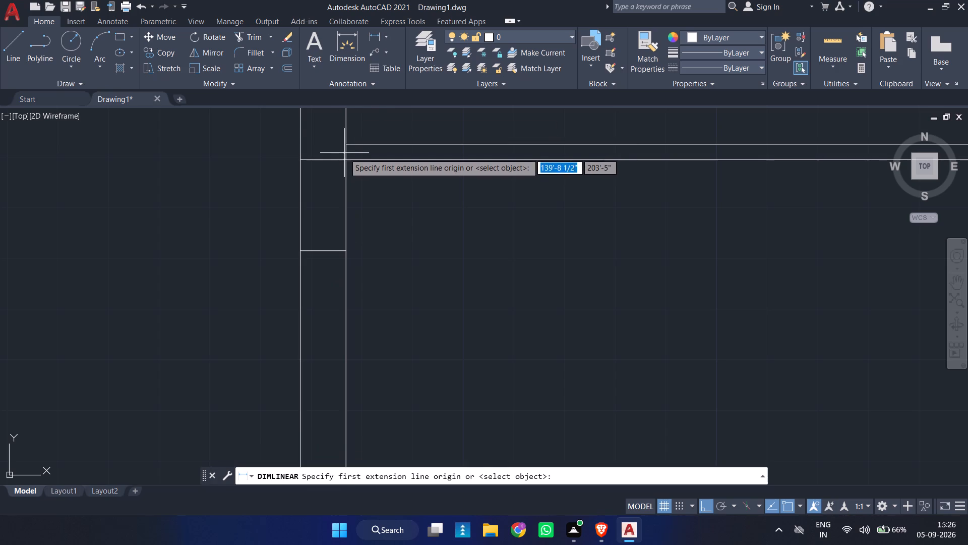
left_click(345, 157)
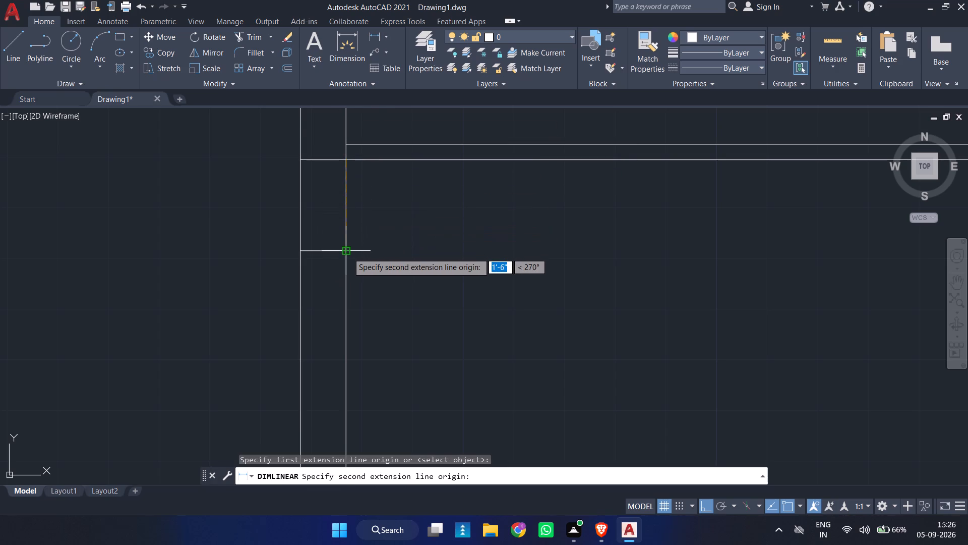
key("Escape")
Add a vertical linear dimension from the horizontal wall's lower line to the short horizontal line at the partition beside the frame.
middle_click_drag(553, 246, 196, 165)
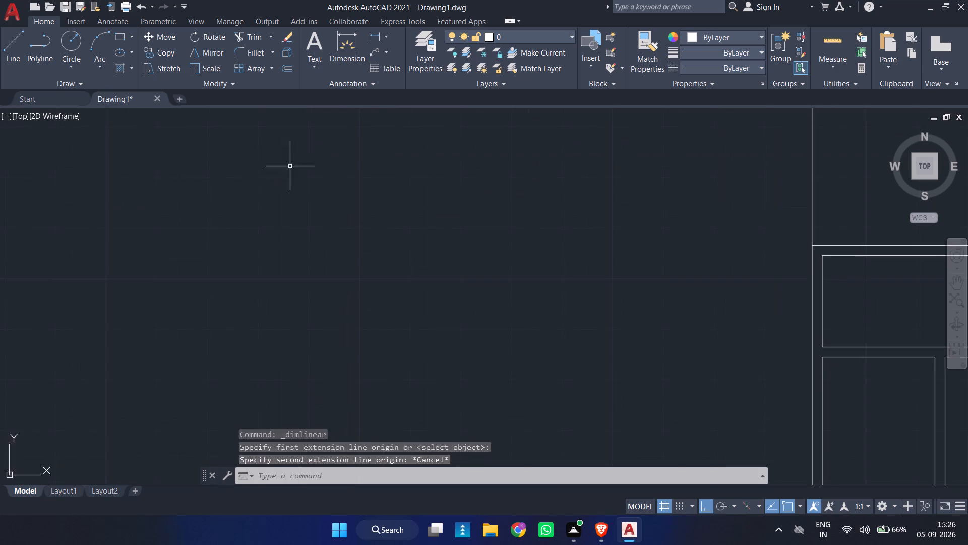
scroll(338, 176, "down", 2)
middle_click_drag(445, 203, 276, 272)
scroll(481, 247, "up", 2)
key("space")
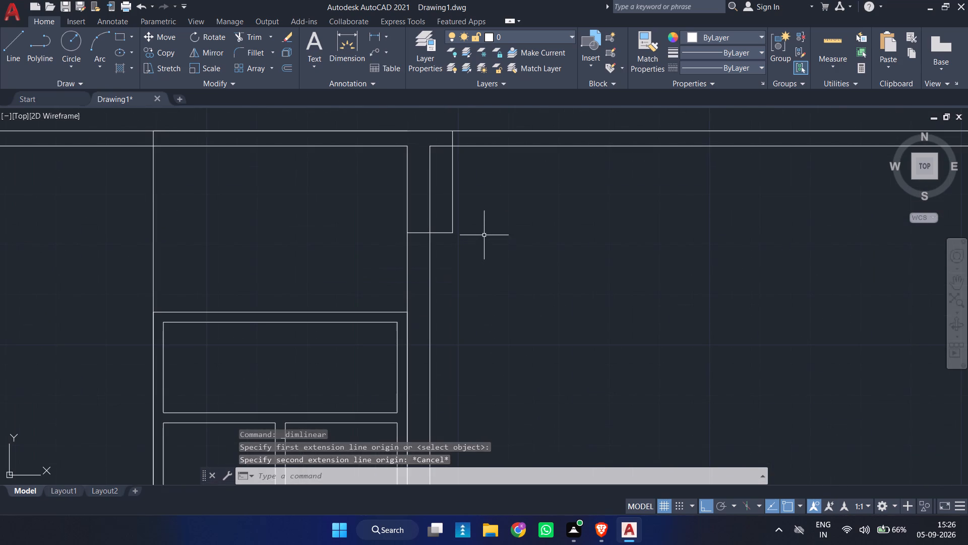
left_click(431, 147)
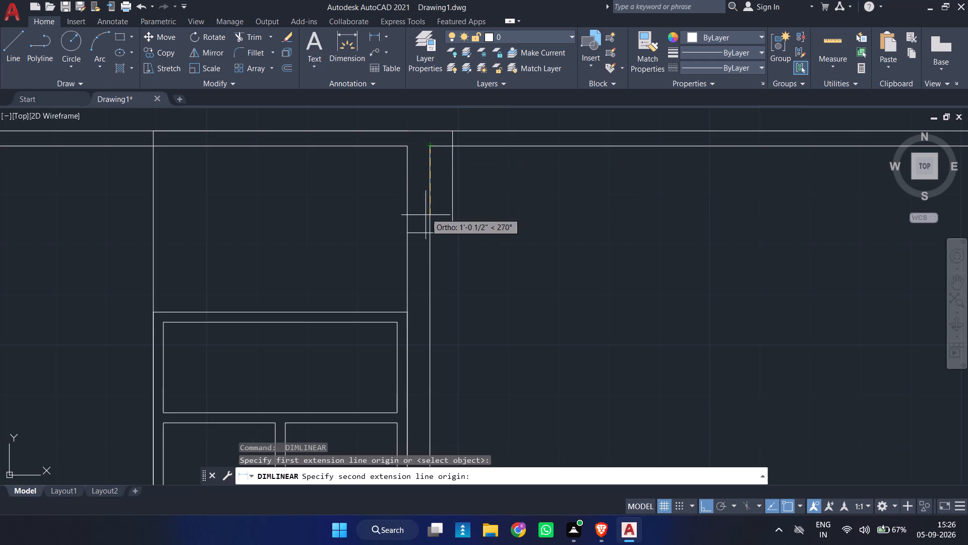
left_click(431, 233)
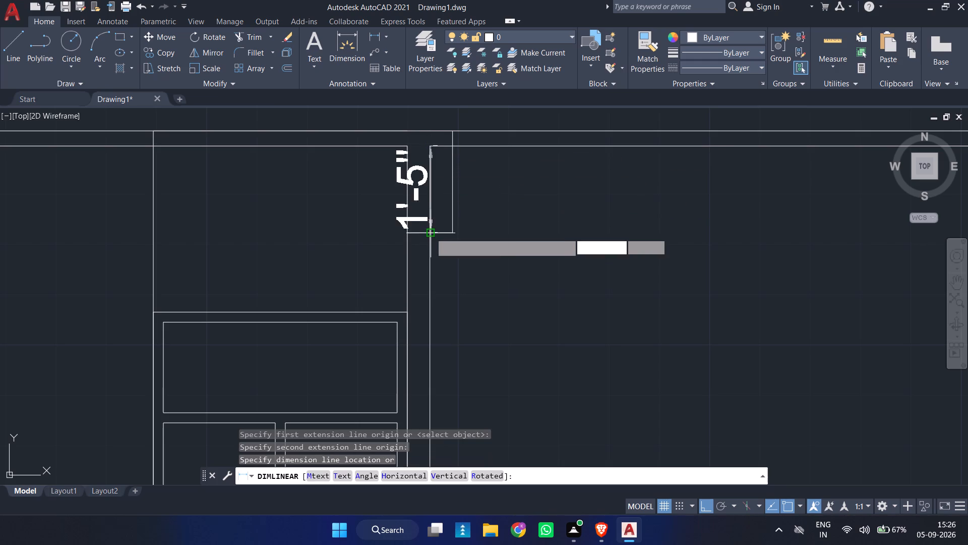
left_click(523, 257)
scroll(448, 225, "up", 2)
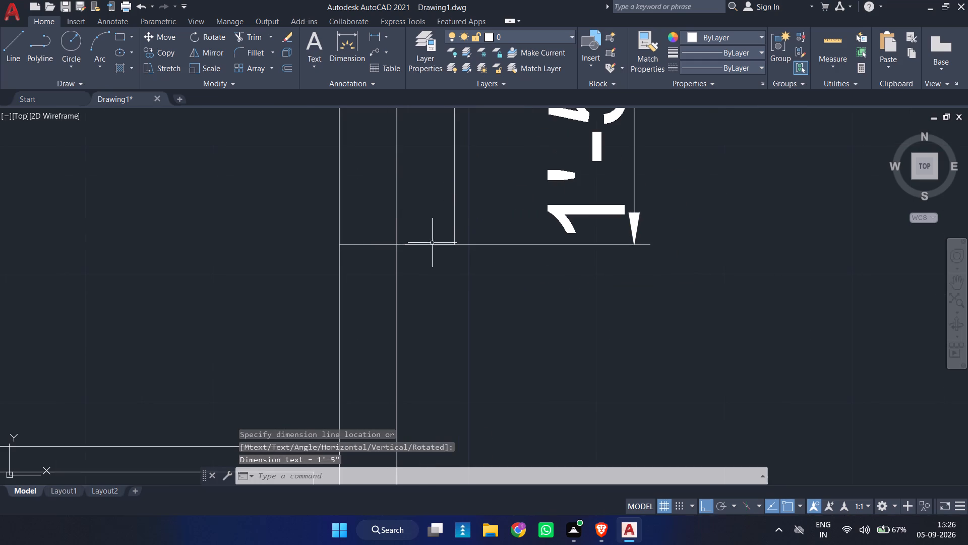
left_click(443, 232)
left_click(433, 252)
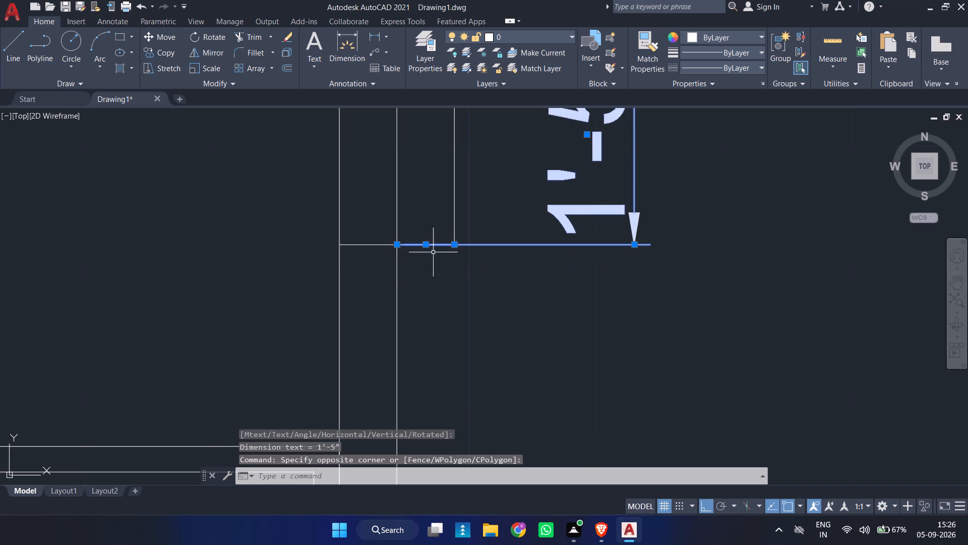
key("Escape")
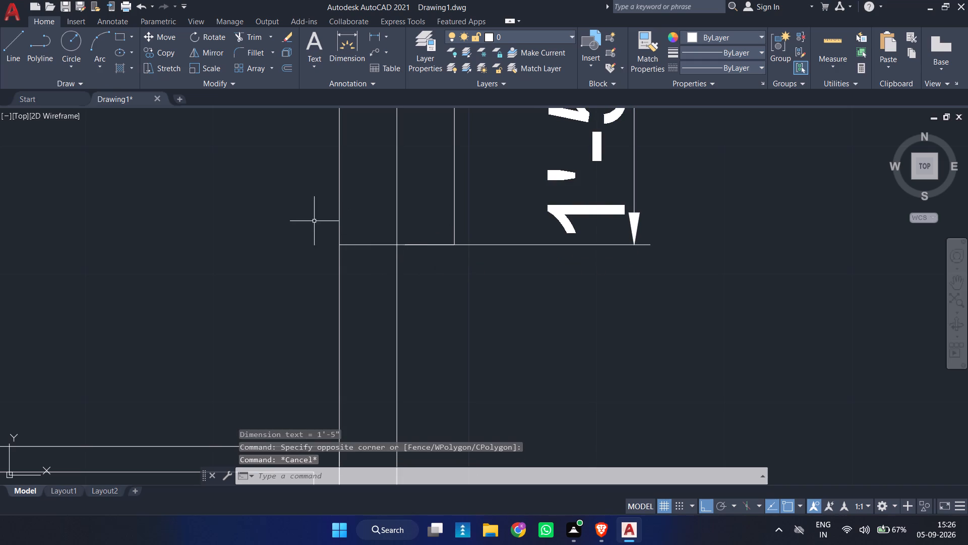
Join the overlapping short horizontal lines at the partition beside the frame into one line.
left_click(315, 221)
left_click(483, 263)
key("j")
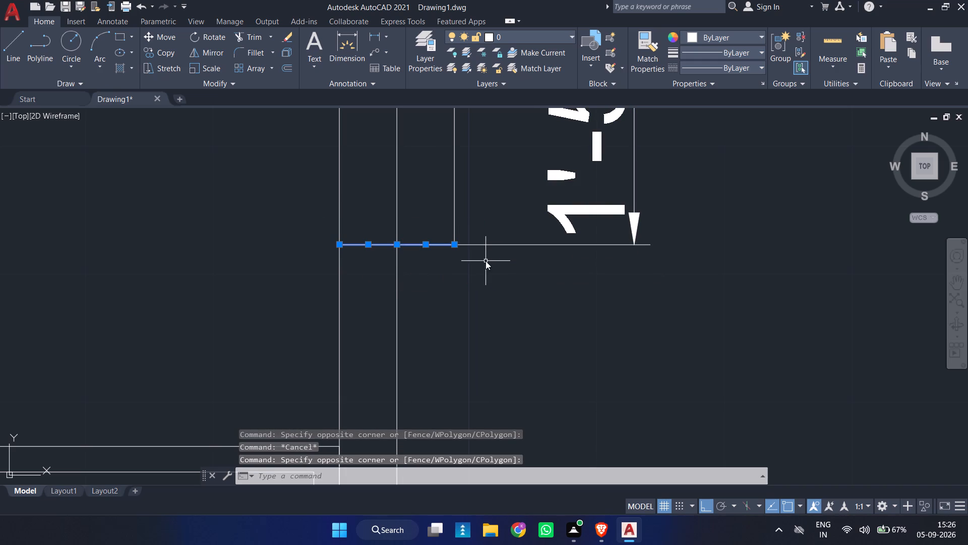
key("Return")
left_click(425, 244)
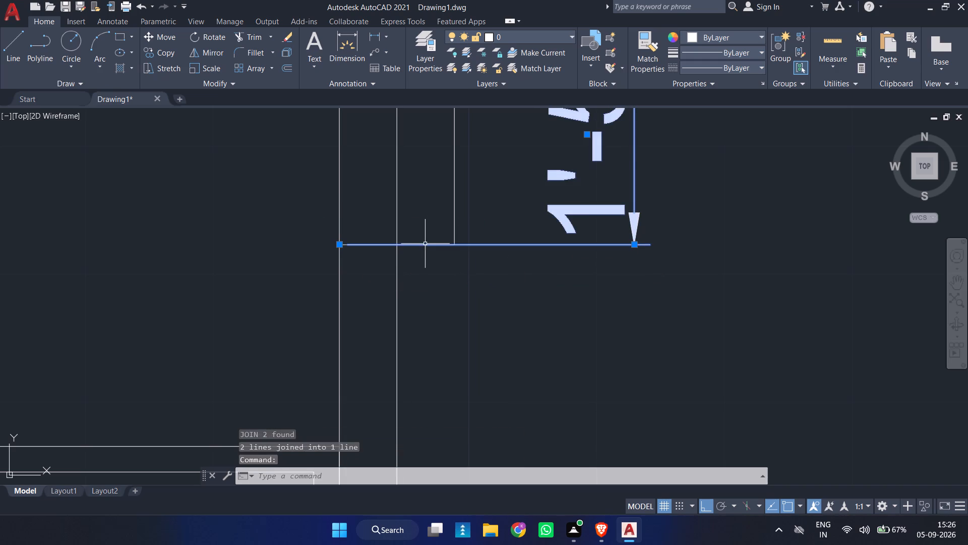
scroll(442, 242, "up", 2)
key("Escape")
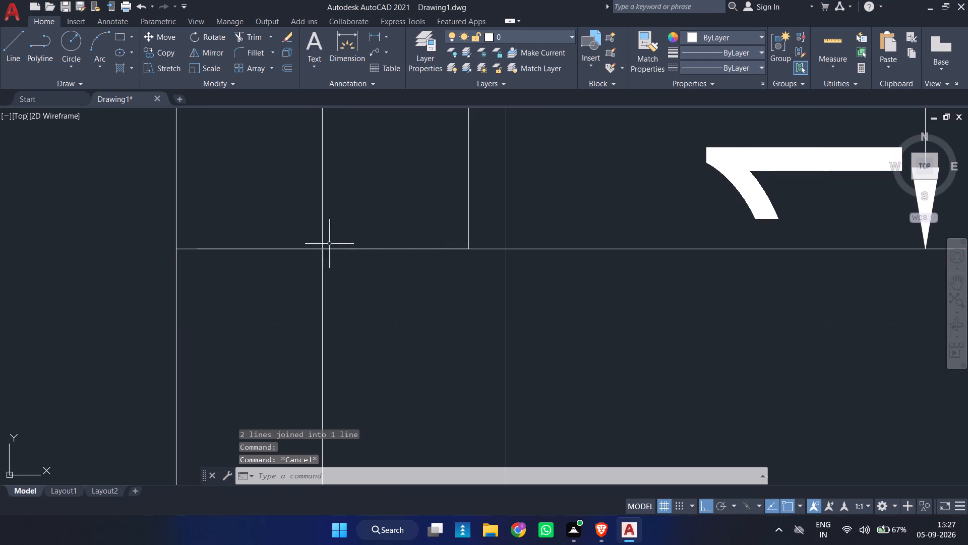
Delete the vertical dimension of the short horizontal line at the partition beside the frame.
left_click(295, 250)
scroll(343, 226, "down", 2)
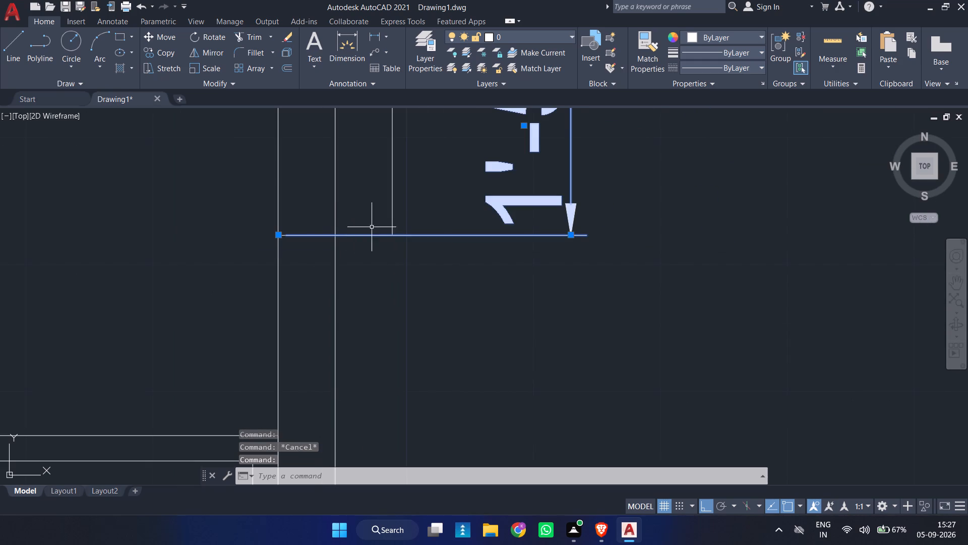
scroll(474, 235, "down", 2)
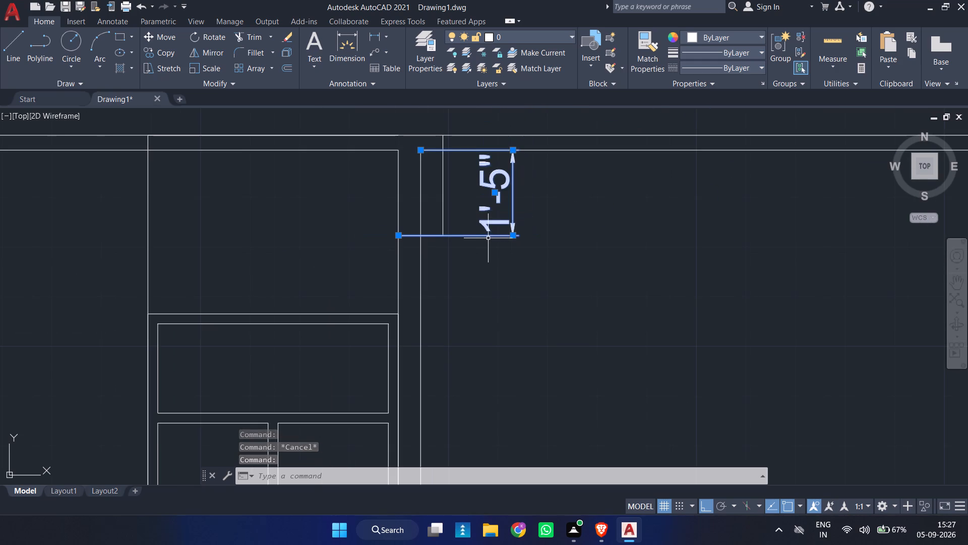
key("Delete")
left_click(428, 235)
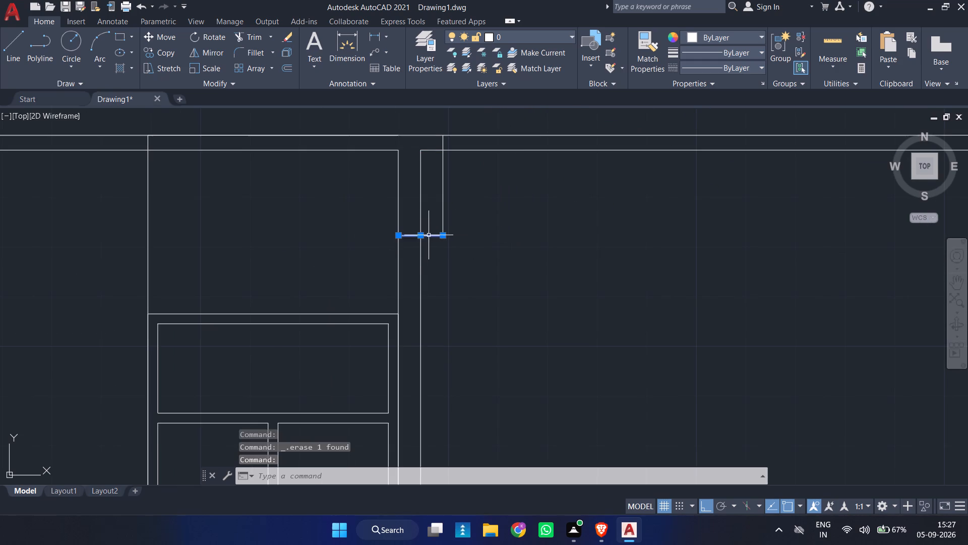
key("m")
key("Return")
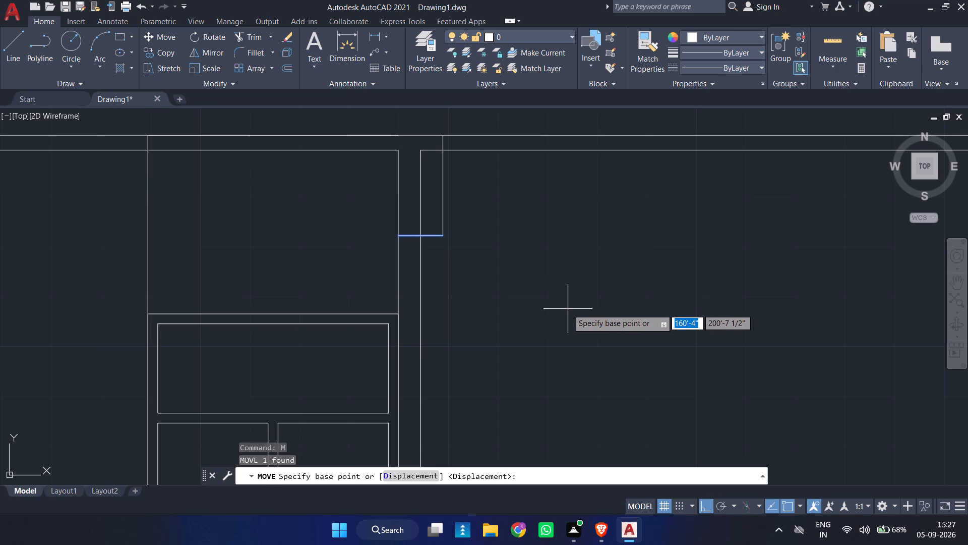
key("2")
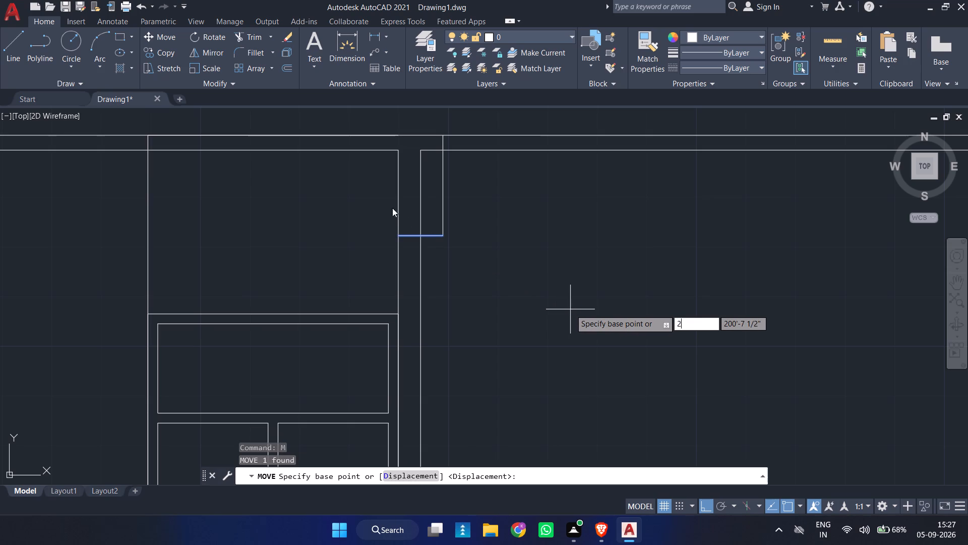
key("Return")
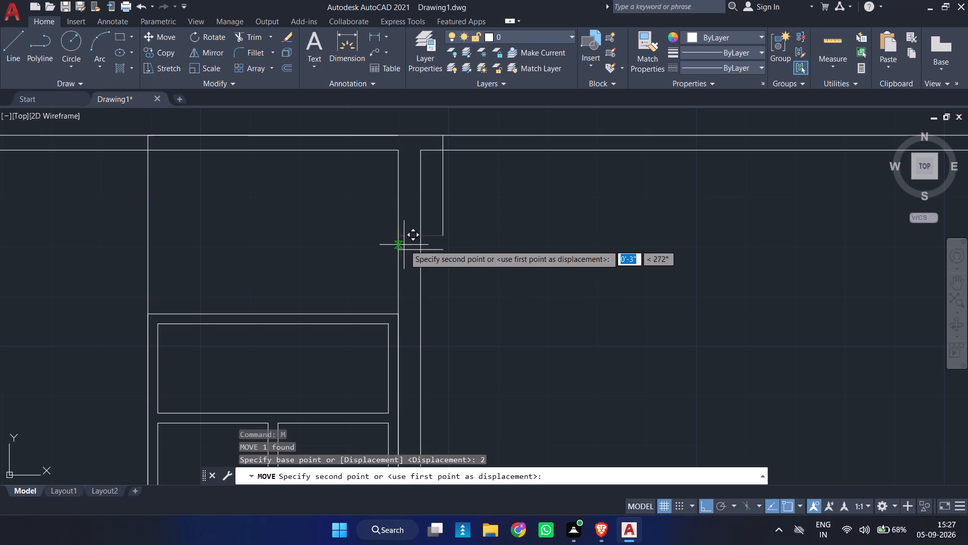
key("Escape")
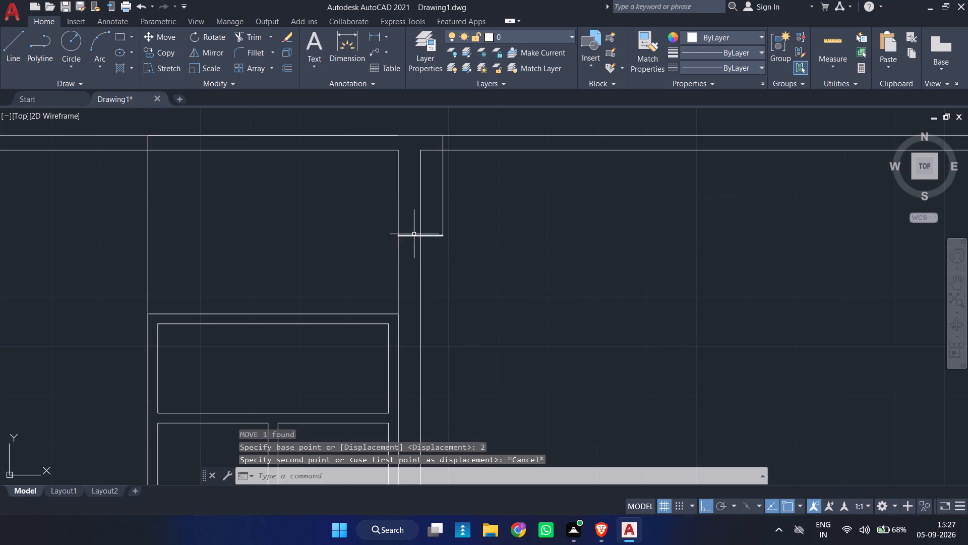
Move the joined short horizontal line at the partition 2 inches straight down, away from the horizontal wall.
left_click(414, 234)
right_click(411, 234)
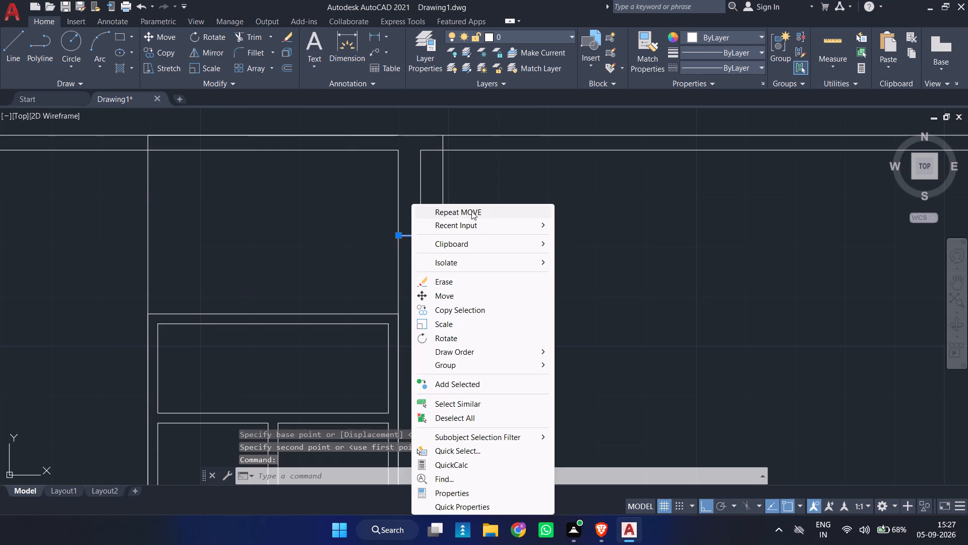
left_click(472, 211)
left_click(401, 238)
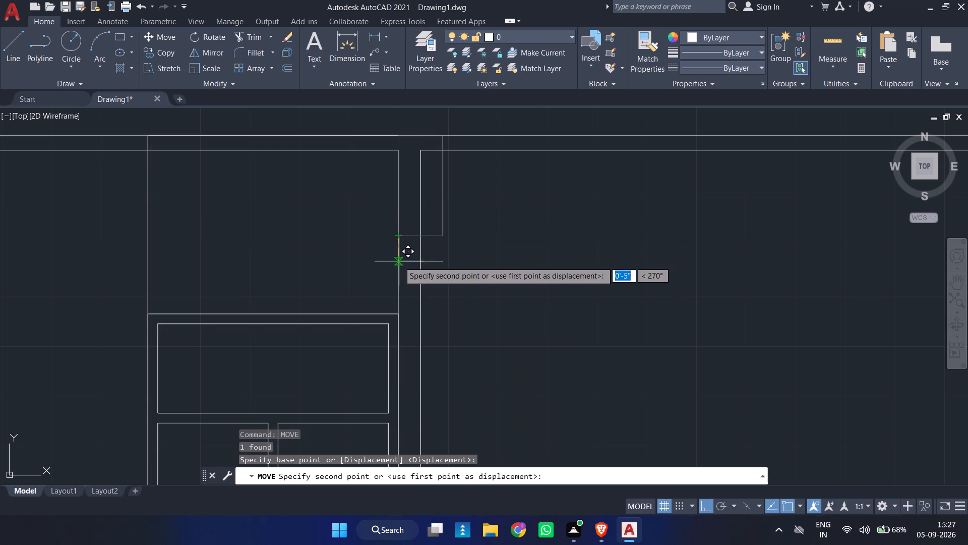
key("2")
key("Return")
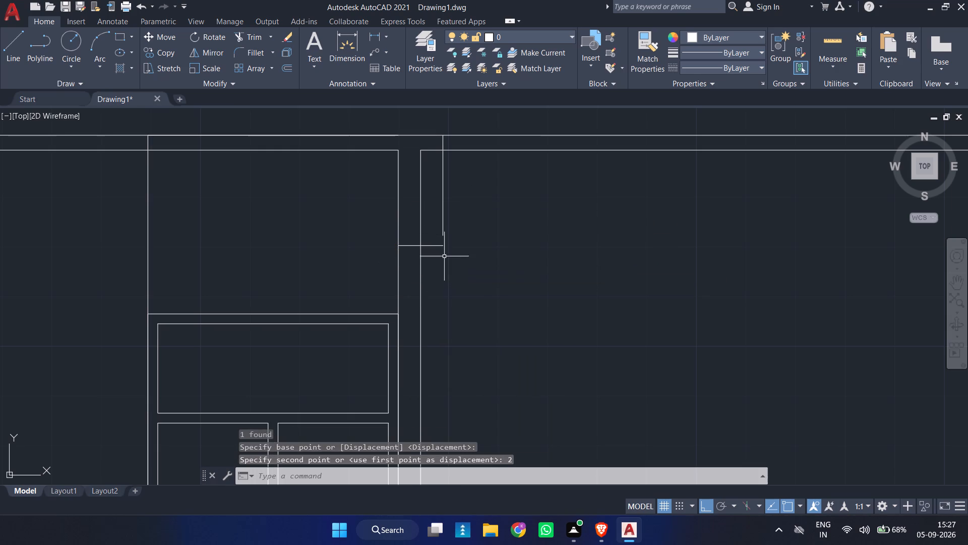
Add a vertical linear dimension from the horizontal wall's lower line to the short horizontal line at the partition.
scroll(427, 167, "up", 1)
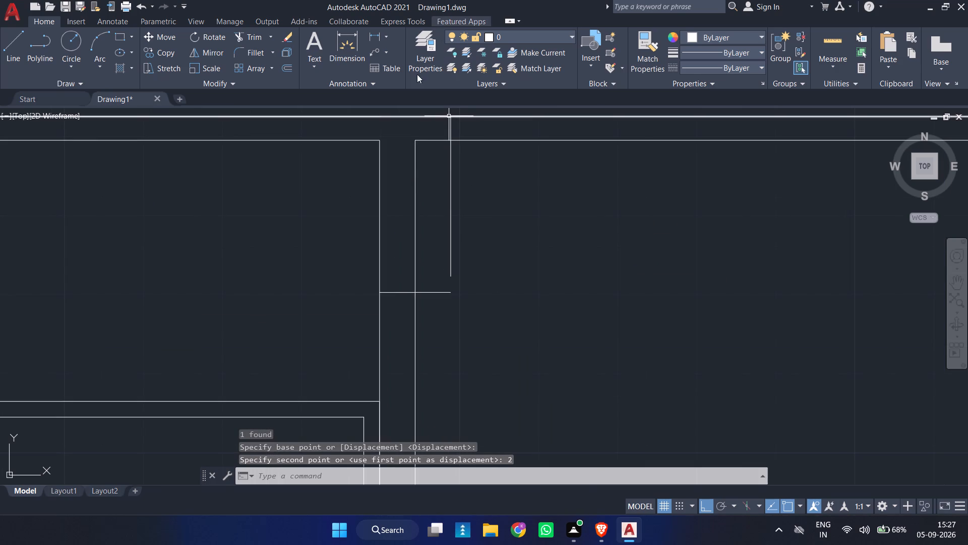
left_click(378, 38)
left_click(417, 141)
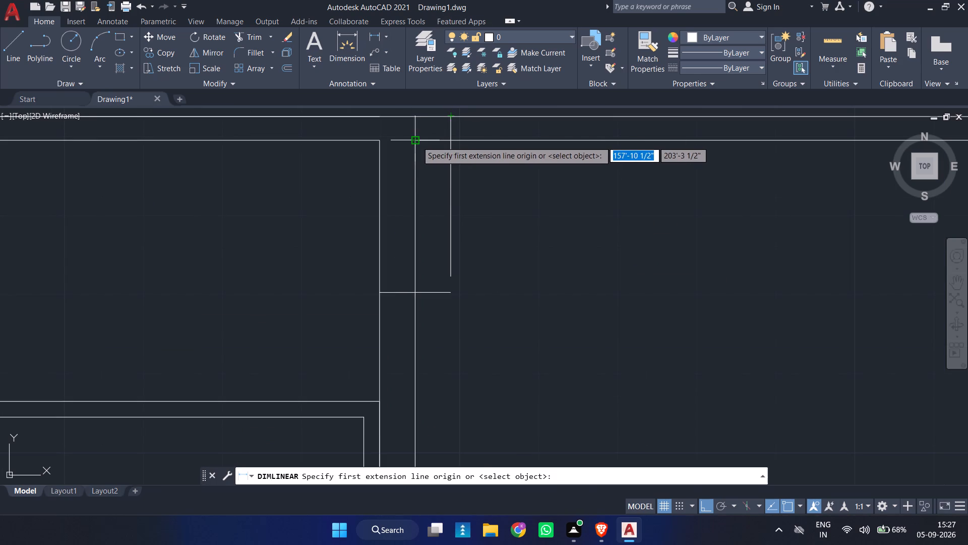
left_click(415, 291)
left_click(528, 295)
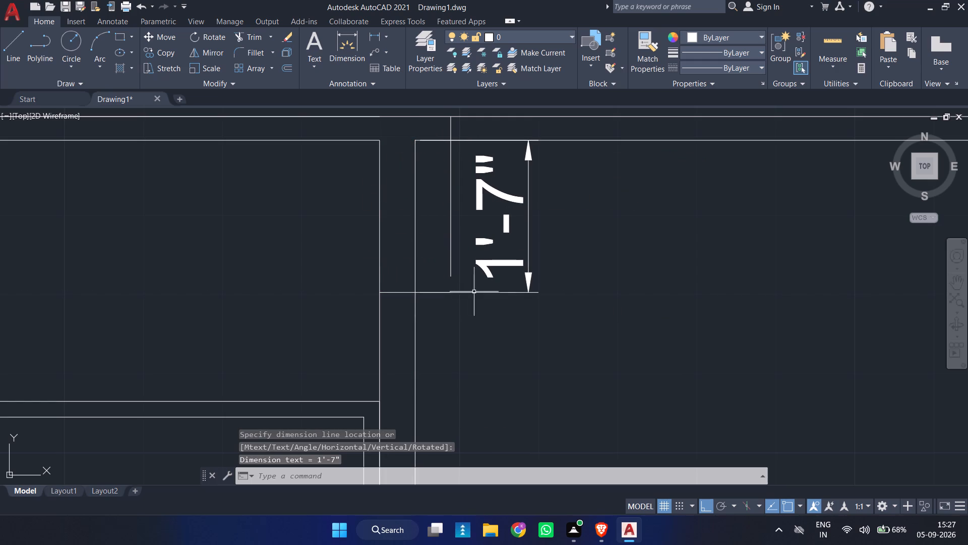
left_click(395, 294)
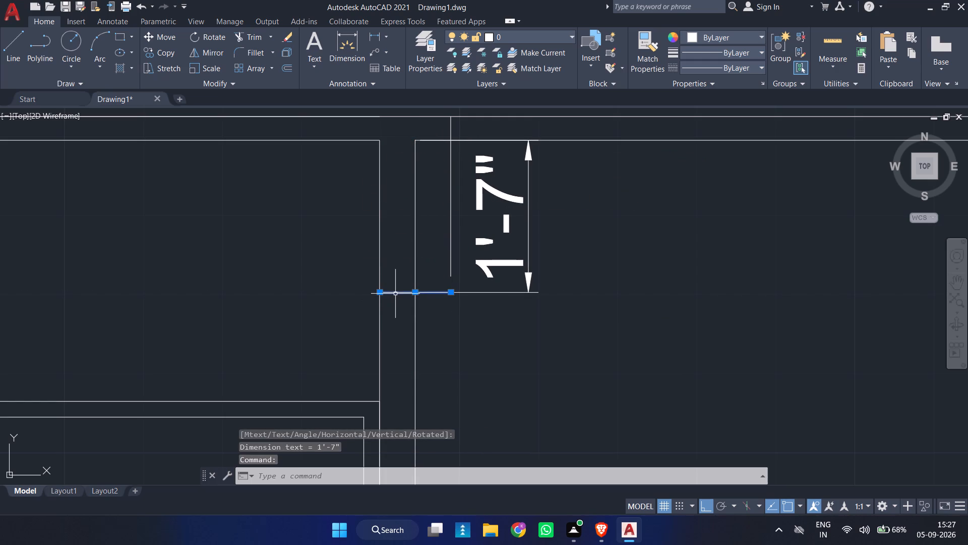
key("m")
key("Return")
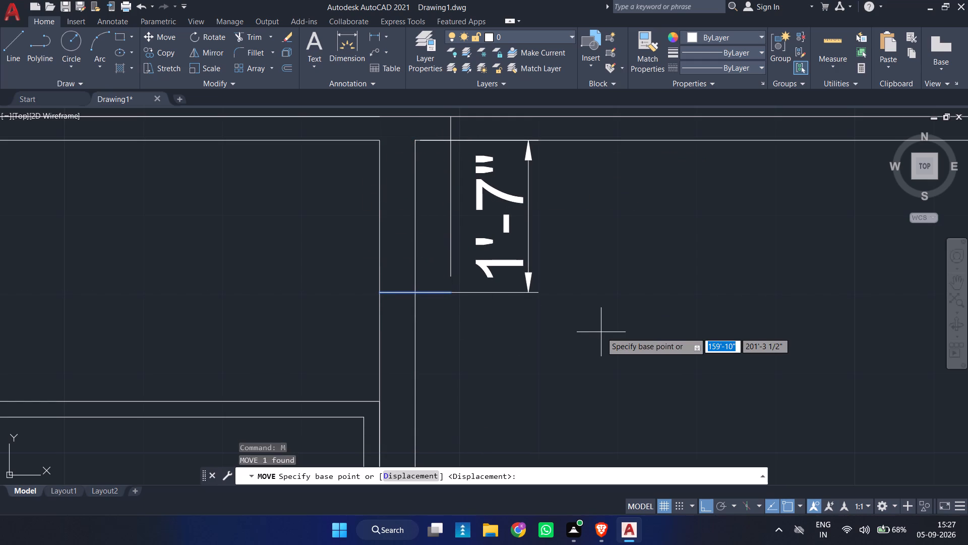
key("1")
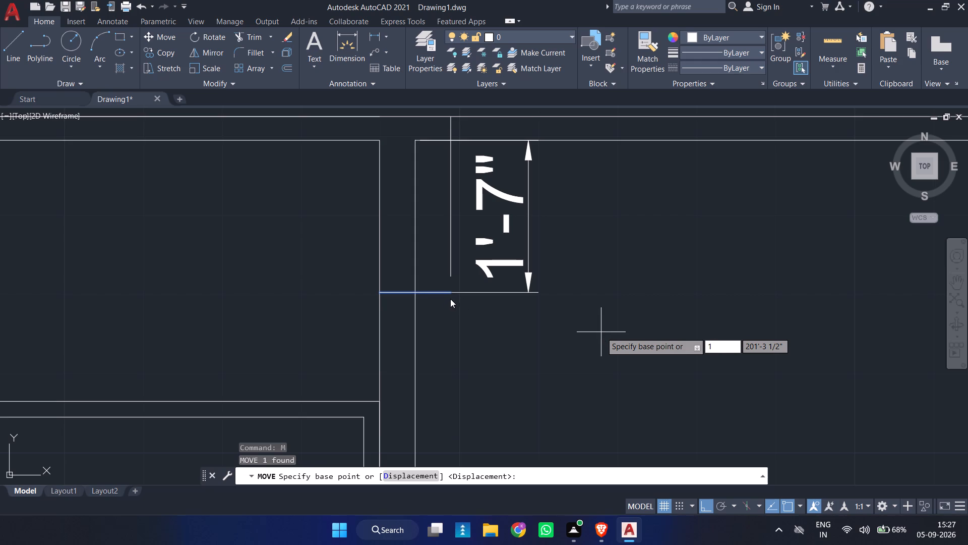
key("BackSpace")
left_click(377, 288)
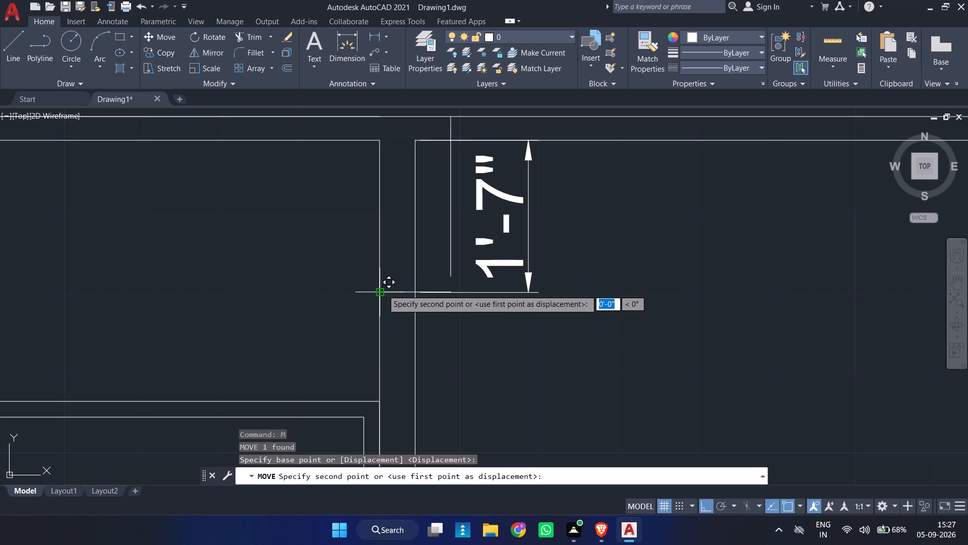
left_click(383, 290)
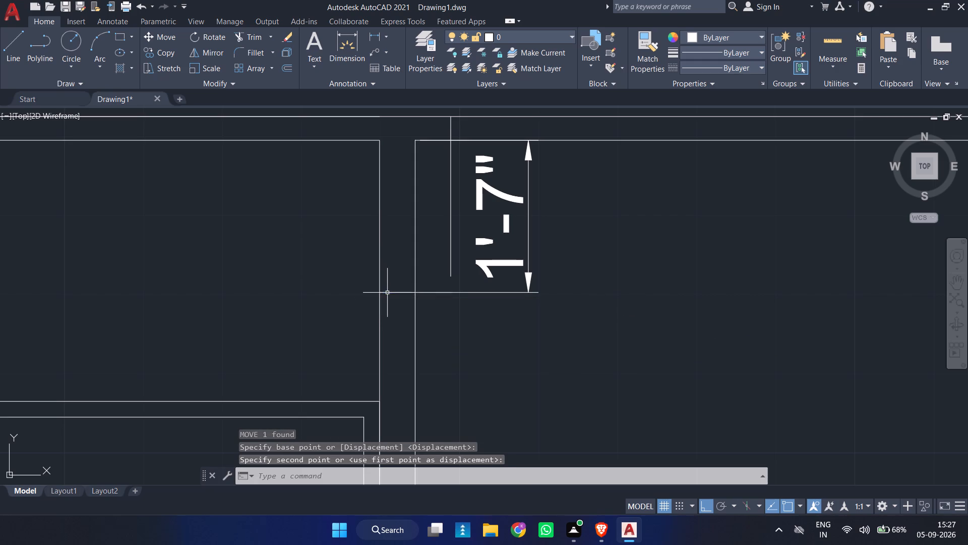
Move the short horizontal line at the partition 1 inch straight up, toward the horizontal wall.
left_click(387, 293)
right_click(386, 291)
left_click(426, 213)
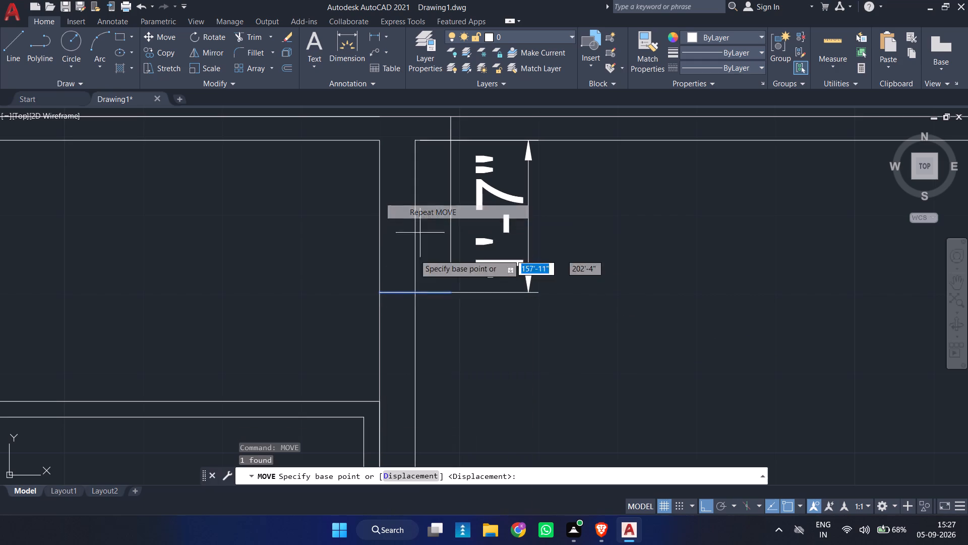
left_click(382, 294)
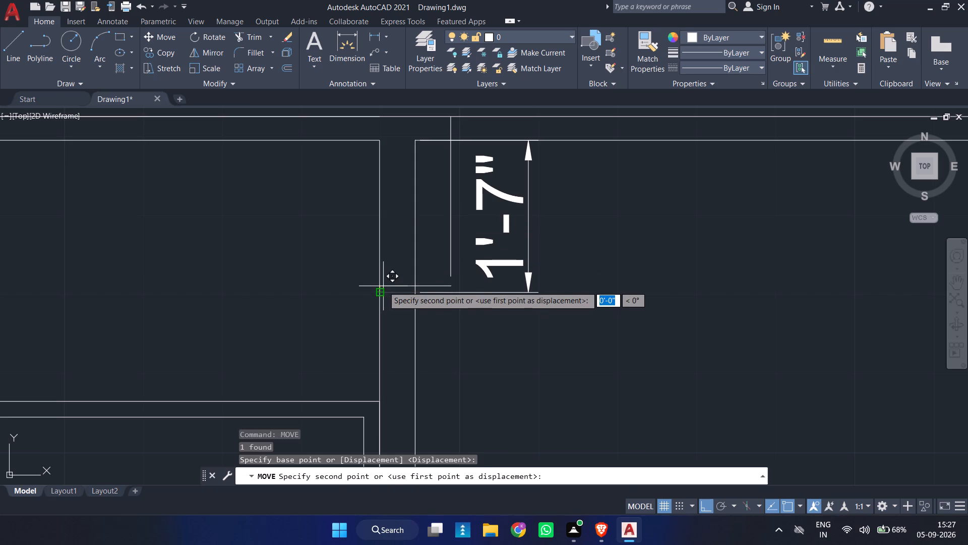
key("1")
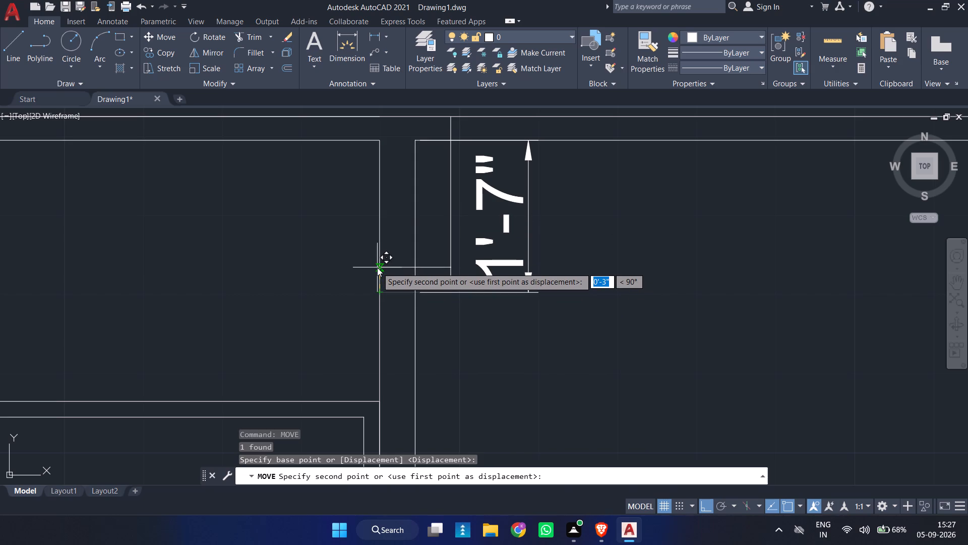
key("Return")
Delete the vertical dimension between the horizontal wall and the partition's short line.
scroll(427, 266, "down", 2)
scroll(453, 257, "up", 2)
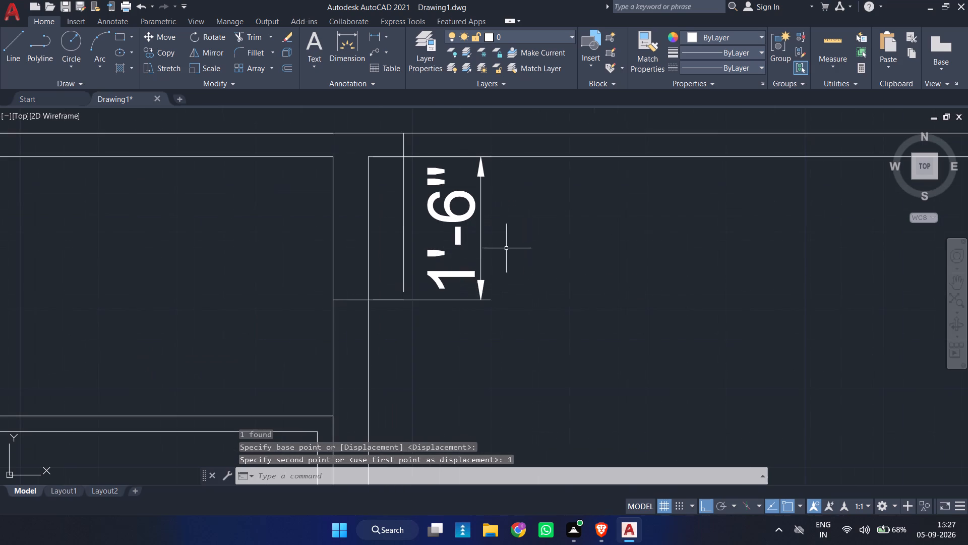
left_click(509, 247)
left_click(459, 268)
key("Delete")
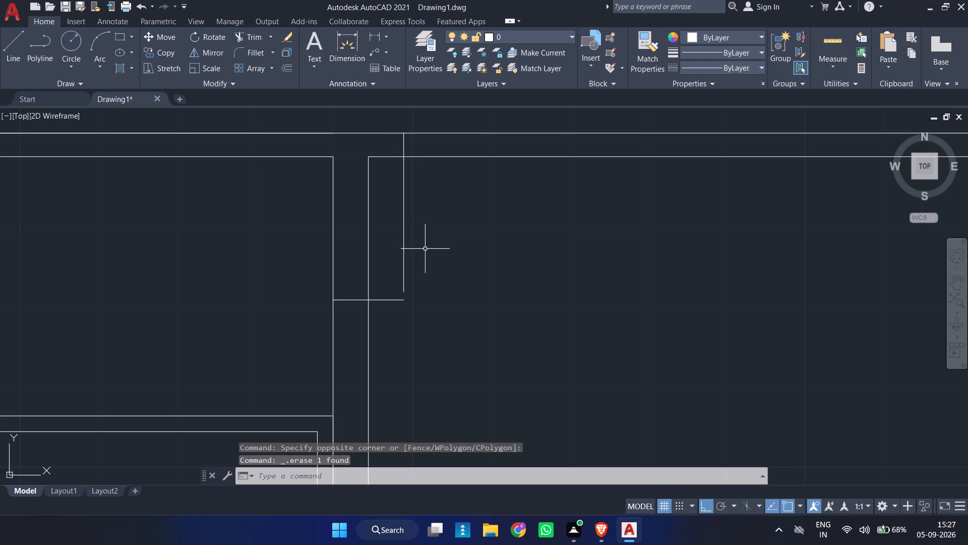
Extend the short vertical line beside the partition to the short horizontal line and trim the wall and partition lines inside the junction.
type("tr")
key("Return")
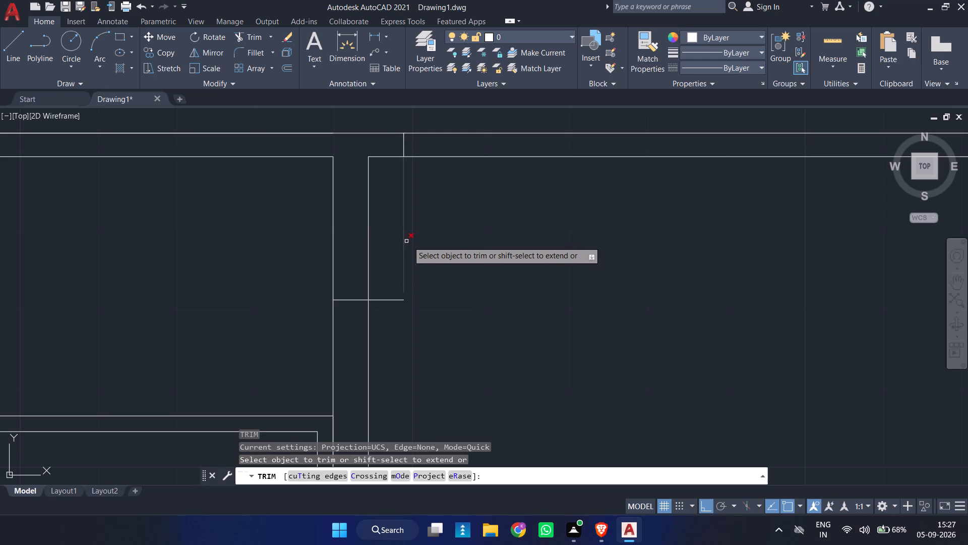
left_click(404, 246, "shift")
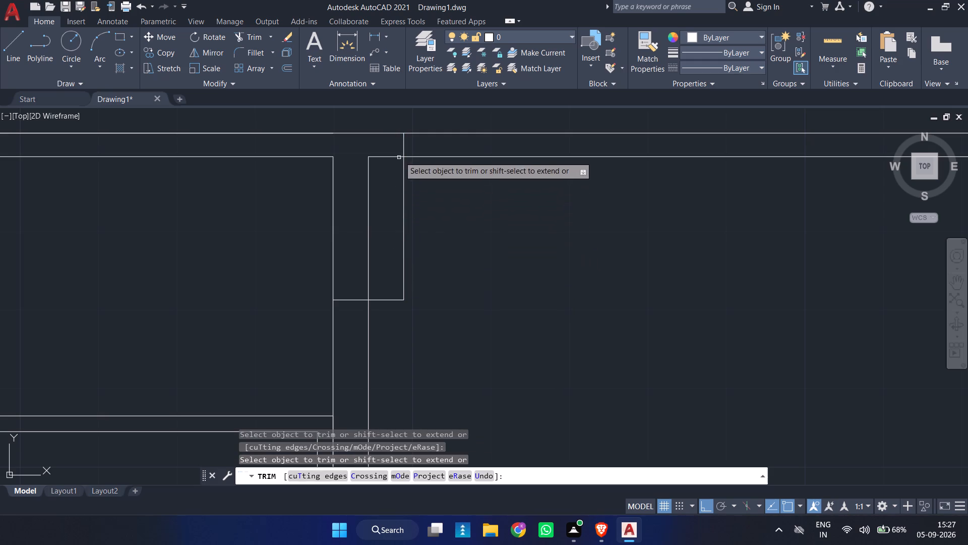
left_click_drag(412, 149, 360, 211)
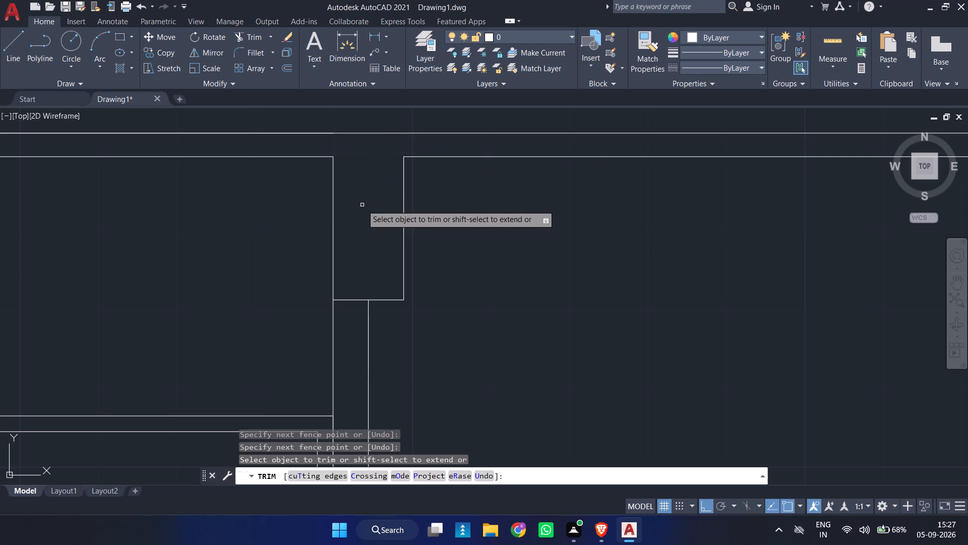
Trim the part of the frame's outer vertical line that crosses the horizontal wall, and end the Trim command.
scroll(366, 209, "down", 3)
middle_click_drag(229, 208, 328, 238)
scroll(340, 228, "up", 2)
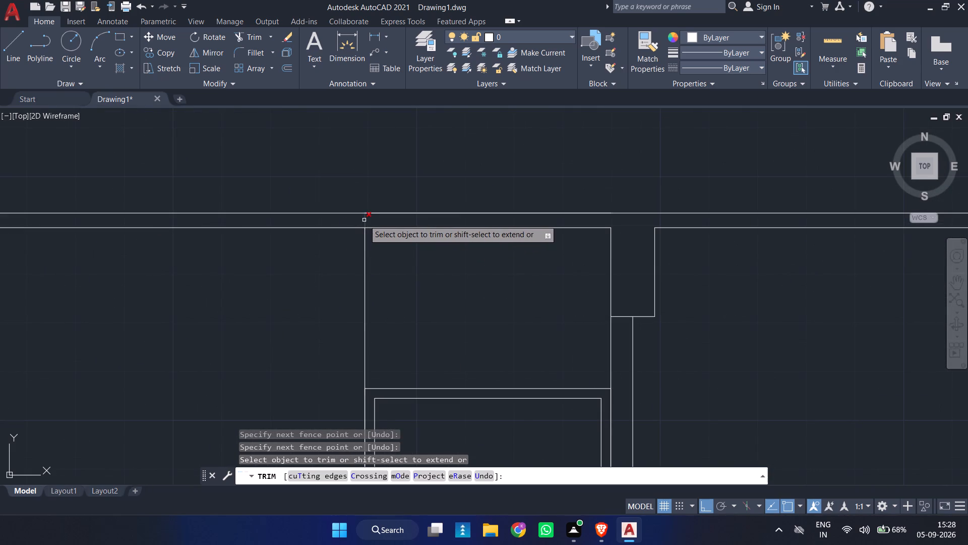
left_click(365, 220)
scroll(345, 248, "down", 2)
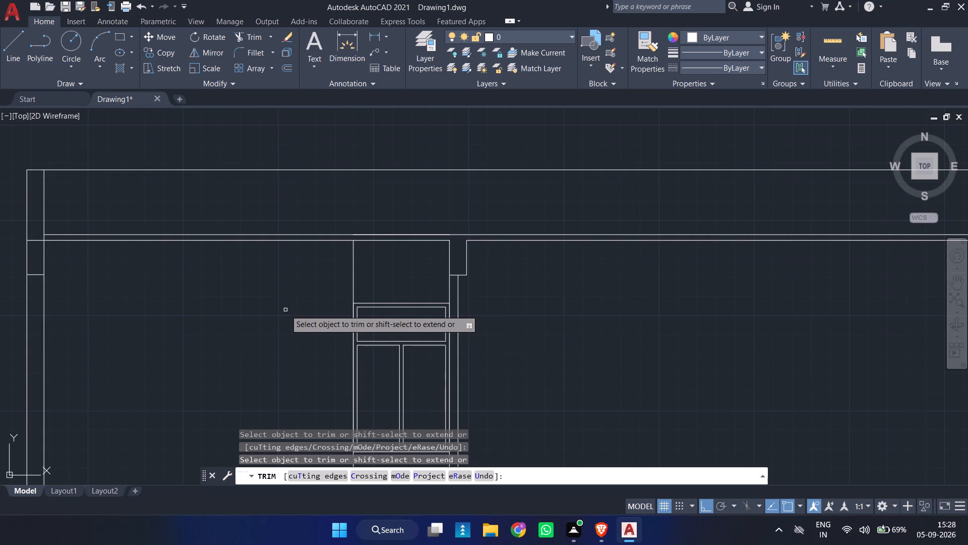
scroll(285, 309, "down", 2)
middle_click_drag(257, 332, 274, 299)
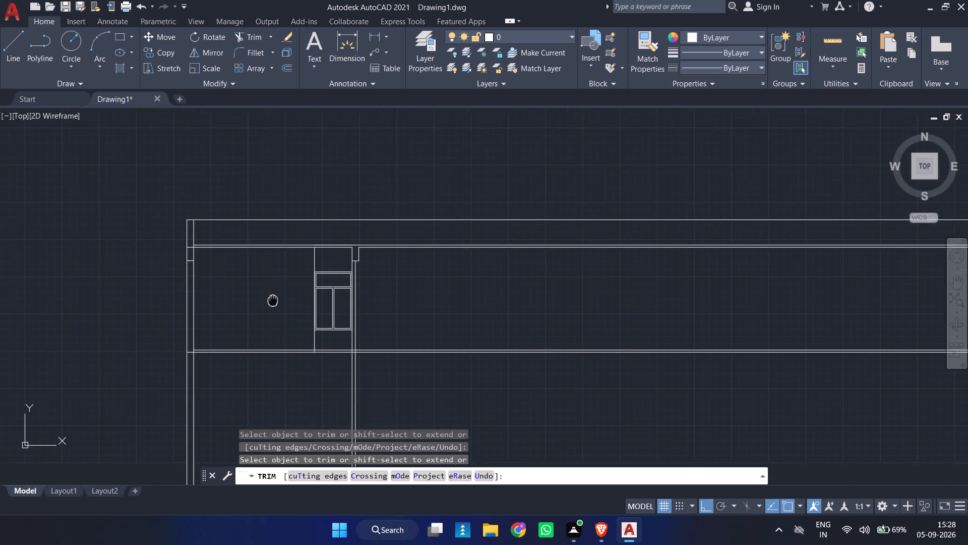
middle_click_drag(274, 299, 280, 293)
scroll(281, 294, "up", 1)
key("Escape")
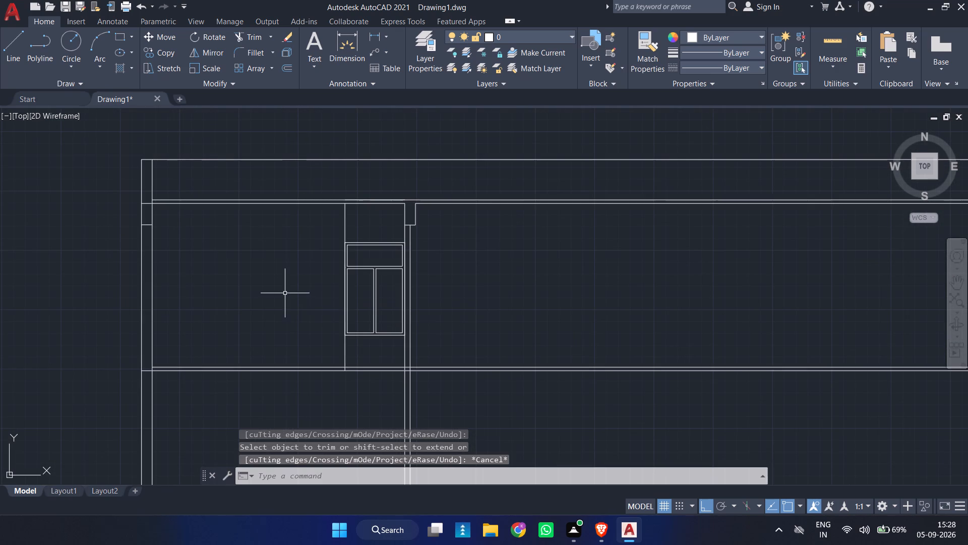
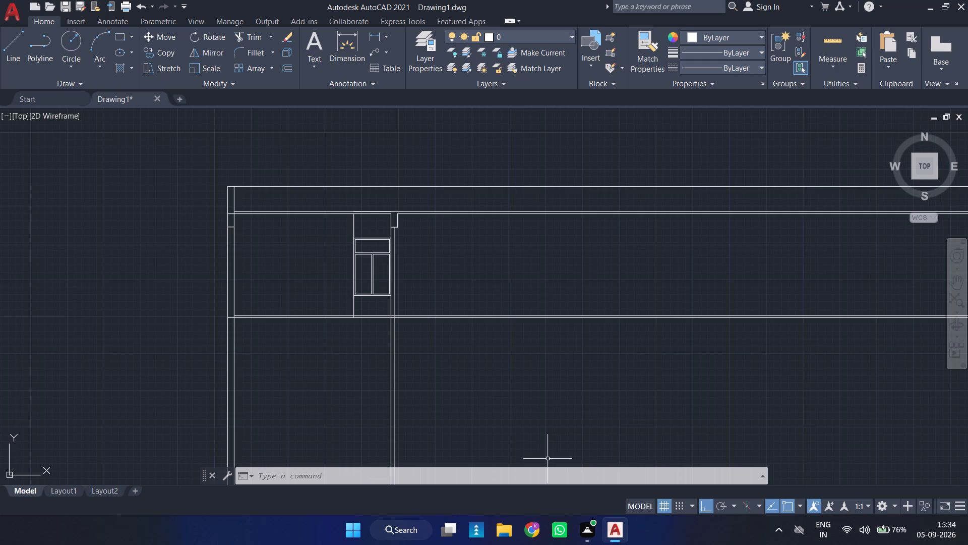
Offset the lower horizontal wall's bottom line 3 inches downward, and offset that new line a further 6 inches downward.
scroll(415, 301, "up", 1)
middle_click_drag(428, 293, 490, 297)
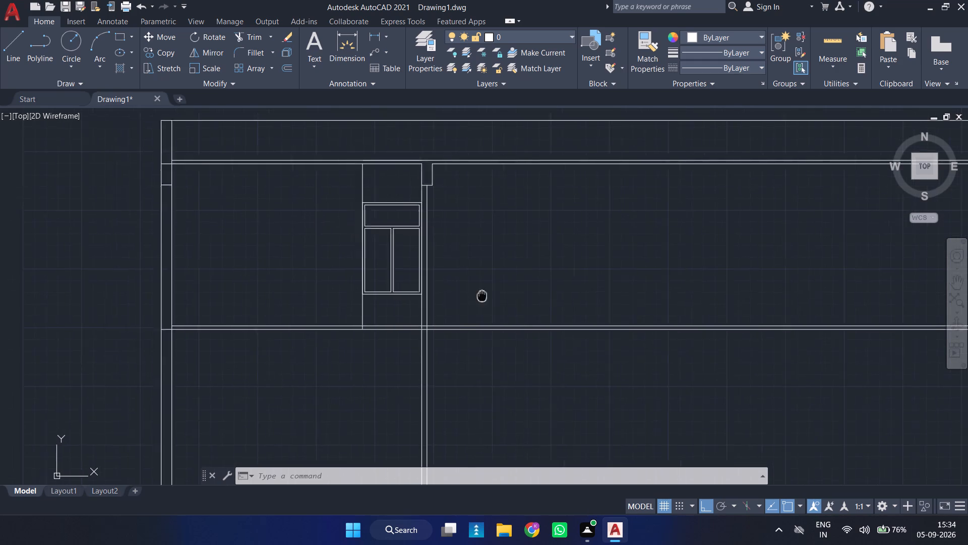
middle_click_drag(490, 297, 563, 311)
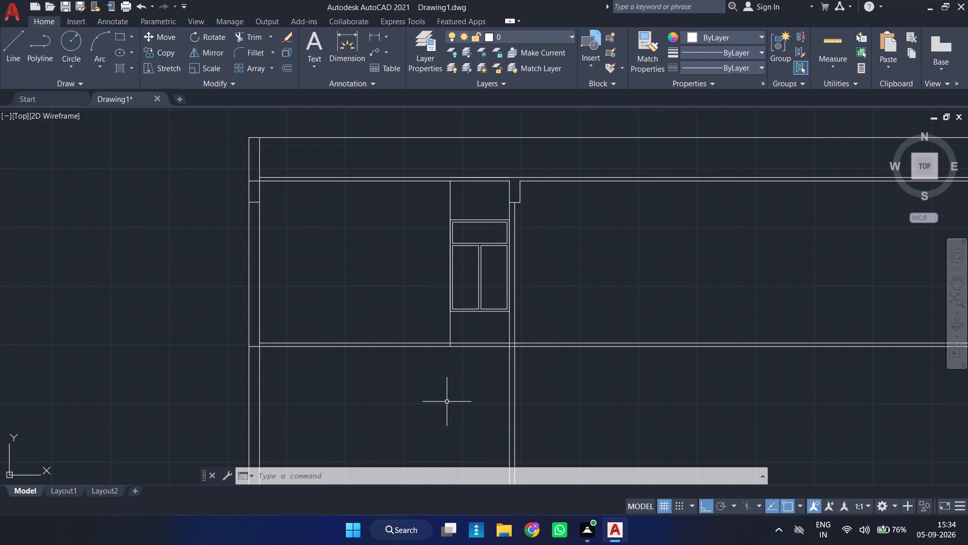
scroll(447, 402, "up", 1)
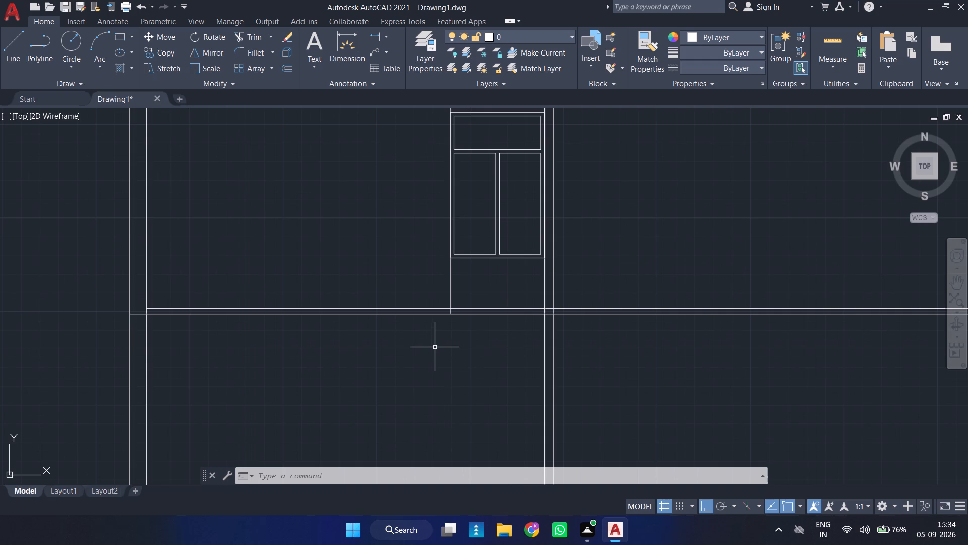
key("o")
key("Return")
key("3")
key("Return")
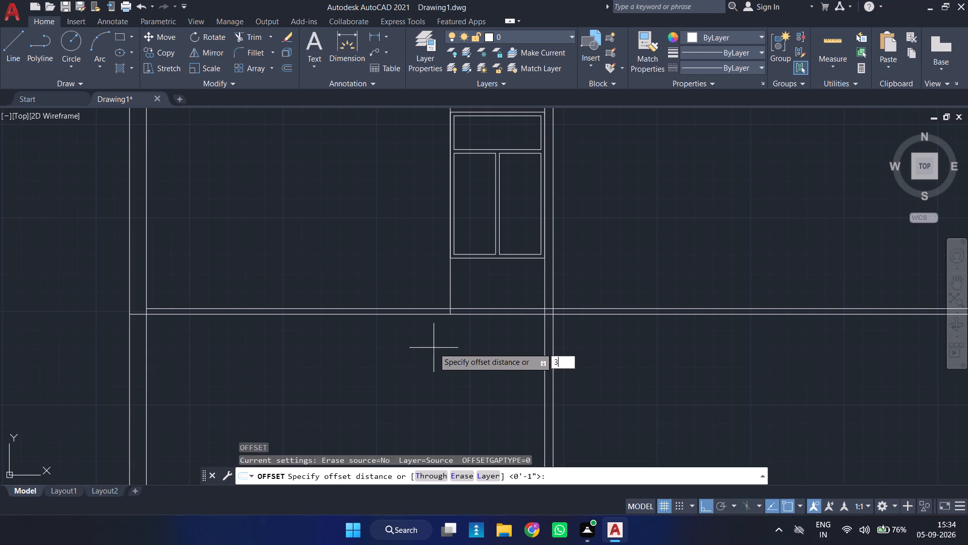
left_click(393, 314)
left_click(390, 337)
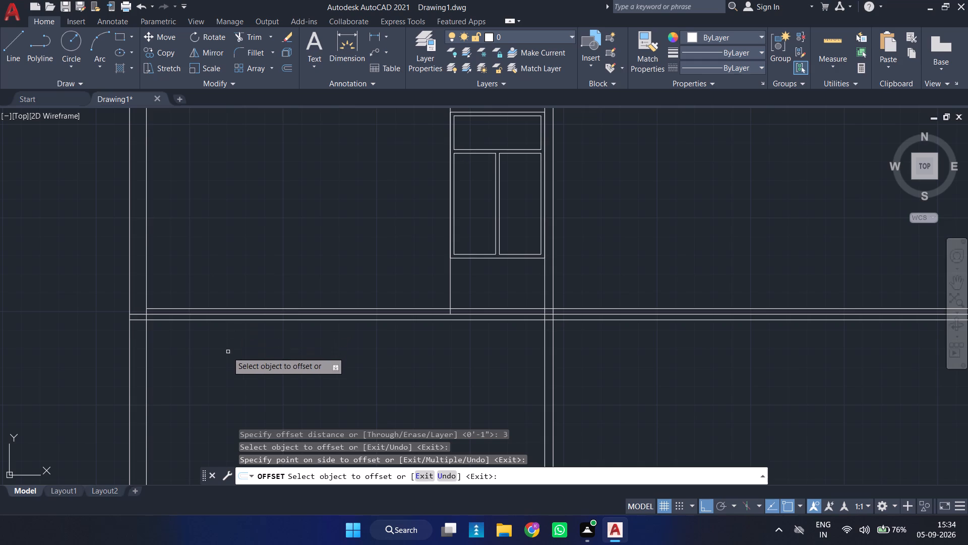
left_click(234, 321)
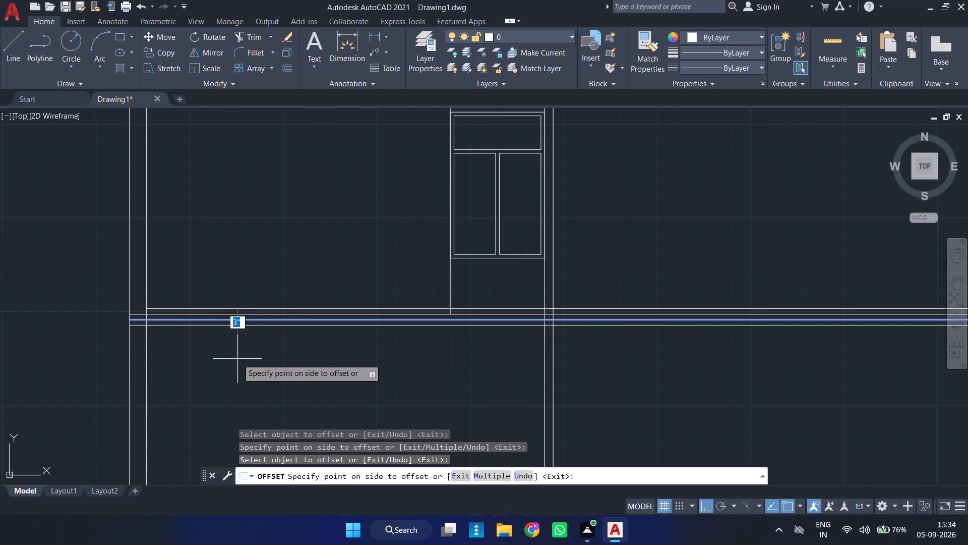
key("6")
key("Return")
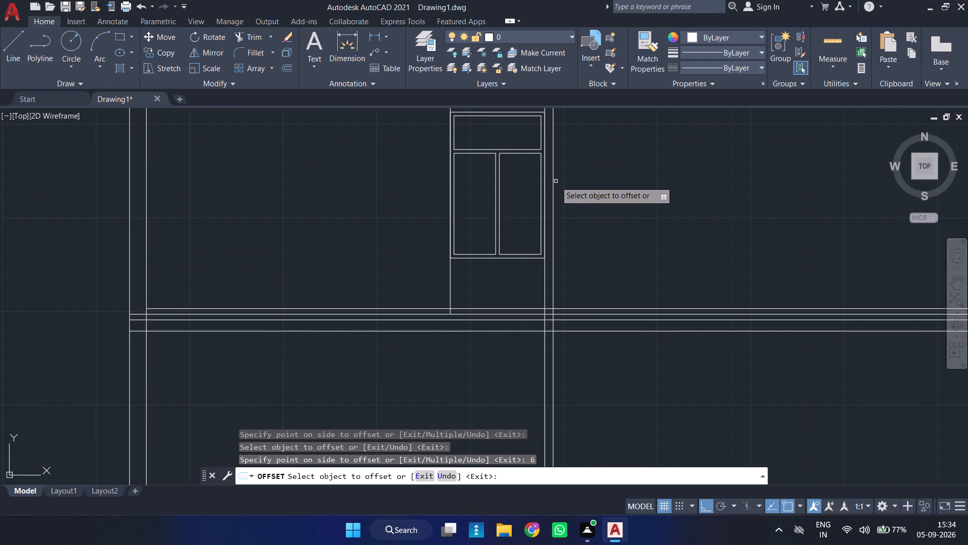
Offset the right line of the partition beside the frame 5'11.5" to the right, and that copy another 9 inches right.
scroll(556, 182, "down", 2)
middle_click_drag(569, 181, 470, 217)
scroll(470, 217, "up", 2)
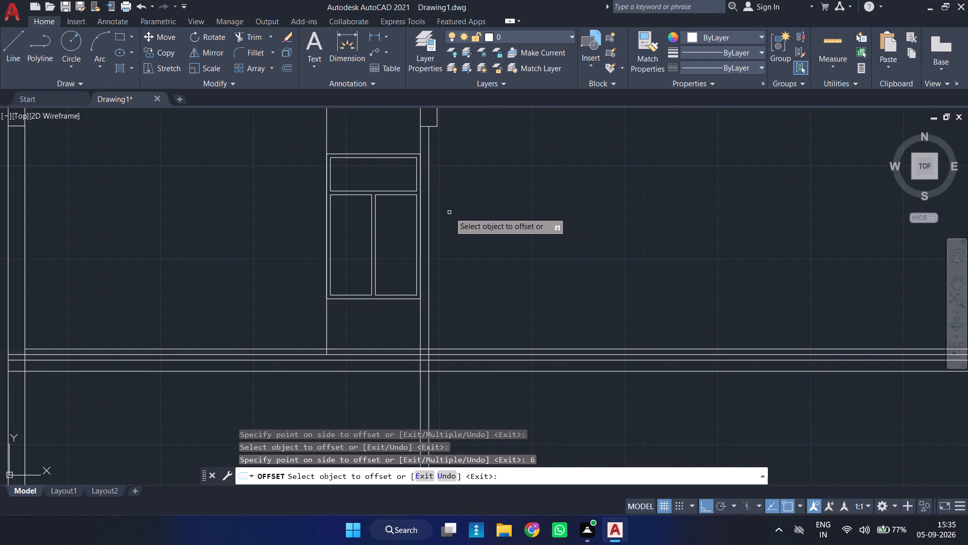
left_click(430, 230)
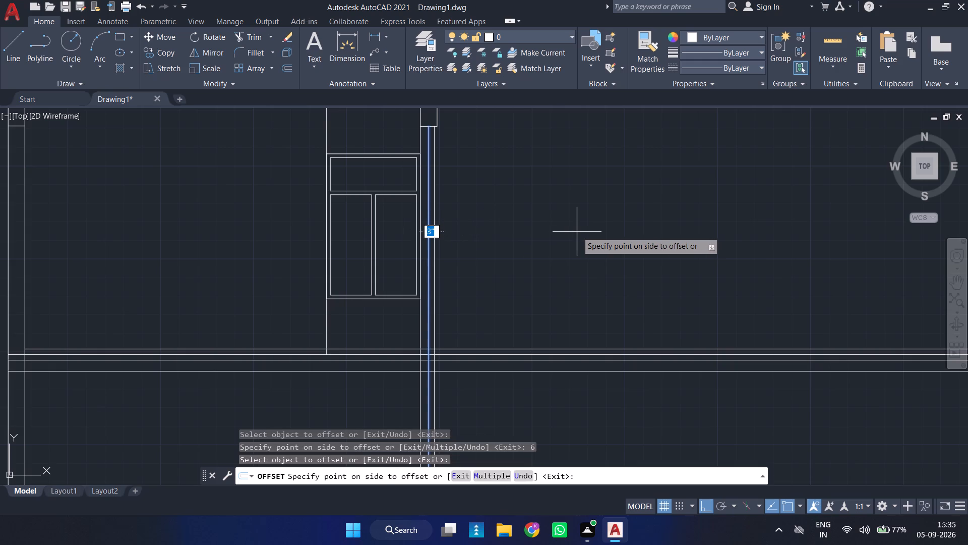
type("5'11.5")
key("Return")
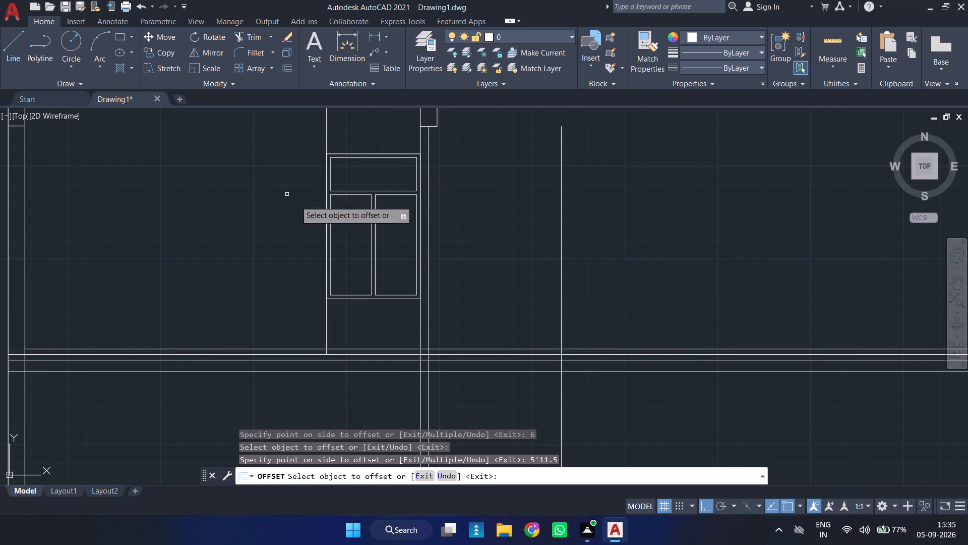
middle_click_drag(489, 247, 370, 366)
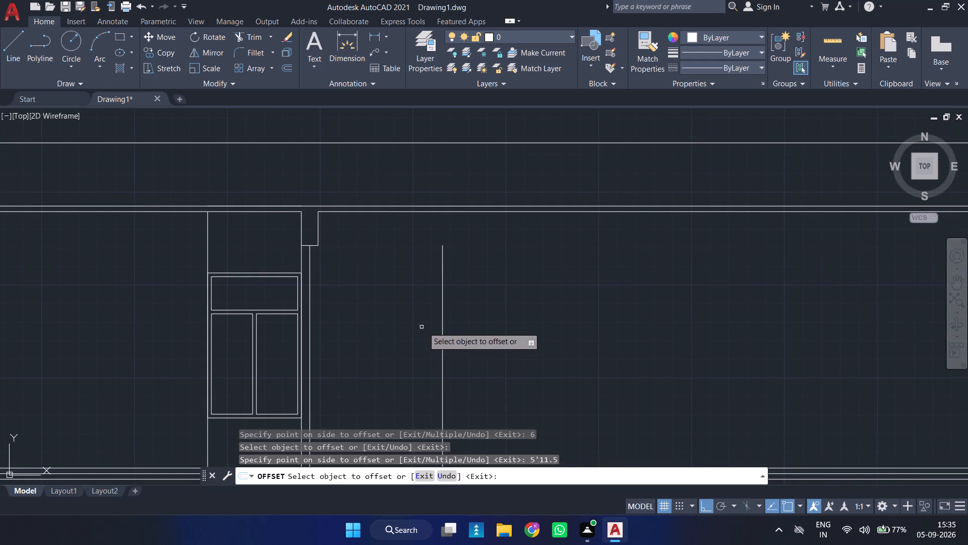
left_click(442, 323)
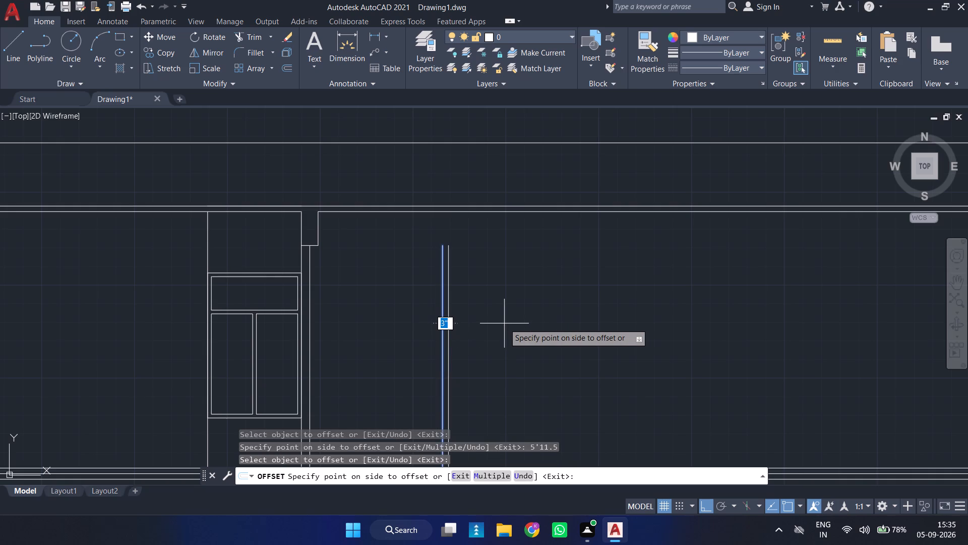
key("9")
key("Return")
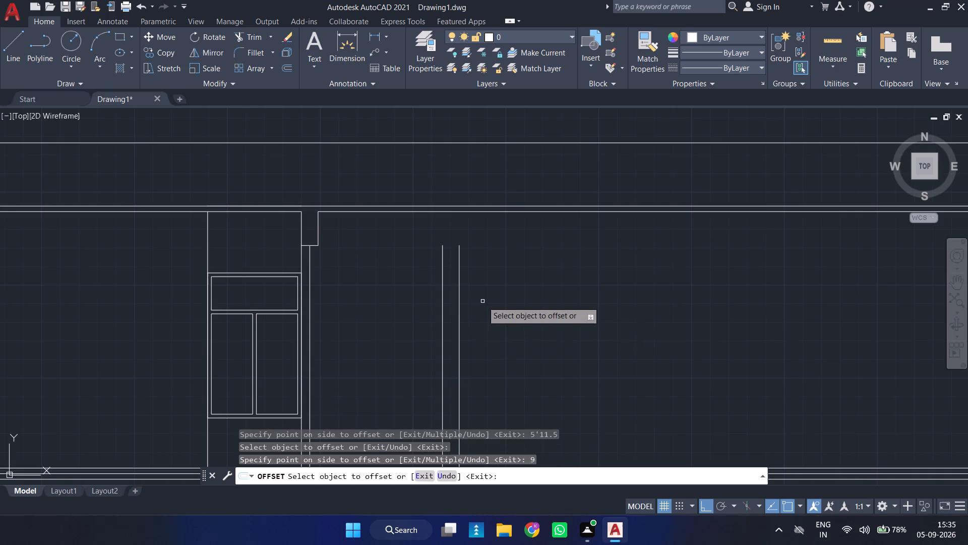
scroll(523, 325, "down", 1)
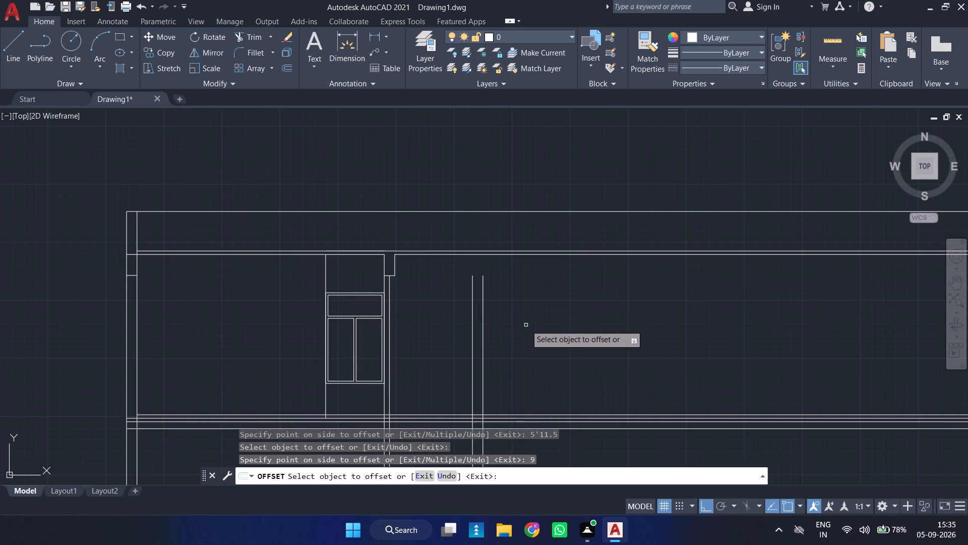
middle_click_drag(518, 324, 418, 290)
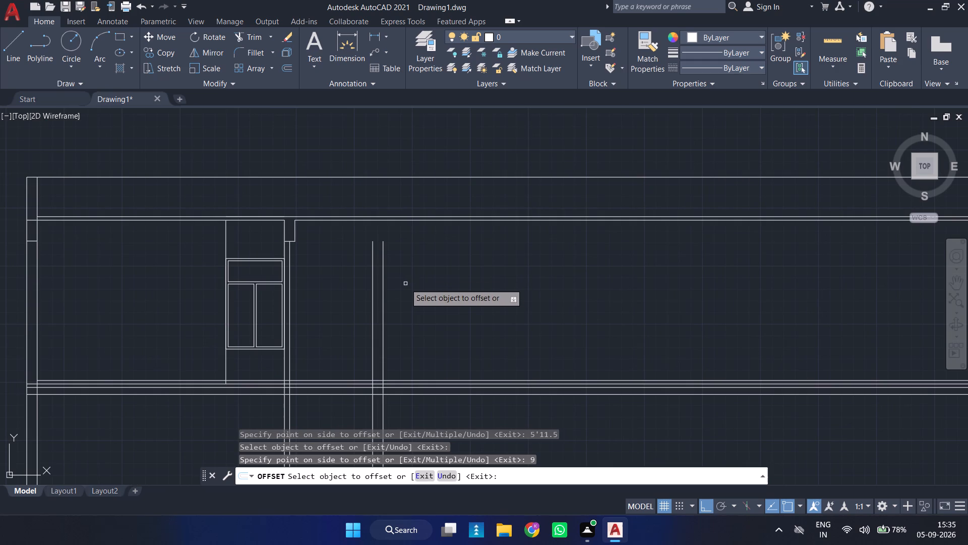
key("Escape")
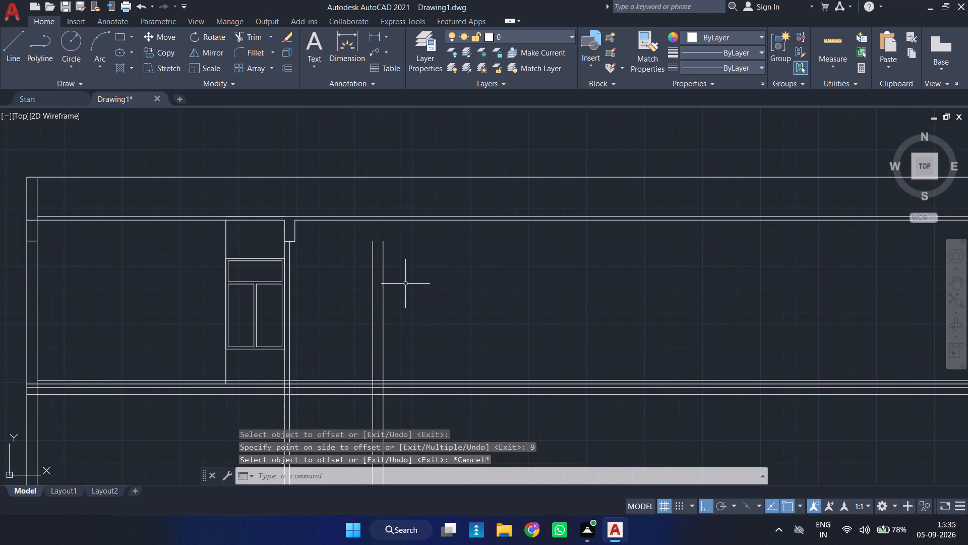
Extend the two new vertical wall lines up to the upper horizontal wall.
type("EX")
key("space")
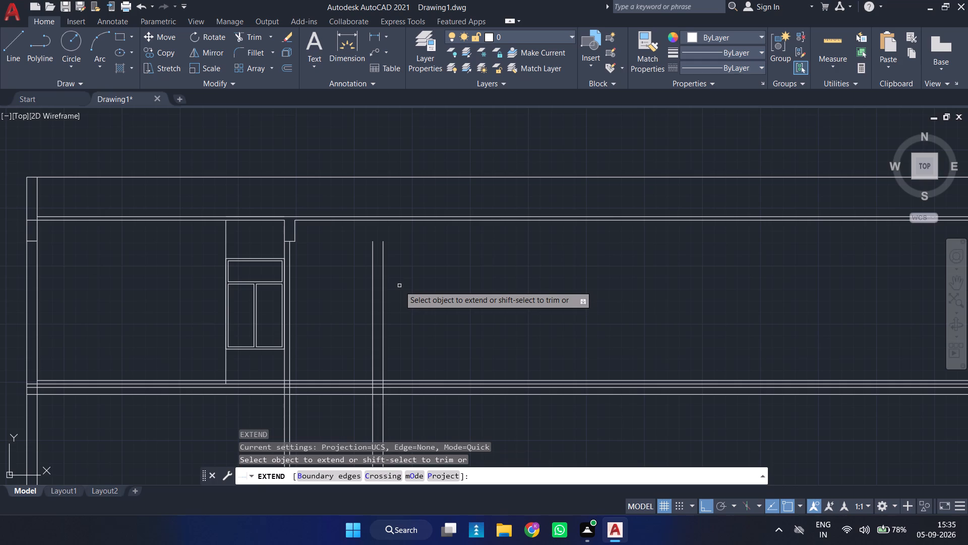
left_click(399, 286)
left_click(361, 295)
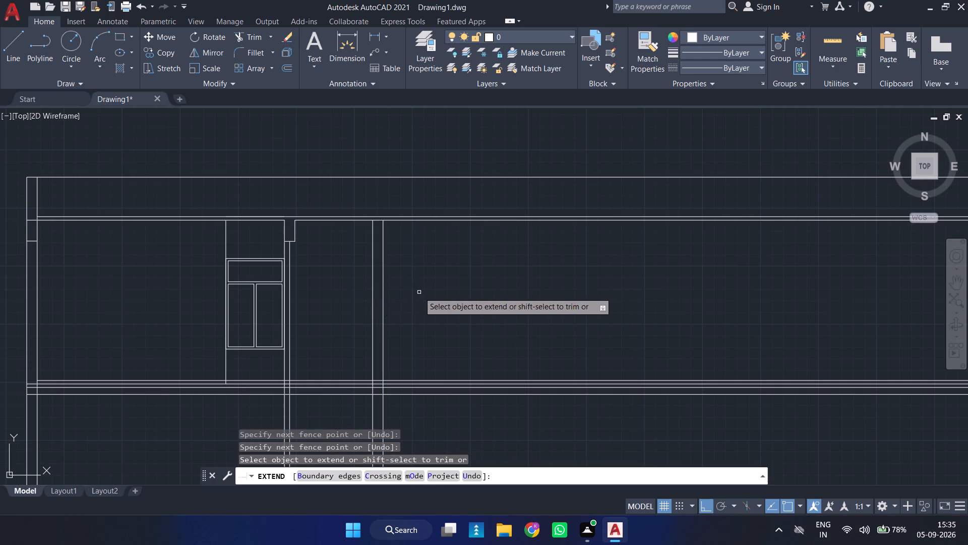
key("Escape")
Trim the lower horizontal wall's second line where it crosses the left outer wall.
scroll(419, 292, "down", 1)
middle_click_drag(434, 398, 412, 334)
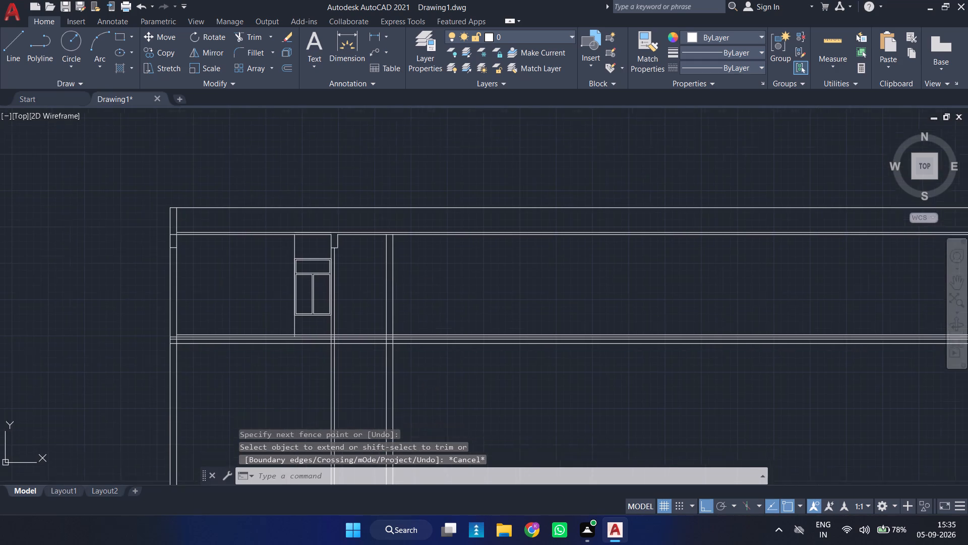
middle_click_drag(412, 334, 405, 305)
scroll(415, 299, "up", 1)
scroll(408, 300, "down", 2)
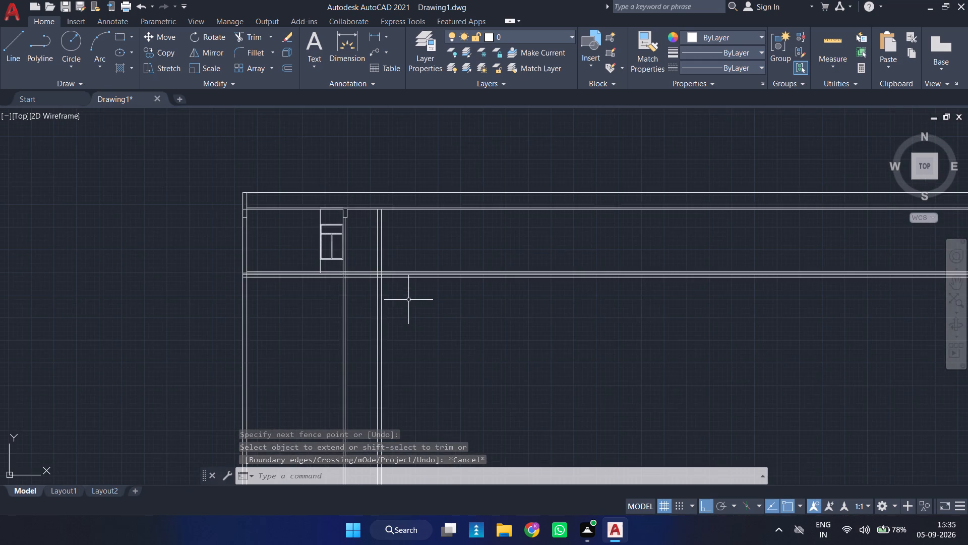
middle_click_drag(404, 302, 409, 342)
scroll(396, 320, "up", 2)
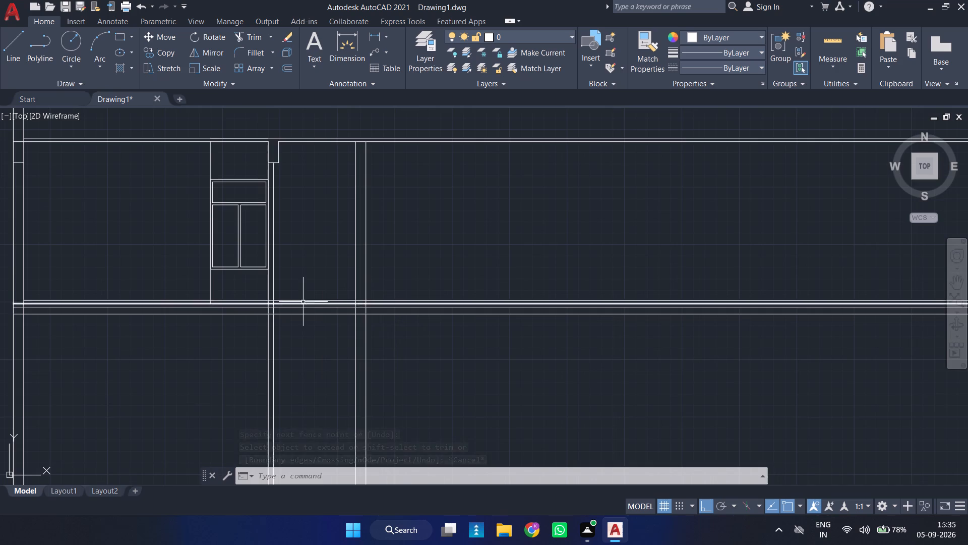
key("space")
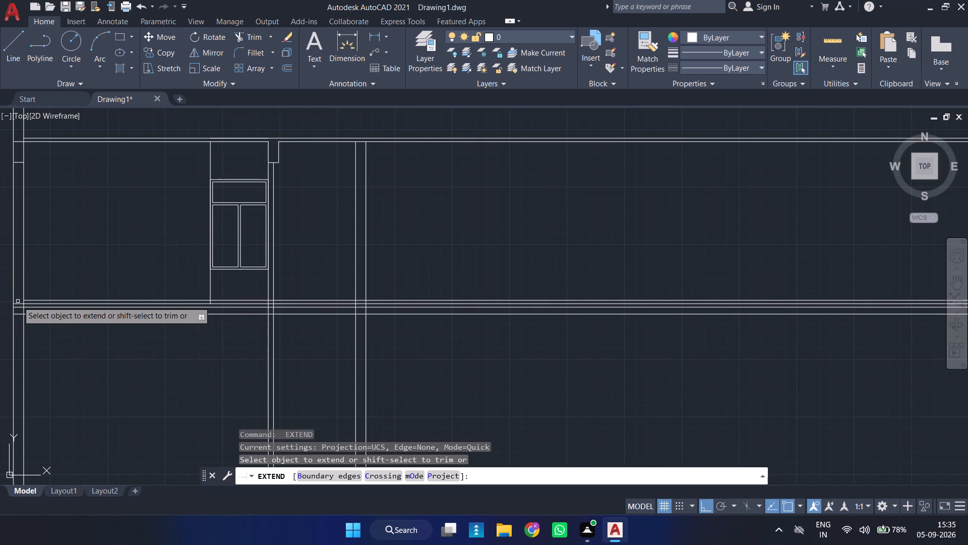
middle_click_drag(62, 280, 237, 303)
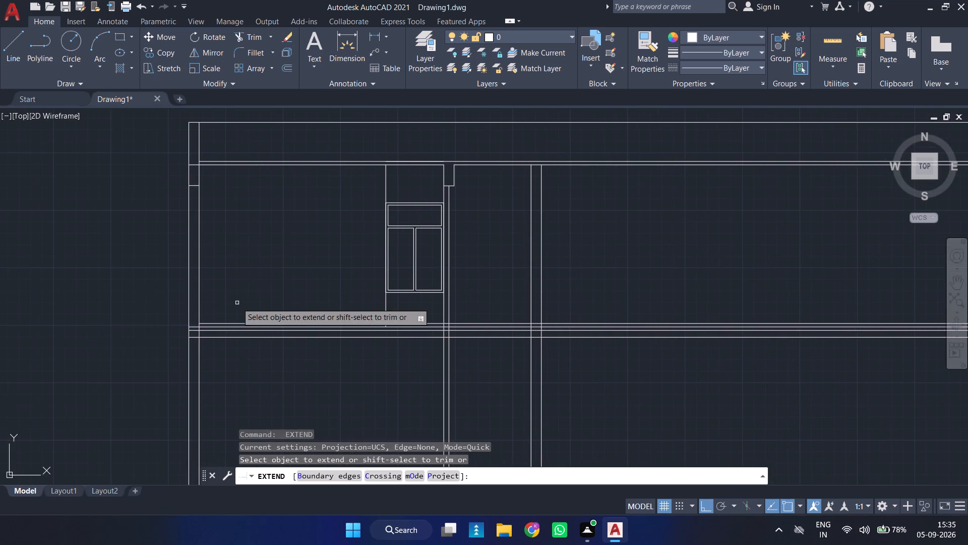
scroll(188, 326, "up", 2)
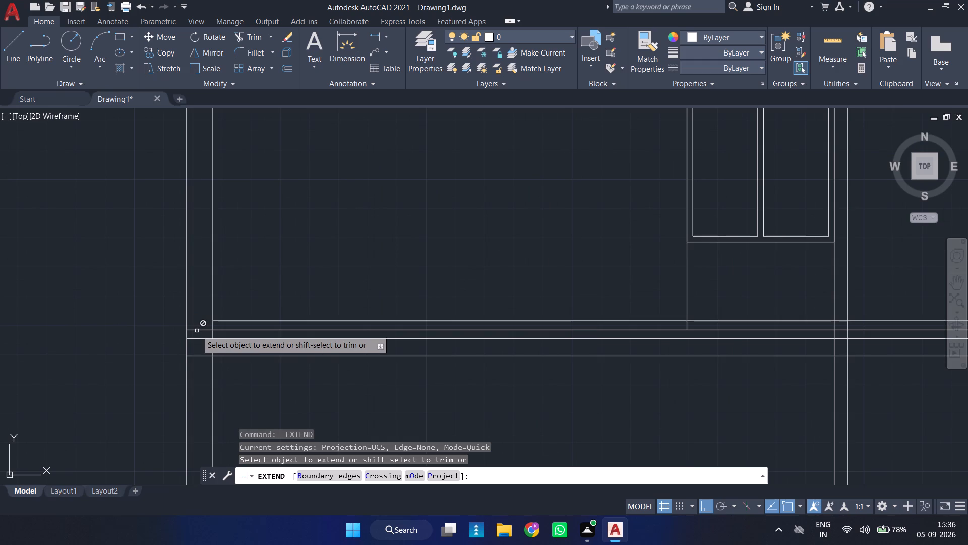
left_click(197, 331, "shift")
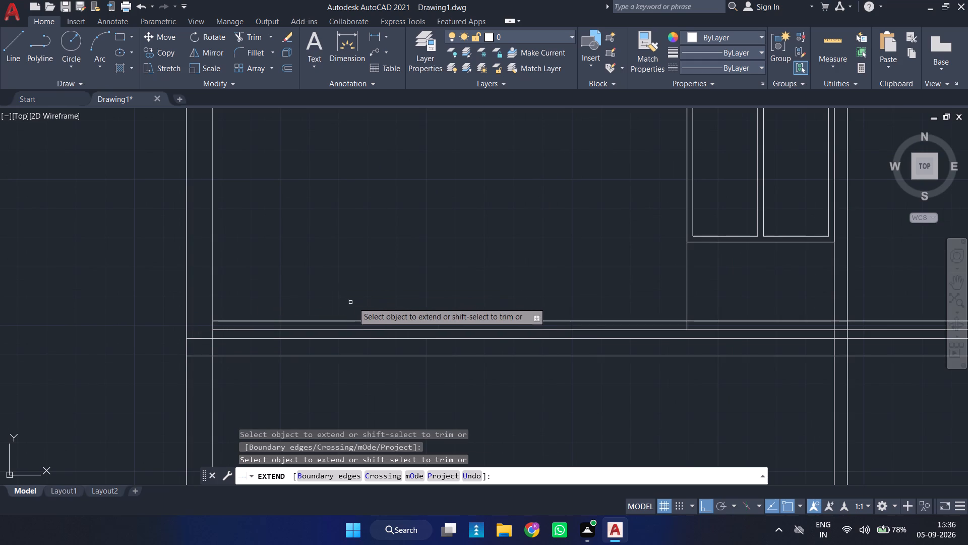
Trim the upper two lines of the lower horizontal wall between the partition's two vertical lines.
scroll(360, 302, "down", 2)
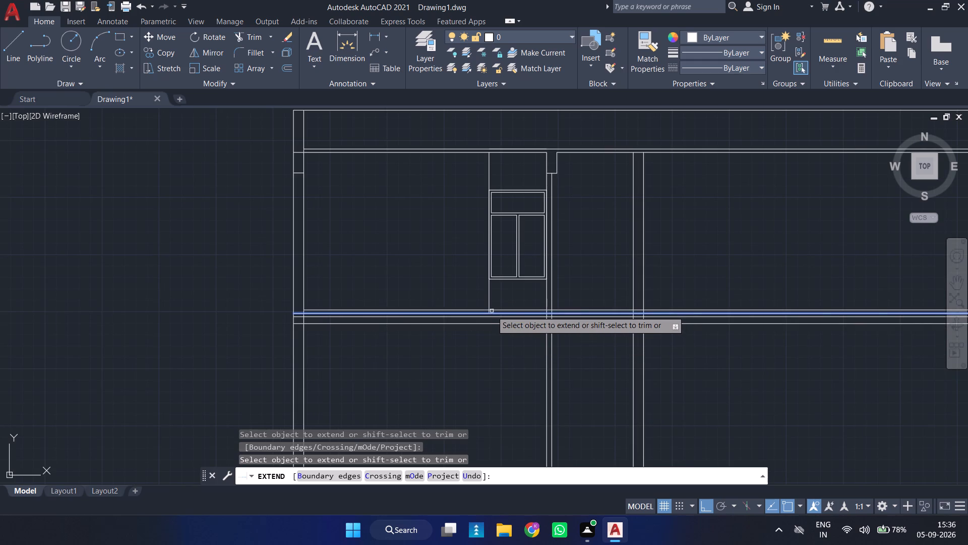
scroll(492, 310, "up", 1)
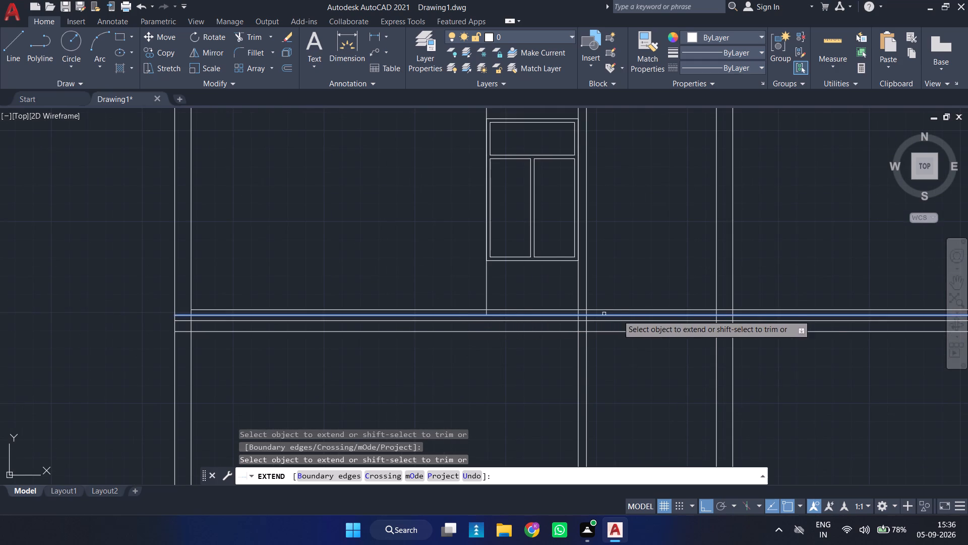
scroll(643, 321, "up", 2)
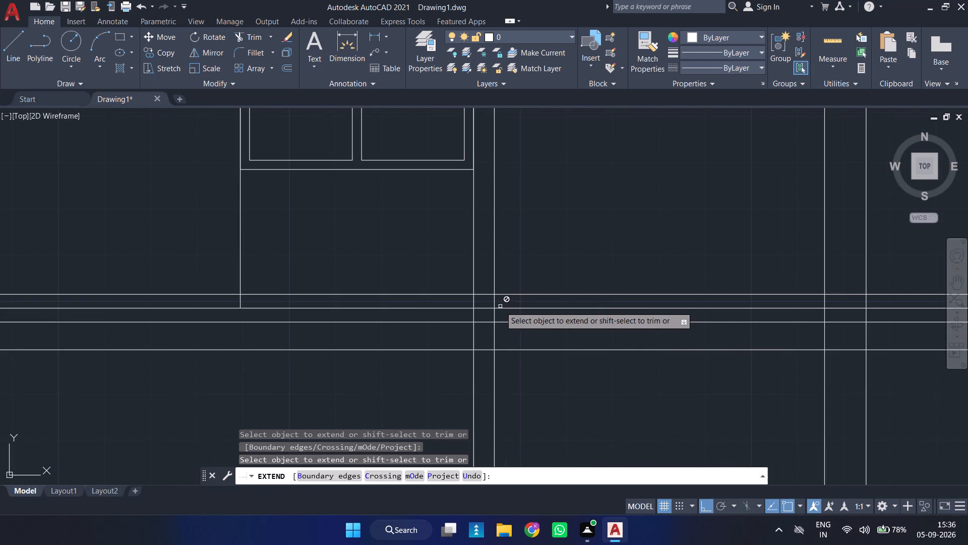
left_click(481, 288)
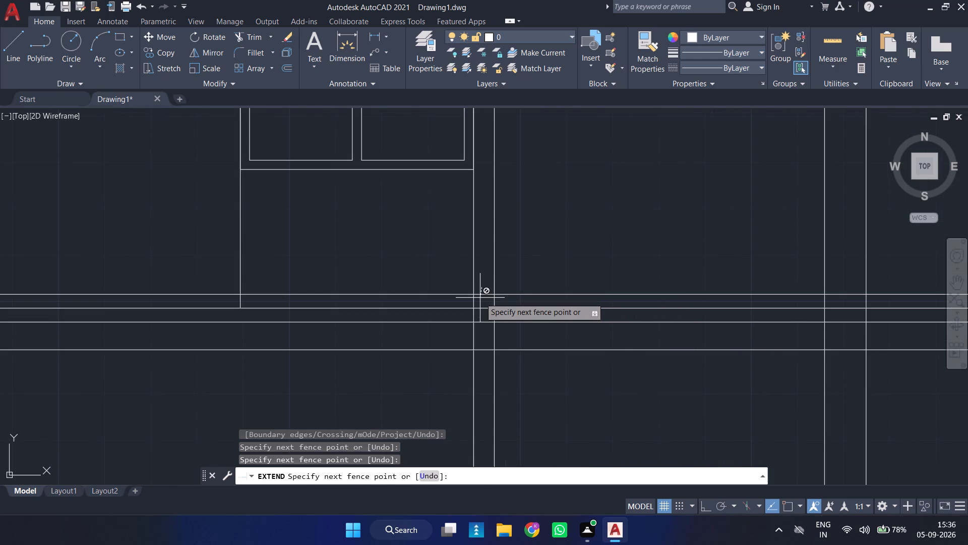
left_click(480, 298)
left_click(482, 293, "shift")
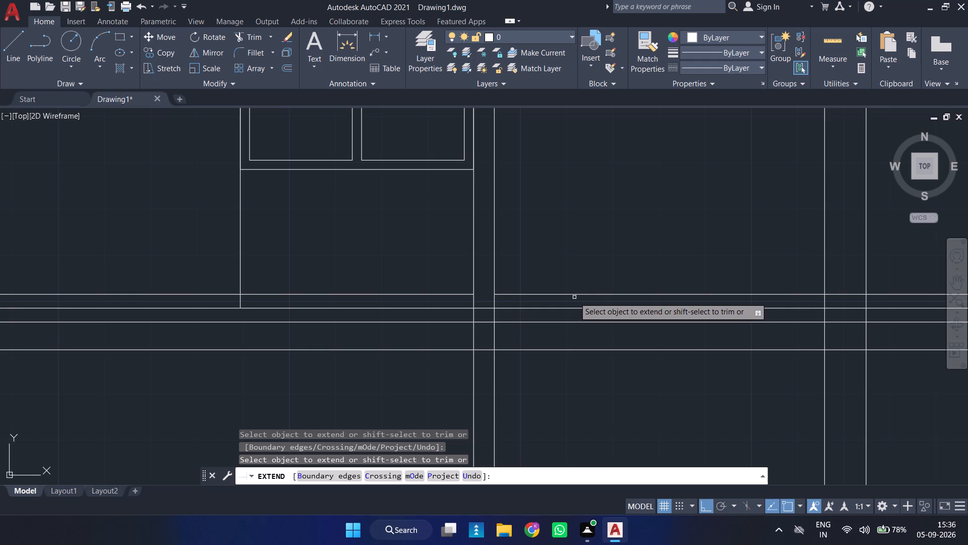
left_click(485, 308, "shift")
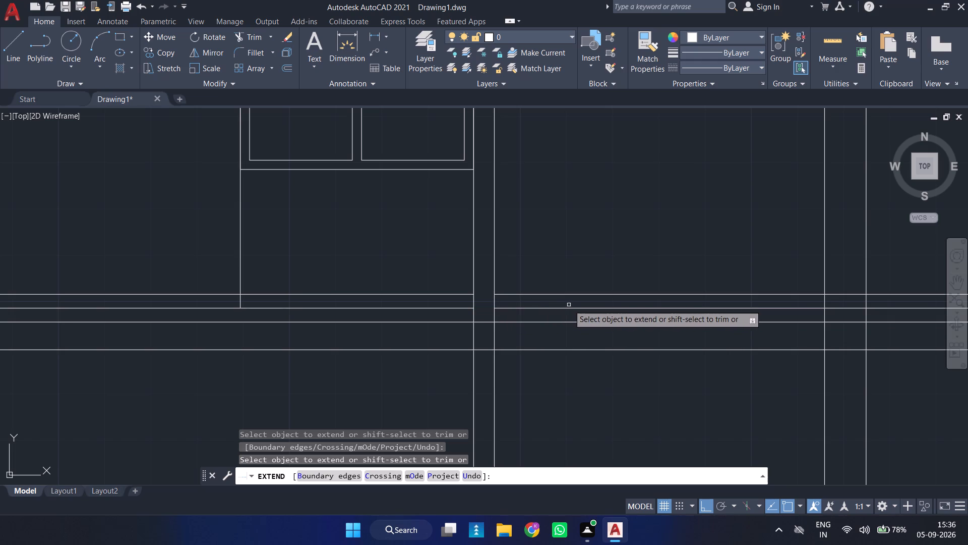
Trim the upper two lines of the lower horizontal wall inside the new 9-inch vertical wall, and end the command.
scroll(617, 310, "down", 1)
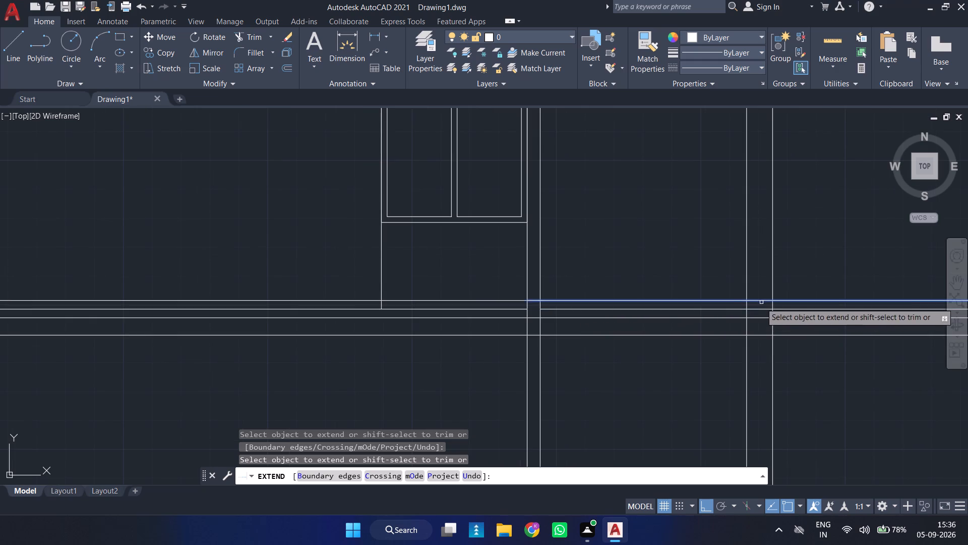
left_click_drag(759, 314, 755, 291, "shift")
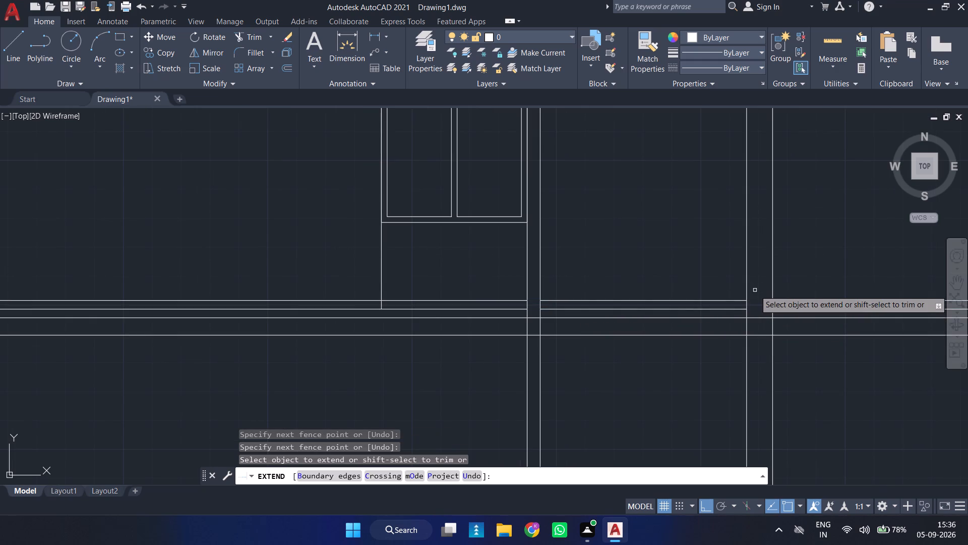
scroll(753, 288, "down", 2)
middle_click_drag(751, 286, 466, 351)
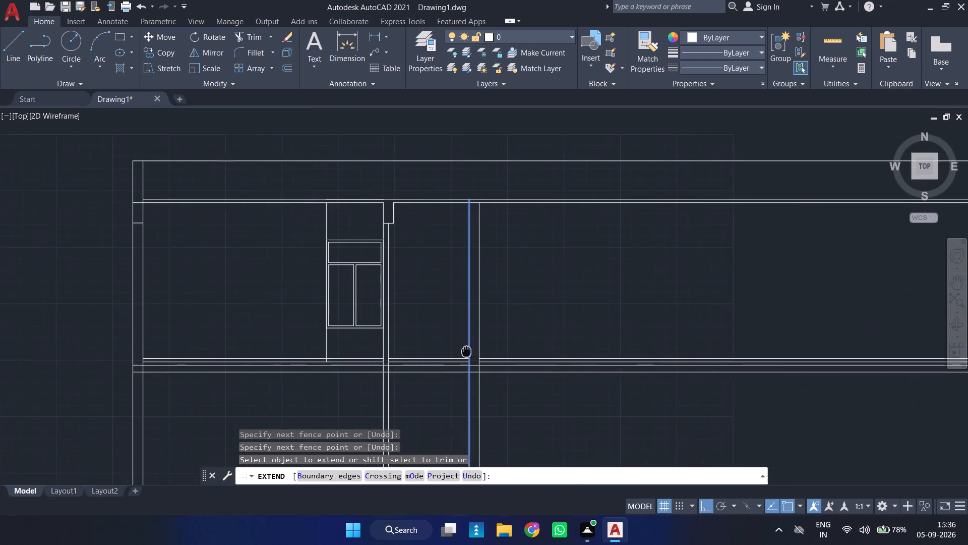
middle_click_drag(466, 351, 467, 348)
key("Escape")
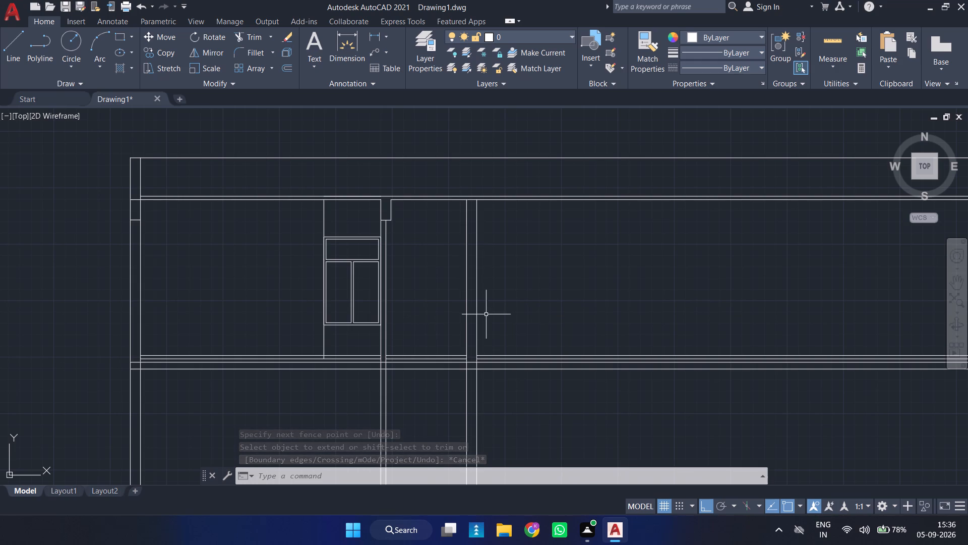
Offset the right line of the 9-inch vertical wall 5'3" to the right.
middle_click_drag(501, 287, 495, 279)
scroll(489, 274, "up", 1)
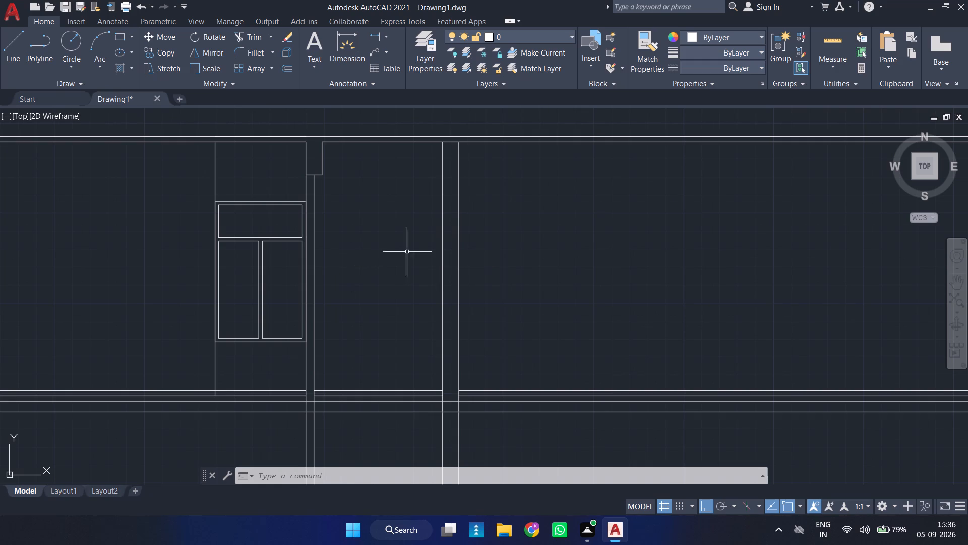
middle_click_drag(475, 229, 442, 220)
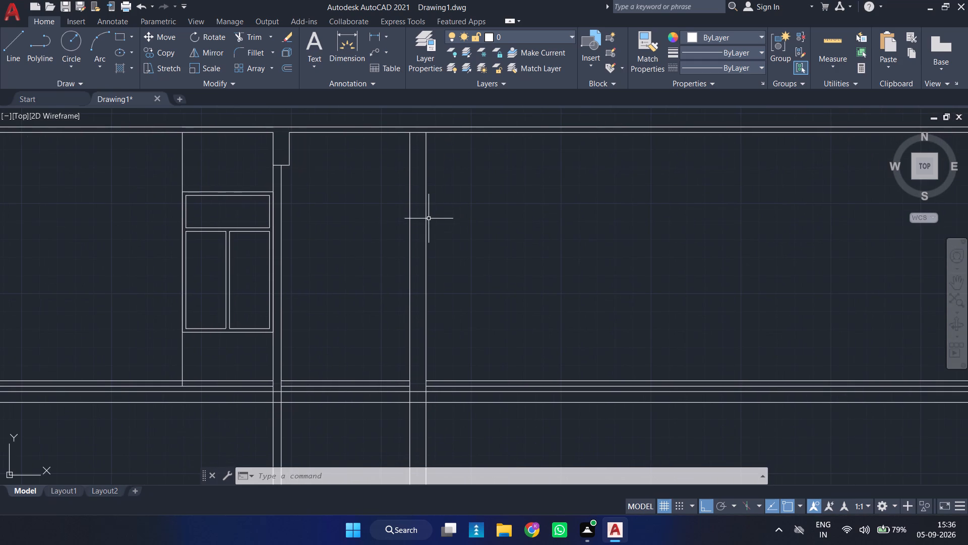
scroll(478, 219, "up", 2)
scroll(477, 220, "down", 2)
middle_click_drag(478, 239, 392, 240)
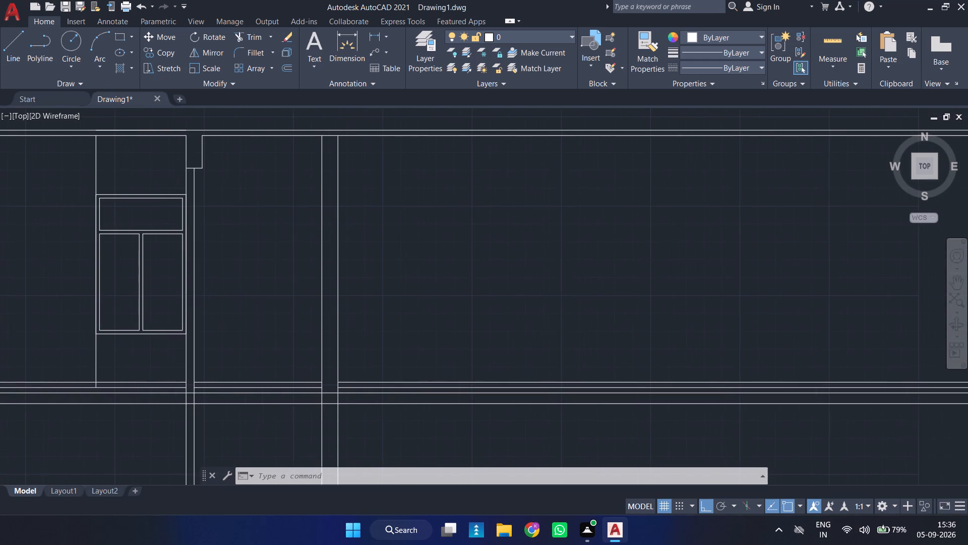
key("o")
key("Return")
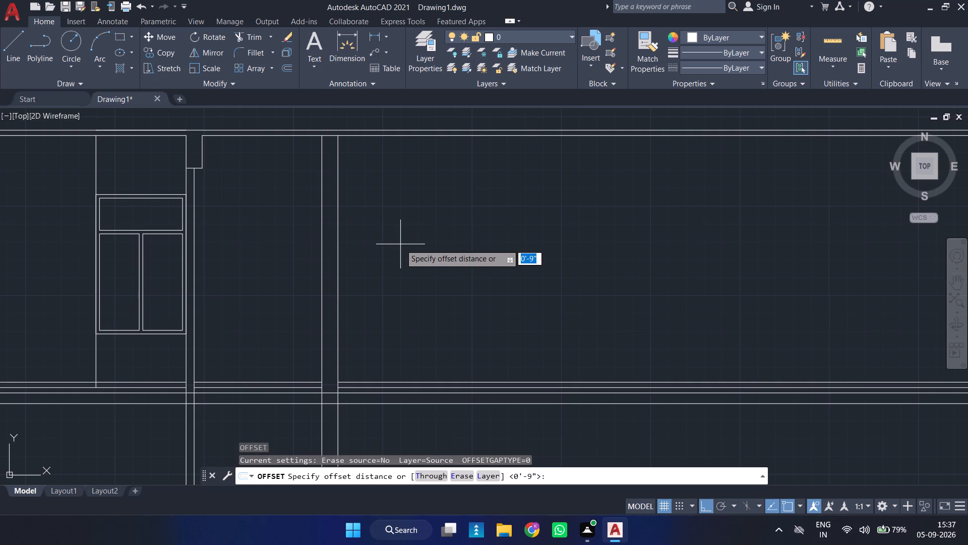
key("2")
key("BackSpace")
type("5'3")
key("Return")
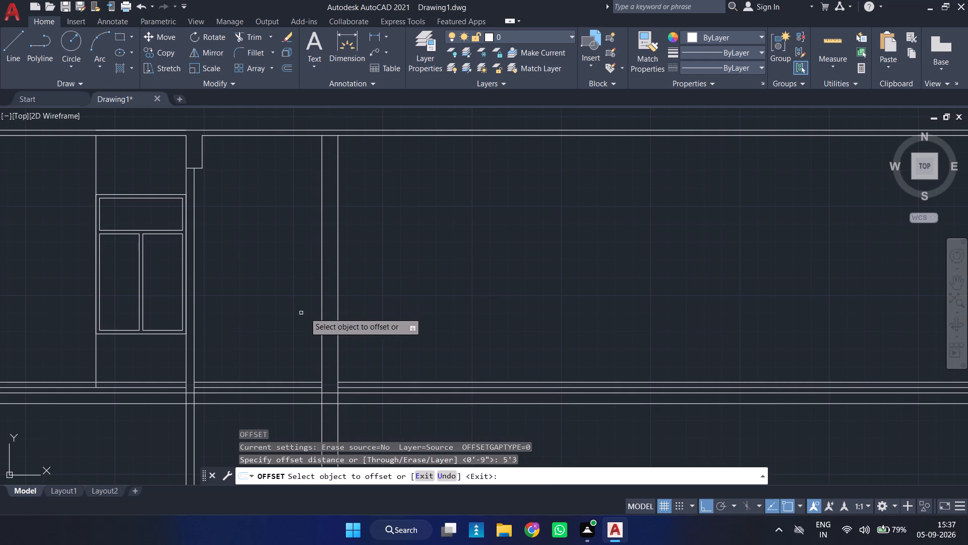
left_click(338, 294)
left_click(516, 267)
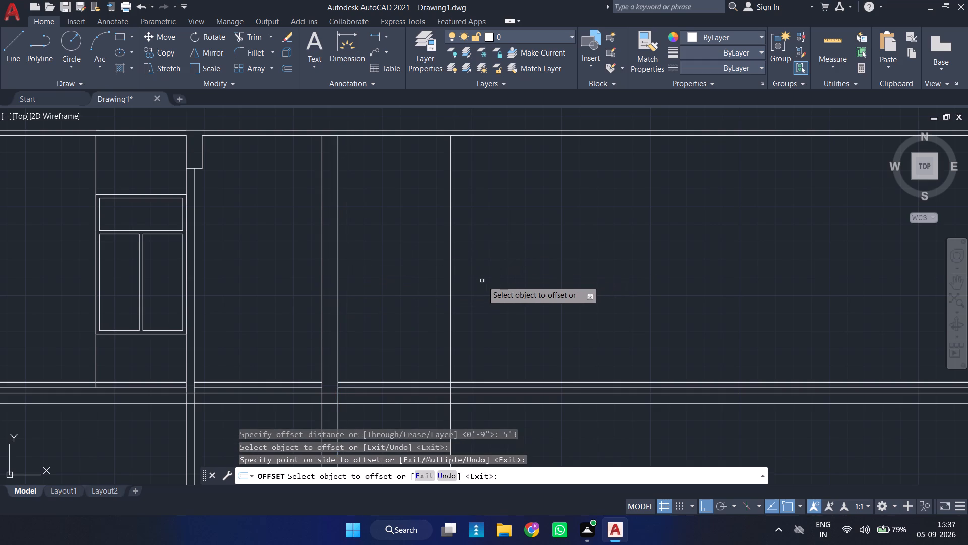
Offset the new vertical line 2'10.5" to the right, and offset the resulting line another 2'9" to the right.
left_click(450, 298)
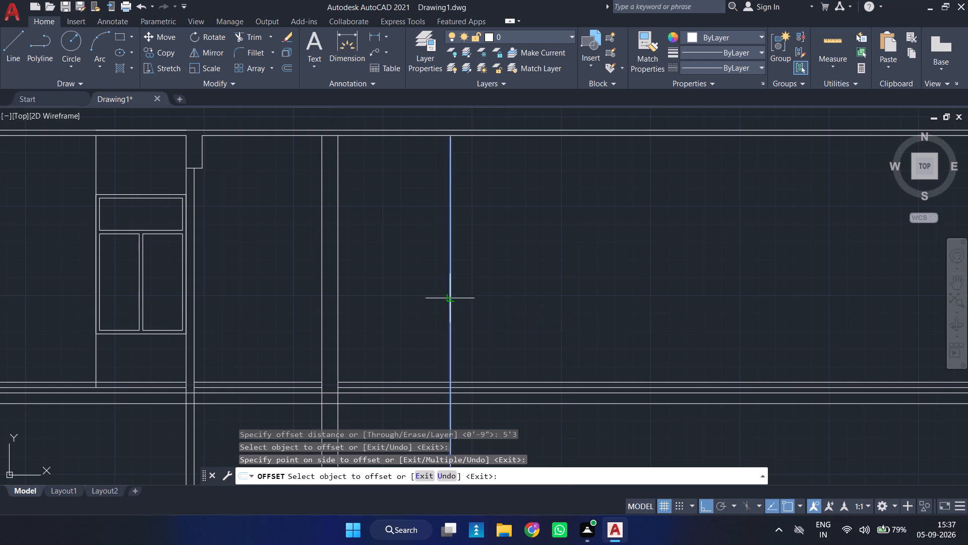
type("2'10.5")
key("Return")
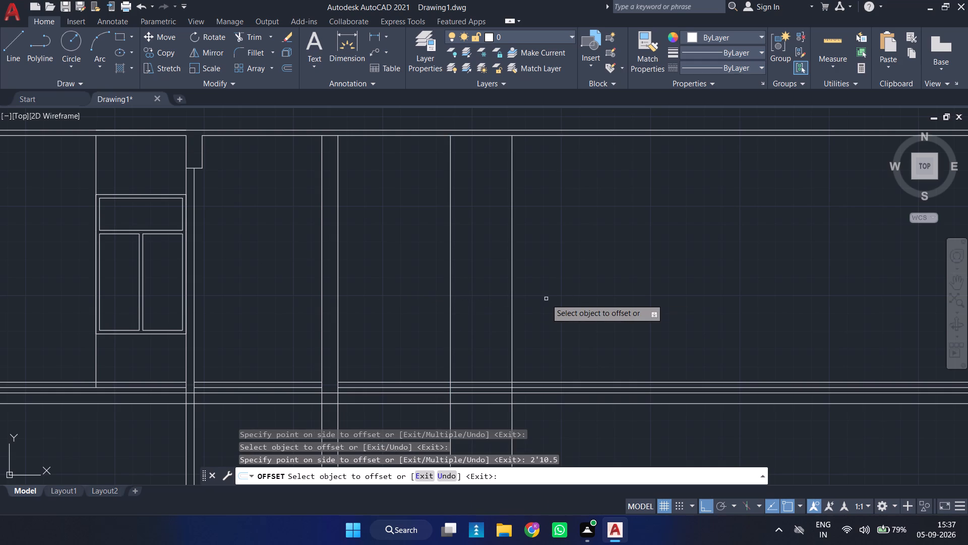
left_click(513, 288)
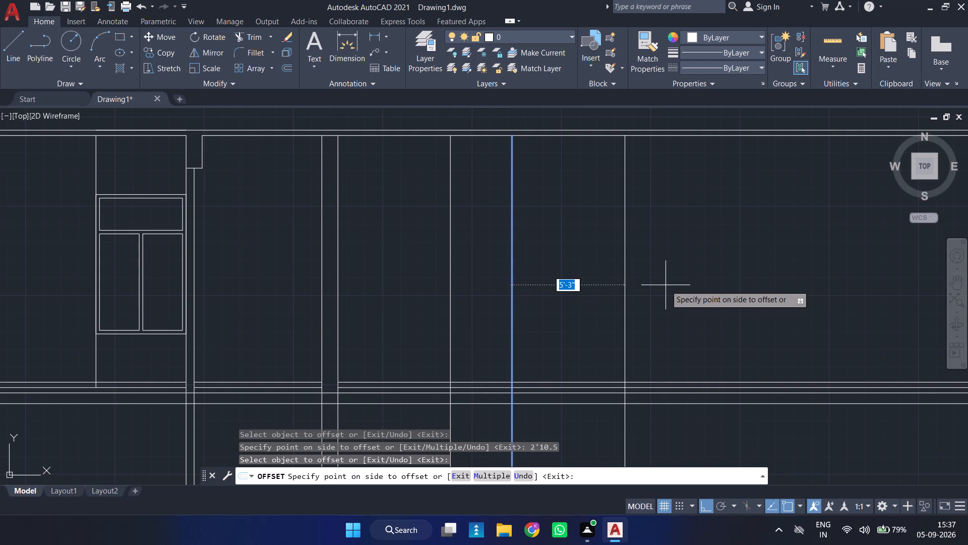
type("2'9")
key("Return")
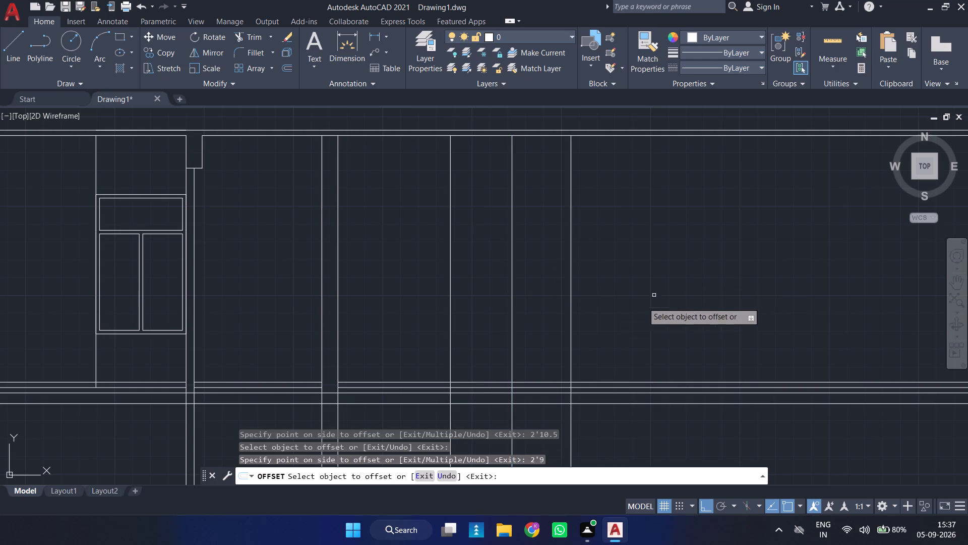
Offset the rightmost new vertical line 3'1" to the right.
left_click(573, 317)
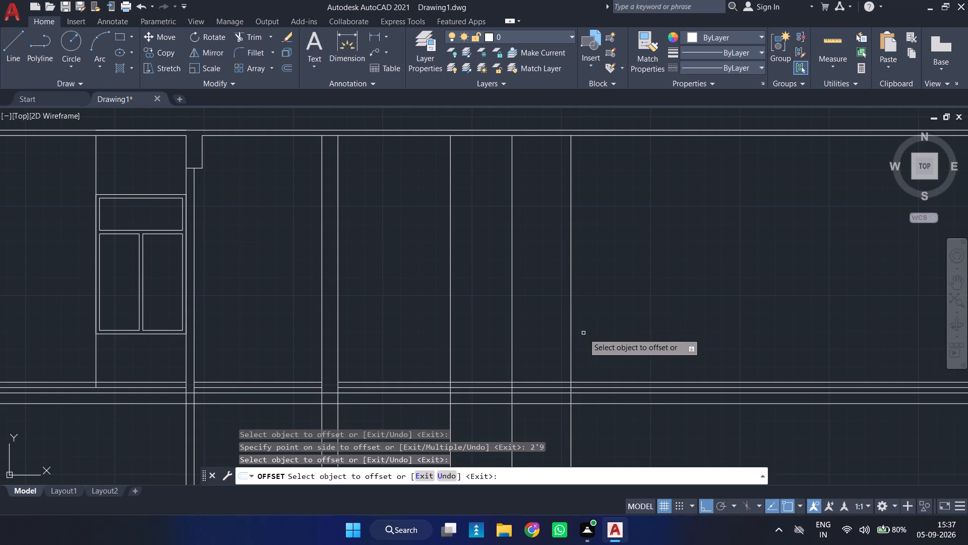
left_click(571, 342)
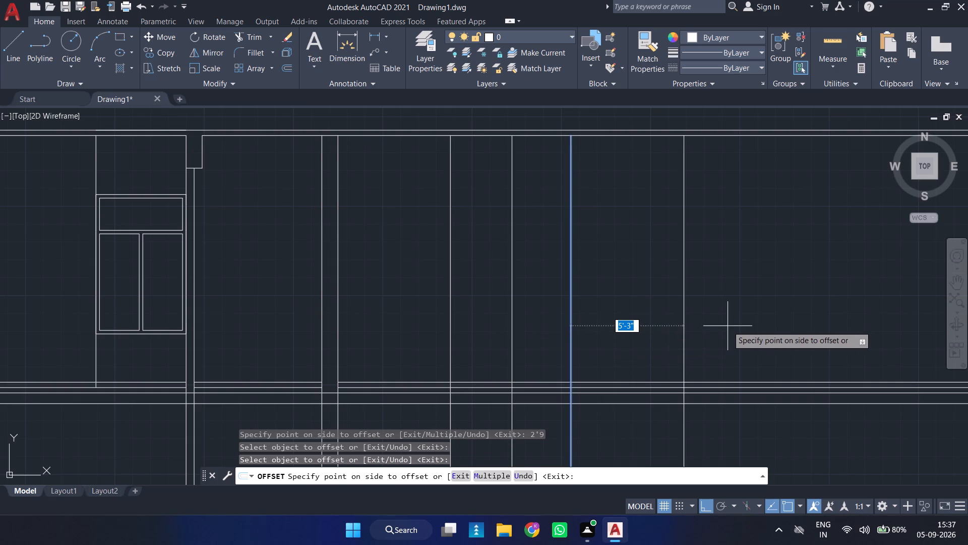
key("3")
key("apostrophe")
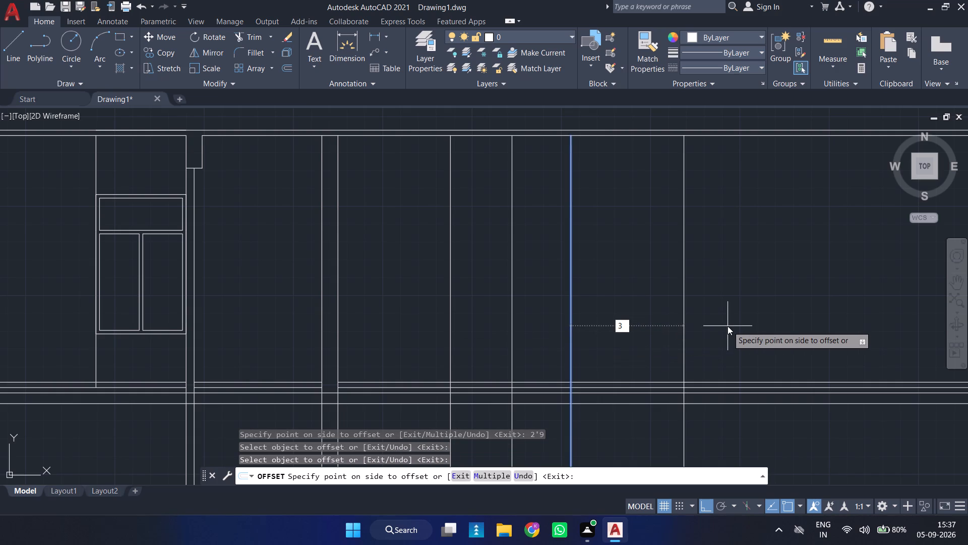
key("1")
key("Return")
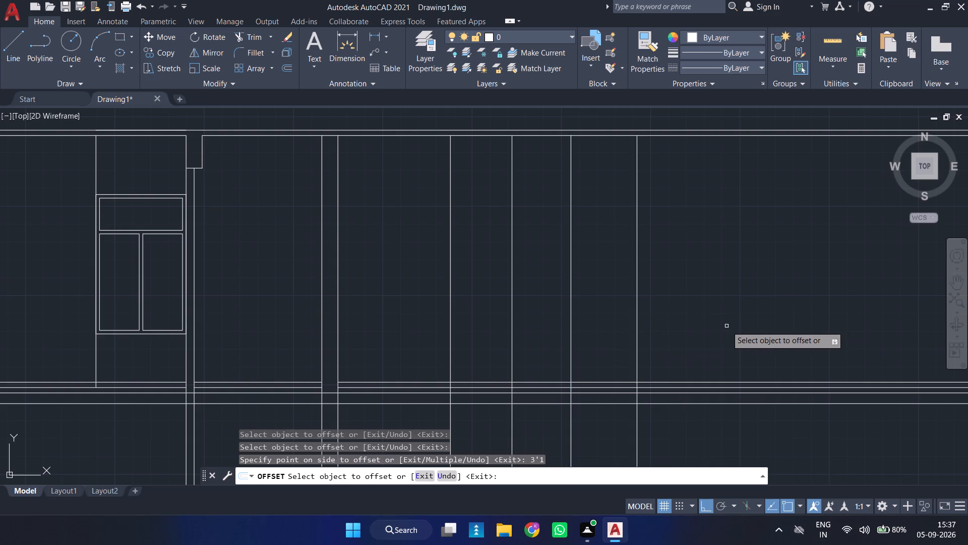
Offset the newest vertical line 9" to the right to form the right outer wall, and end the command.
left_click(638, 305)
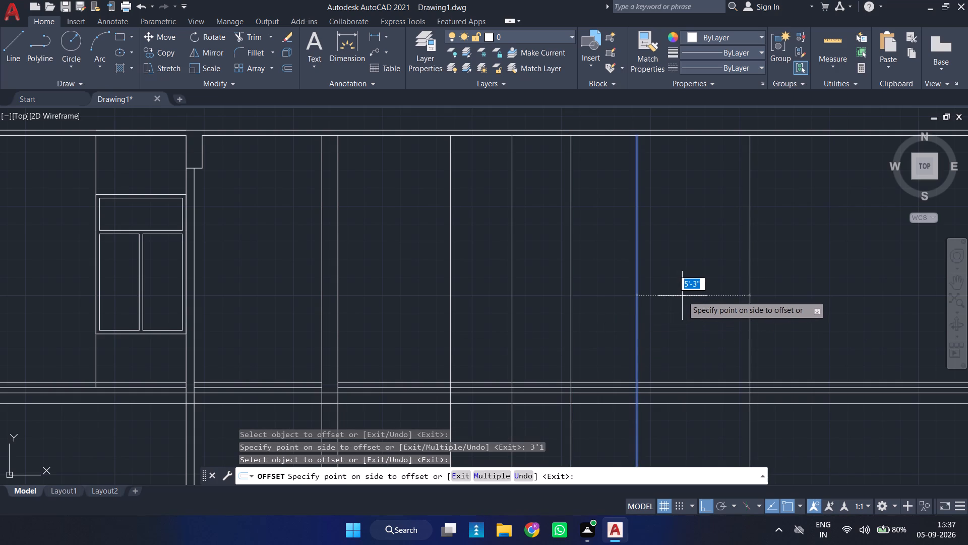
key("9")
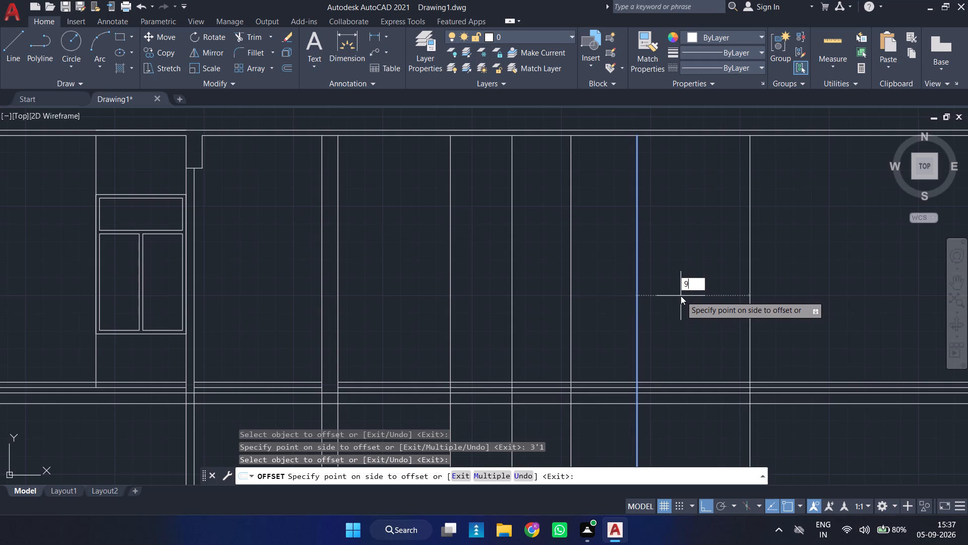
key("Return")
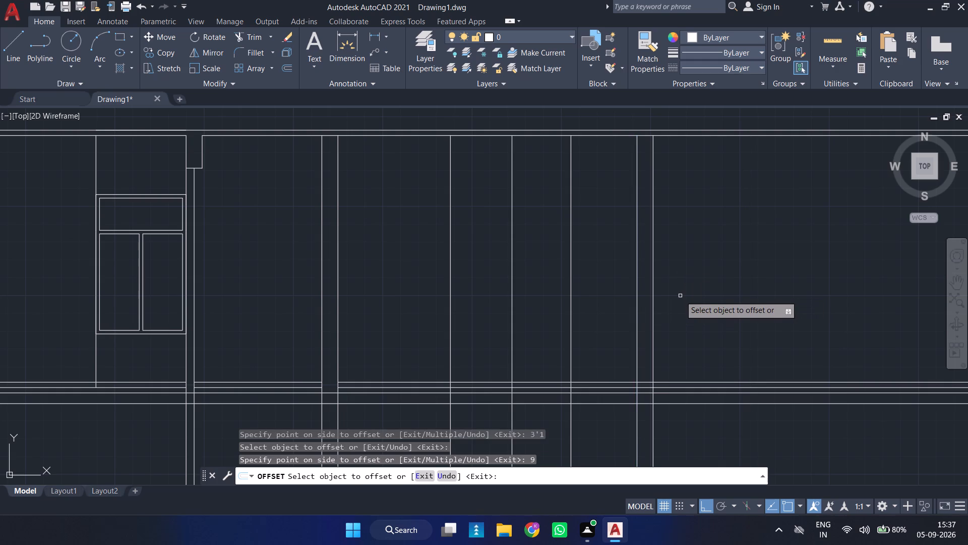
scroll(692, 292, "down", 2)
scroll(690, 284, "up", 1)
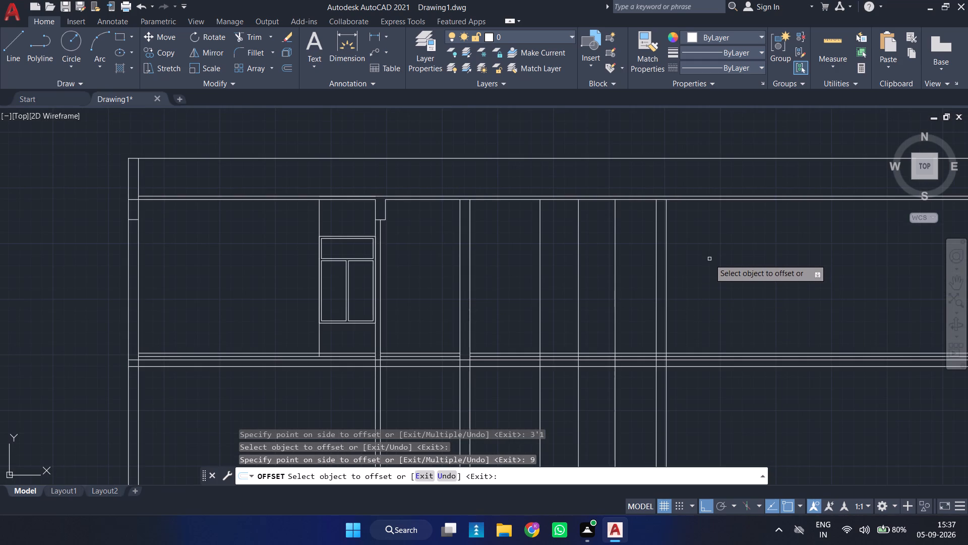
key("Escape")
Extend both vertical lines of the new right outer wall up to the topmost horizontal line.
type("TR")
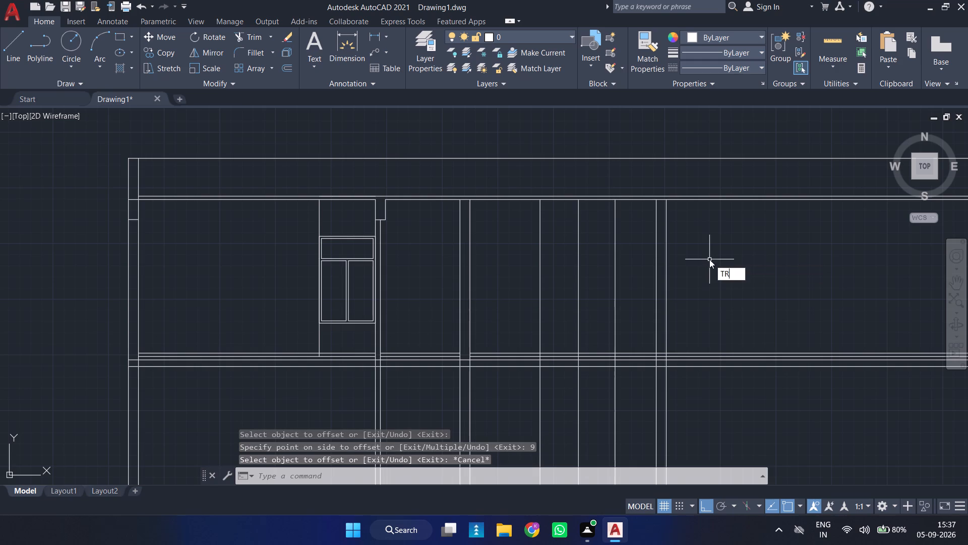
key("Return")
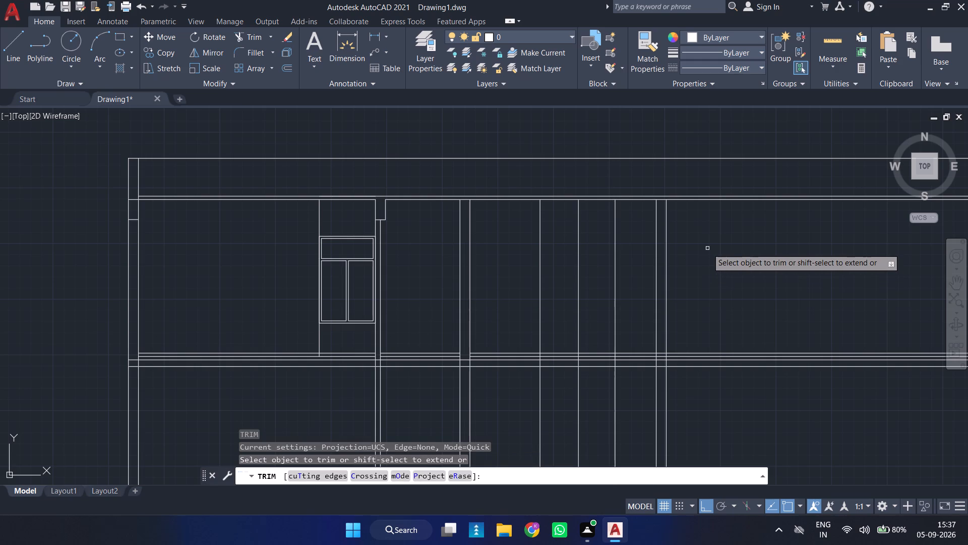
left_click(667, 246, "shift")
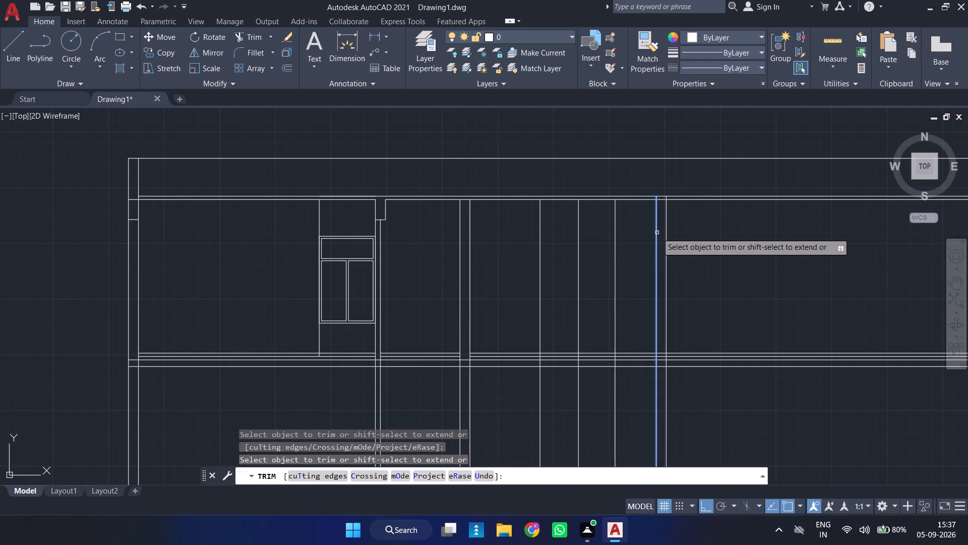
left_click(657, 233, "shift")
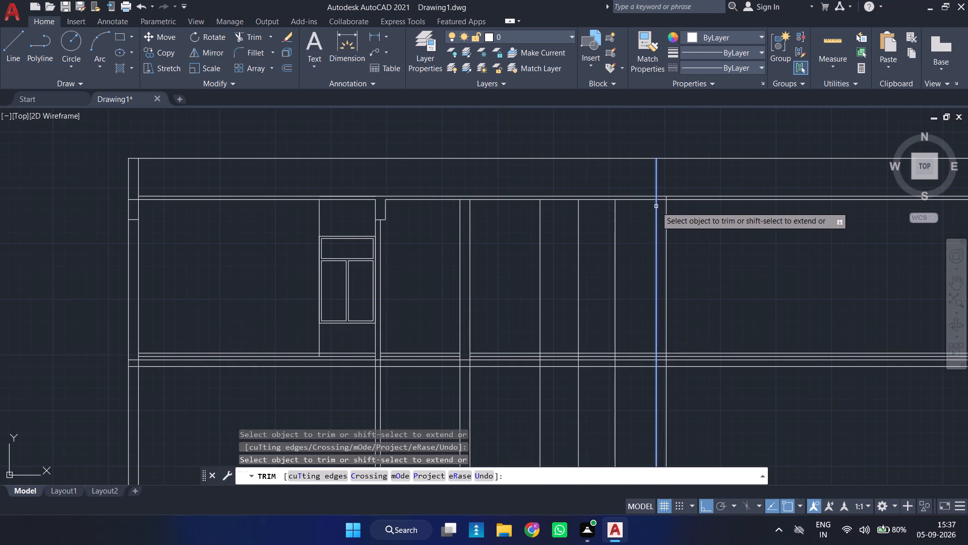
left_click(656, 206, "shift")
left_click(668, 208, "shift")
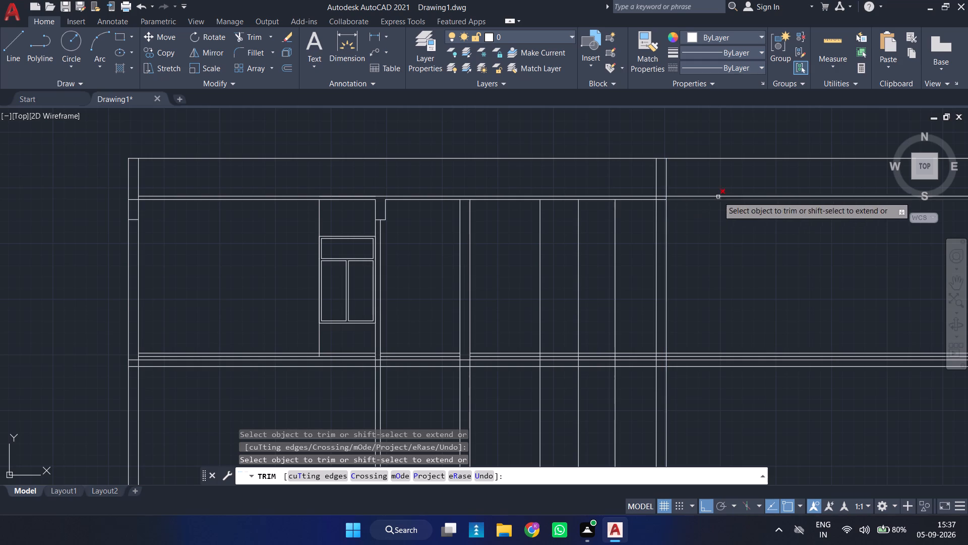
Trim all upper and lower horizontal wall lines that run past the new right outer wall's outer line.
left_click(728, 144)
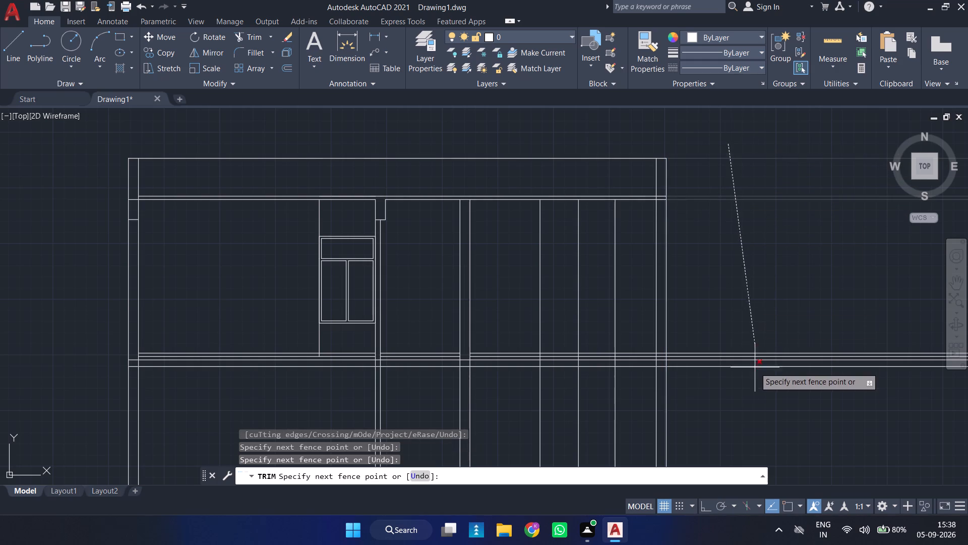
left_click(752, 397)
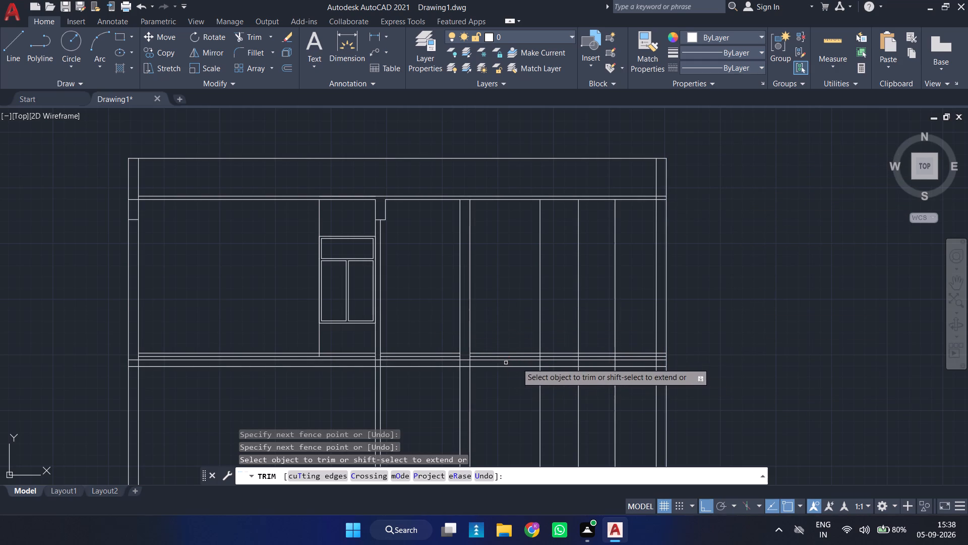
Trim the upper two lines of the lower horizontal wall inside the right outer wall, and end the command.
scroll(650, 360, "up", 1)
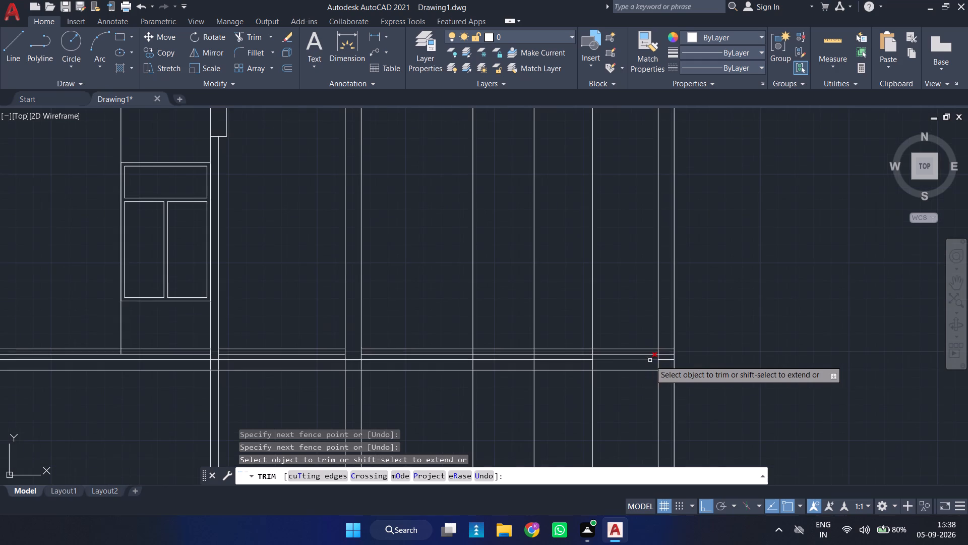
left_click(665, 355)
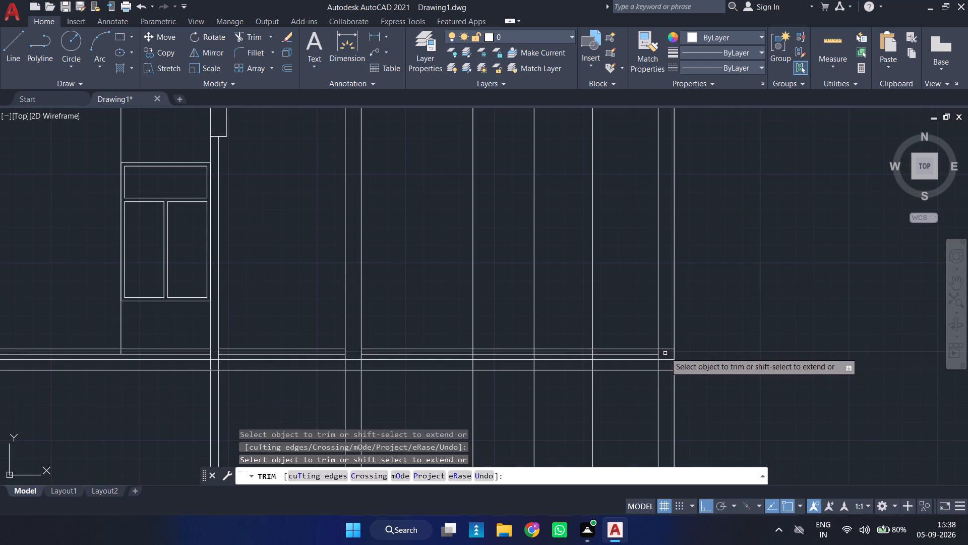
left_click(664, 348)
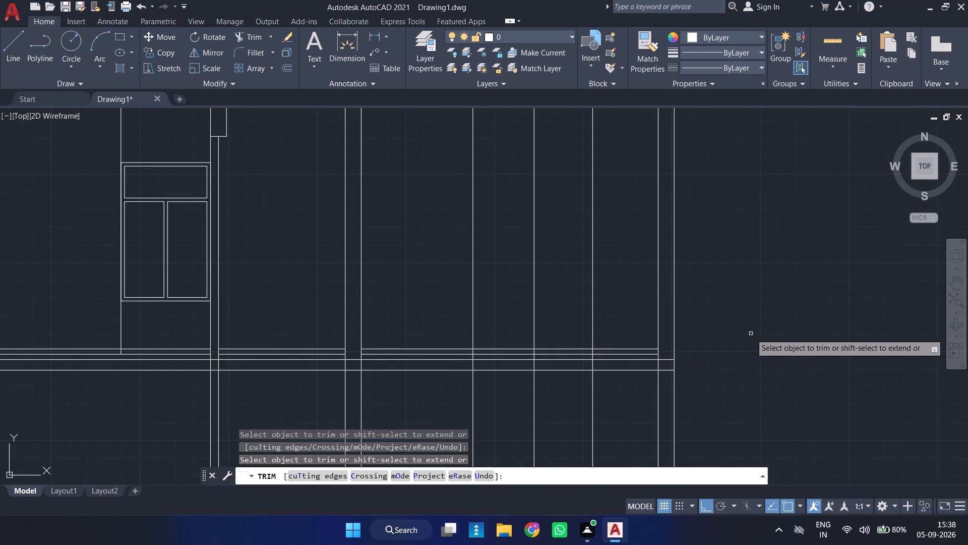
key("Escape")
Offset the lower wall's top line 7'2" upward between the 9-inch vertical wall and the right outer wall.
scroll(488, 330, "down", 3)
scroll(466, 340, "up", 3)
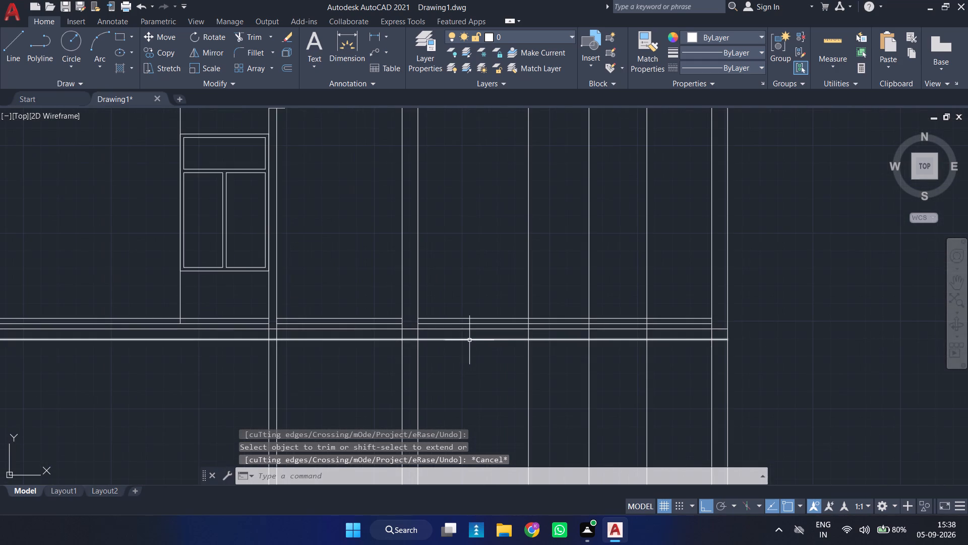
middle_click_drag(481, 365, 490, 434)
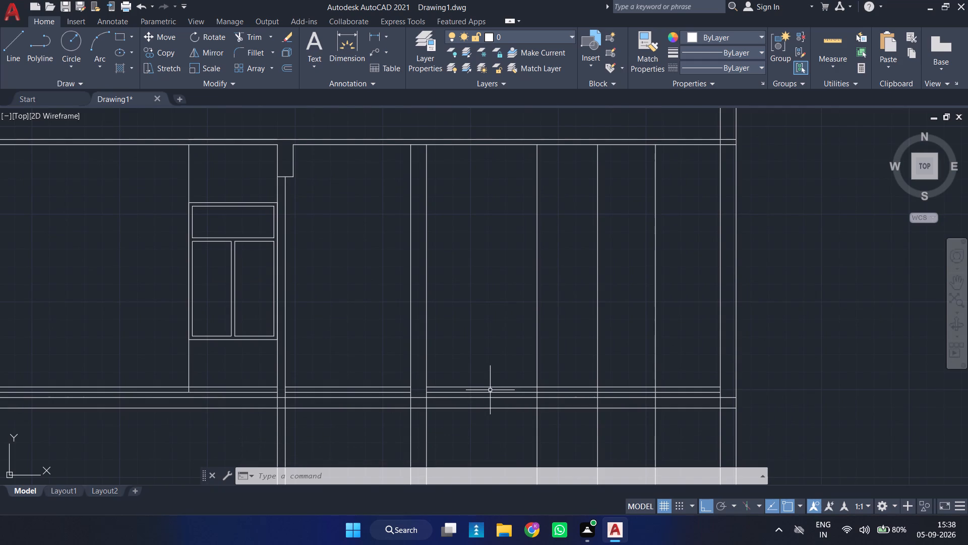
key("o")
key("Return")
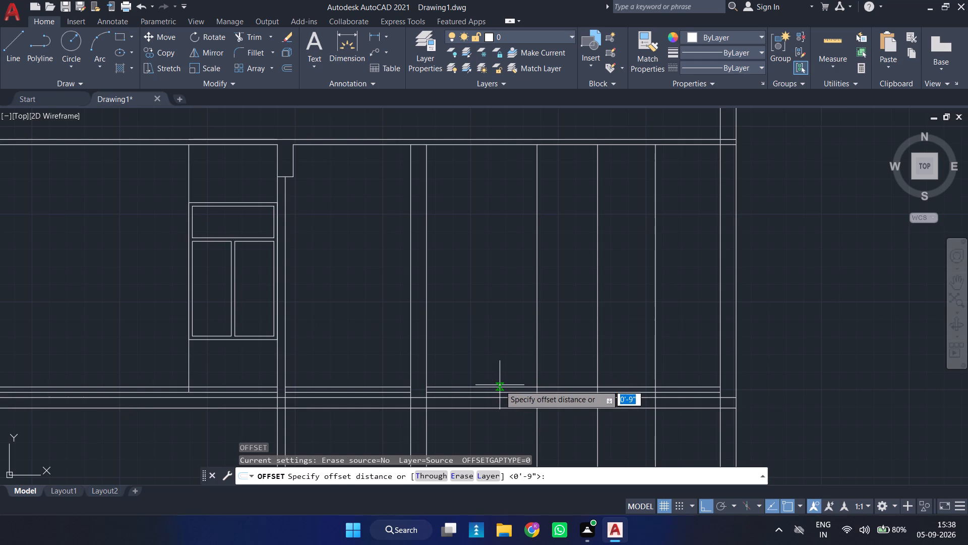
type("7'2")
key("Return")
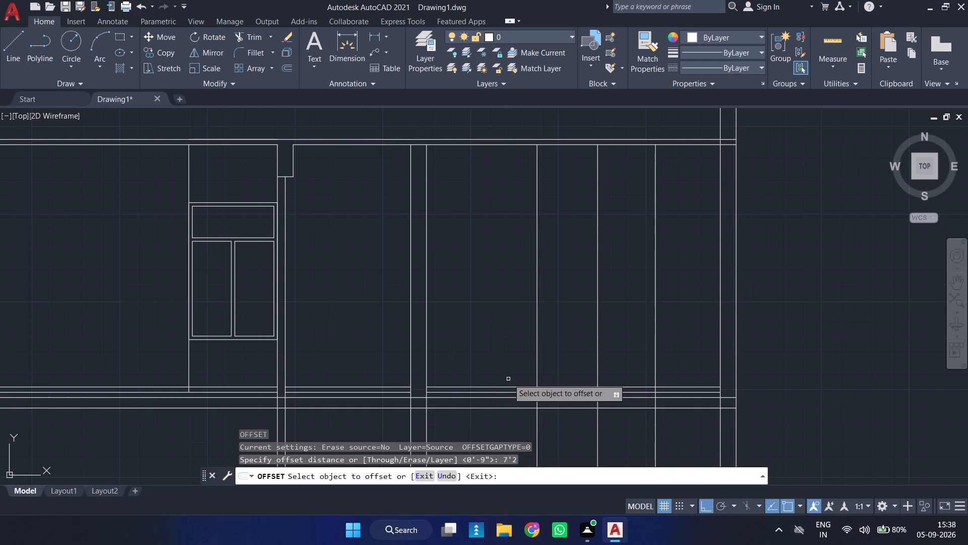
left_click(506, 387)
left_click(489, 252)
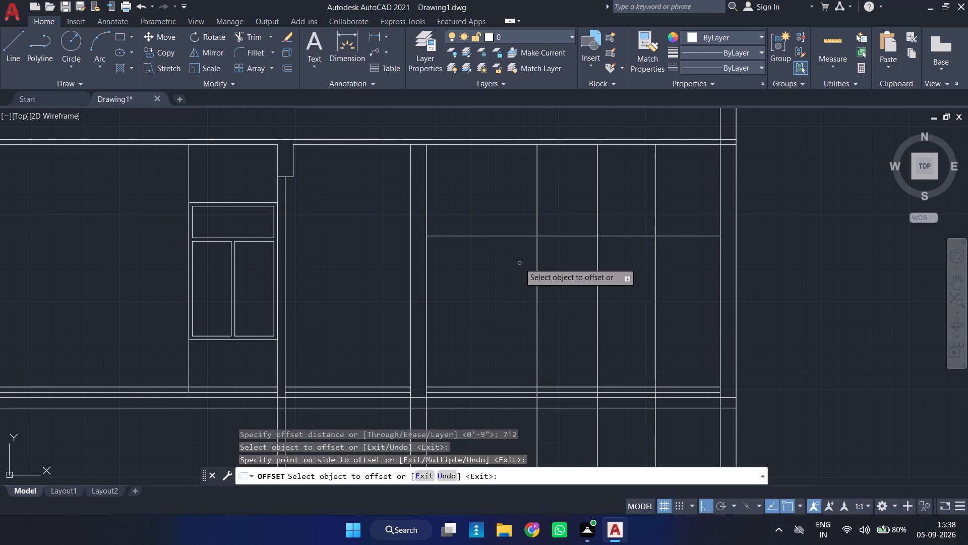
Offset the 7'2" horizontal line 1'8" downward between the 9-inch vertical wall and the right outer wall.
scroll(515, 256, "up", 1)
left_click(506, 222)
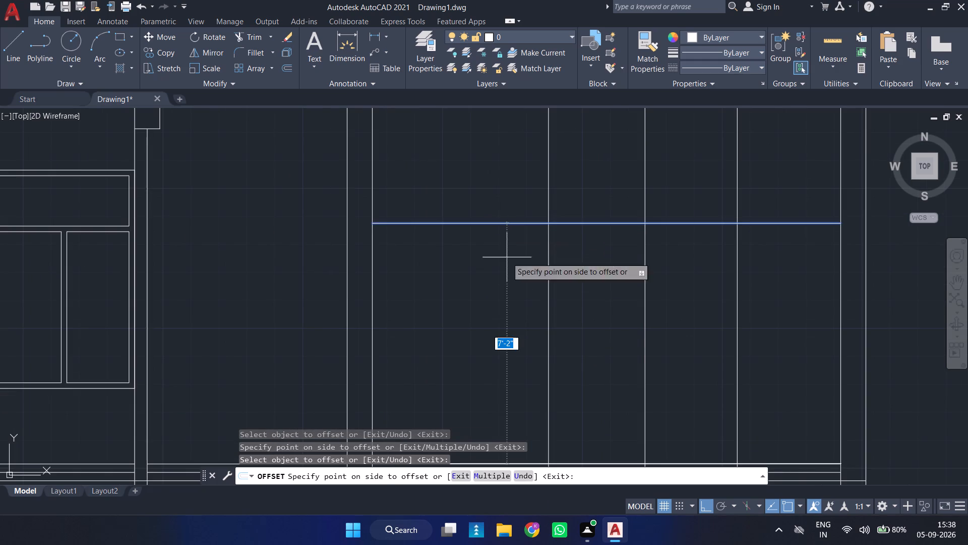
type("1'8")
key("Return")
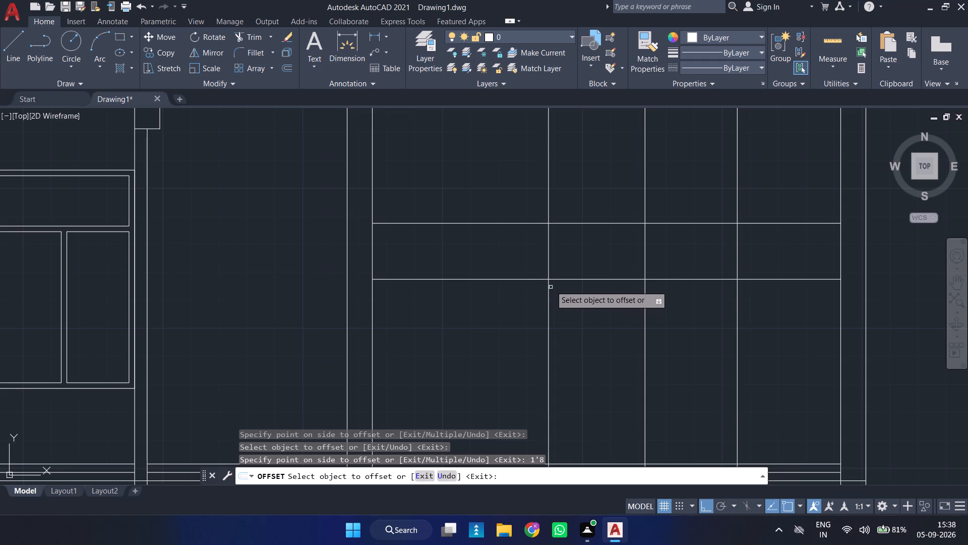
Offset the lower wall's top line 7' upward between the 9-inch vertical wall and the right outer wall.
scroll(589, 241, "down", 1)
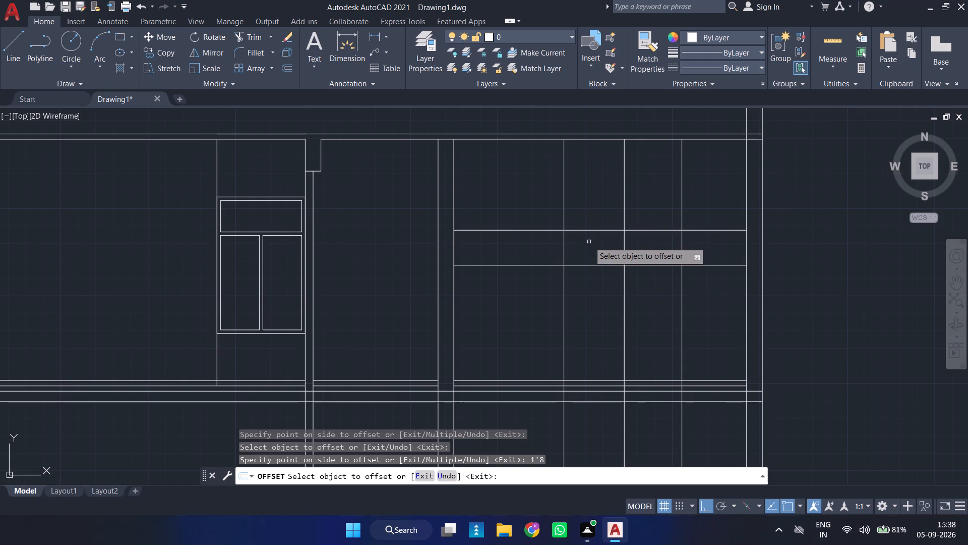
middle_click_drag(579, 311, 573, 261)
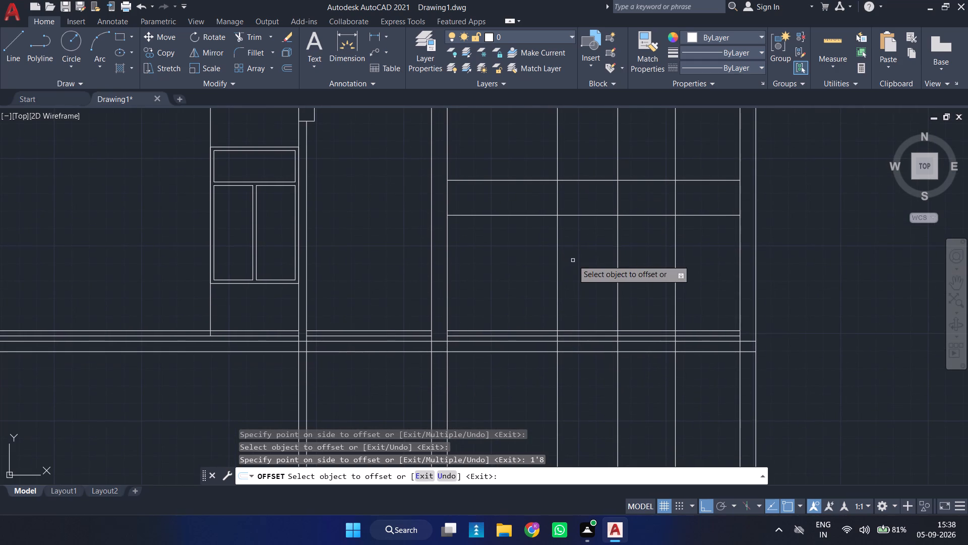
scroll(571, 243, "up", 1)
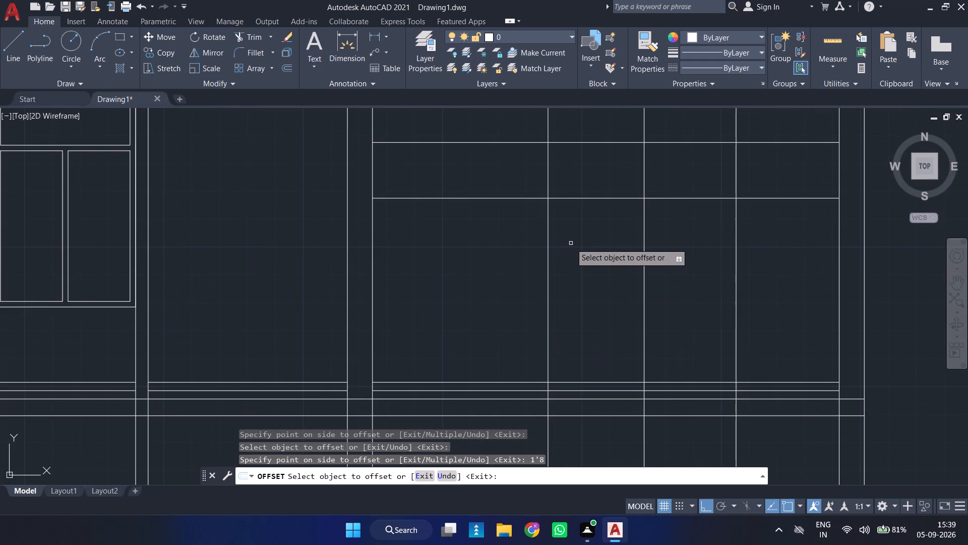
scroll(571, 243, "down", 1)
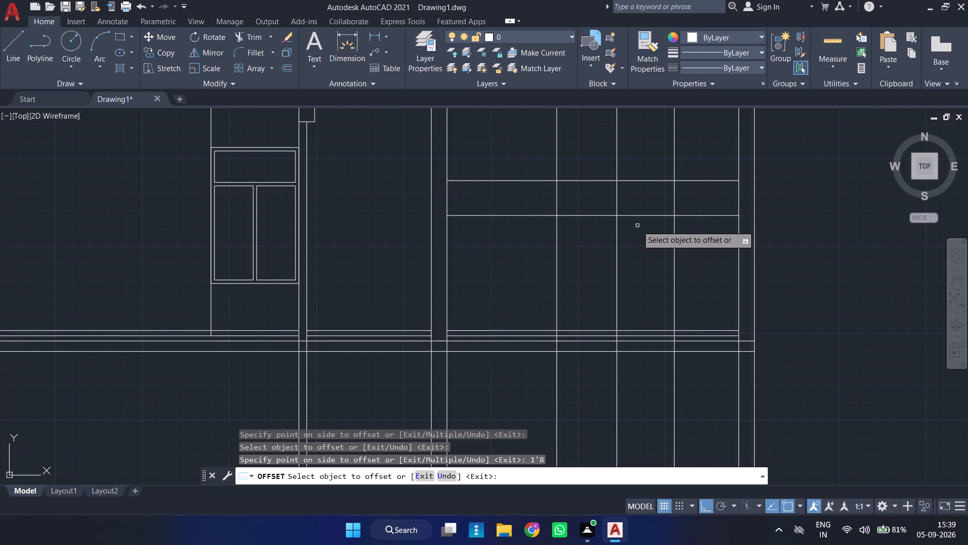
middle_click_drag(642, 254, 589, 257)
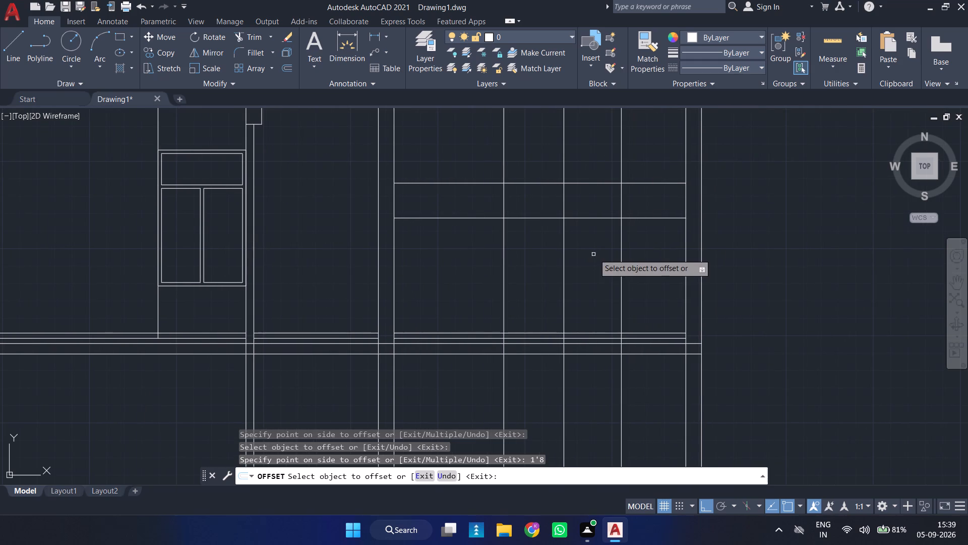
left_click(594, 331)
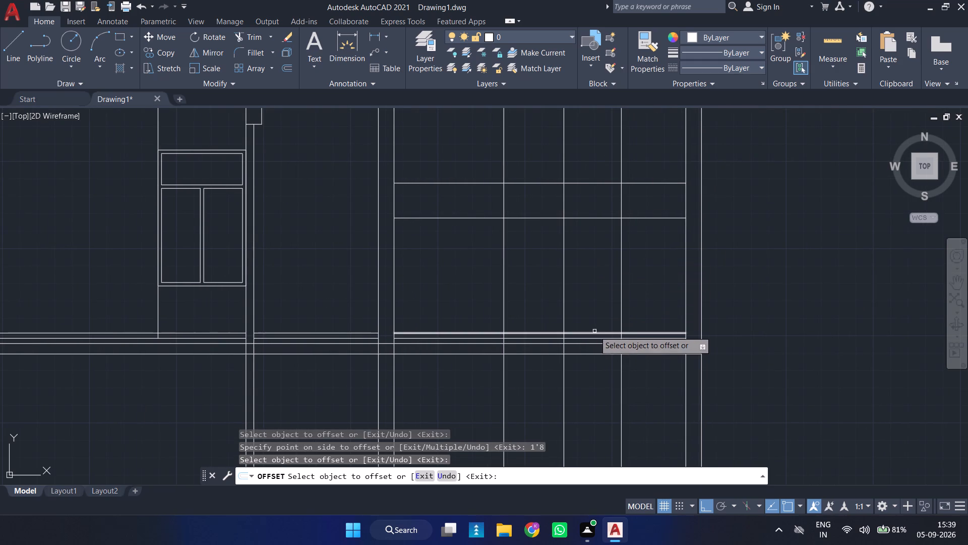
left_click(594, 332)
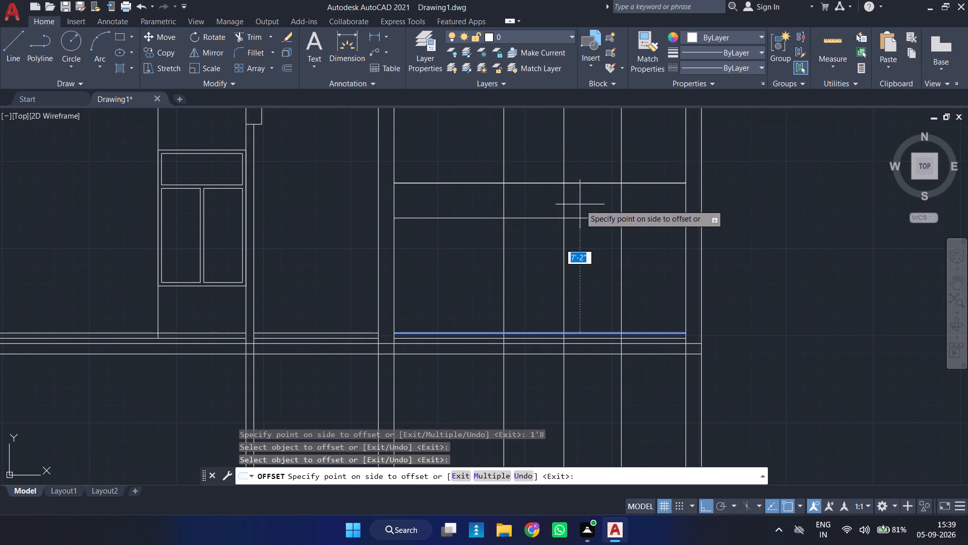
type("7'")
key("Return")
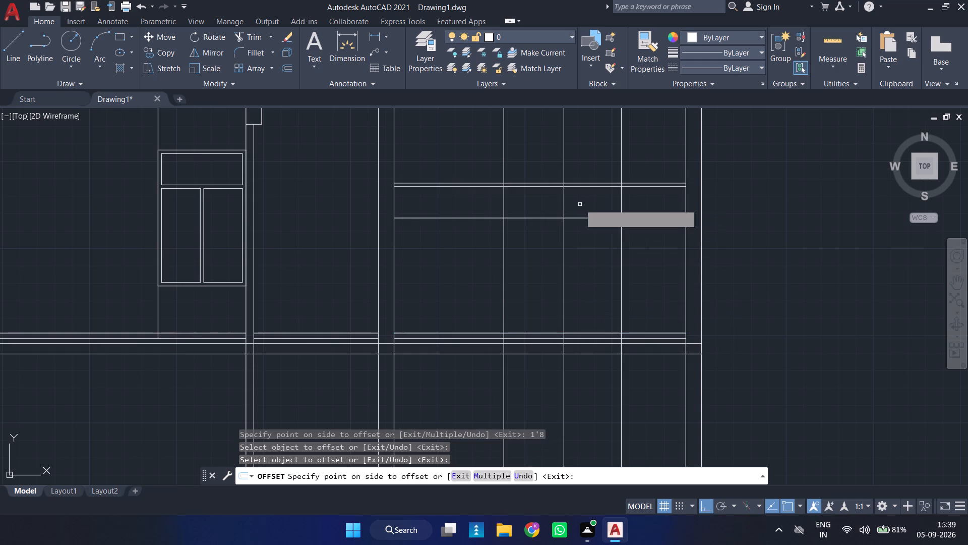
Trim the offset horizontals beside the right outer wall and between the first two inner verticals, plus the topmost one between the last two verticals.
scroll(583, 171, "up", 1)
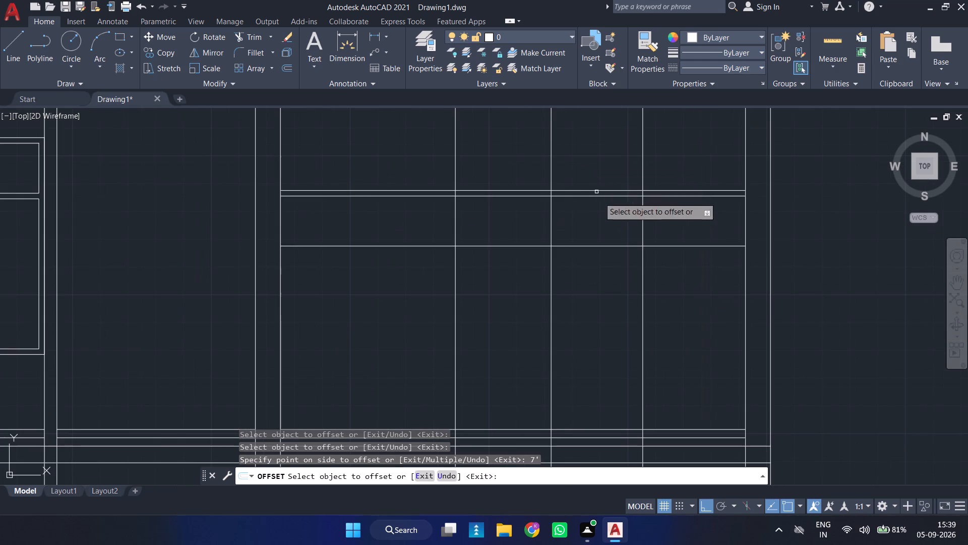
key("Escape")
type("TR")
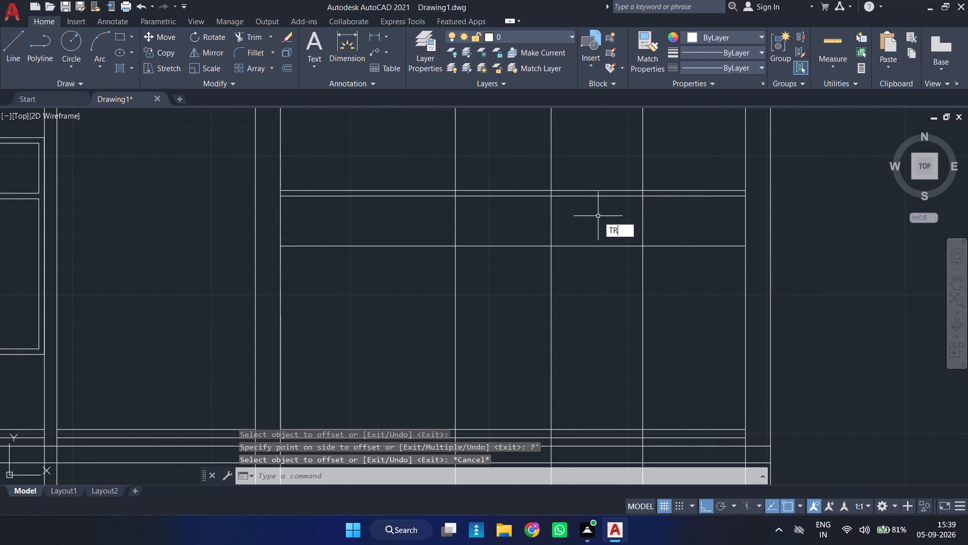
key("Return")
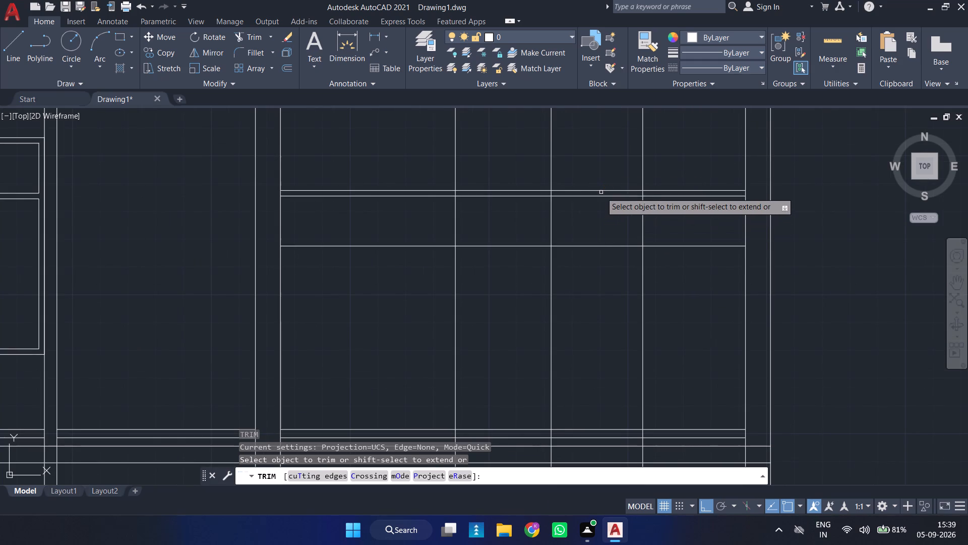
left_click(602, 191)
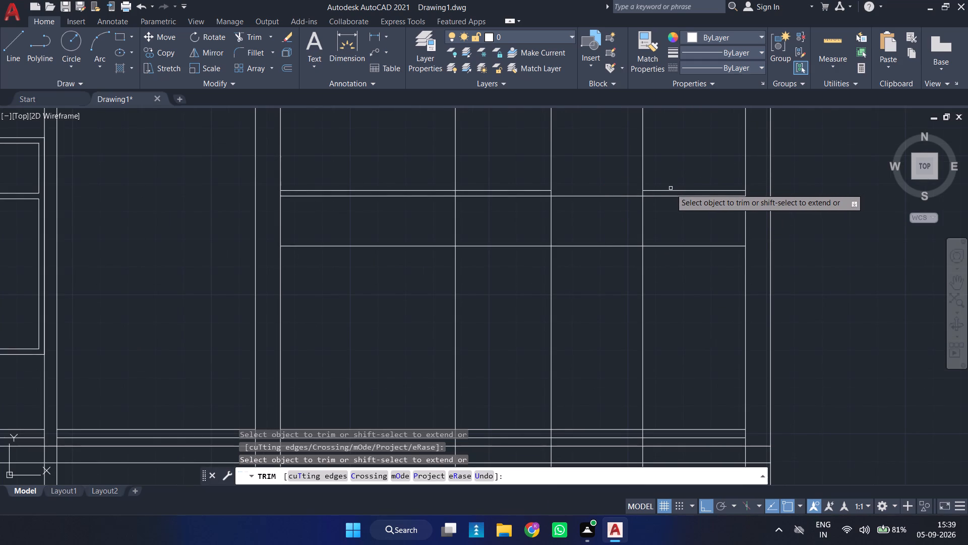
left_click(671, 189)
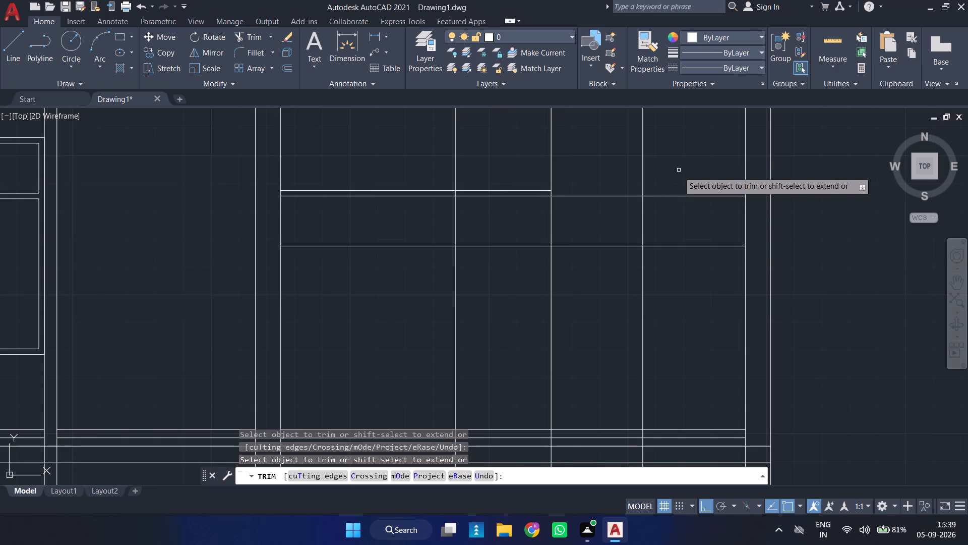
left_click(689, 181)
left_click(689, 286)
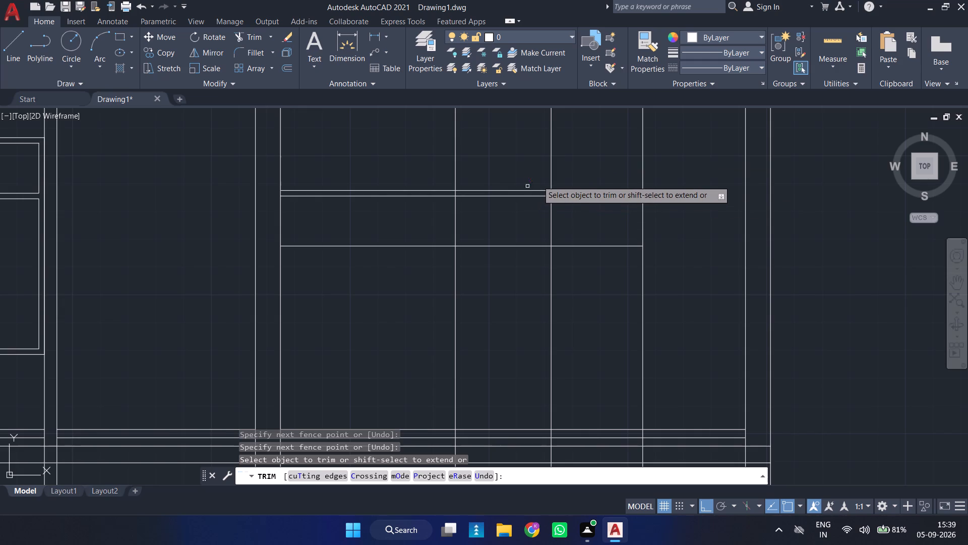
left_click(501, 169)
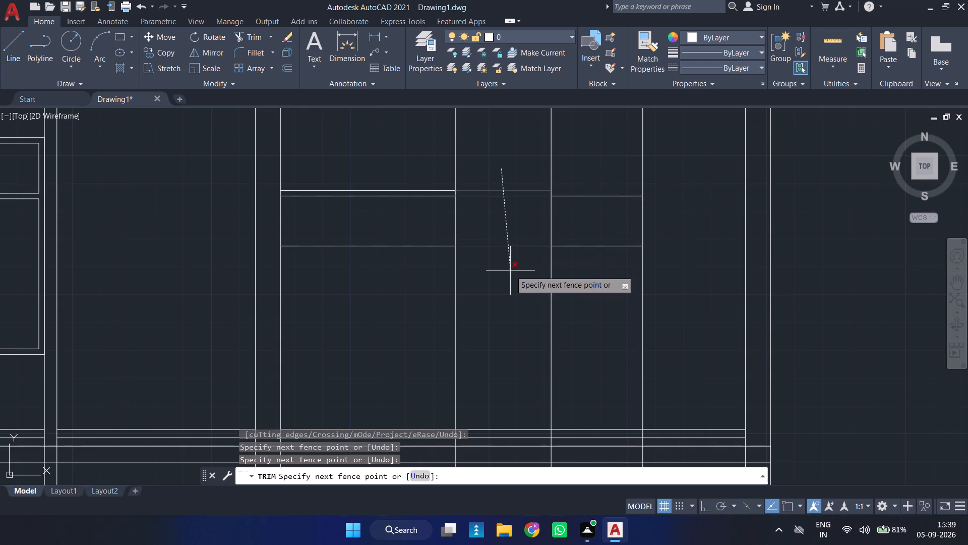
left_click(510, 276)
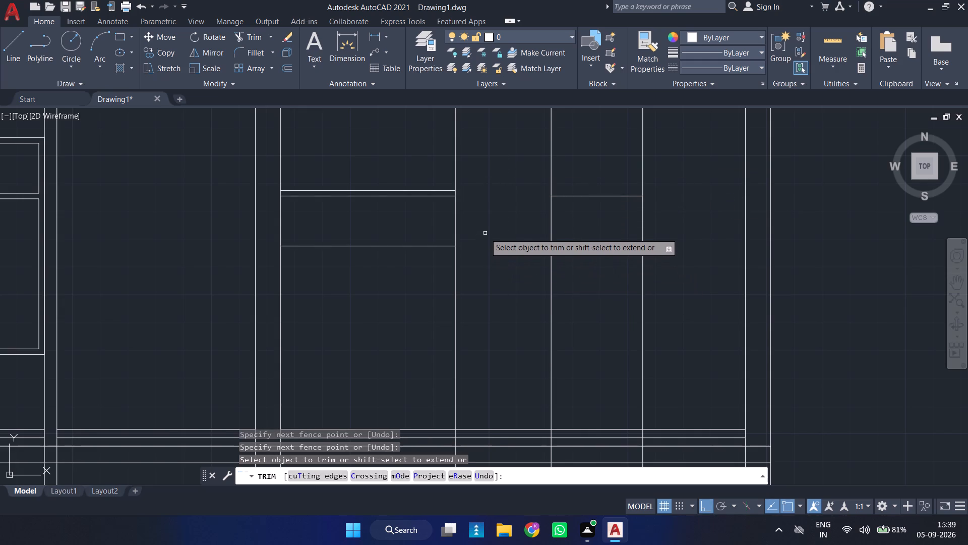
Trim the 7' line beside the 9-inch wall and the lowest offset line between the last two inner verticals.
scroll(485, 229, "down", 2)
middle_click_drag(485, 229, 527, 199)
scroll(519, 204, "up", 2)
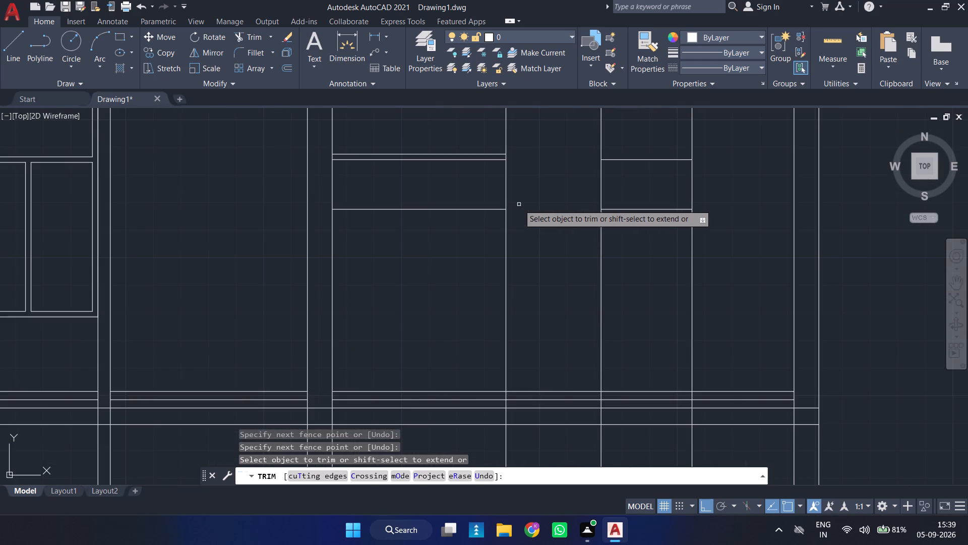
left_click(470, 160)
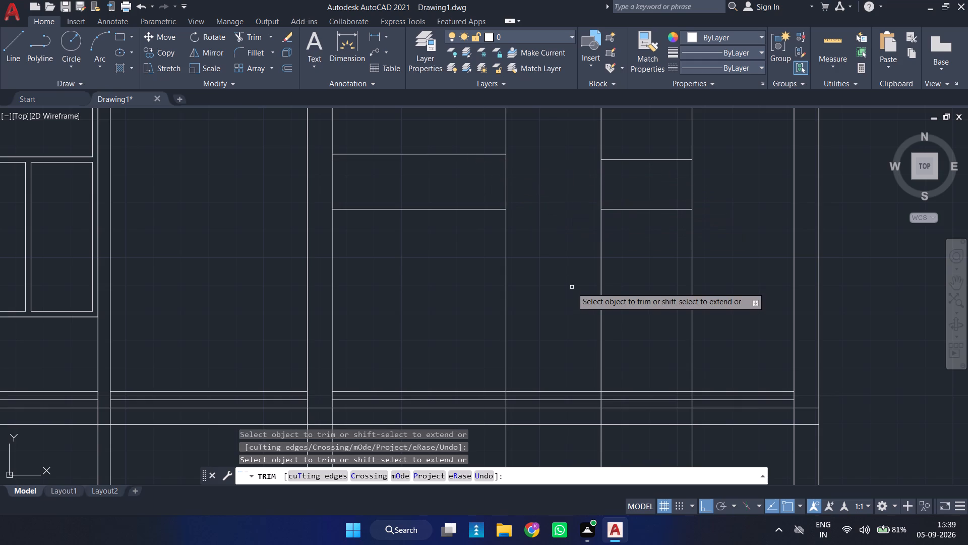
scroll(572, 287, "down", 1)
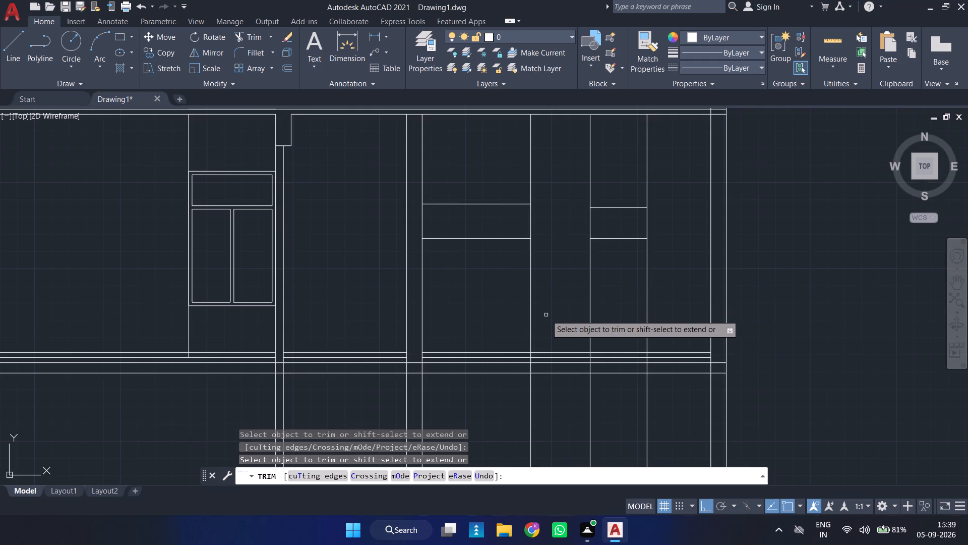
middle_click_drag(546, 314, 636, 325)
scroll(644, 320, "up", 1)
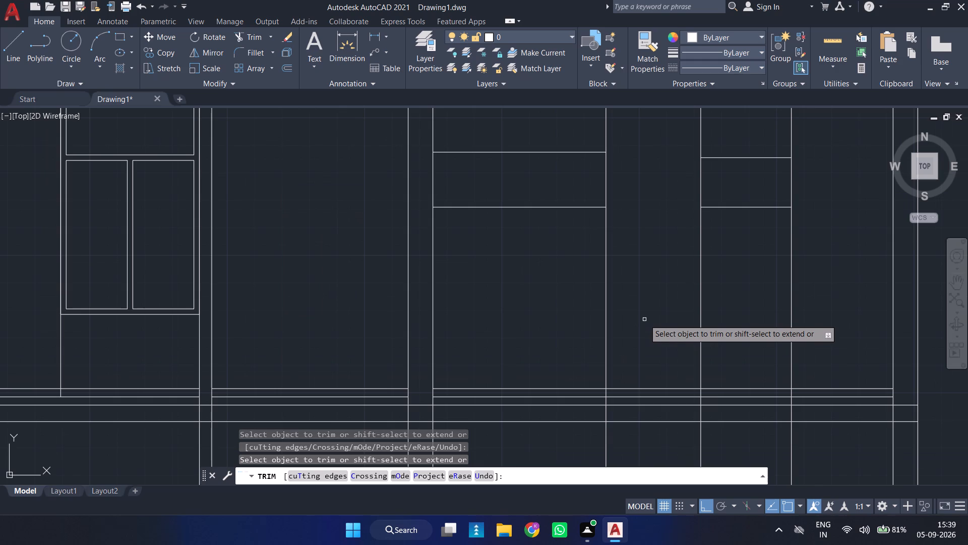
scroll(644, 318, "down", 1)
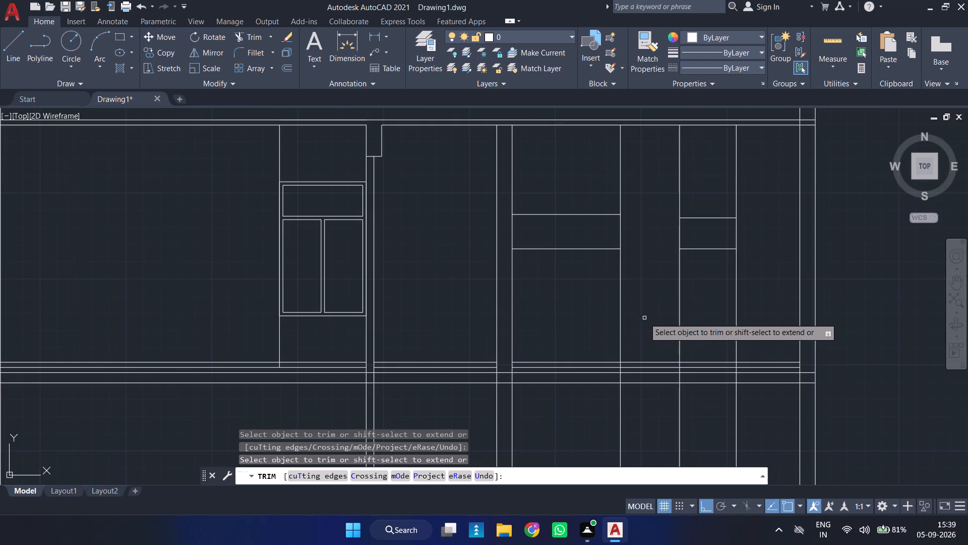
left_click(712, 250)
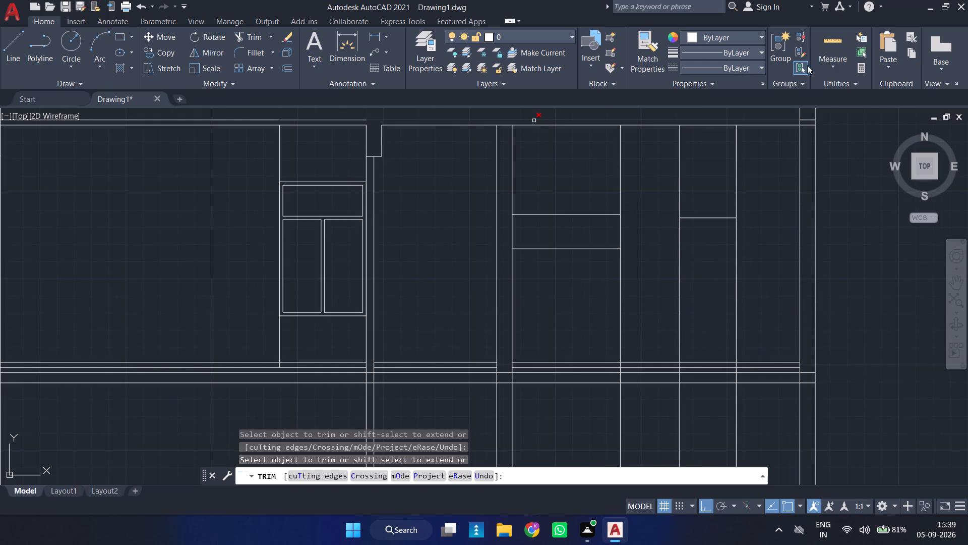
Quick-measure the height of the lower offset line beside the 9-inch wall above the lower wall's top line.
left_click(830, 63)
left_click(832, 92)
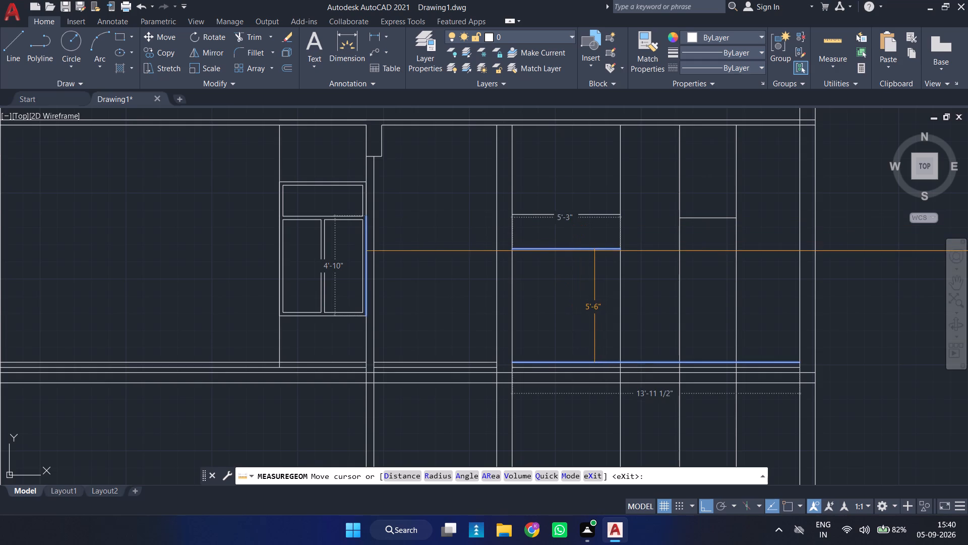
key("Escape")
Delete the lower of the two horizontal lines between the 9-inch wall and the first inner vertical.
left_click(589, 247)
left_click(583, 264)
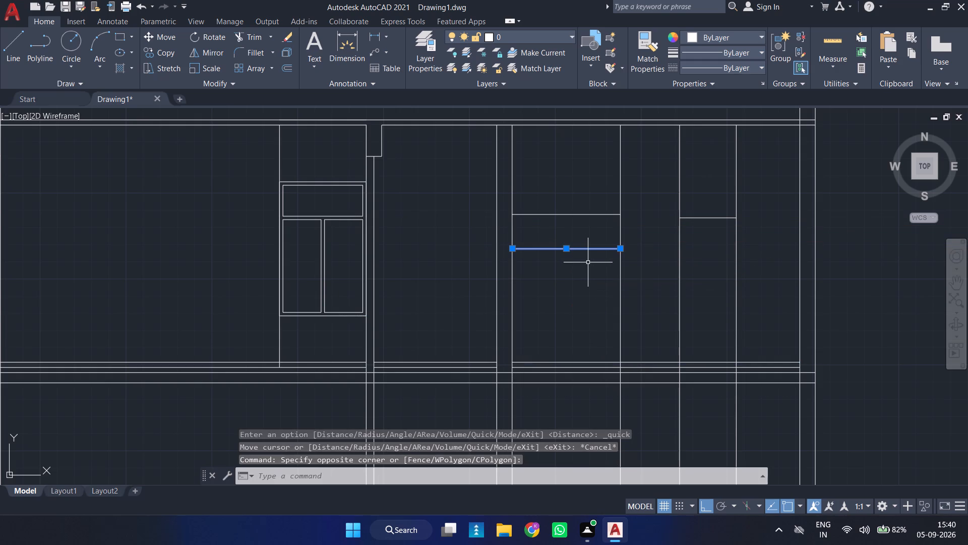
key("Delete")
Quick-measure the height of the remaining horizontal line beside the 9-inch wall above the lower wall's top line.
left_click(835, 65)
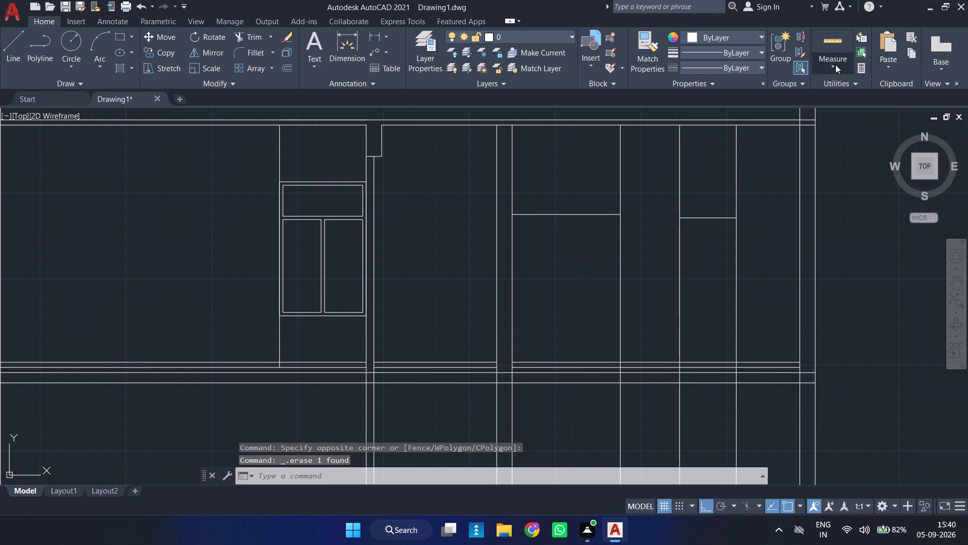
left_click(829, 92)
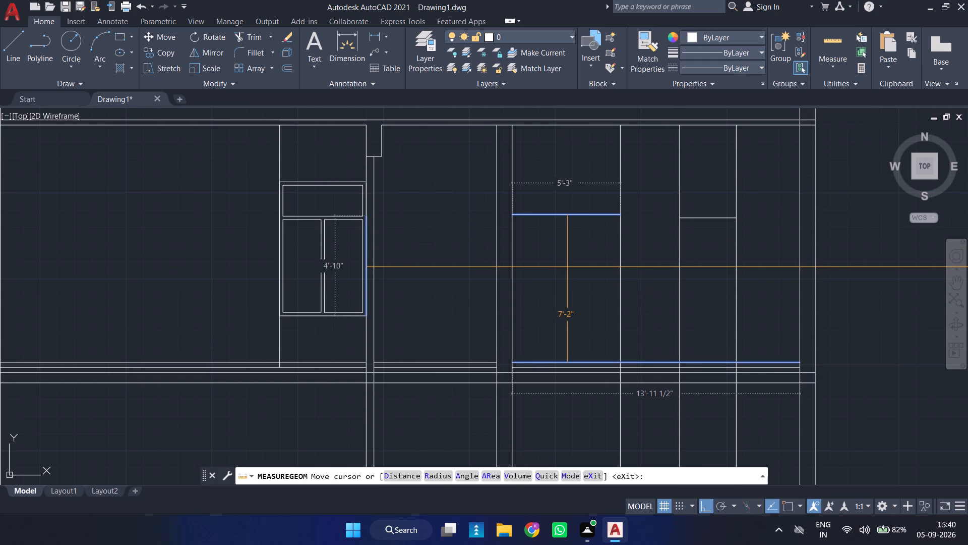
key("Escape")
Offset the 7'2" horizontal line beside the 9-inch wall 1'8" upward.
key("o")
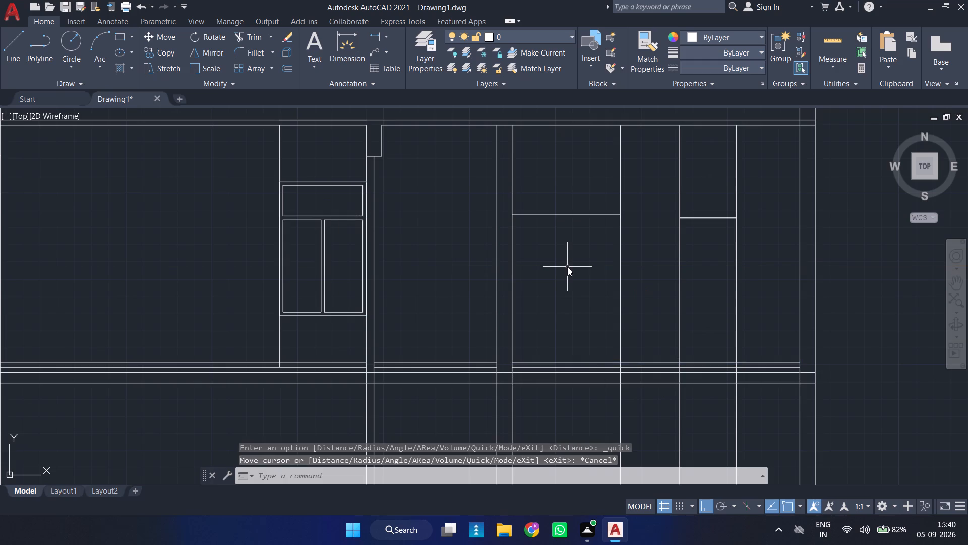
key("Return")
key("1")
type("'8")
key("Return")
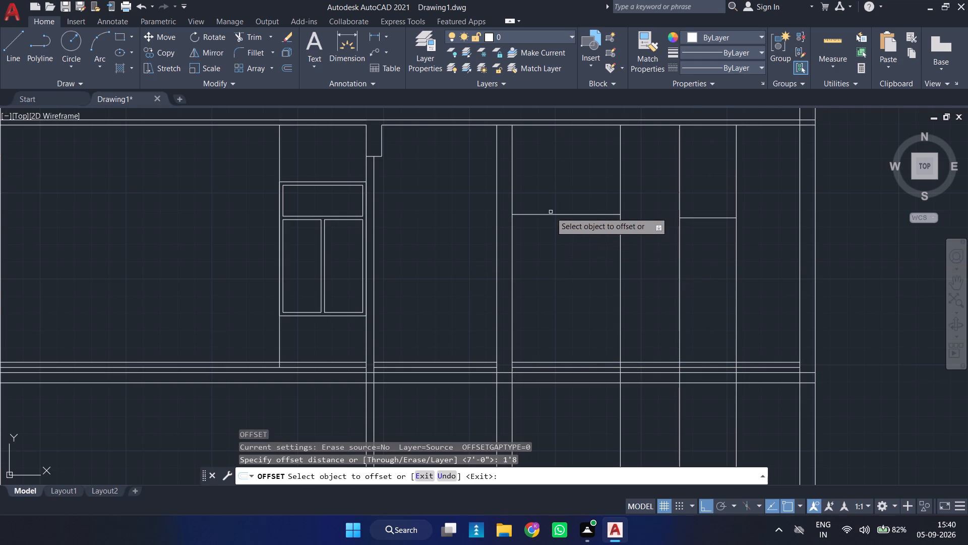
left_click(552, 215)
left_click(546, 190)
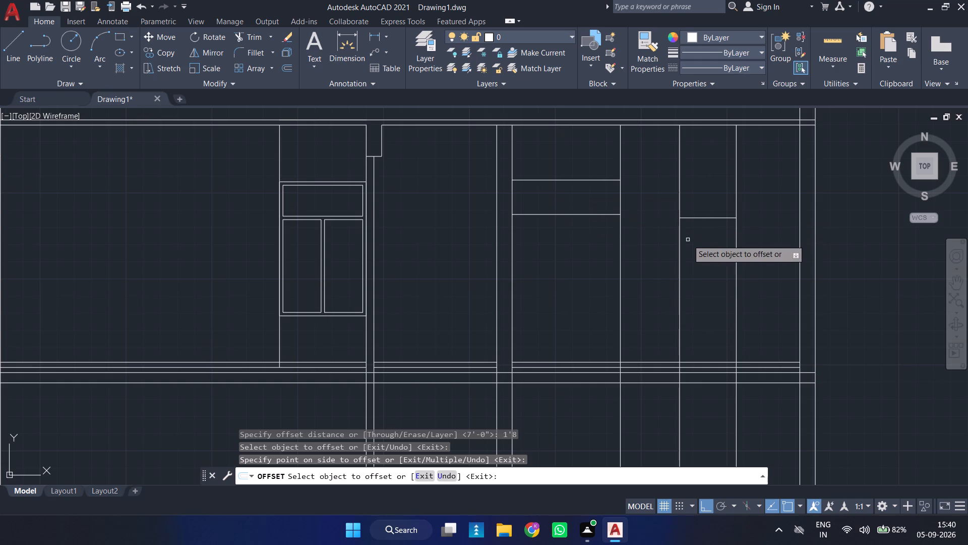
Trim the three inner verticals above their top horizontal lines at the 7' opening and the new 1'8" offset, and end the command.
key("Escape")
type("TR")
key("Return")
left_click(763, 168)
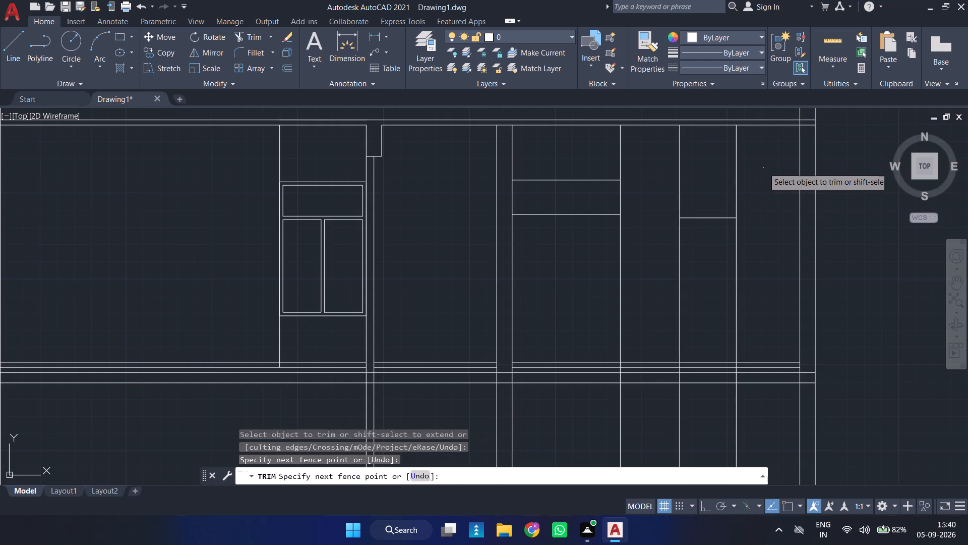
left_click(672, 187)
left_click(652, 162)
left_click(598, 151)
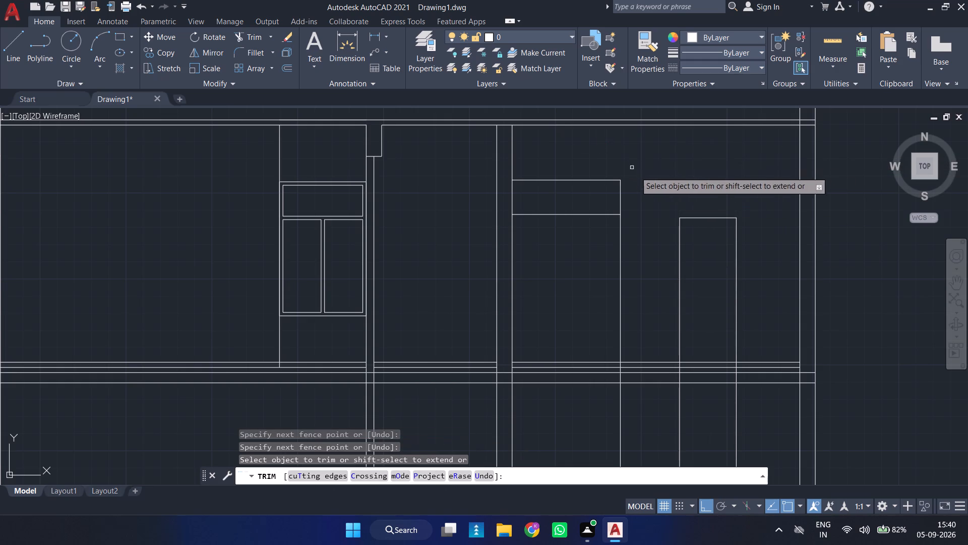
scroll(641, 170, "down", 1)
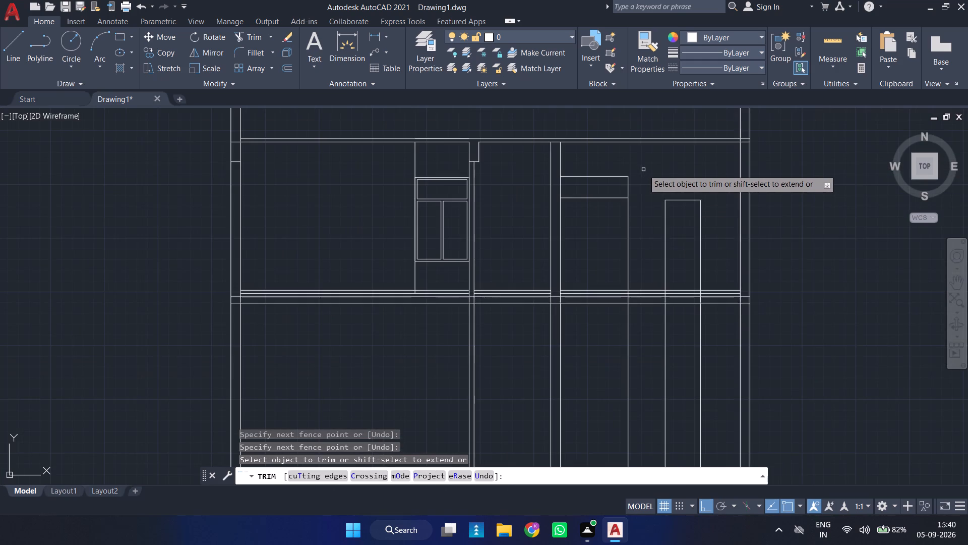
scroll(643, 170, "up", 1)
key("Escape")
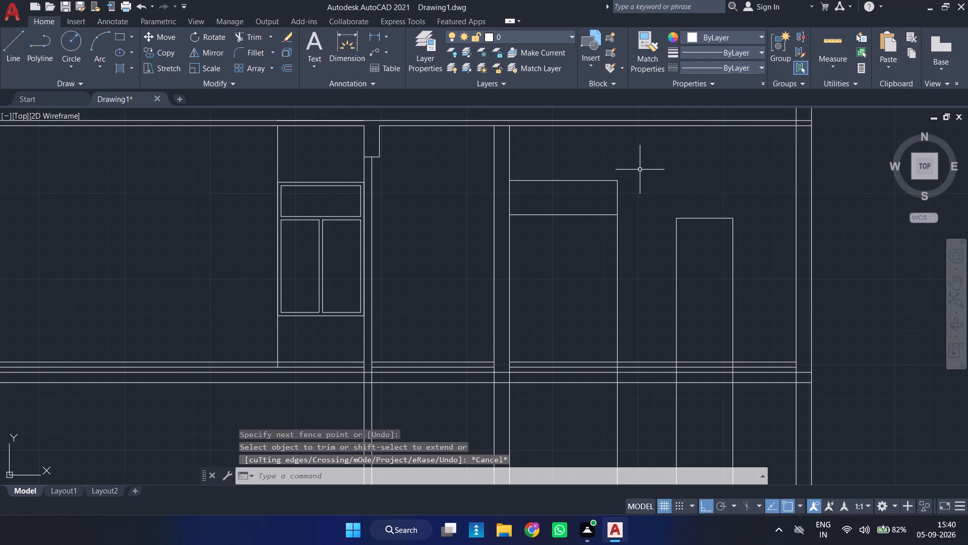
Offset the top, lower horizontal and right vertical lines of the opening beside the 9-inch wall 2" inward or downward.
key("o")
key("Return")
key("2")
key("Return")
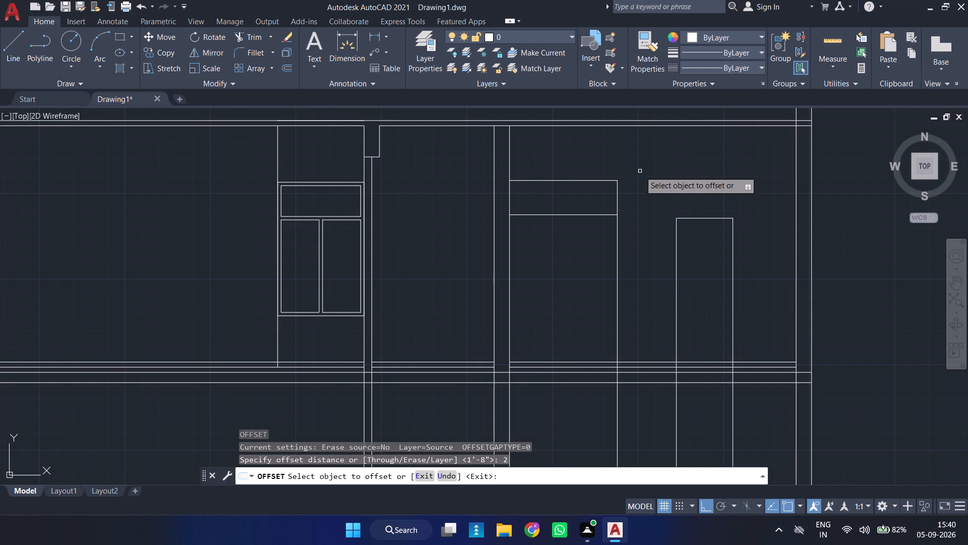
left_click(585, 181)
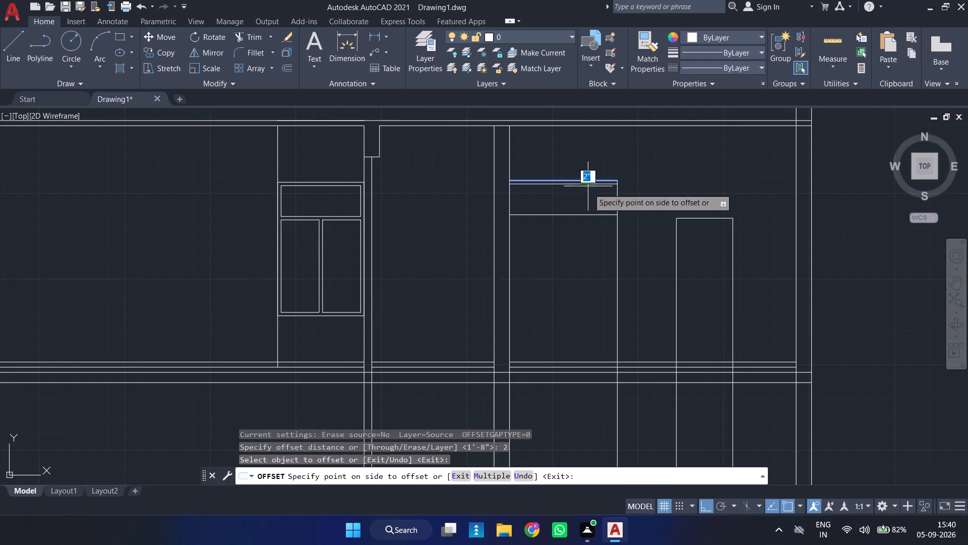
left_click(589, 191)
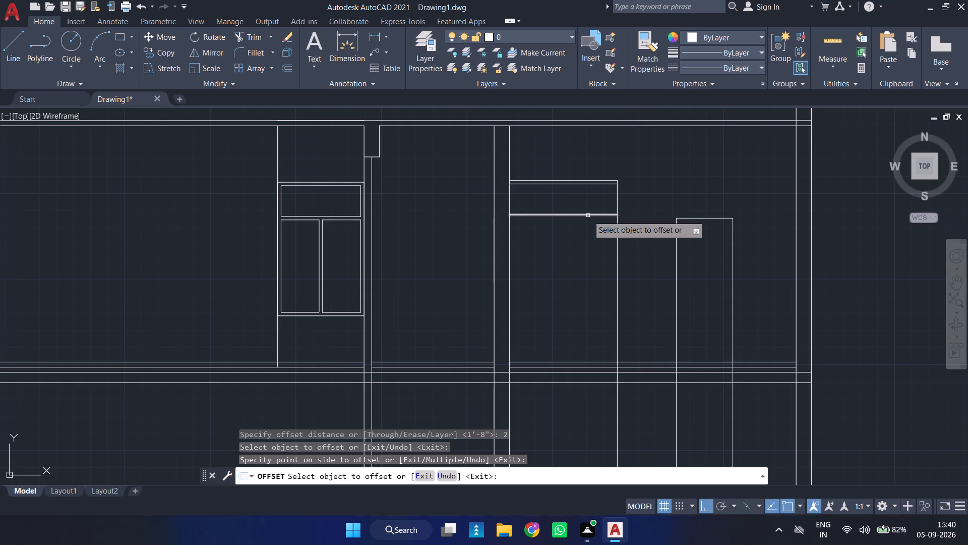
scroll(588, 215, "up", 2)
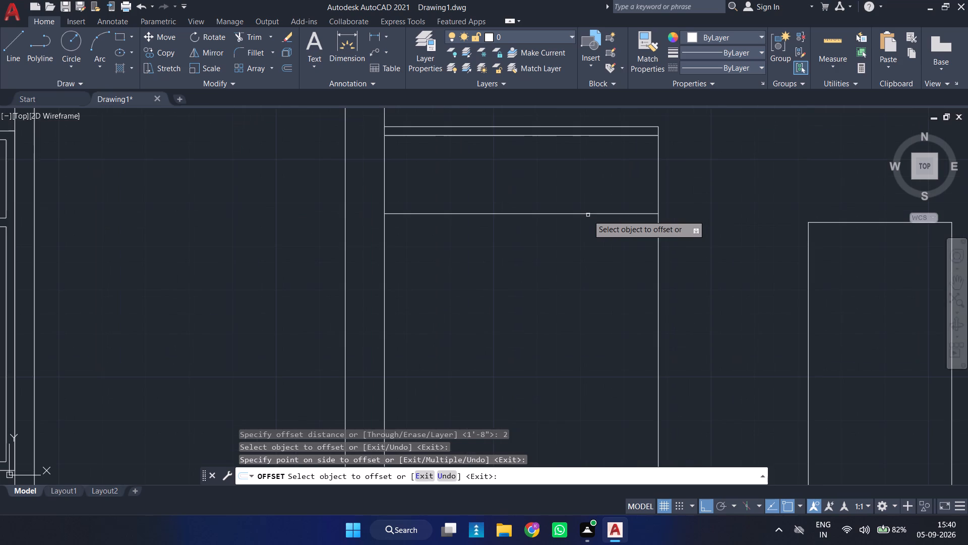
left_click(588, 215)
left_click(584, 236)
left_click(659, 189)
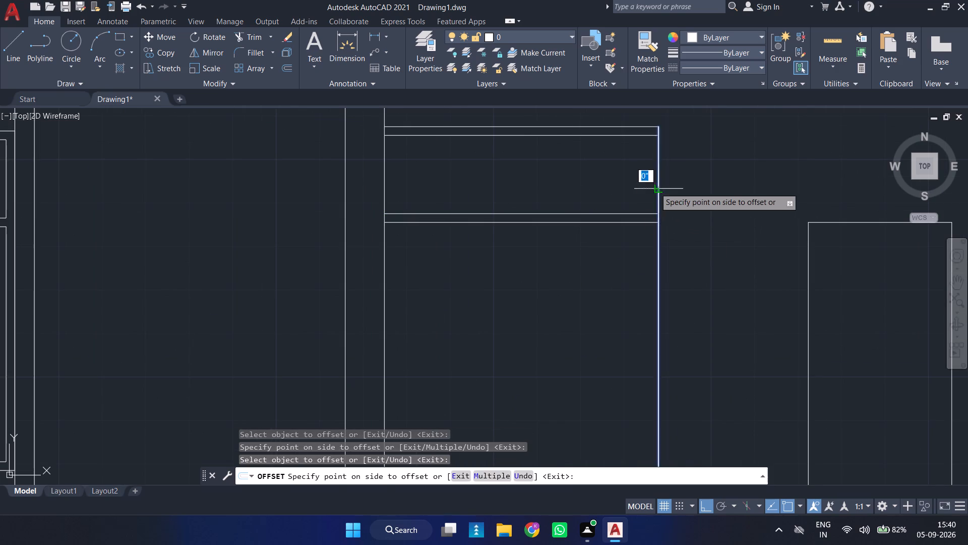
left_click(626, 191)
Offset the top line and both side lines of the narrow 7' opening 2" inward.
scroll(631, 189, "down", 2)
middle_click_drag(616, 237, 587, 220)
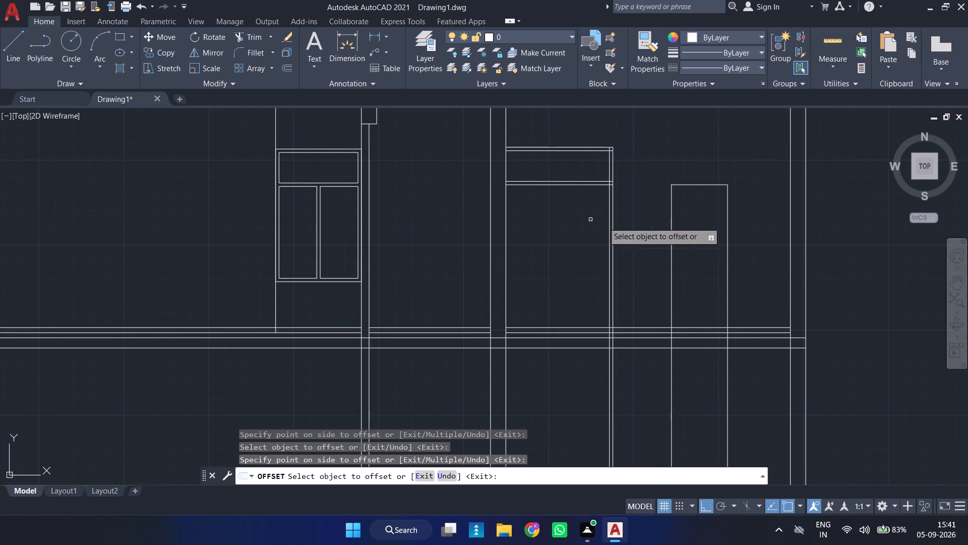
left_click(693, 183)
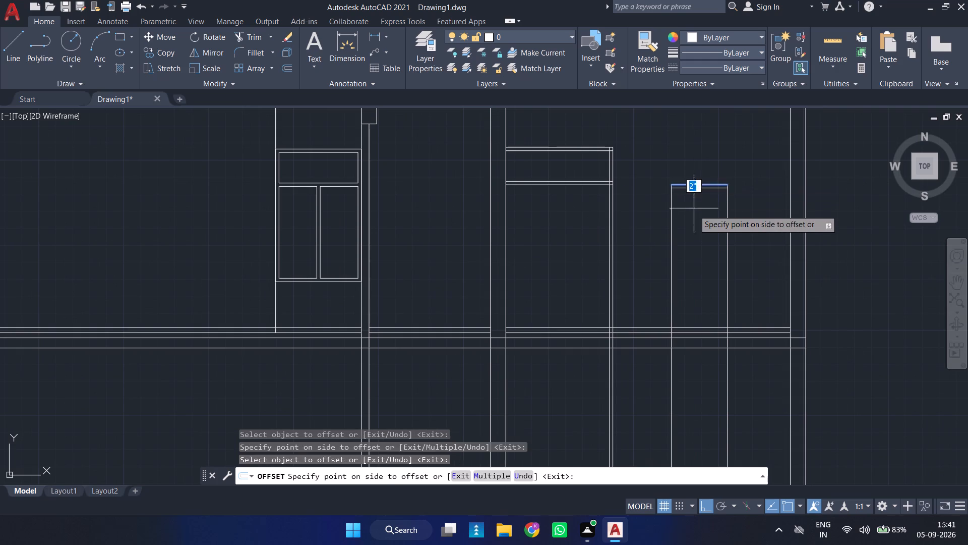
left_click(694, 216)
left_click(674, 211)
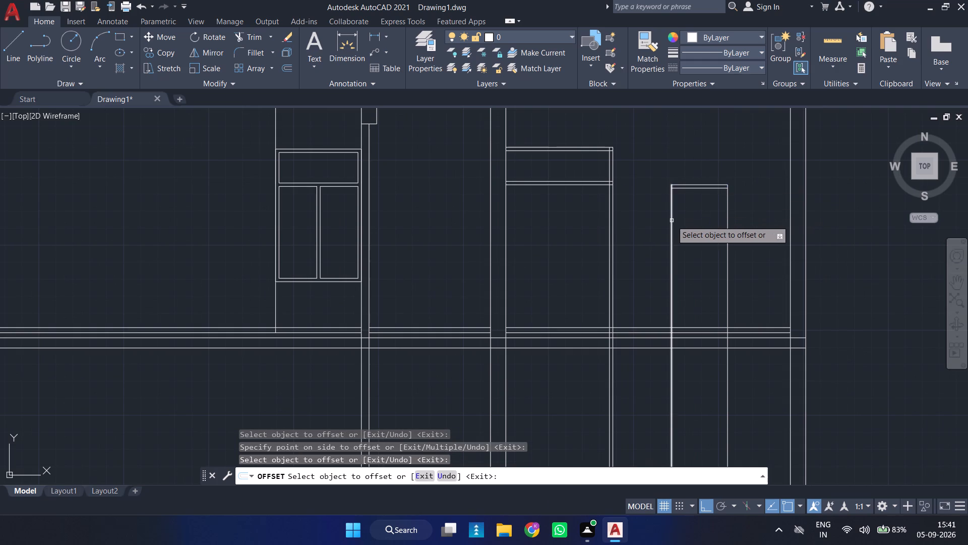
left_click_drag(672, 221, 680, 219)
left_click(695, 217)
left_click(727, 242)
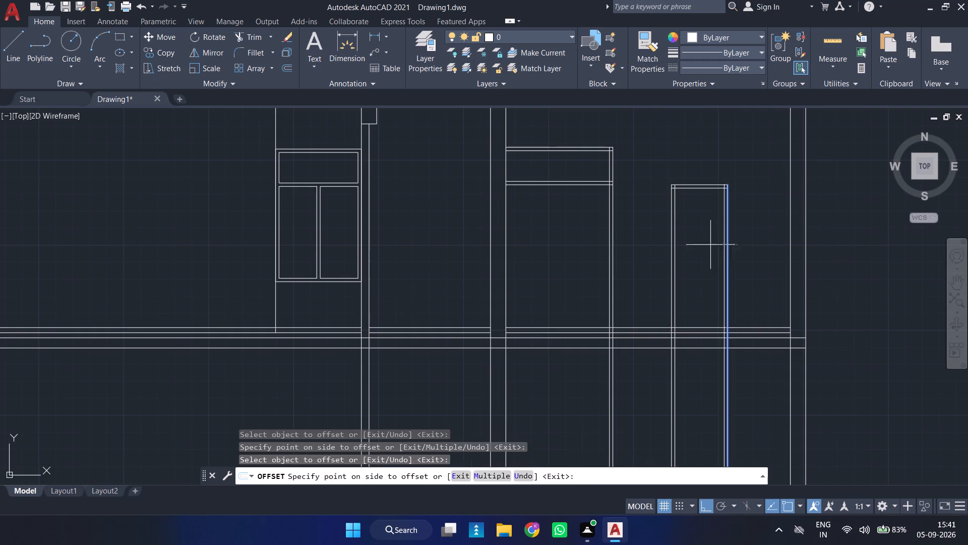
left_click(710, 245)
Offset the lower wall's top line between the 9-inch wall and right outer wall 2" upward, and end the command.
left_click(638, 328)
left_click(636, 313)
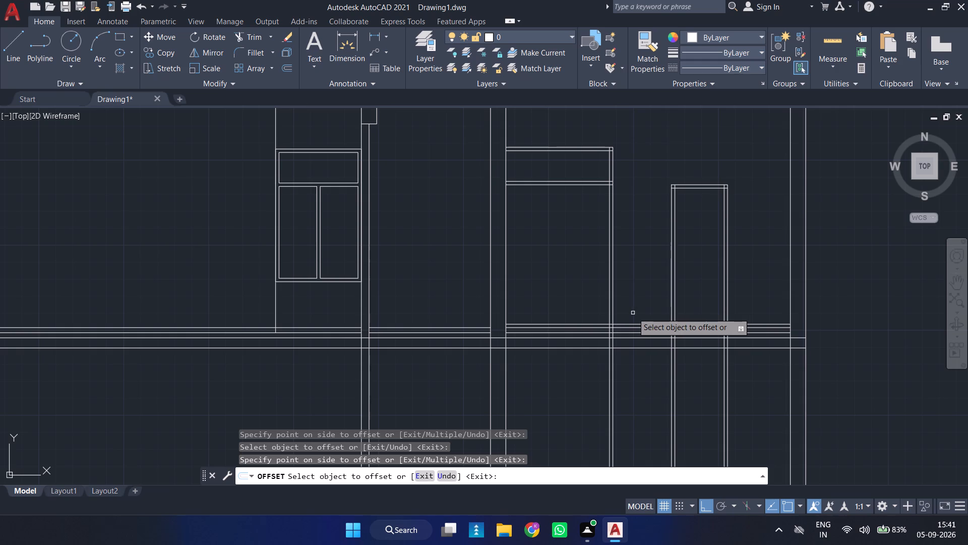
key("Escape")
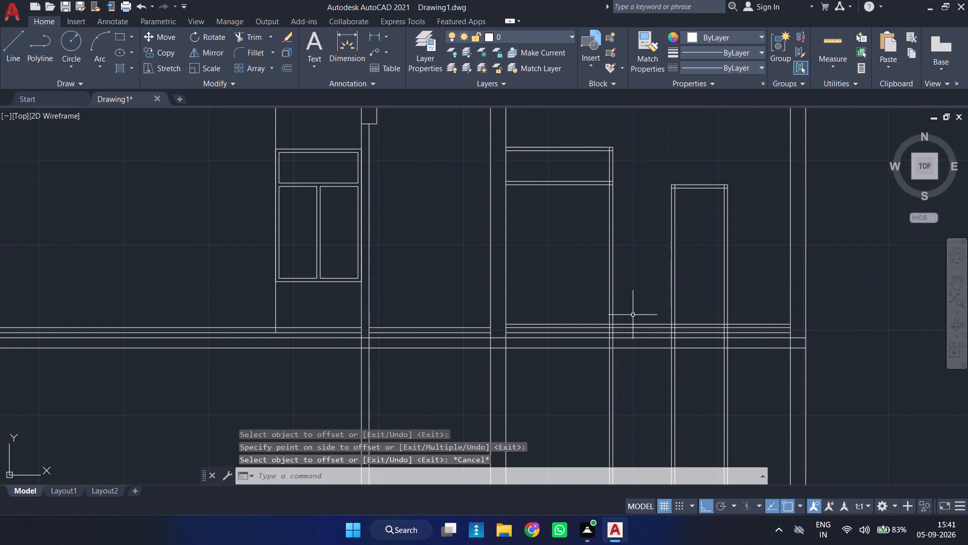
Trim the new 2" offset above the lower wall so only its piece between the two openings remains.
type("TR")
key("Return")
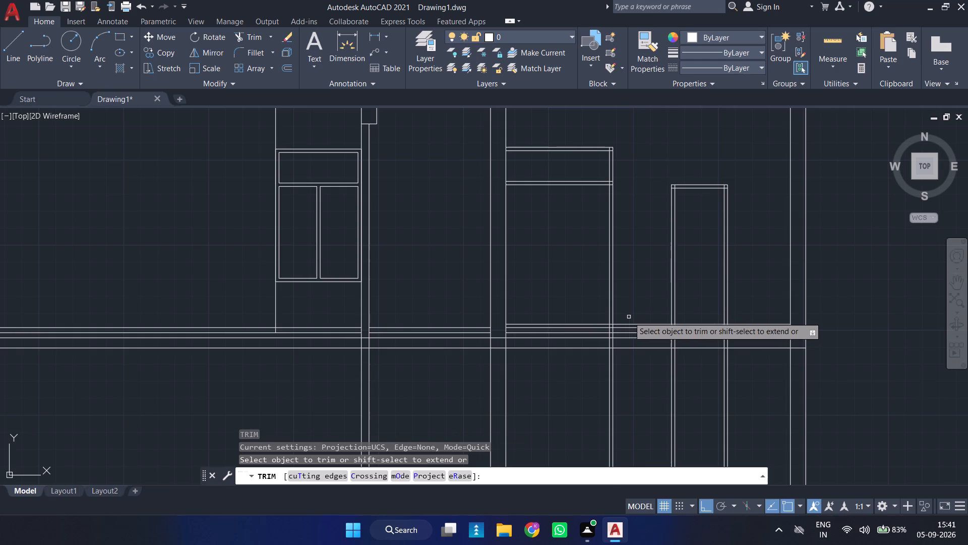
left_click(598, 324)
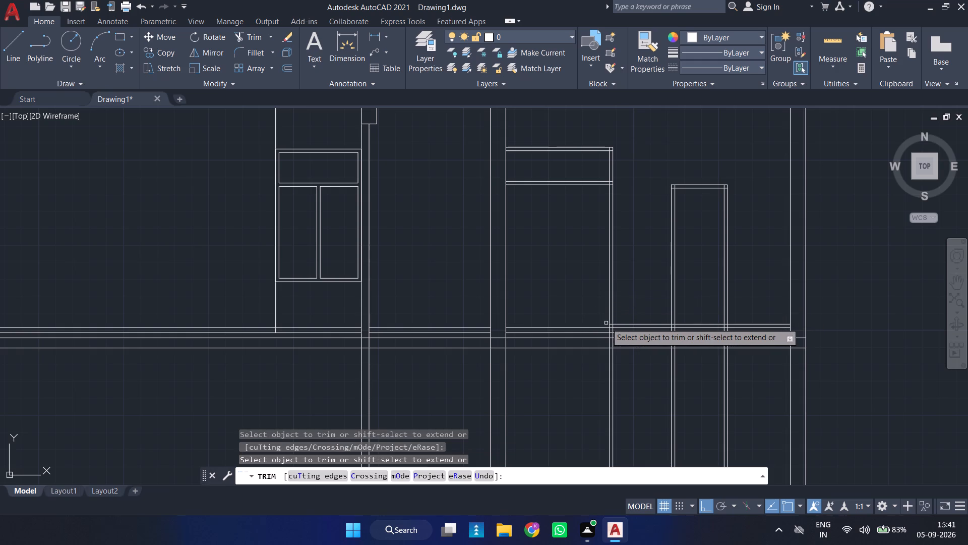
scroll(612, 323, "up", 3)
left_click(601, 331)
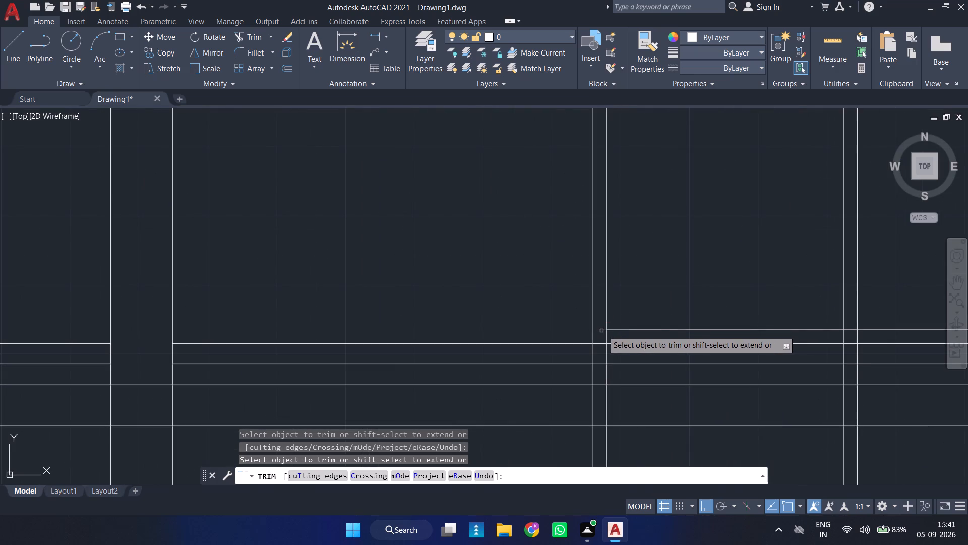
left_click(850, 331)
left_click(870, 331)
Trim the overlapping line ends where the horizontals meet the right side of the frame beside the 9-inch wall.
scroll(869, 329, "down", 2)
middle_click_drag(873, 319, 506, 266)
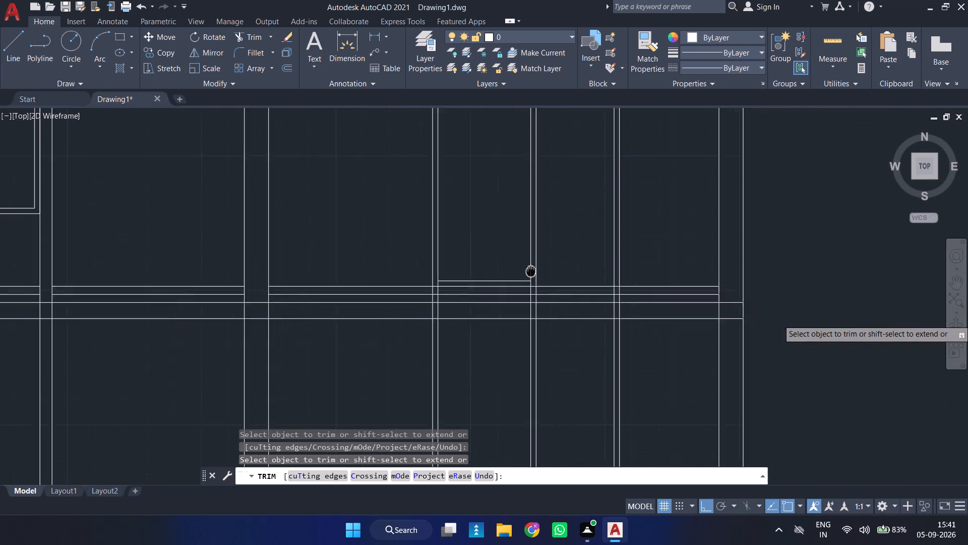
middle_click_drag(506, 266, 469, 262)
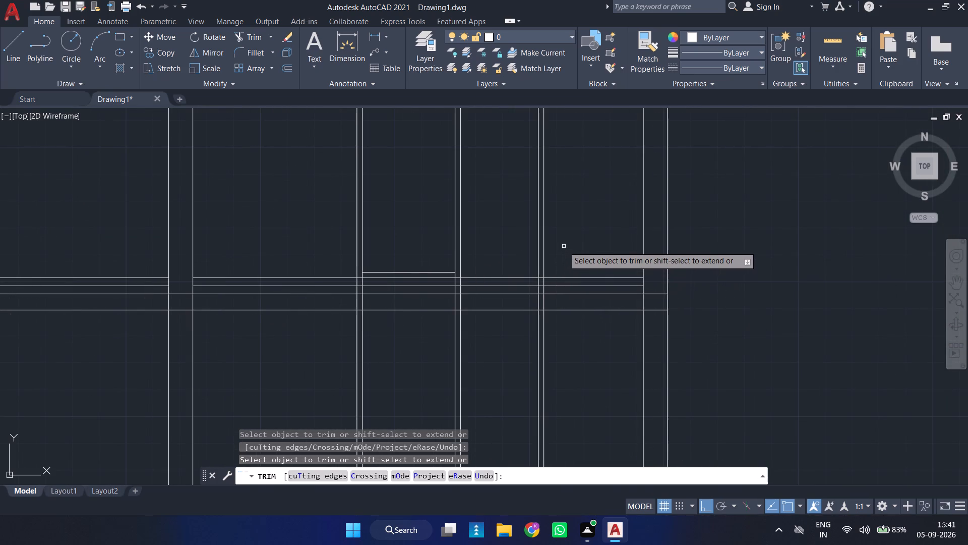
scroll(562, 244, "down", 2)
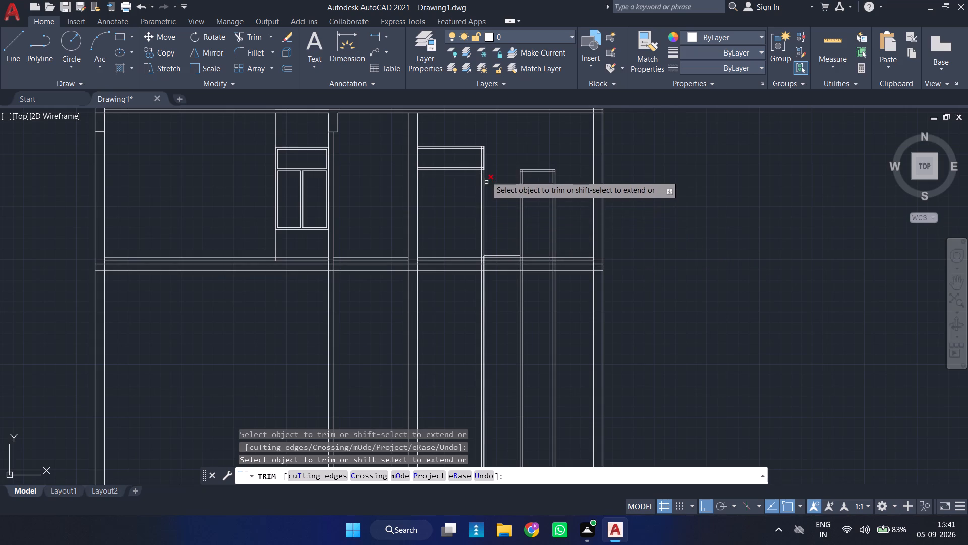
scroll(481, 165, "up", 3)
middle_click_drag(504, 152, 548, 250)
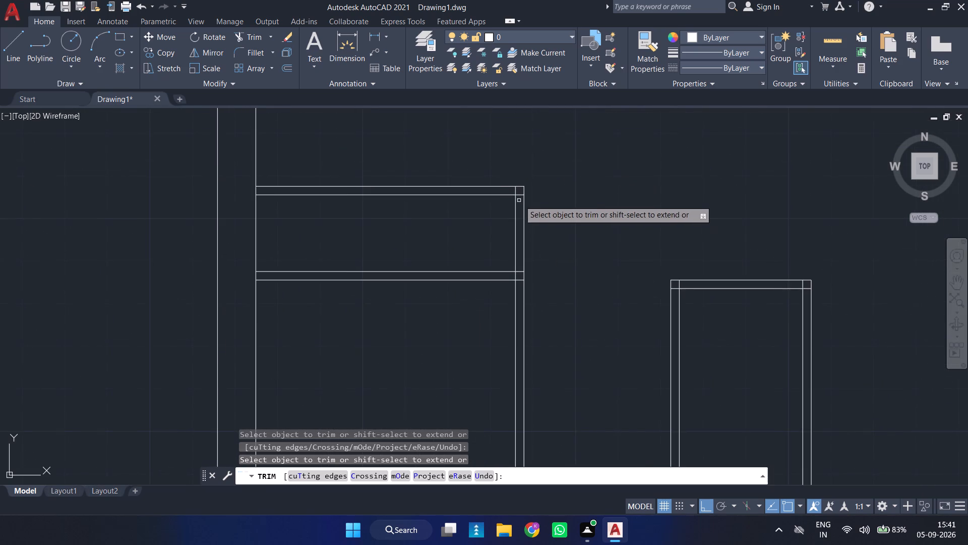
scroll(520, 200, "up", 2)
left_click_drag(501, 180, 515, 295)
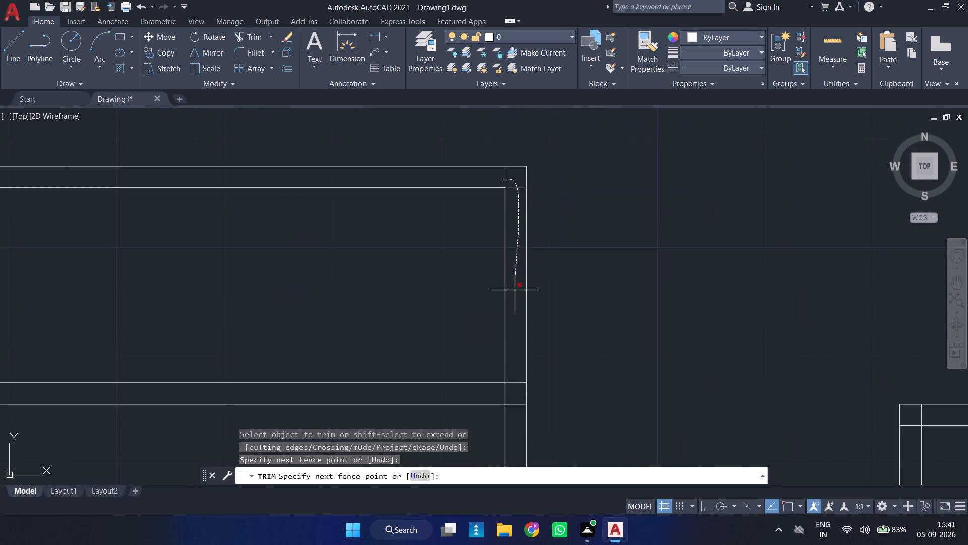
left_click_drag(515, 295, 516, 411)
left_click_drag(516, 411, 516, 421)
Trim the overlapping line ends at both top corners of the narrow 7' opening's frame, and end the command.
scroll(569, 369, "down", 2)
middle_click_drag(602, 380, 512, 223)
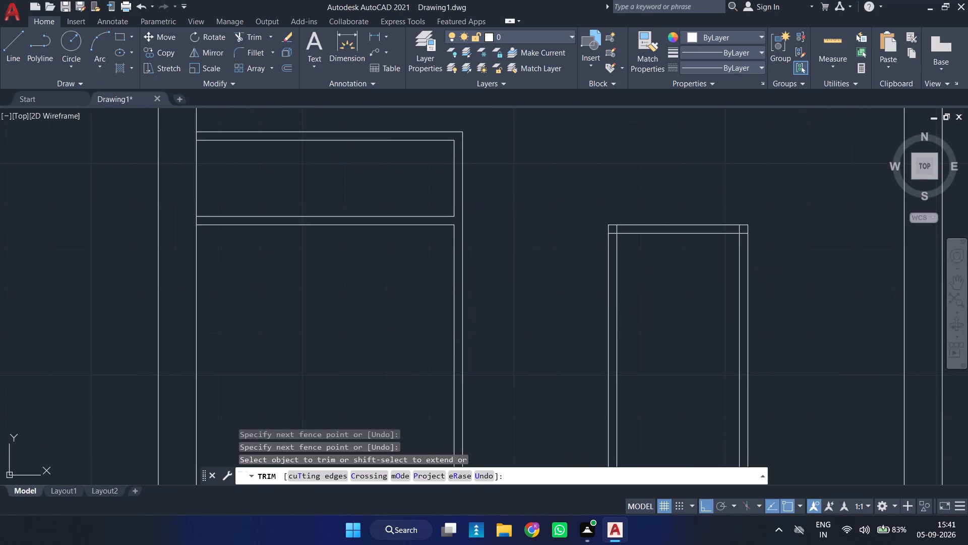
scroll(616, 231, "up", 3)
left_click_drag(634, 227, 606, 224)
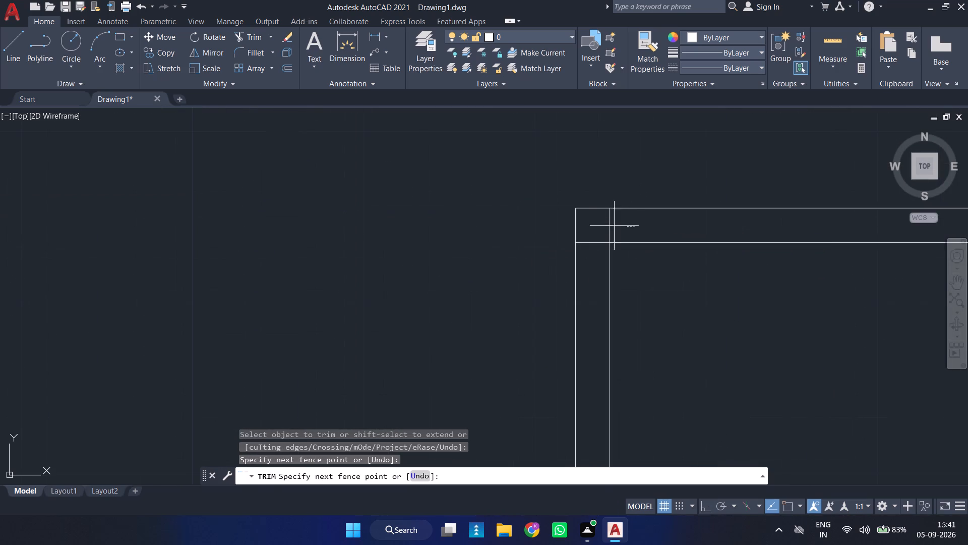
left_click_drag(606, 224, 593, 259)
scroll(657, 241, "down", 2)
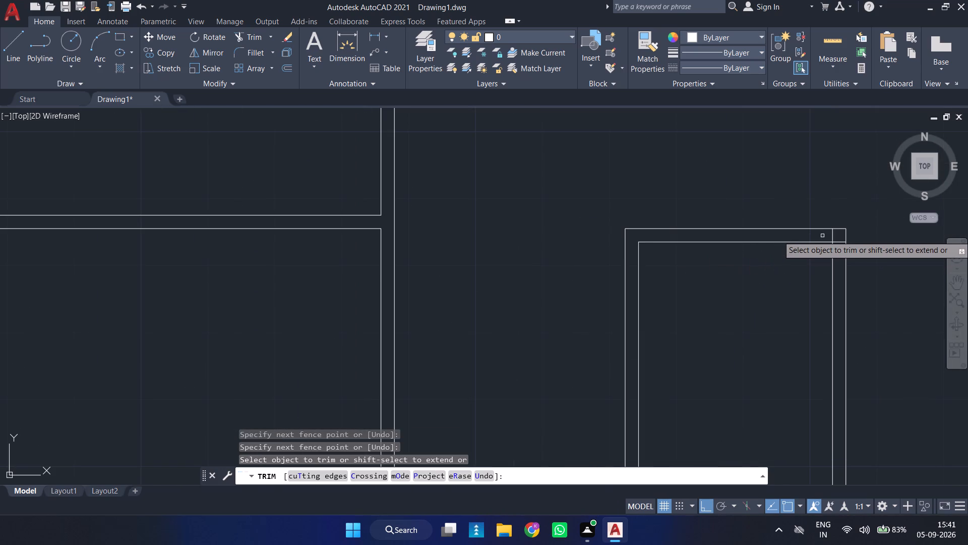
left_click_drag(826, 234, 840, 250)
scroll(856, 260, "down", 3)
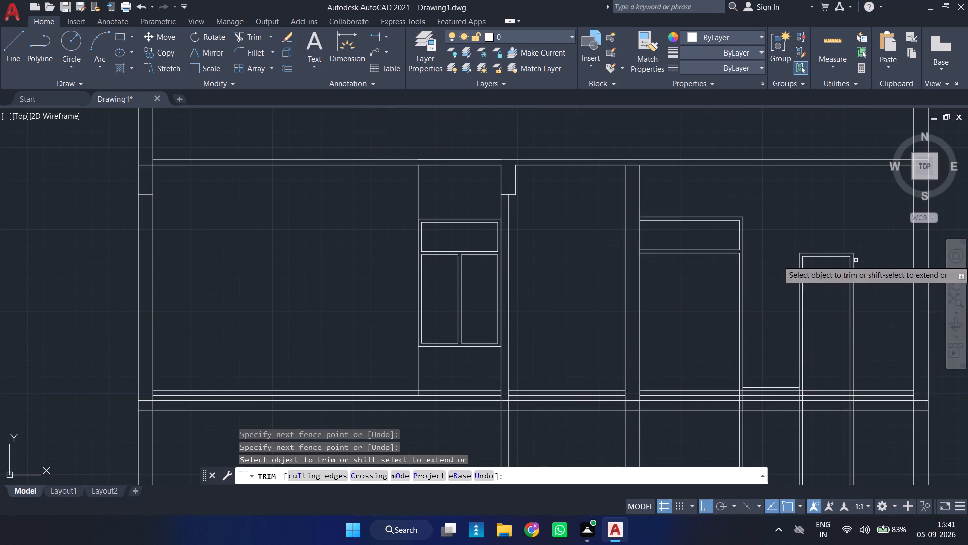
middle_click_drag(895, 373, 731, 281)
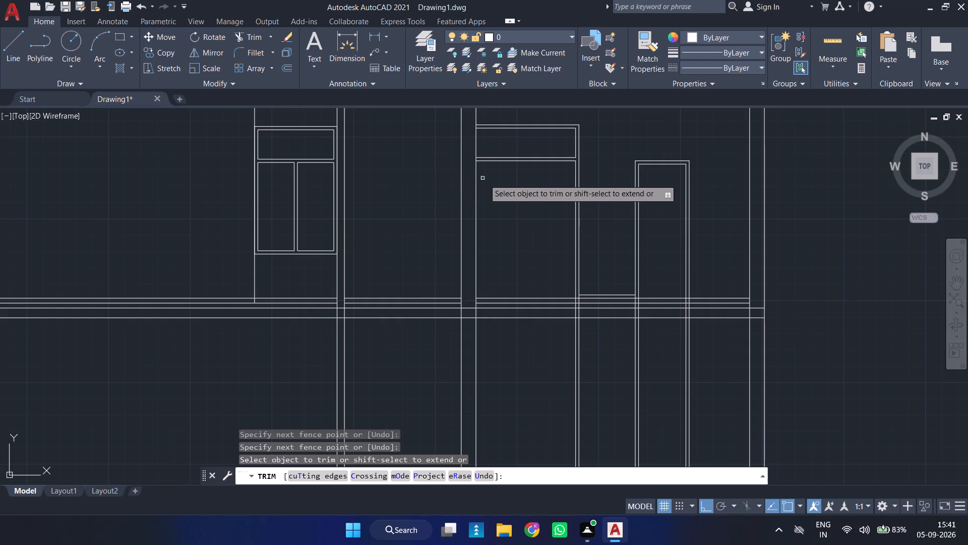
scroll(489, 184, "up", 1)
key("Escape")
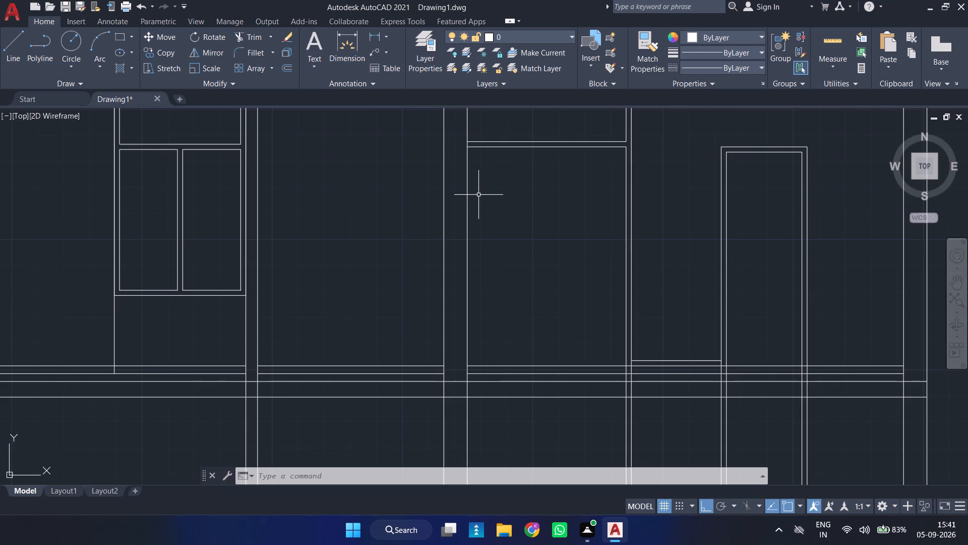
Draw a vertical line inside the frame beside the 9-inch wall, from its lower horizontal down to the lower wall's top line.
key("l")
key("Return")
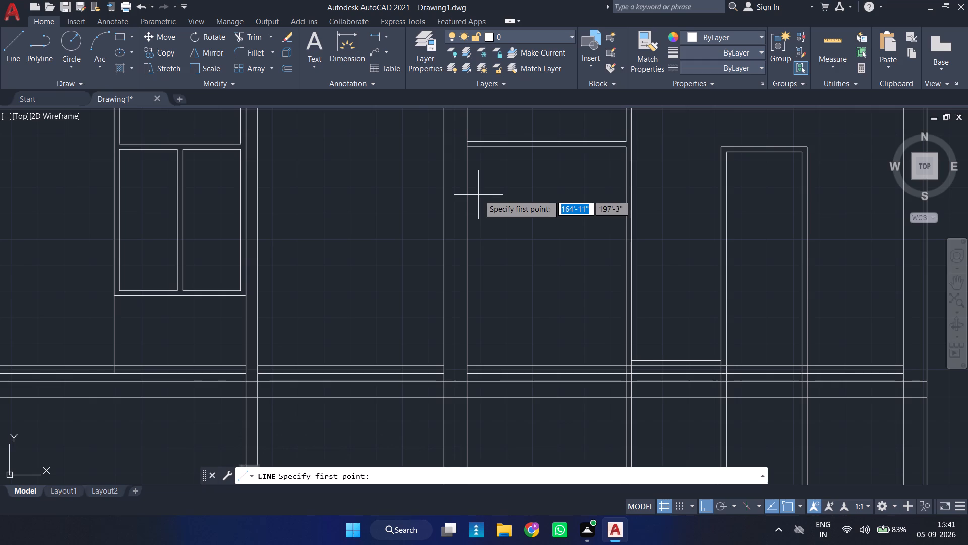
left_click(576, 147)
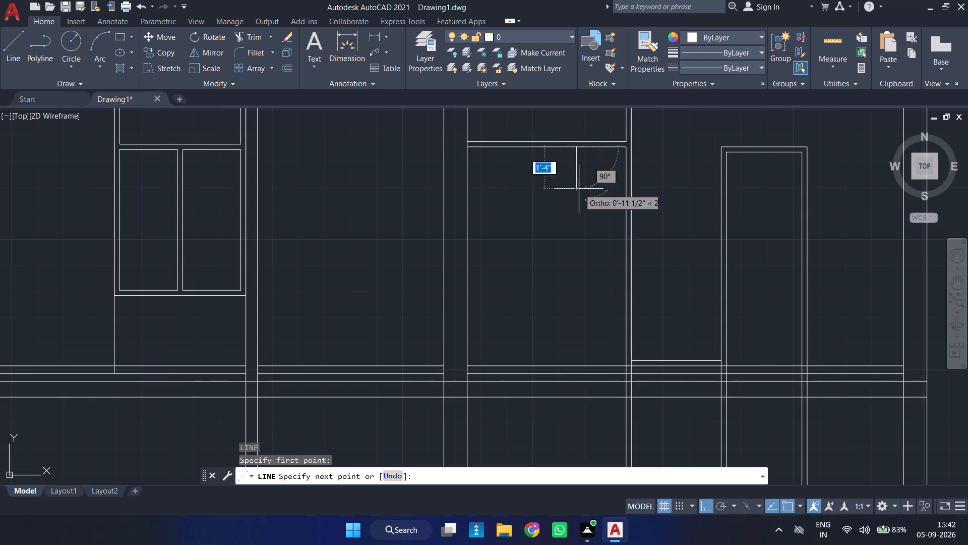
left_click(578, 363)
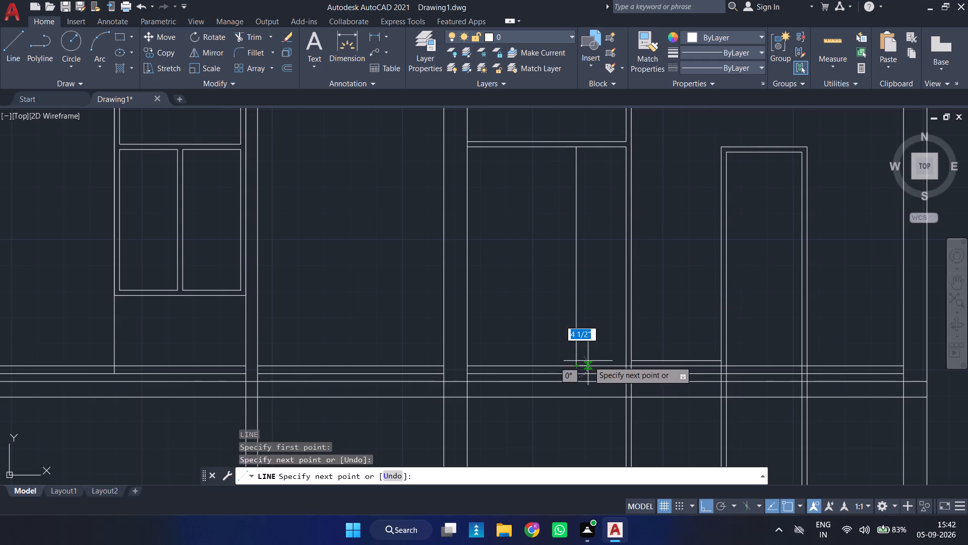
key("Return")
Offset the new vertical divider line 2" toward the 9-inch wall and end the command.
key("o")
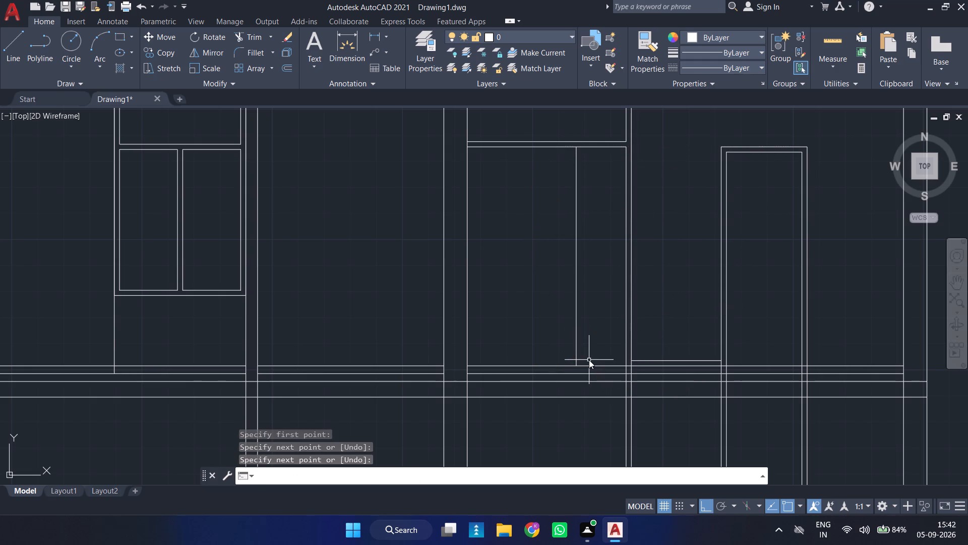
key("Return")
key("Return")
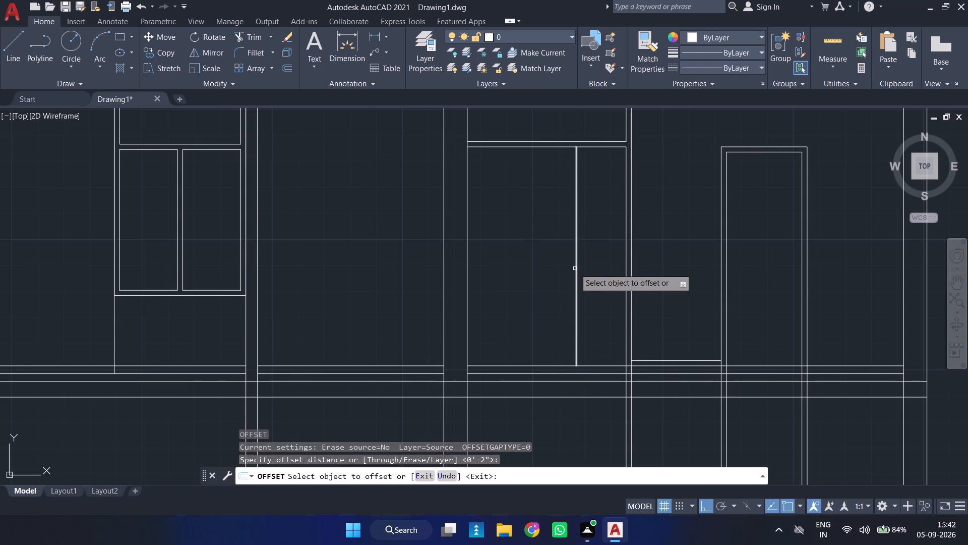
left_click(575, 268)
left_click(556, 270)
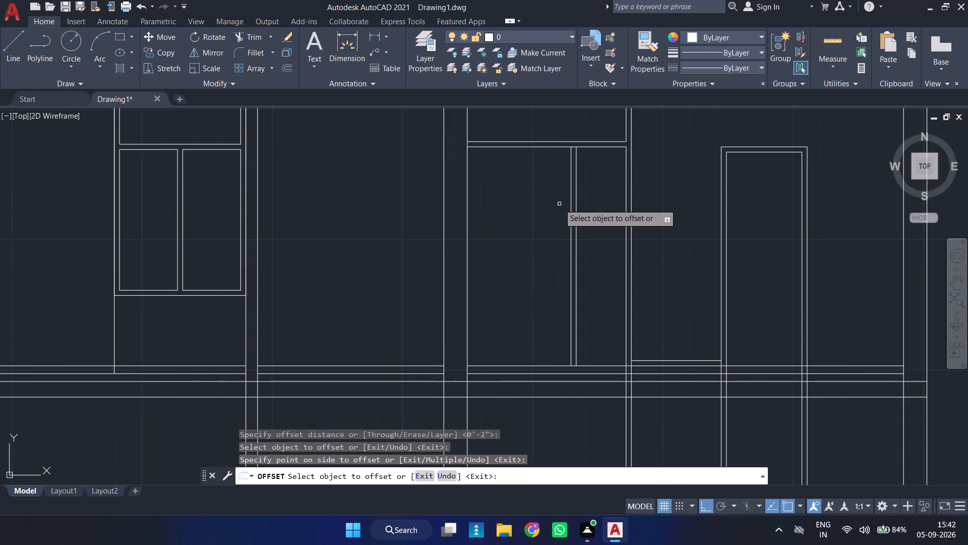
key("Escape")
Trim the short piece of the frame's lower horizontal line between the two divider lines.
type("TR")
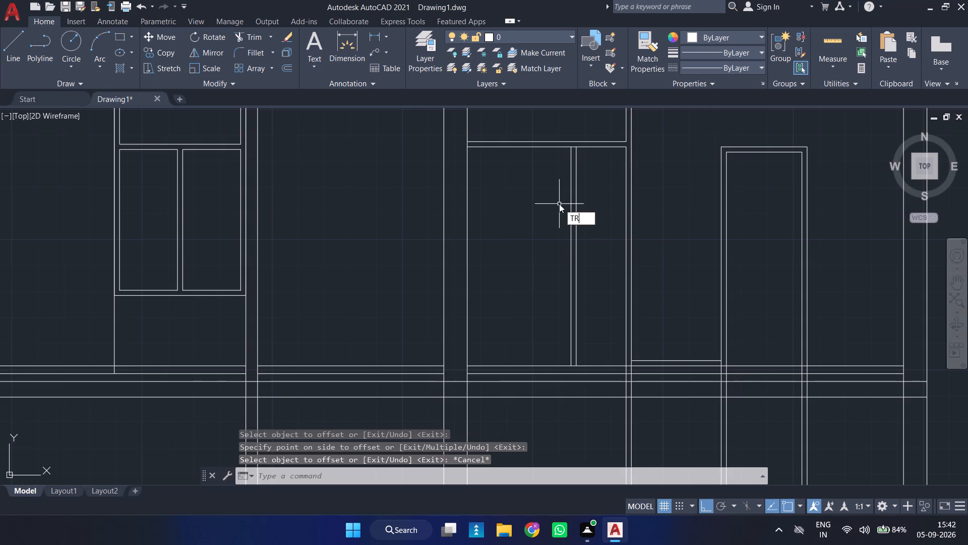
key("Return")
scroll(572, 150, "up", 2)
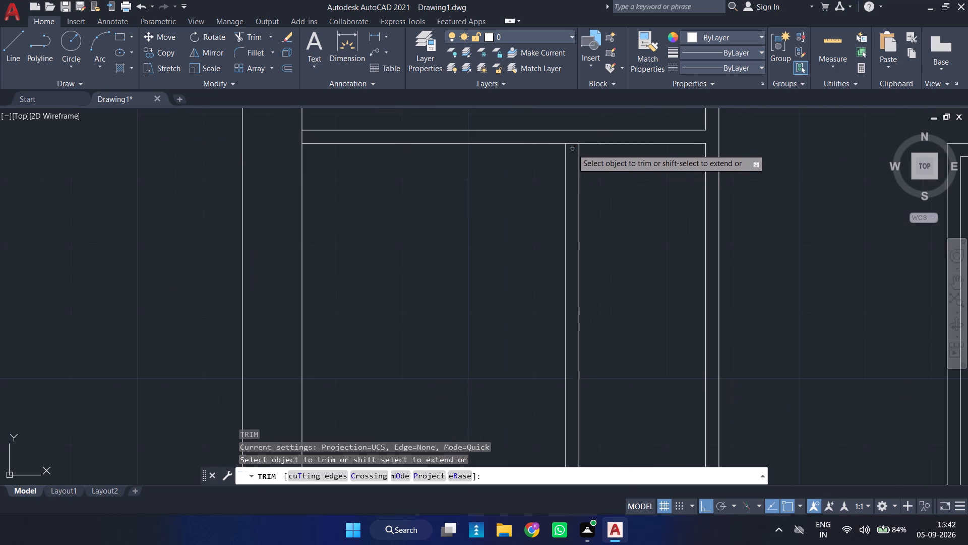
left_click_drag(575, 136, 575, 155)
scroll(576, 154, "down", 3)
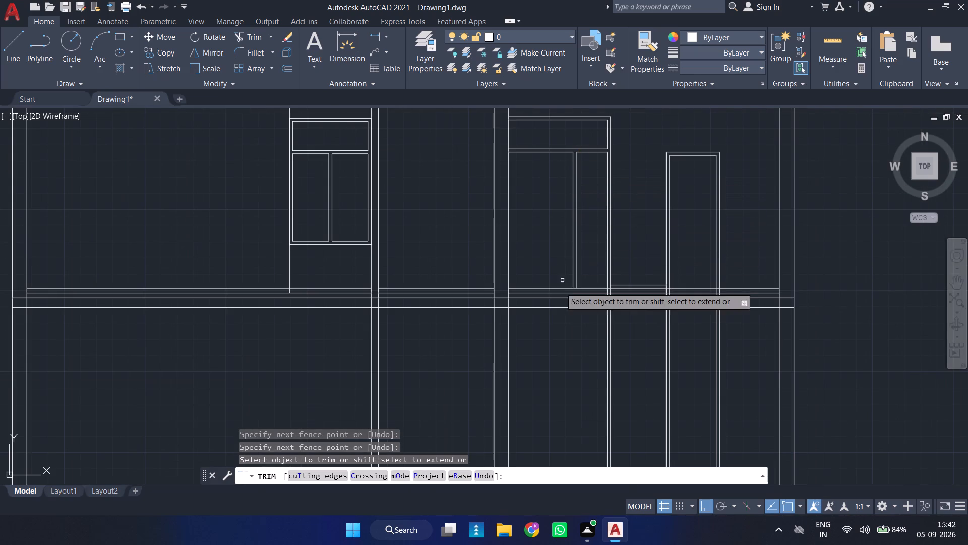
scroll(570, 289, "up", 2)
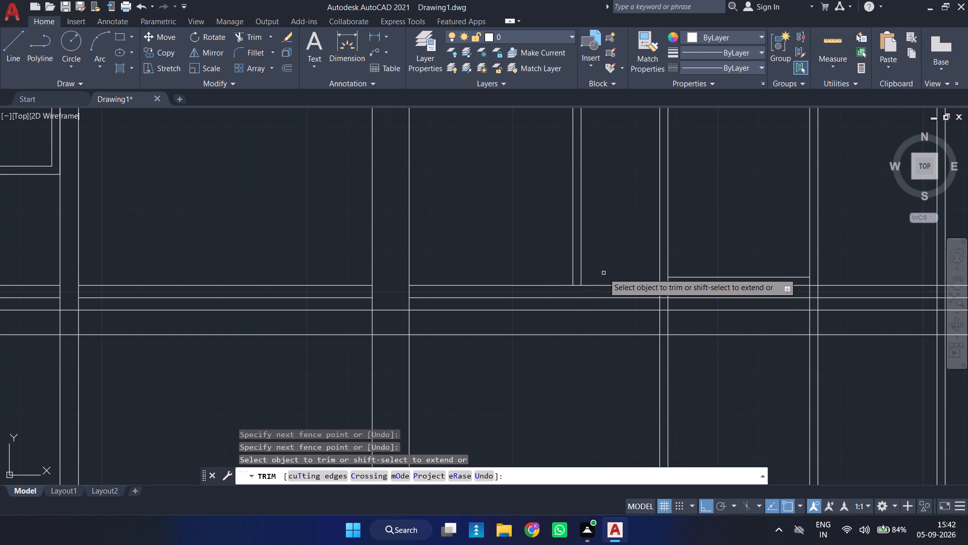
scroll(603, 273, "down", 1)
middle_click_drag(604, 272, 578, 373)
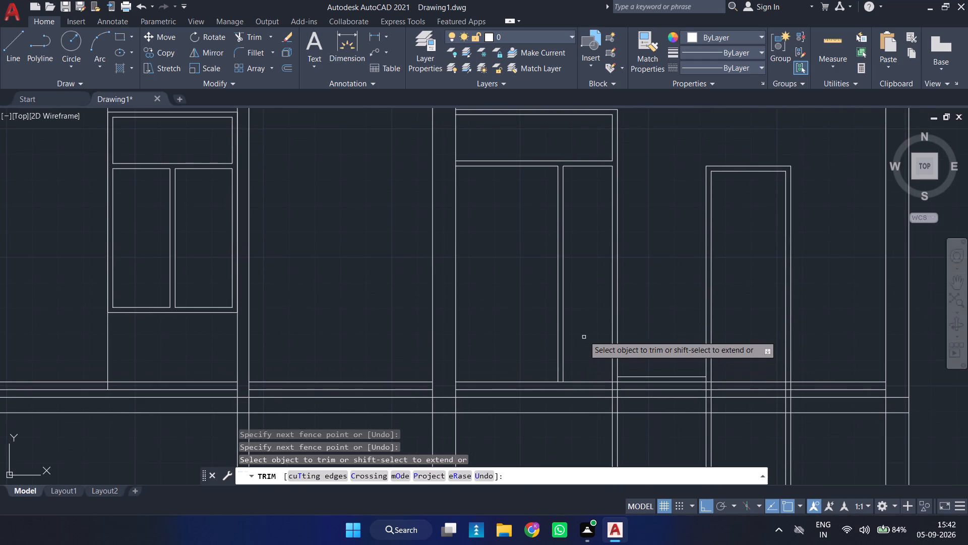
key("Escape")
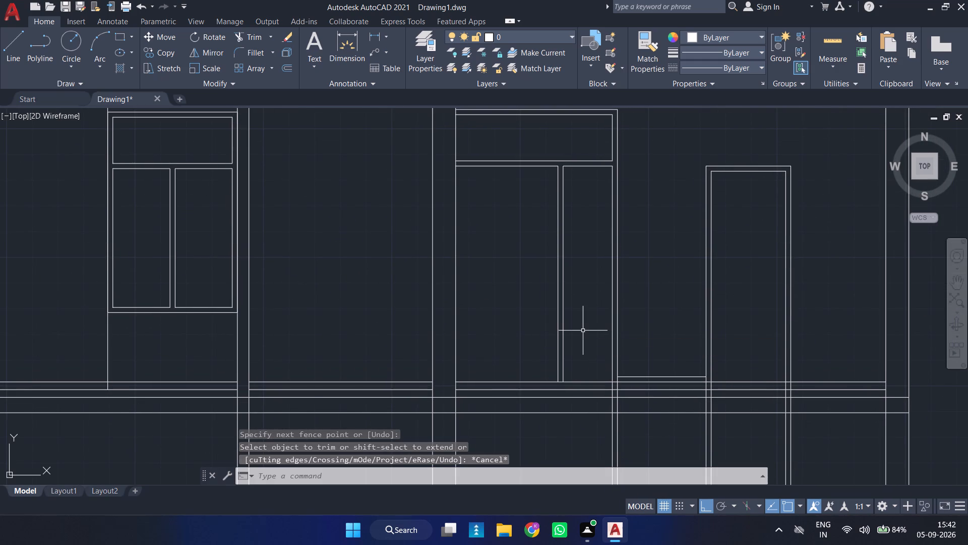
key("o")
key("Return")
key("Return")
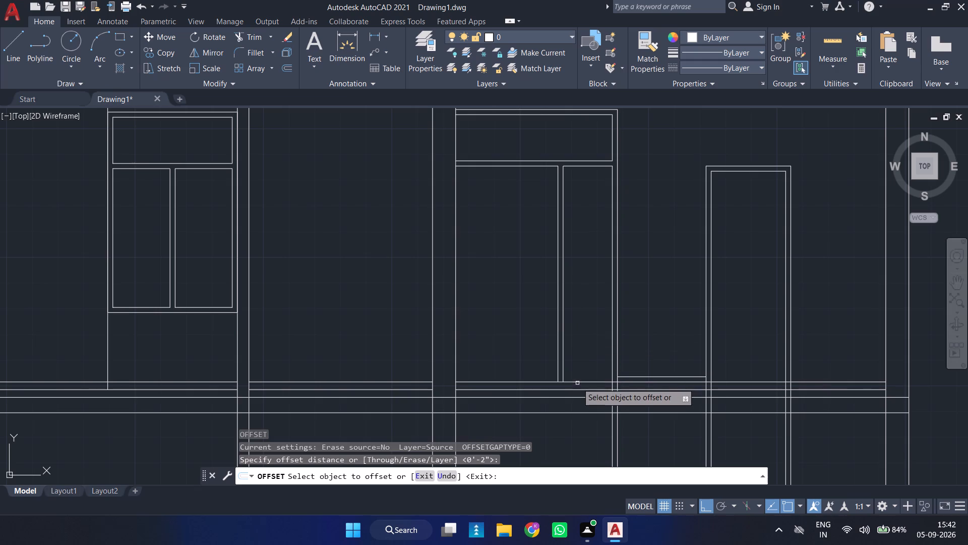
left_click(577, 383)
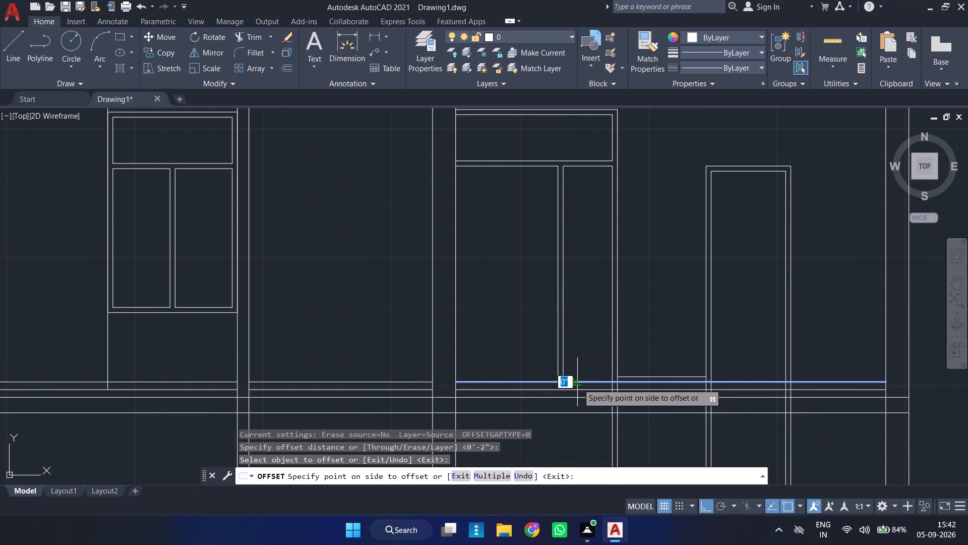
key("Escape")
Extend the short horizontal line just above the floor, between the two door frames, to the nearer vertical divider line and end the command.
scroll(593, 375, "up", 1)
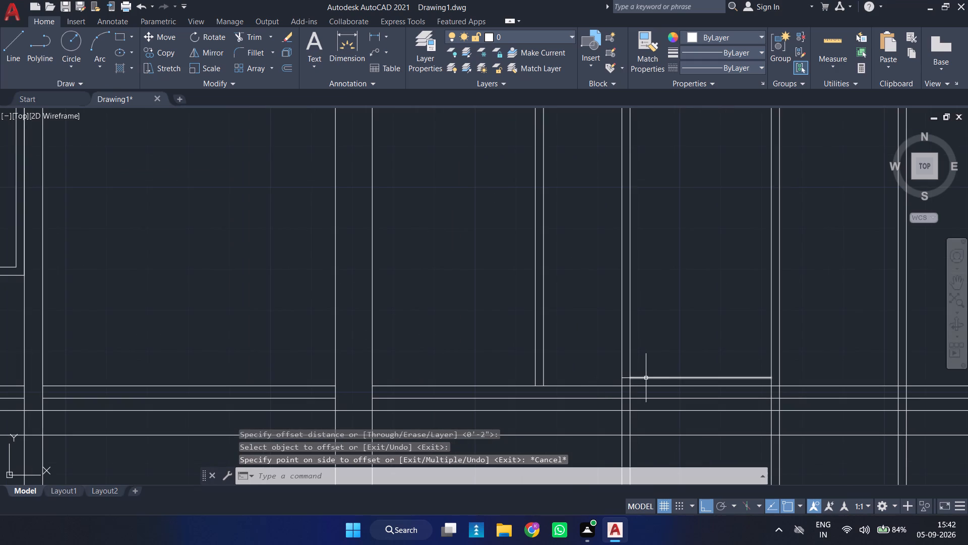
type("EX")
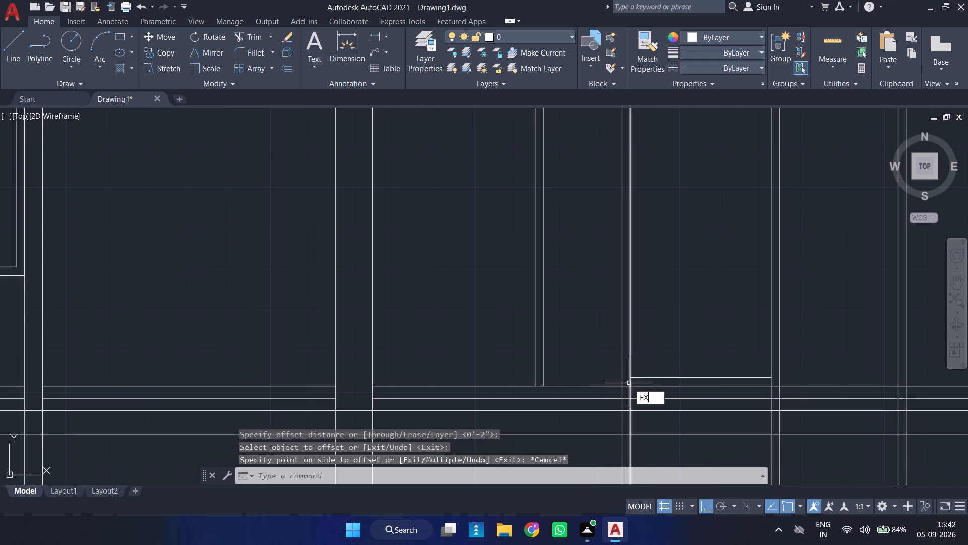
key("Return")
left_click(637, 377)
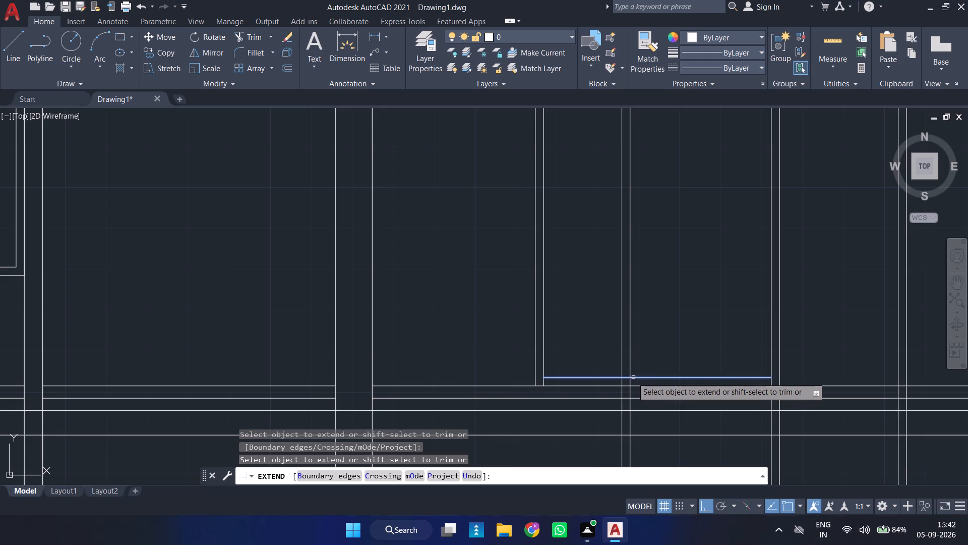
left_click(627, 377)
key("Escape")
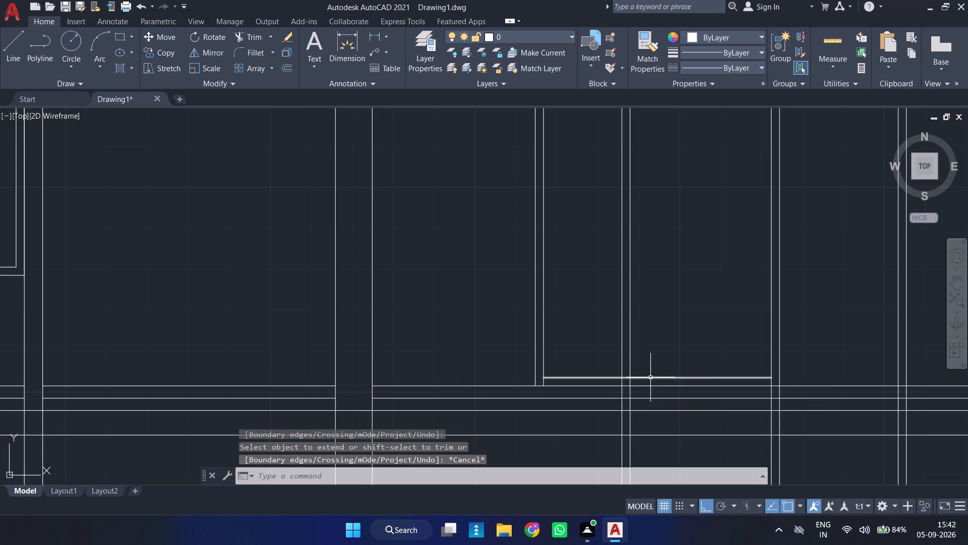
Trim the extended line between the wide frame's outer jamb lines, and the inner jamb and divider ends below it.
type("TR")
key("Return")
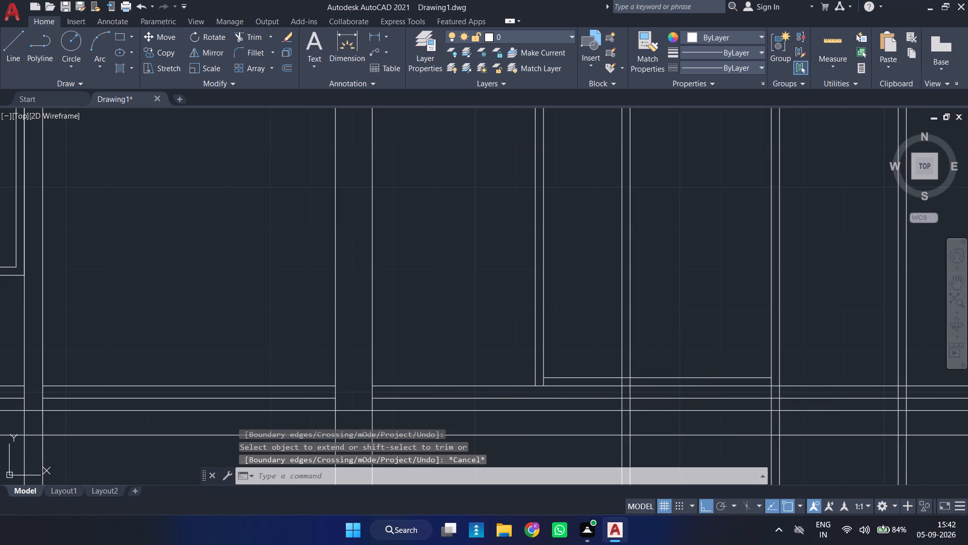
scroll(631, 379, "up", 2)
left_click_drag(613, 363, 613, 363)
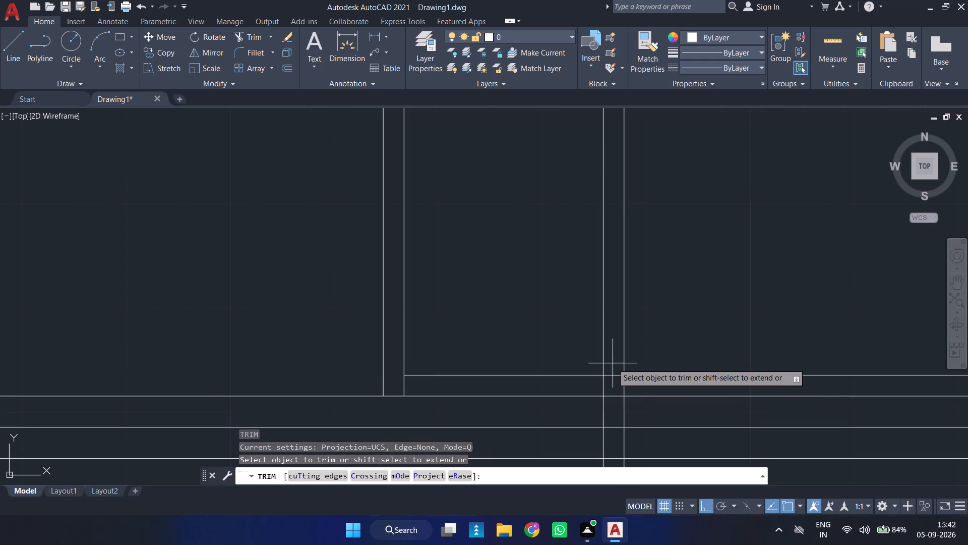
left_click_drag(613, 363, 409, 386)
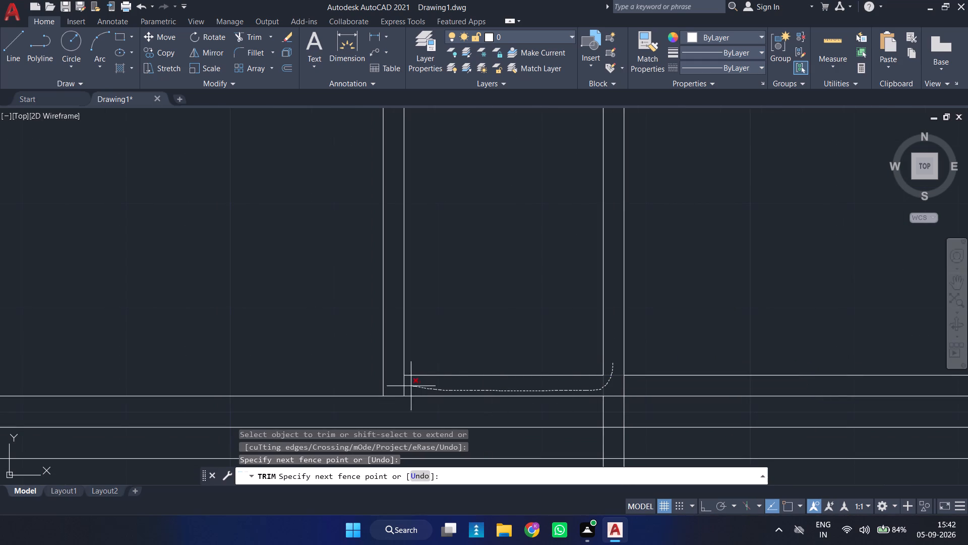
left_click_drag(409, 386, 402, 386)
scroll(496, 340, "down", 3)
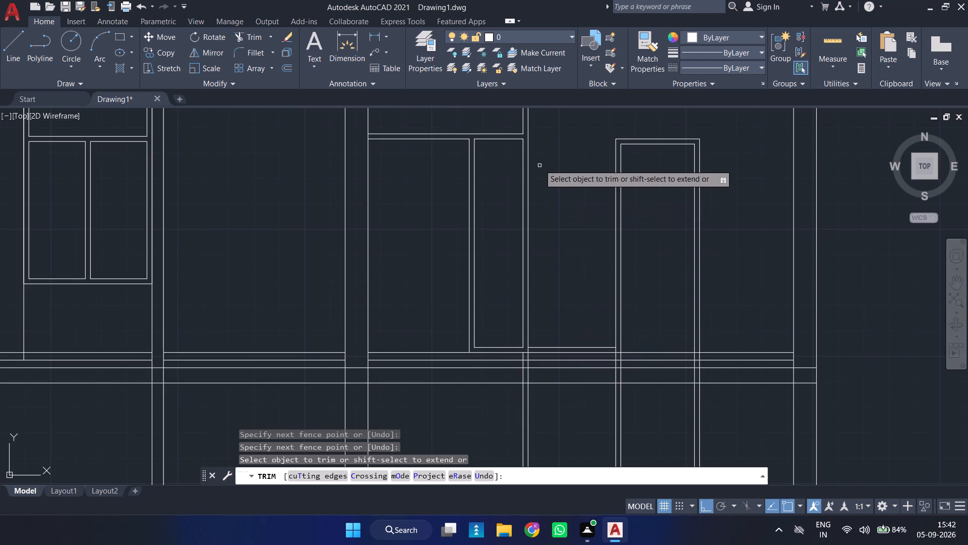
Trim the wide frame's jamb lines out of all three bands between the four horizontal floor lines.
scroll(539, 166, "down", 2)
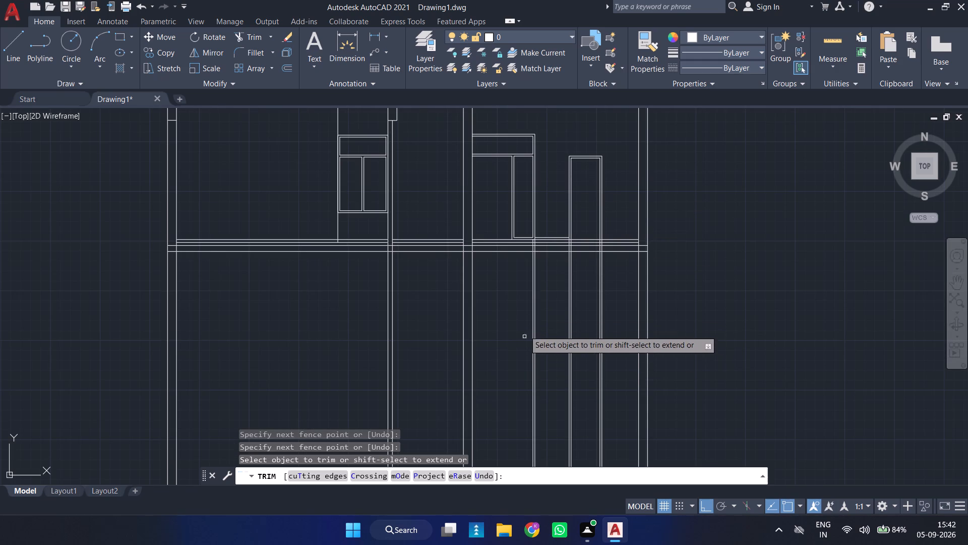
scroll(549, 288, "up", 2)
middle_click_drag(540, 228, 541, 433)
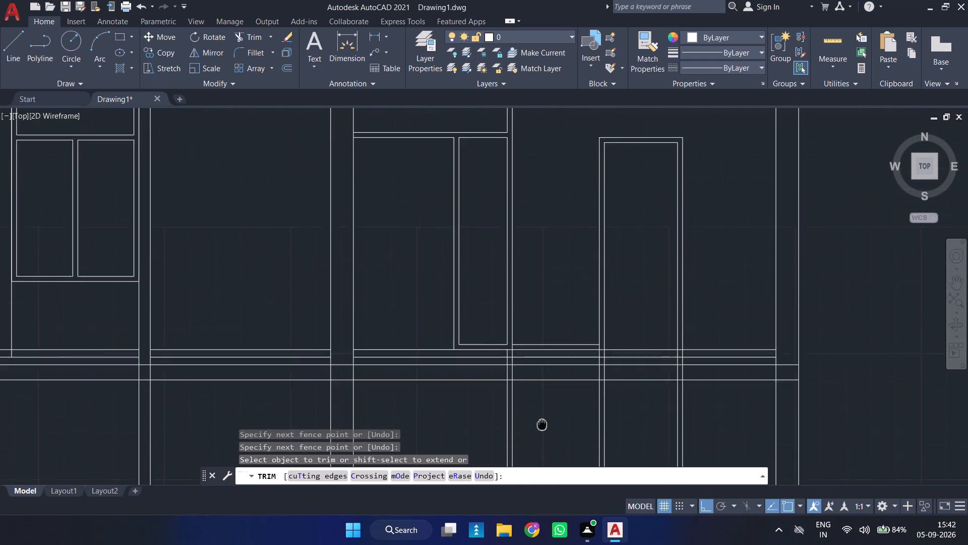
middle_click_drag(541, 433, 541, 437)
scroll(522, 378, "up", 2)
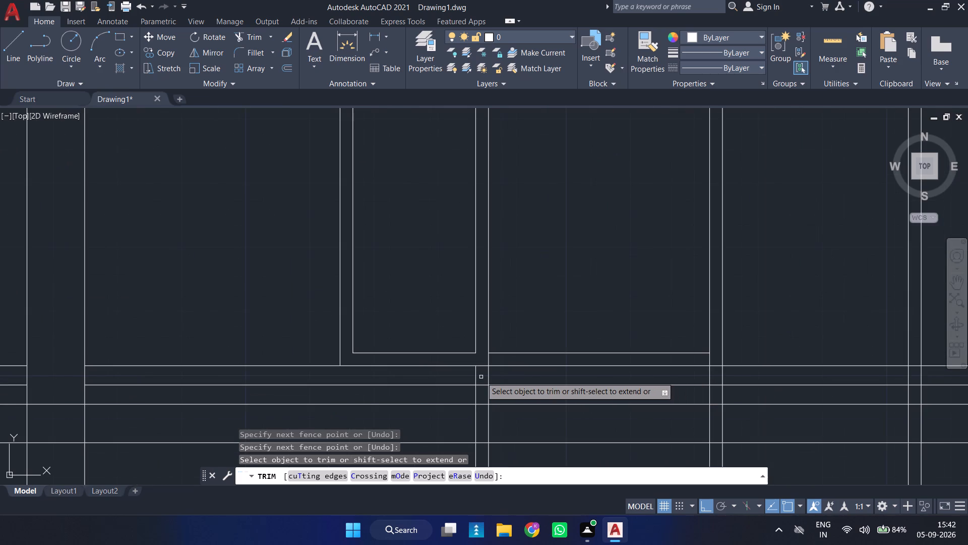
scroll(481, 376, "up", 2)
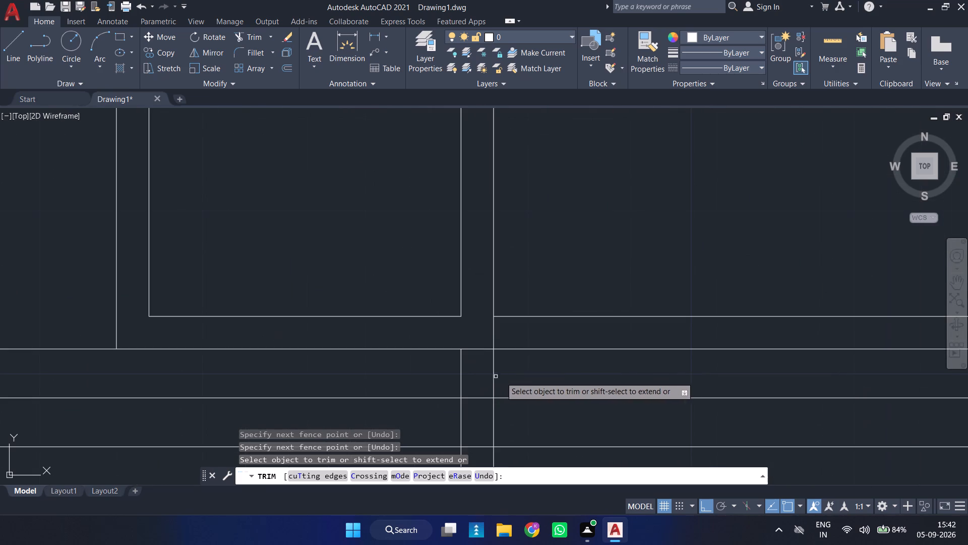
left_click_drag(512, 377, 431, 376)
scroll(434, 371, "down", 3)
middle_click_drag(486, 395, 486, 384)
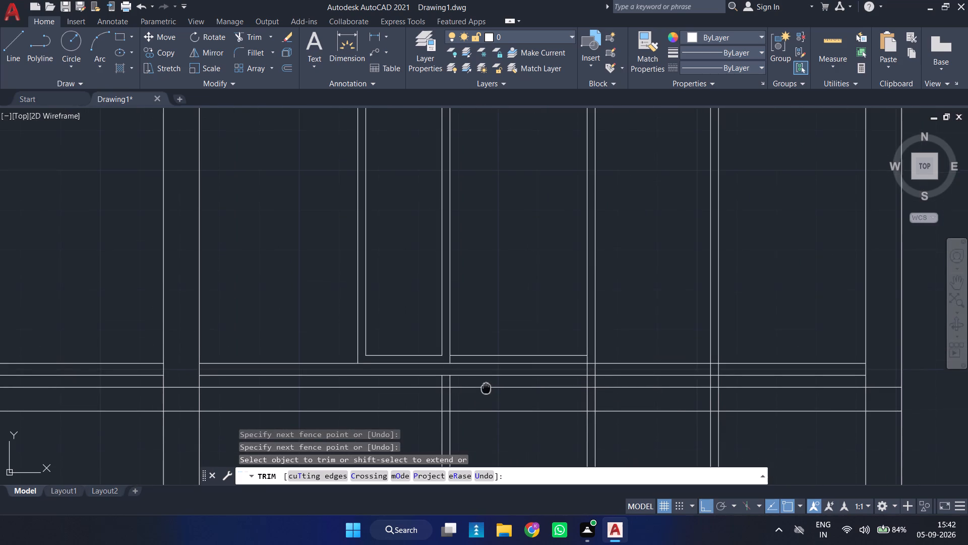
middle_click_drag(486, 384, 483, 335)
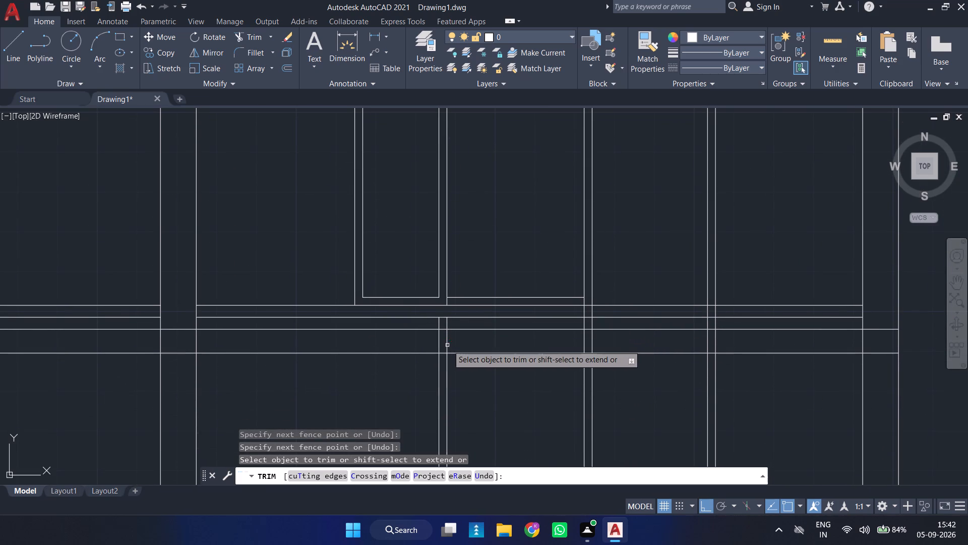
scroll(458, 341, "up", 2)
left_click(458, 341)
left_click(340, 347)
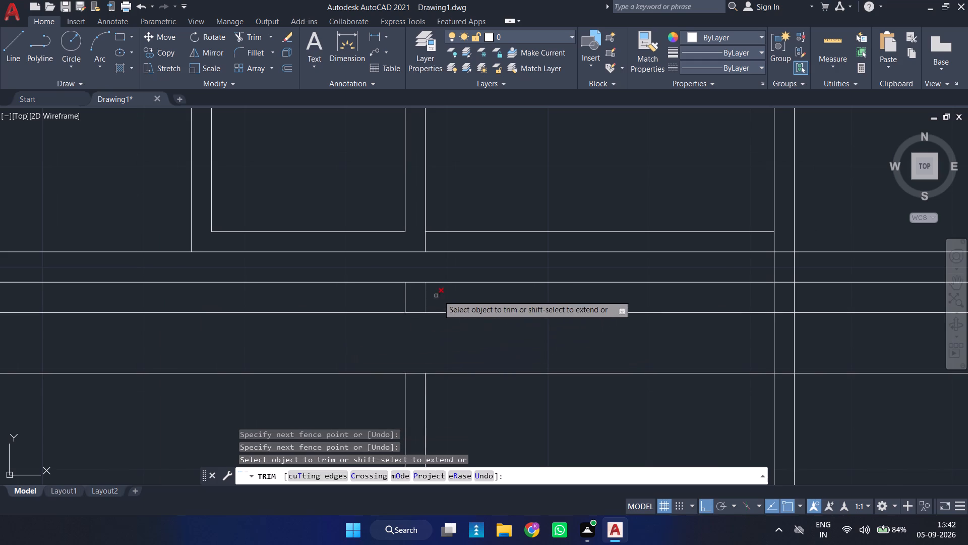
left_click(444, 295)
left_click(387, 304)
scroll(404, 307, "down", 3)
Trim the narrow frame's jamb lines nearer the wide frame out of the three floor bands.
middle_click_drag(437, 371, 439, 360)
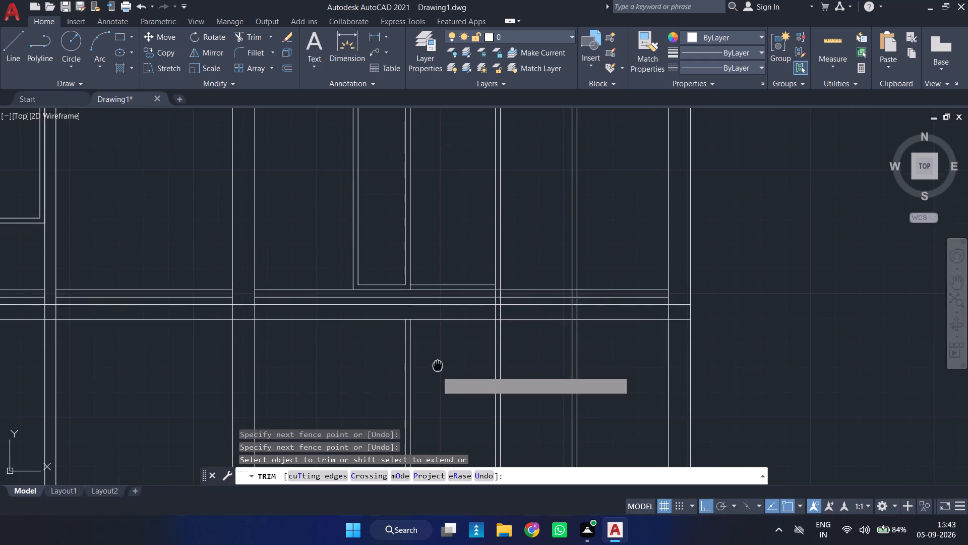
middle_click_drag(439, 360, 444, 257)
scroll(509, 183, "up", 3)
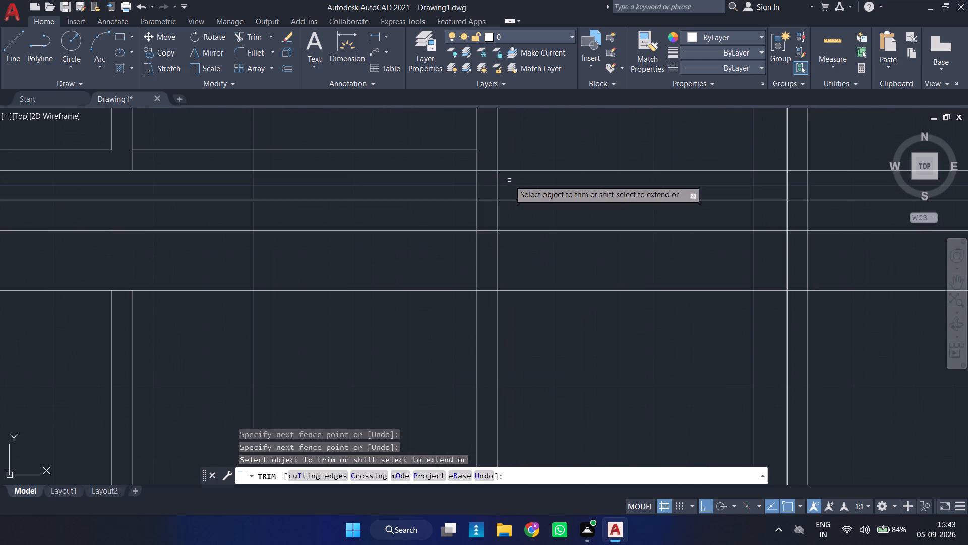
left_click(509, 180)
left_click(444, 186)
left_click(516, 213)
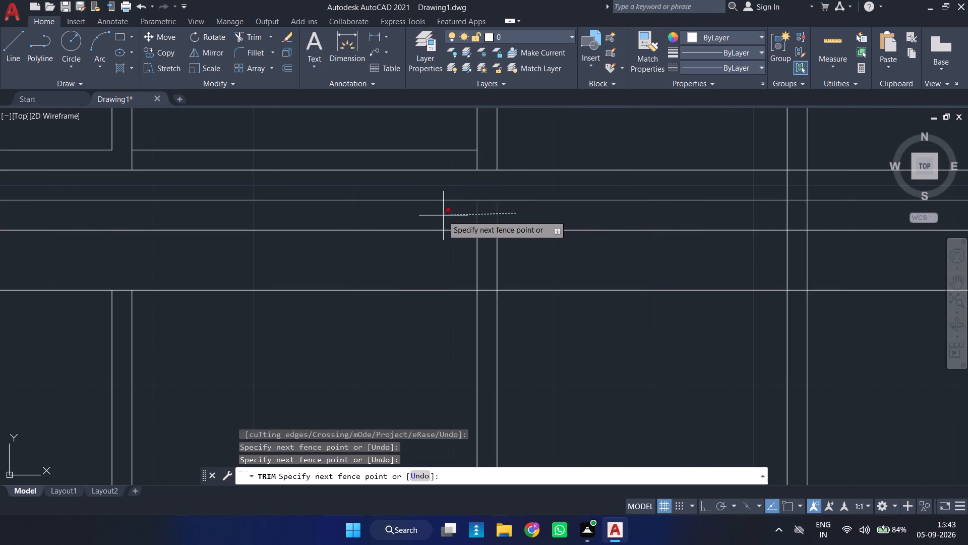
left_click(443, 215)
left_click_drag(519, 271, 514, 272)
left_click(415, 263)
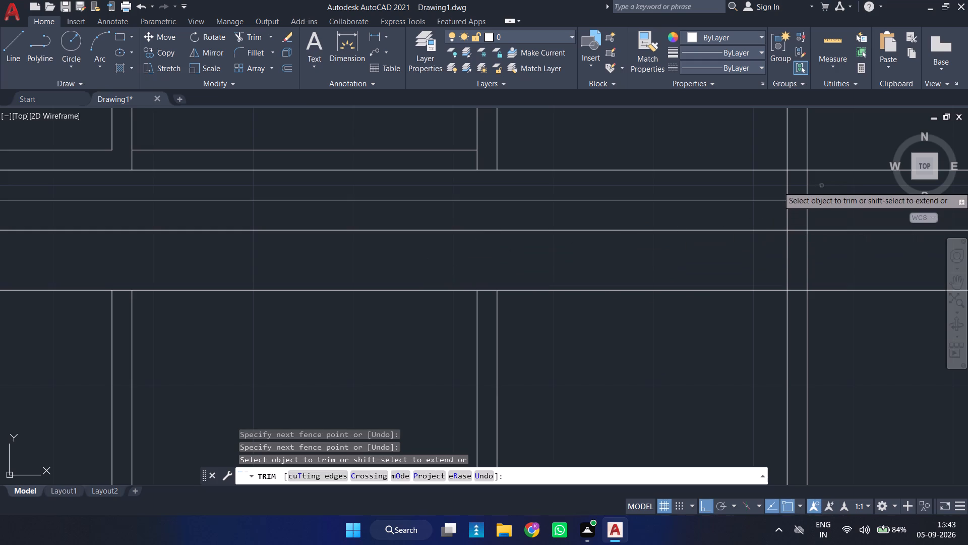
Trim the narrow frame's jamb lines nearer the outer wall out of the three floor bands.
left_click(824, 186)
left_click(761, 190)
left_click(813, 214)
left_click(752, 214)
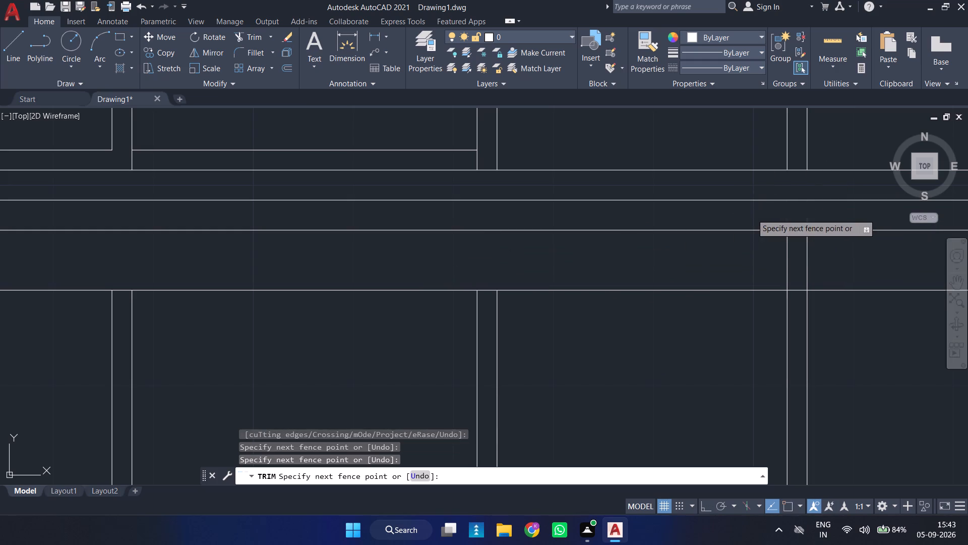
left_click(831, 262)
left_click(756, 271)
Remove the leftover vertical jamb lines of both frames below the lowest floor line with Trim, and end the command.
scroll(755, 266, "down", 3)
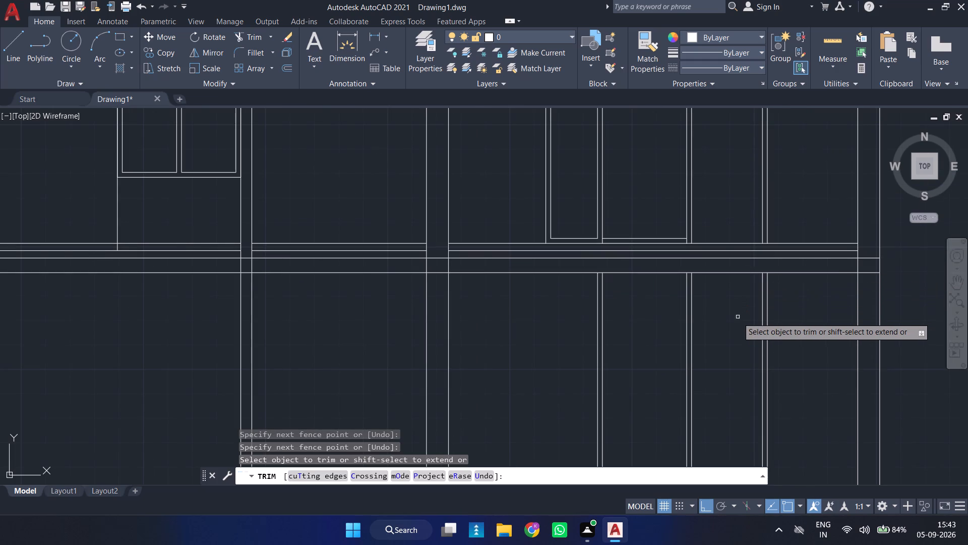
scroll(736, 320, "down", 2)
middle_click_drag(728, 351, 680, 268)
middle_click_drag(674, 263, 668, 260)
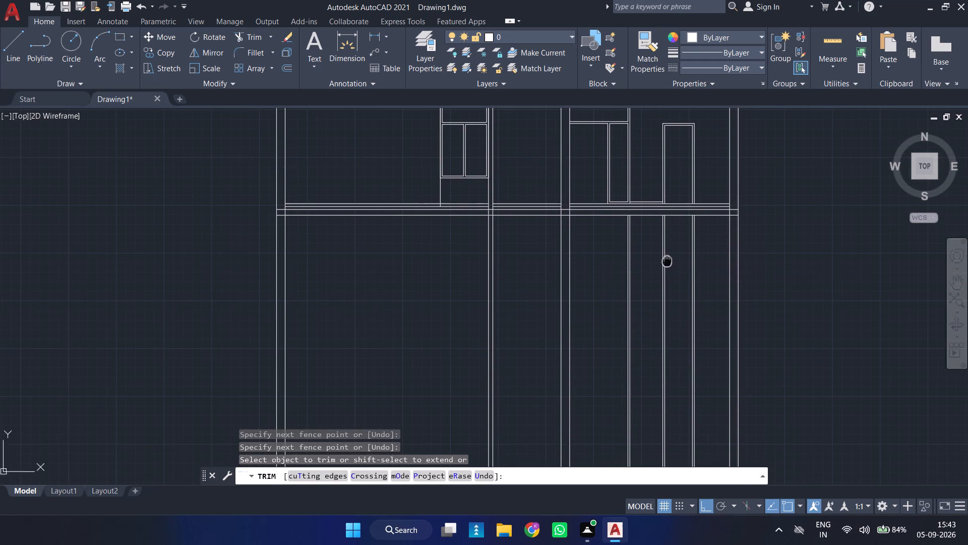
scroll(668, 247, "up", 2)
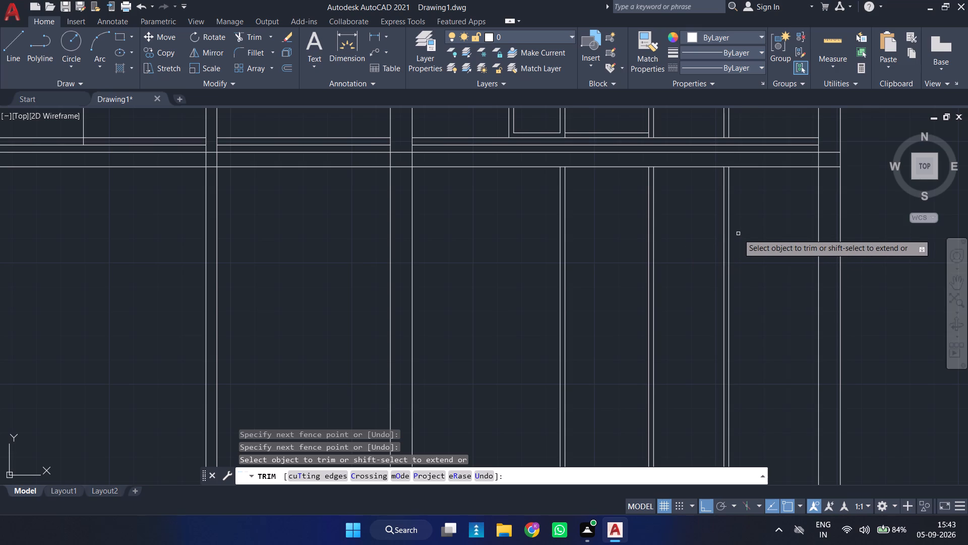
left_click(738, 234)
left_click(522, 254)
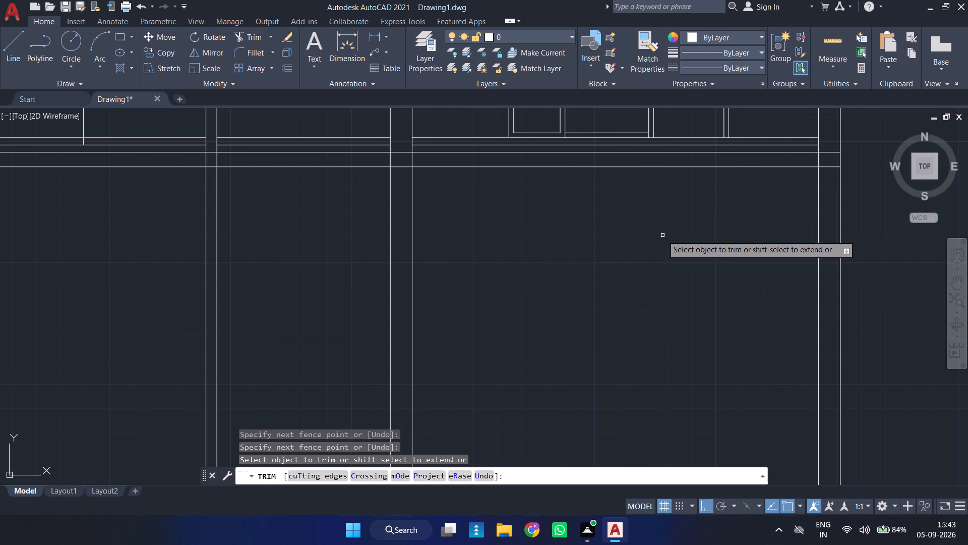
scroll(660, 229, "down", 3)
middle_click_drag(636, 256, 643, 358)
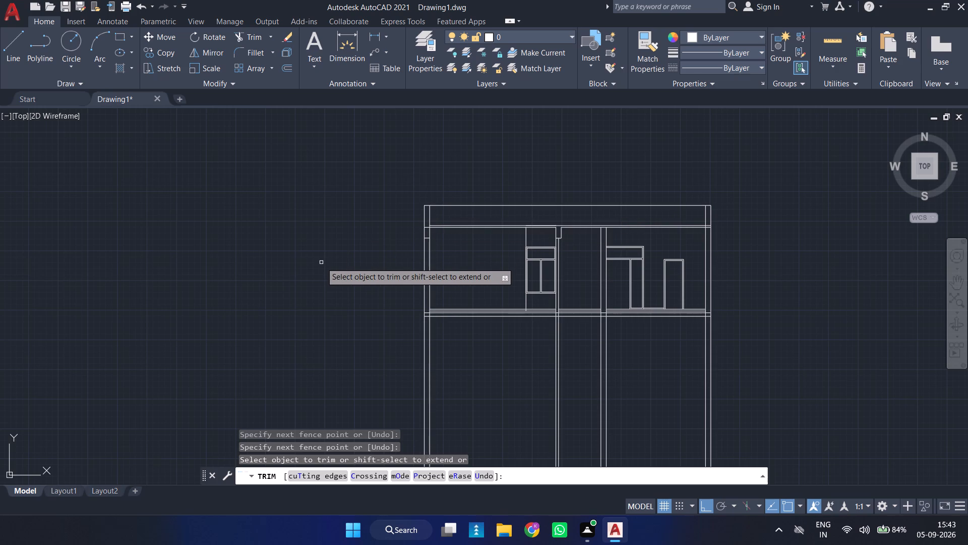
key("Escape")
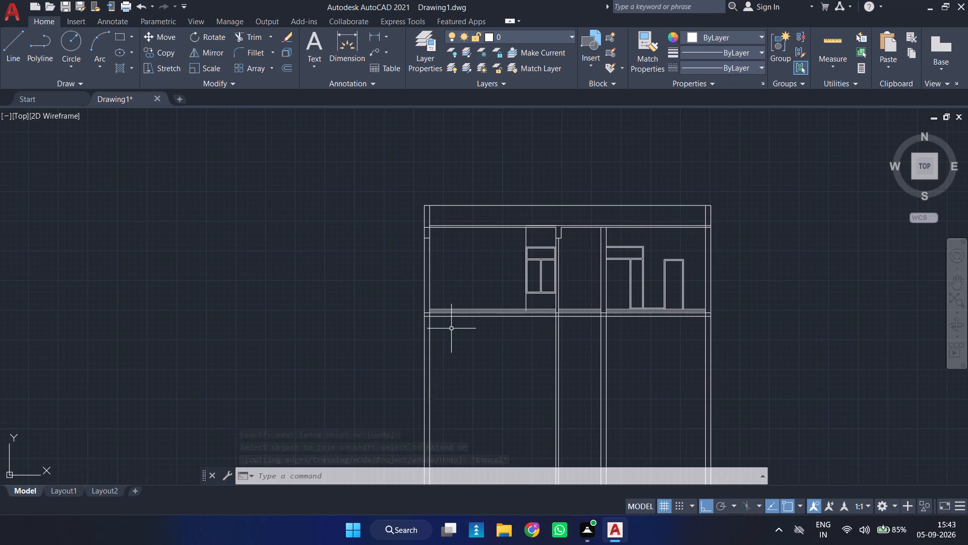
Offset the third horizontal floor line from the top, the slab's upper line, downward by 1'6".
scroll(455, 334, "up", 1)
middle_click_drag(455, 334, 445, 299)
scroll(455, 334, "up", 1)
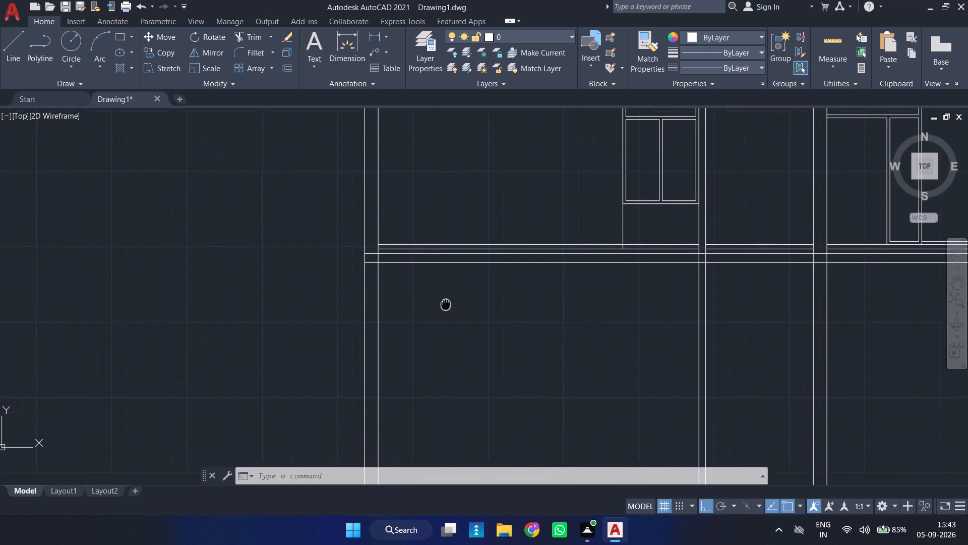
middle_click_drag(445, 299, 423, 254)
scroll(327, 221, "up", 2)
middle_click_drag(454, 207, 447, 245)
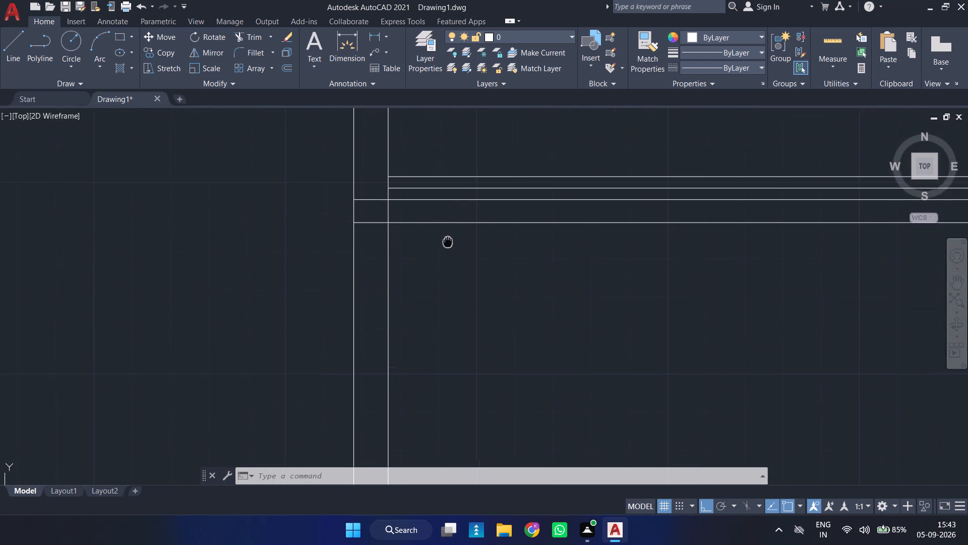
middle_click_drag(447, 245, 442, 267)
scroll(445, 268, "up", 1)
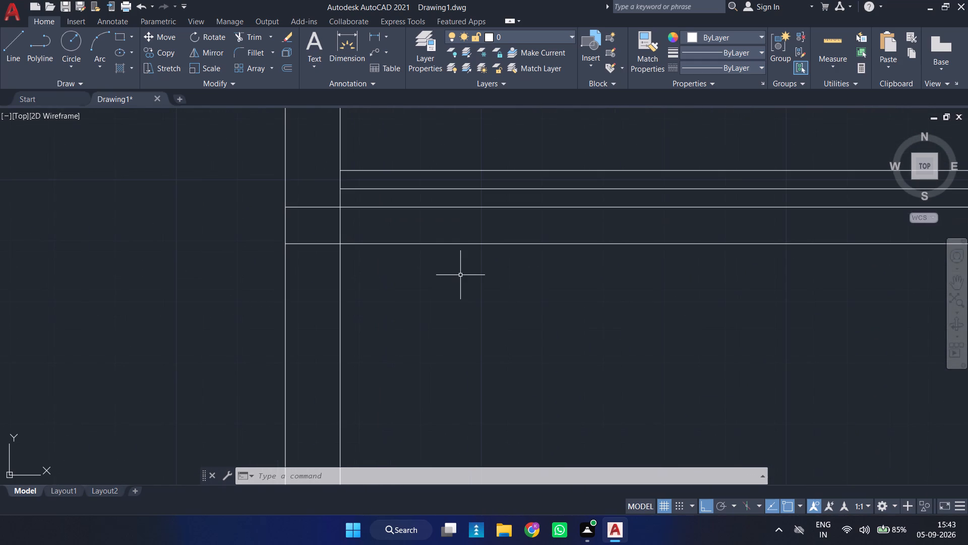
key("o")
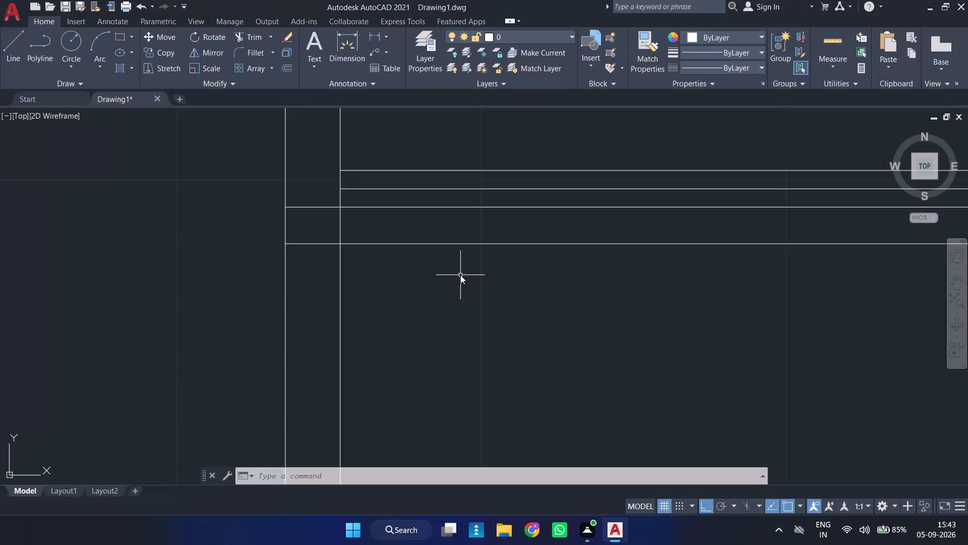
key("Return")
type("1'6")
key("Return")
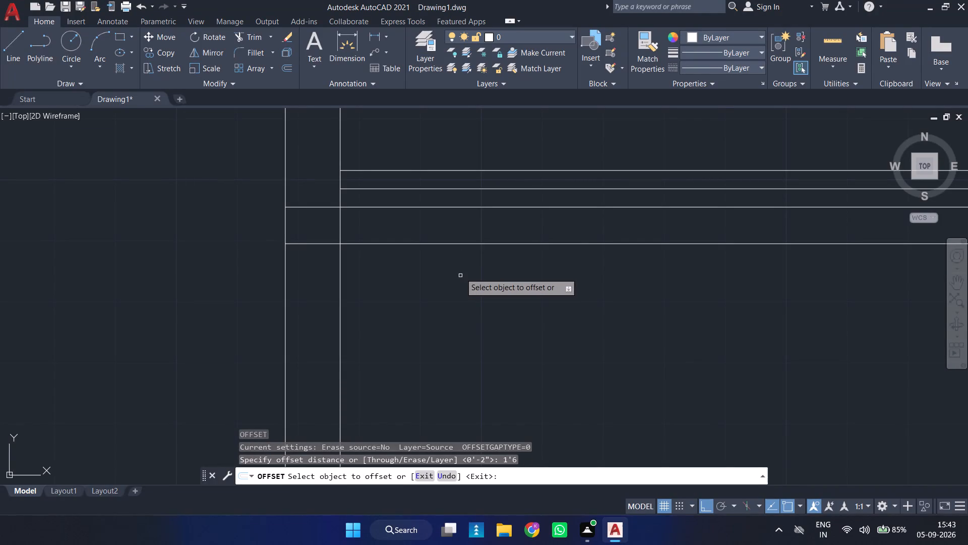
left_click(456, 206)
left_click(441, 329)
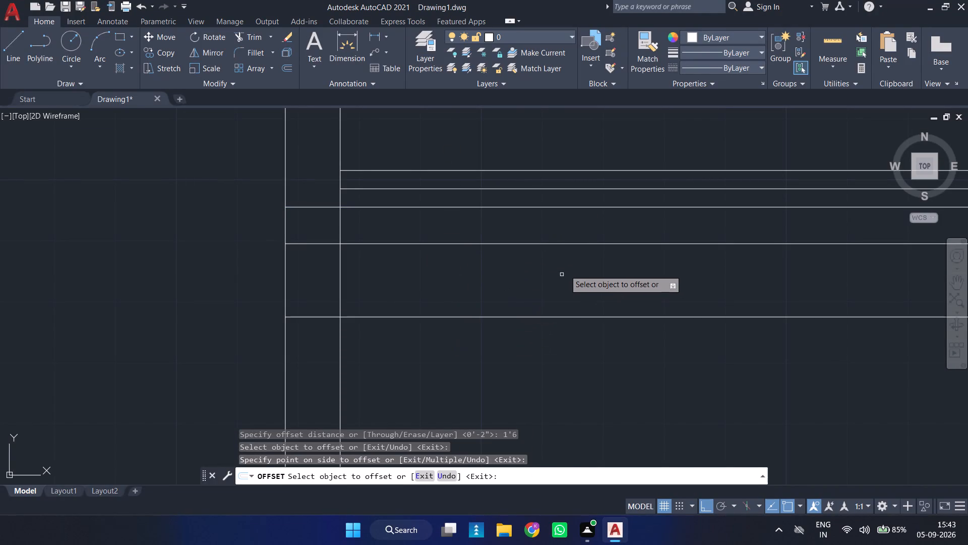
scroll(567, 266, "down", 3)
middle_click_drag(683, 293, 426, 289)
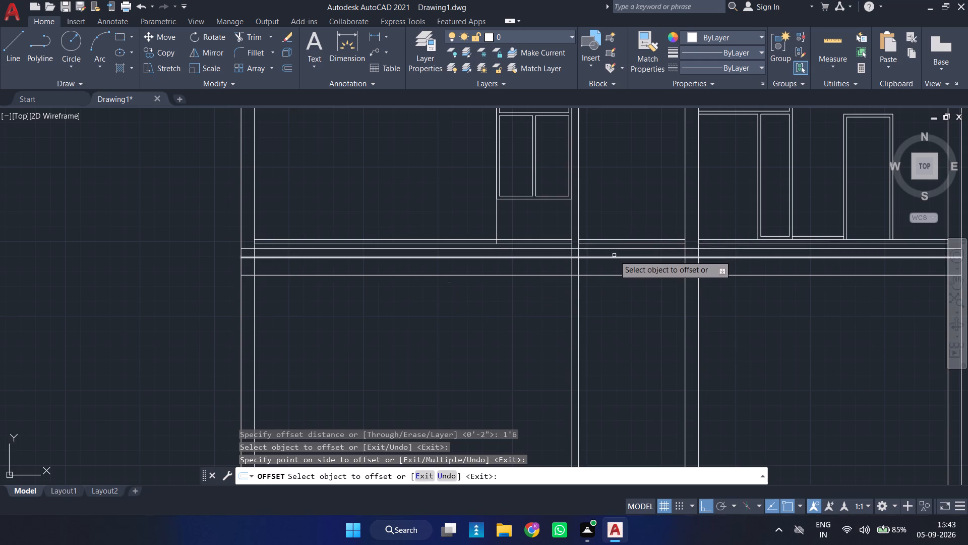
key("Escape")
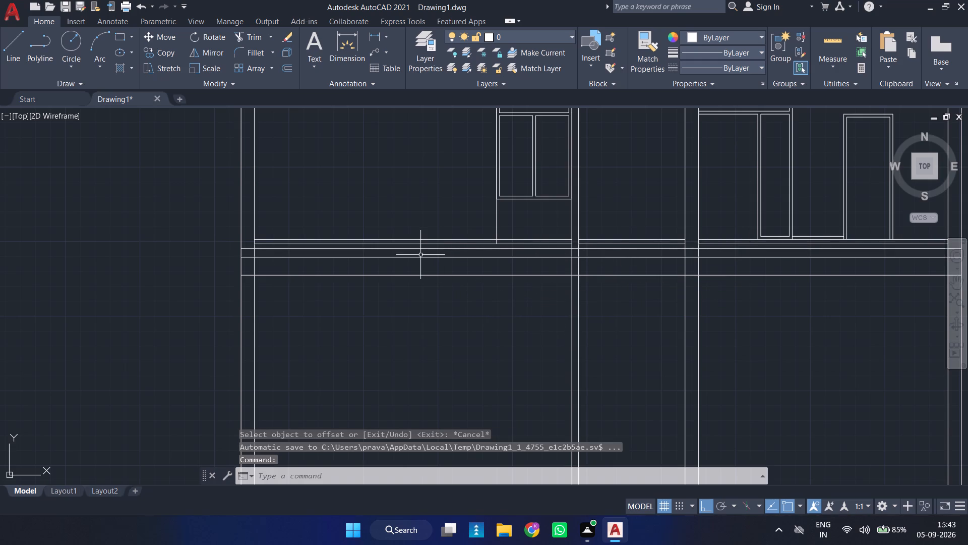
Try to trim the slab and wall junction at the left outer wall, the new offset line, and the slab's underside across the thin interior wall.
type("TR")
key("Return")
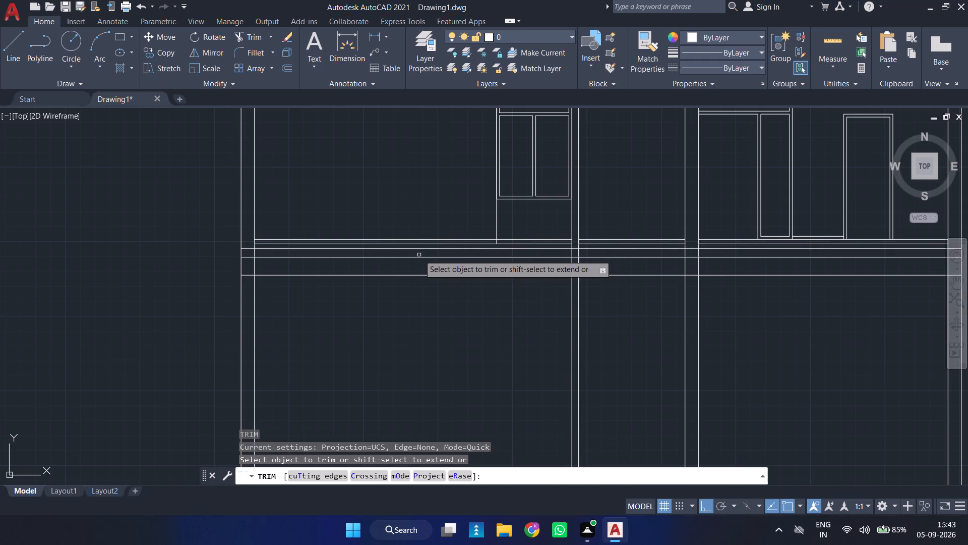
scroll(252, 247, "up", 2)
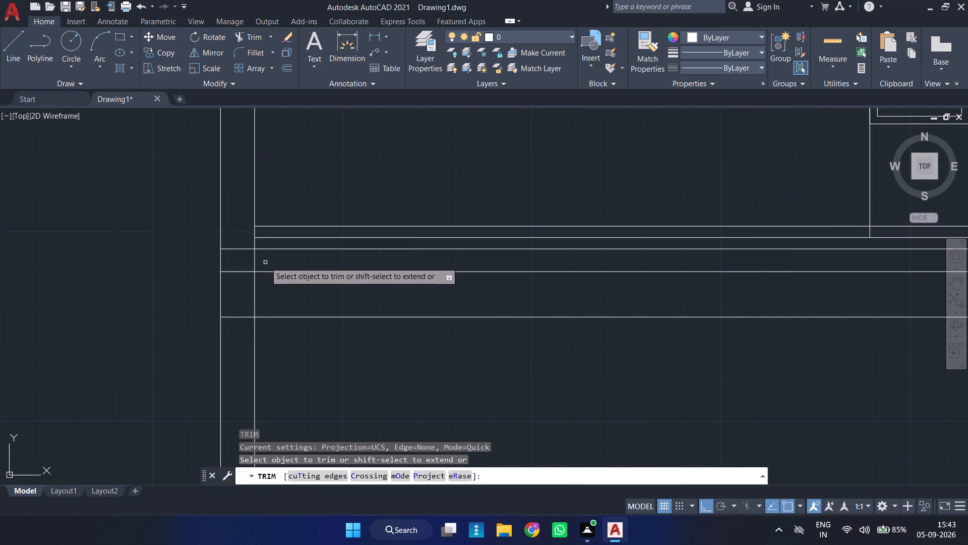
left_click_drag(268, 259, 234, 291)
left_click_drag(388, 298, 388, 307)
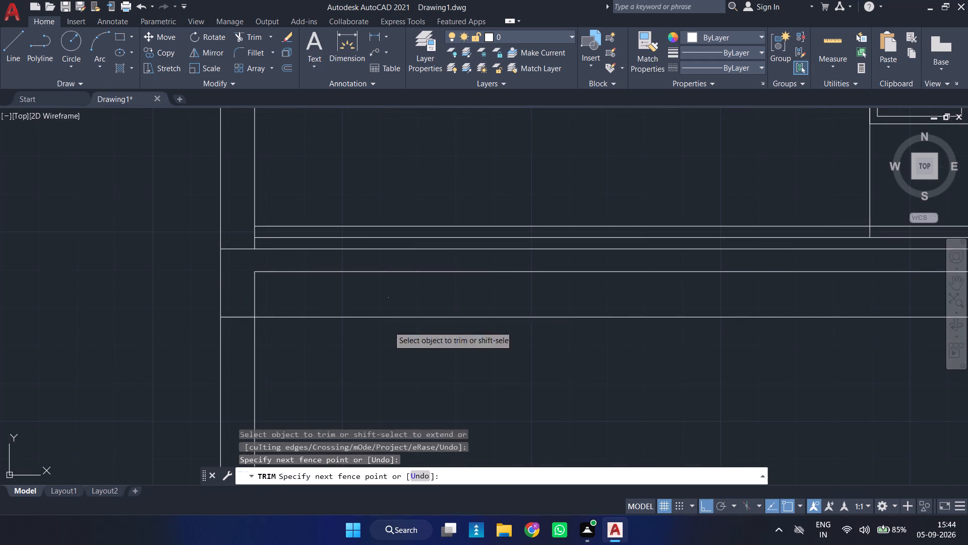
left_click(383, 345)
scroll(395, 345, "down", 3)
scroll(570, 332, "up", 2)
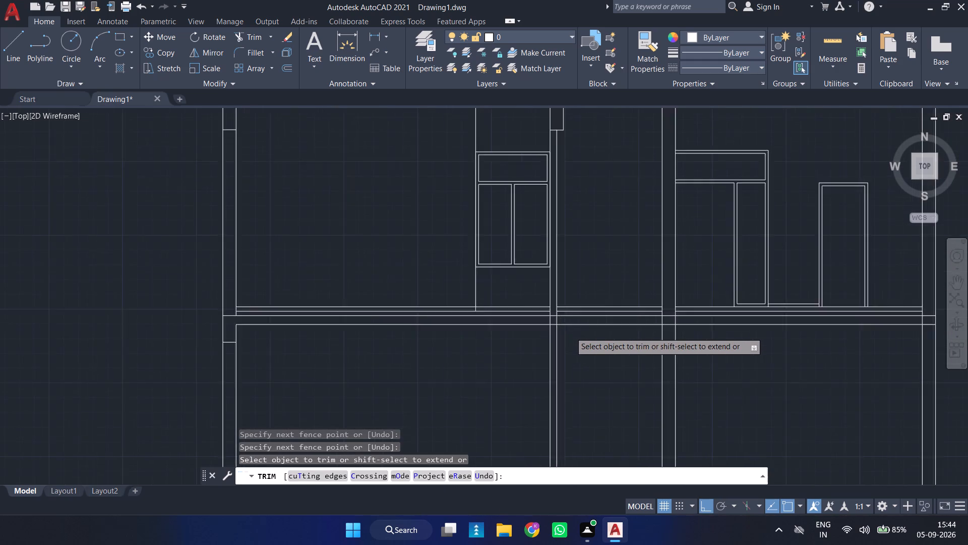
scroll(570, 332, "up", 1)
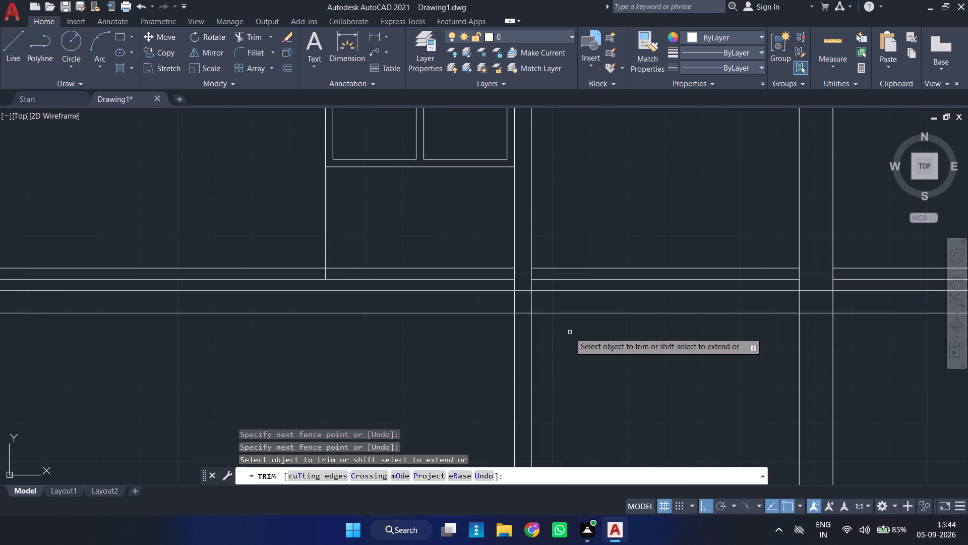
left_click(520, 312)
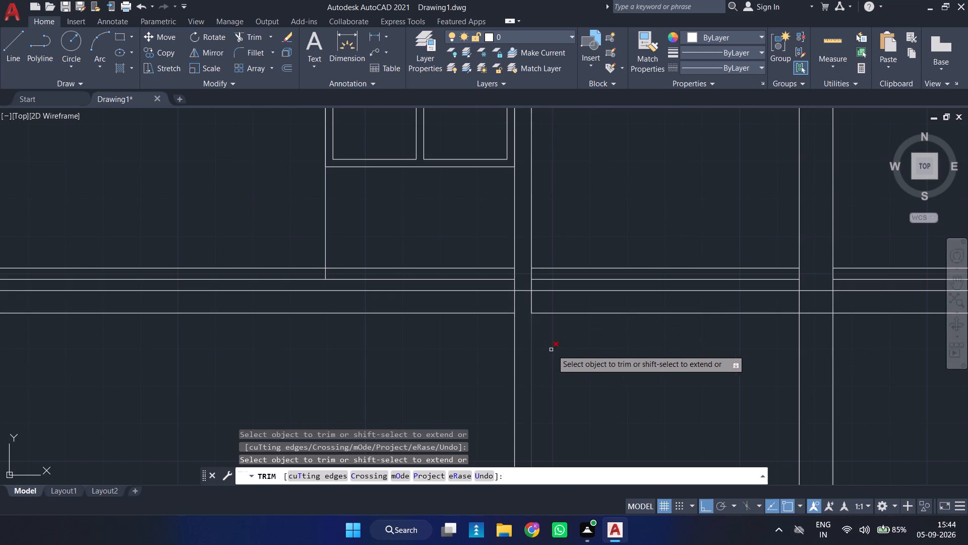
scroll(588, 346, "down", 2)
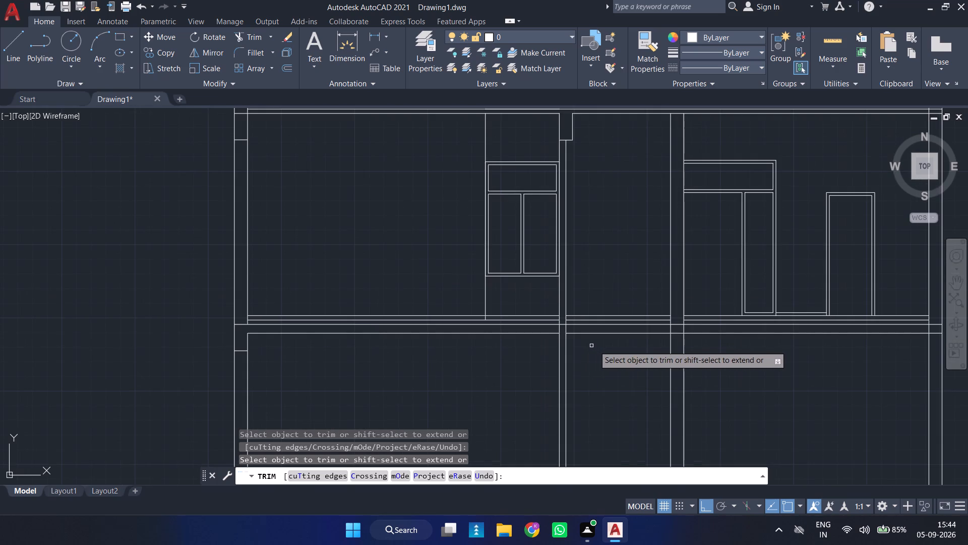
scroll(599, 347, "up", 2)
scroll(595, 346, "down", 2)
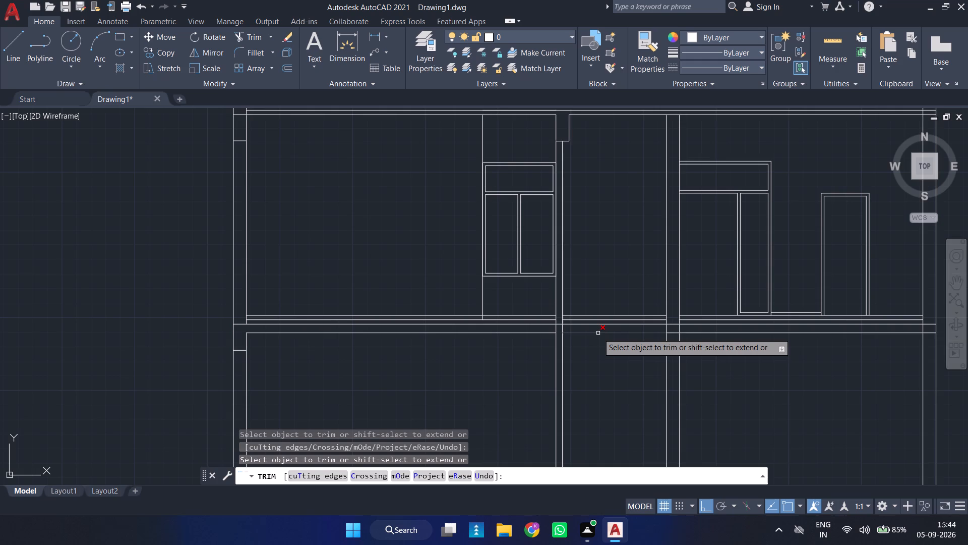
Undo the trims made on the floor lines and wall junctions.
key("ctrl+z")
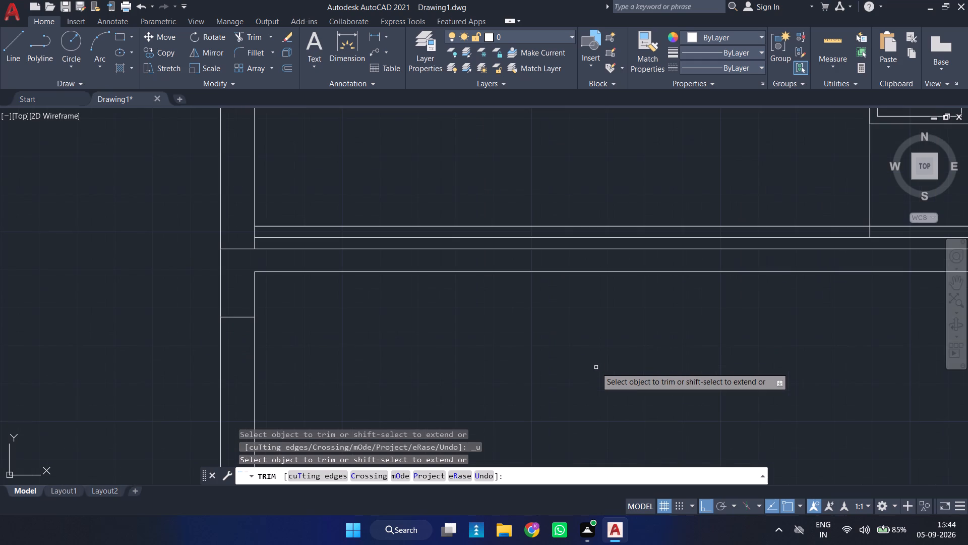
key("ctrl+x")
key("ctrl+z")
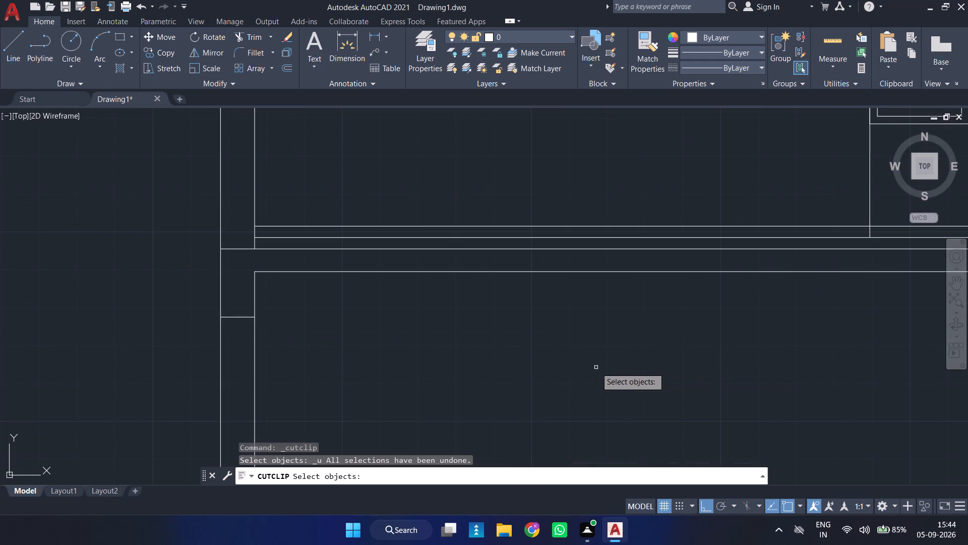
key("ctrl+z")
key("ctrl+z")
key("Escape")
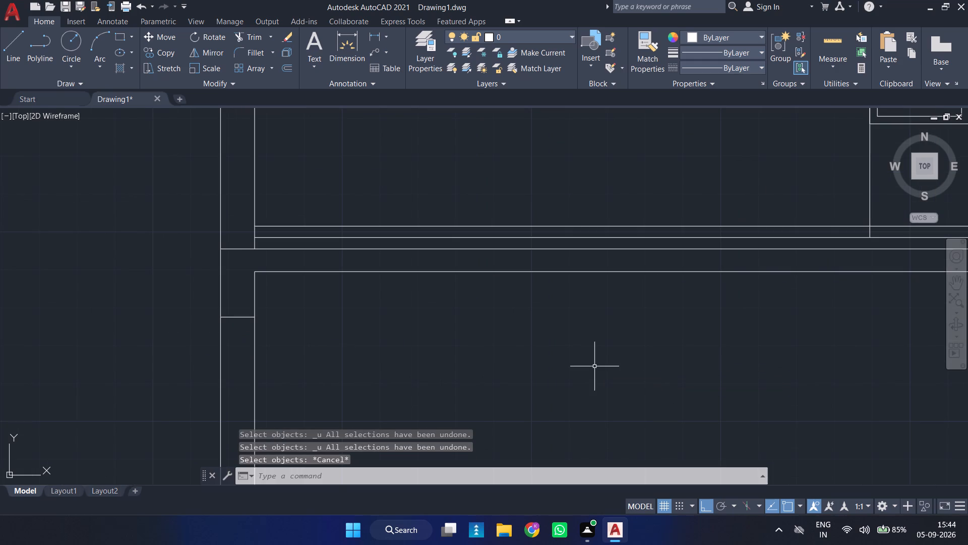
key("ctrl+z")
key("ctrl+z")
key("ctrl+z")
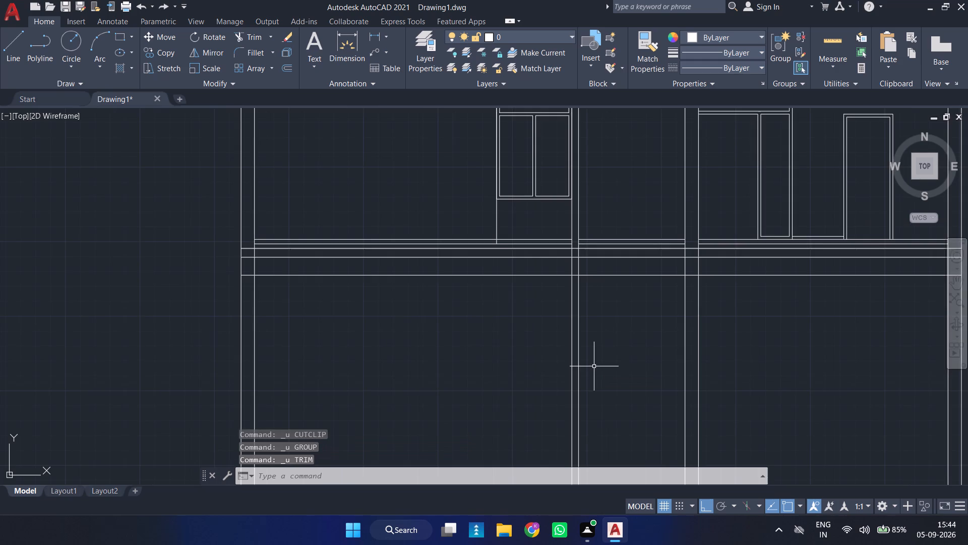
Trim the 1'6" offset line out of the two outer rooms, keeping it between the interior walls and within the outer walls.
scroll(524, 280, "up", 1)
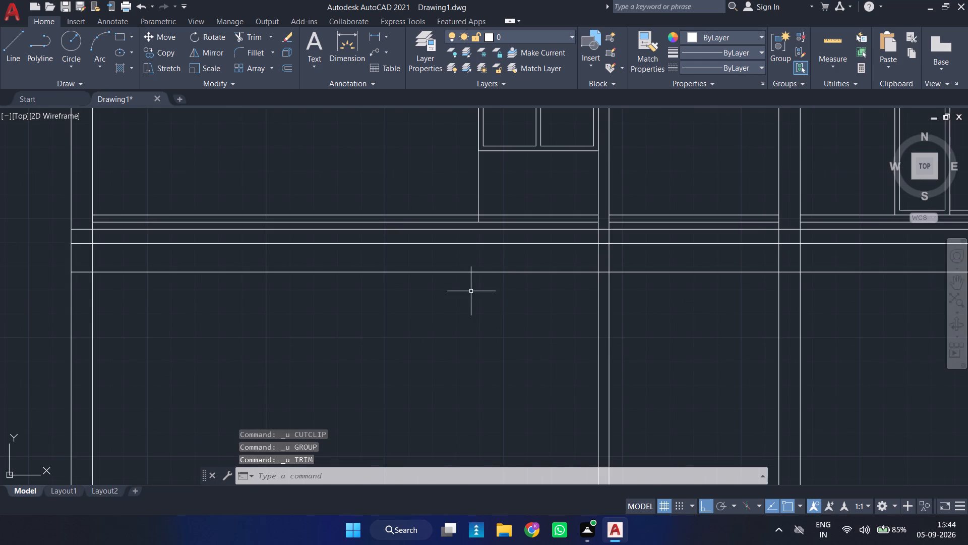
middle_click_drag(471, 291, 451, 359)
scroll(451, 353, "up", 1)
scroll(450, 354, "down", 2)
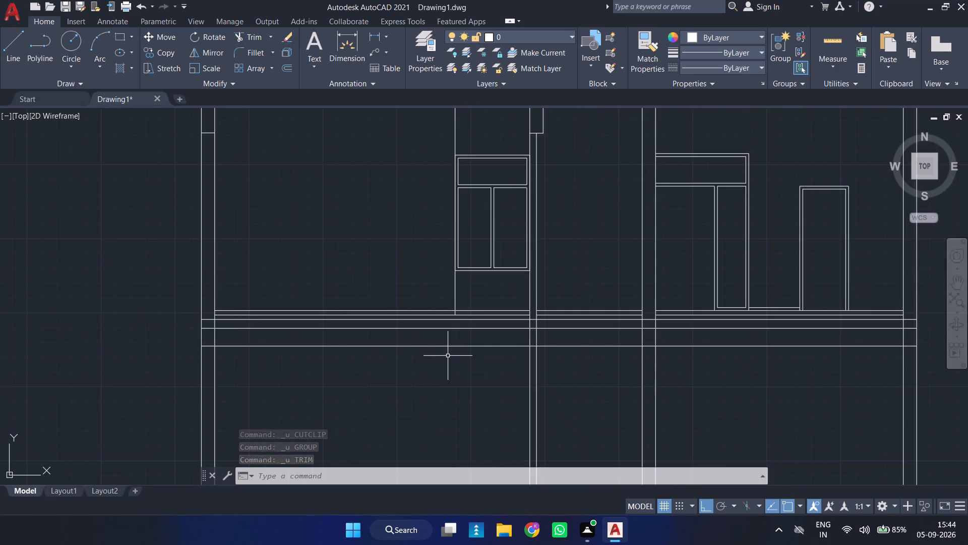
scroll(448, 356, "up", 1)
type("TR")
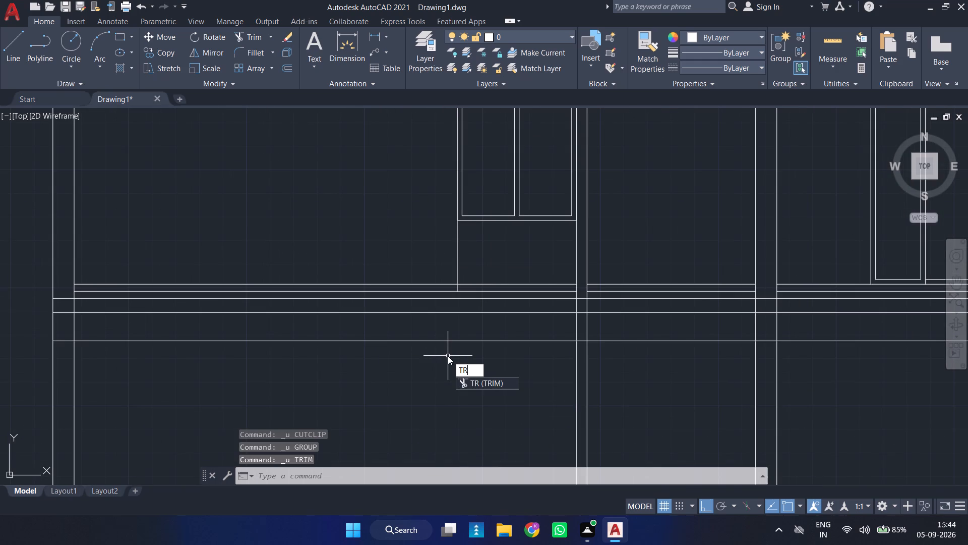
key("Return")
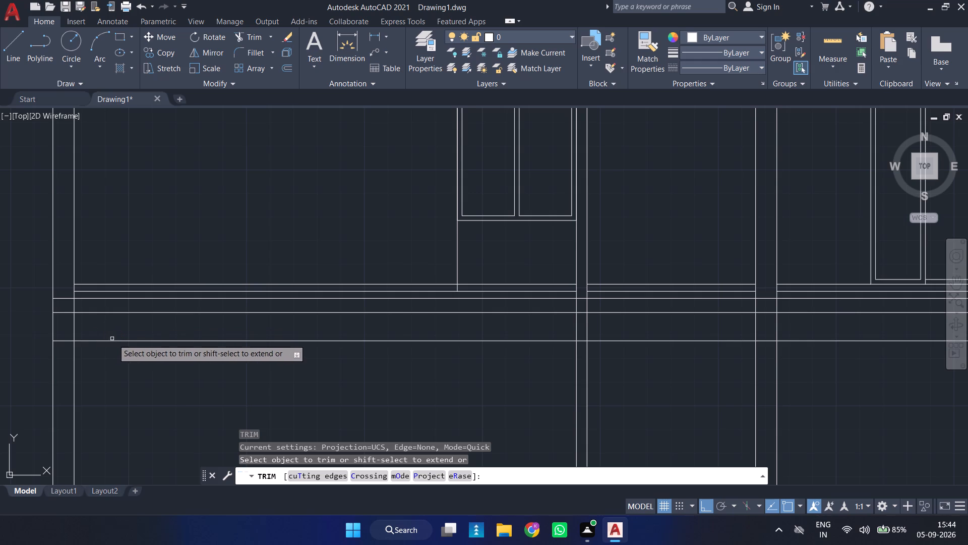
left_click(117, 342)
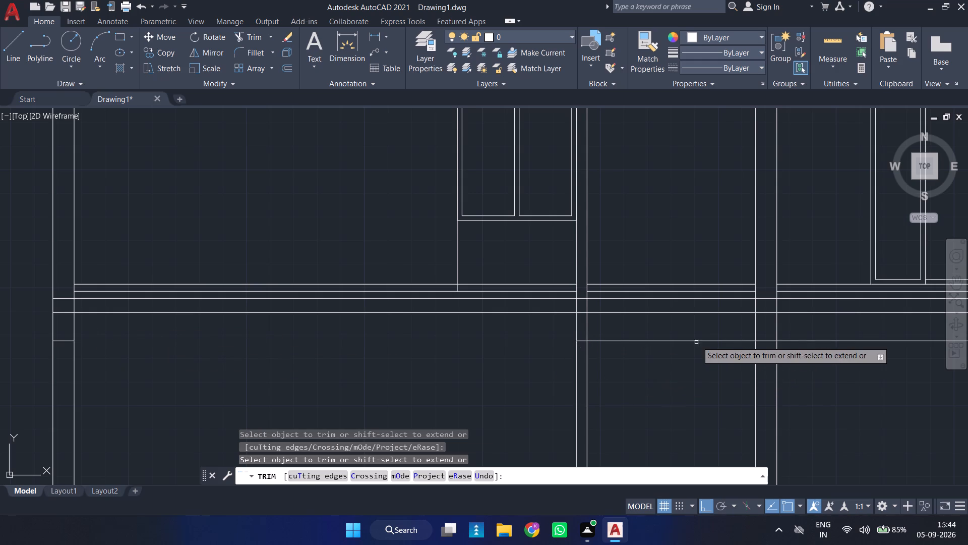
left_click(795, 341)
Trim both lines of the thin interior wall out of the slab band between the two lowest full-width floor lines.
scroll(820, 361, "down", 3)
middle_click_drag(831, 368, 727, 372)
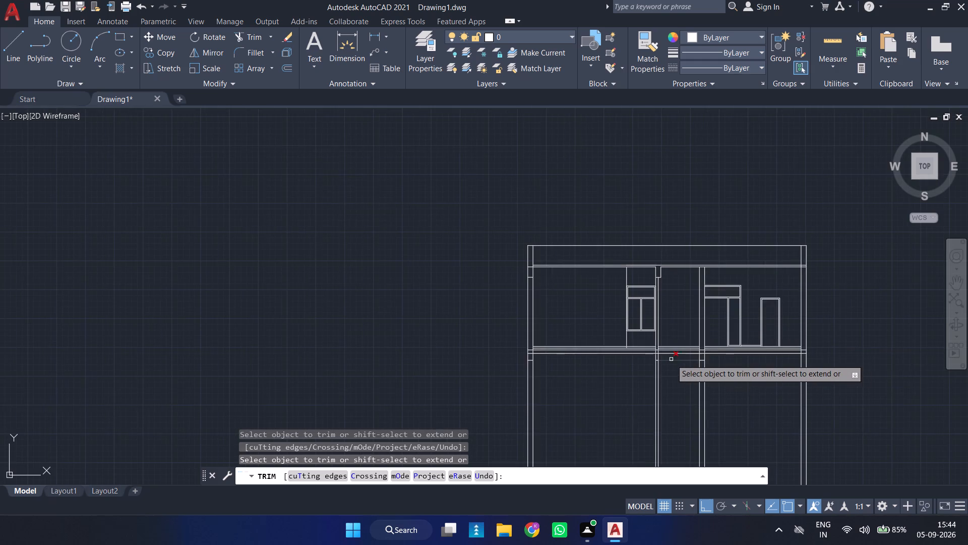
scroll(671, 359, "up", 4)
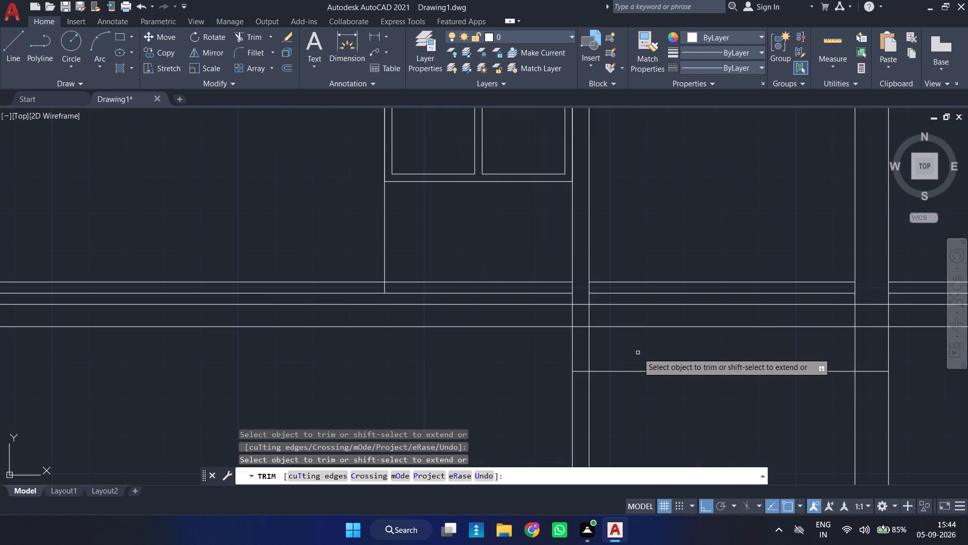
scroll(615, 343, "up", 1)
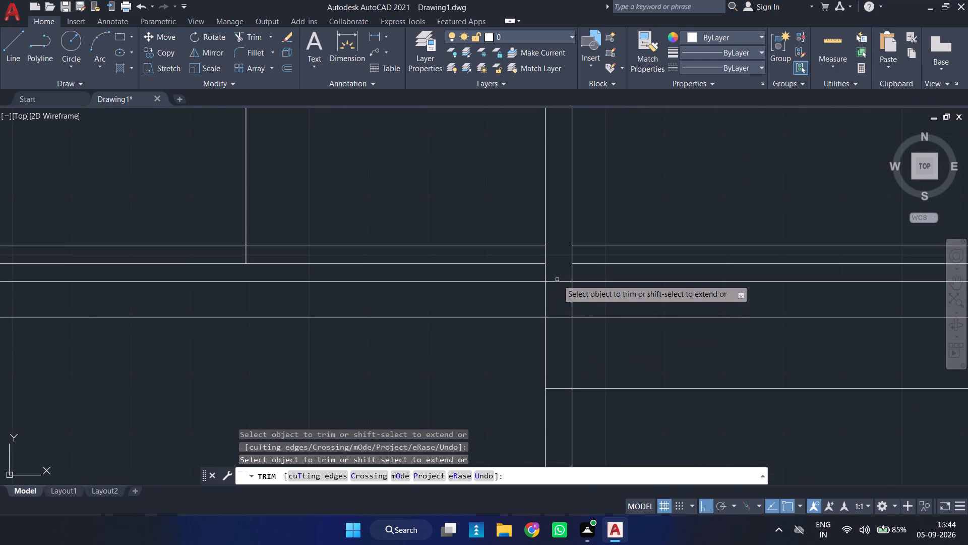
left_click(546, 298)
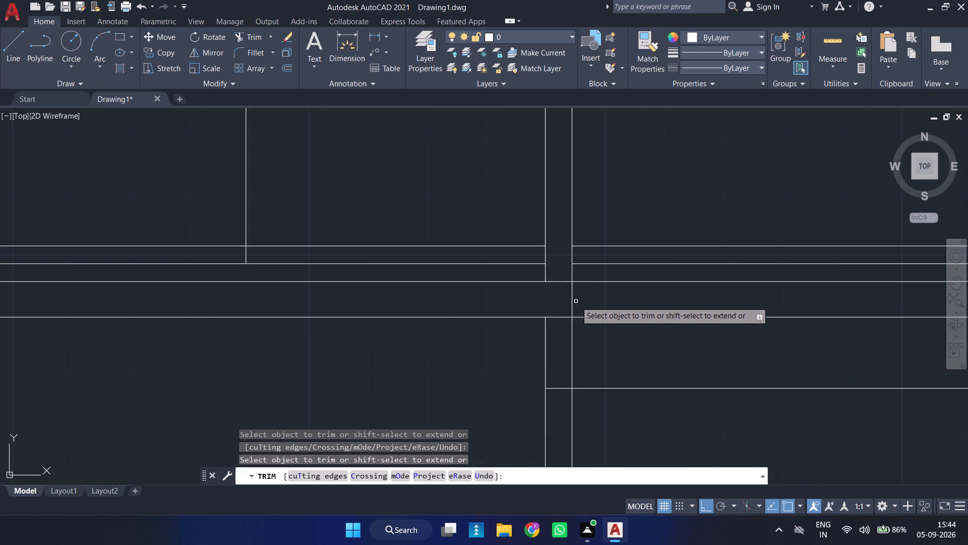
left_click(572, 301)
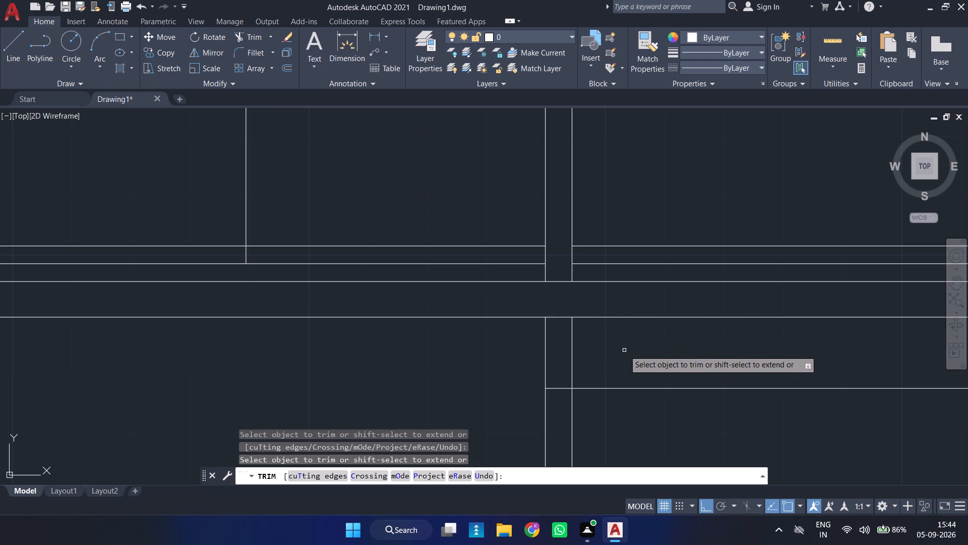
Trim the left outer wall's inner line out of the slab band and the slab's bottom line out of the wall thickness.
scroll(625, 350, "down", 2)
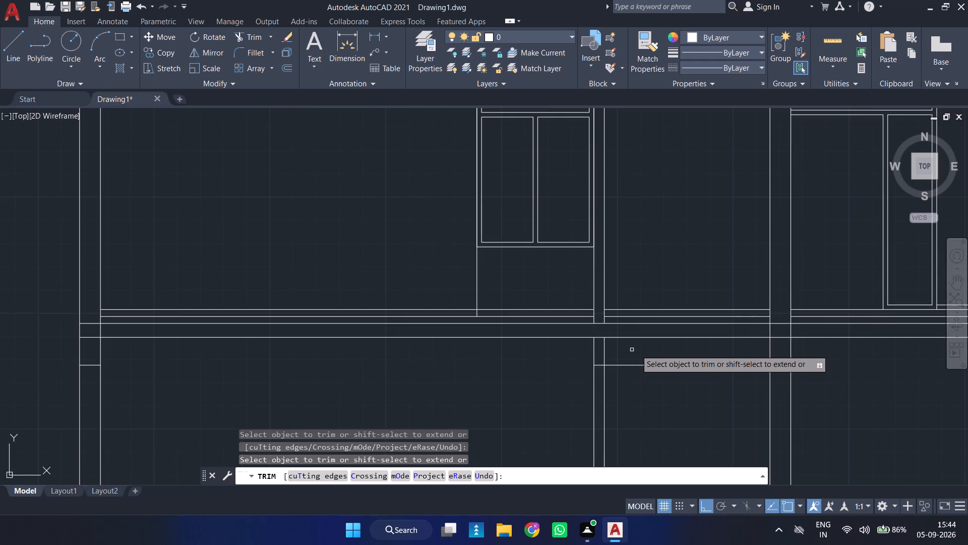
middle_click_drag(668, 348, 570, 331)
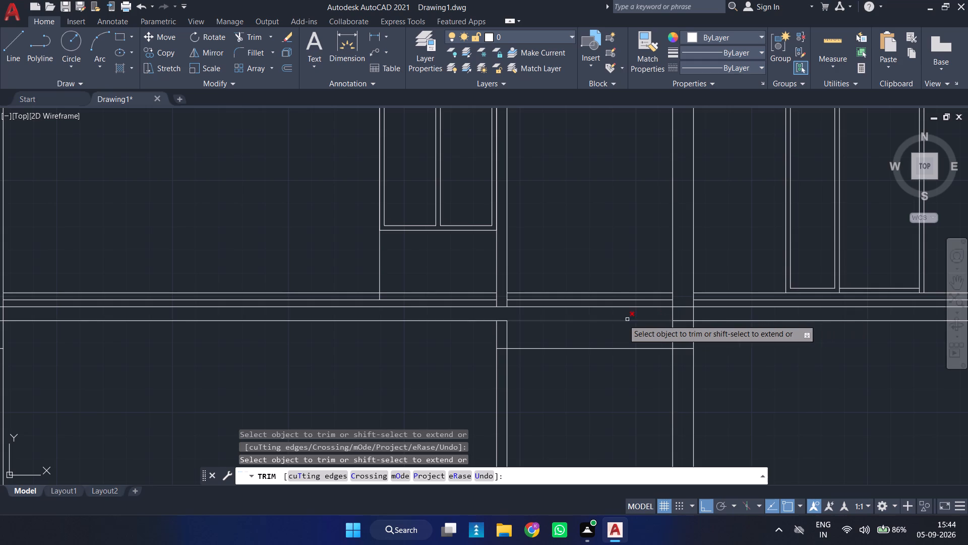
scroll(561, 340, "down", 2)
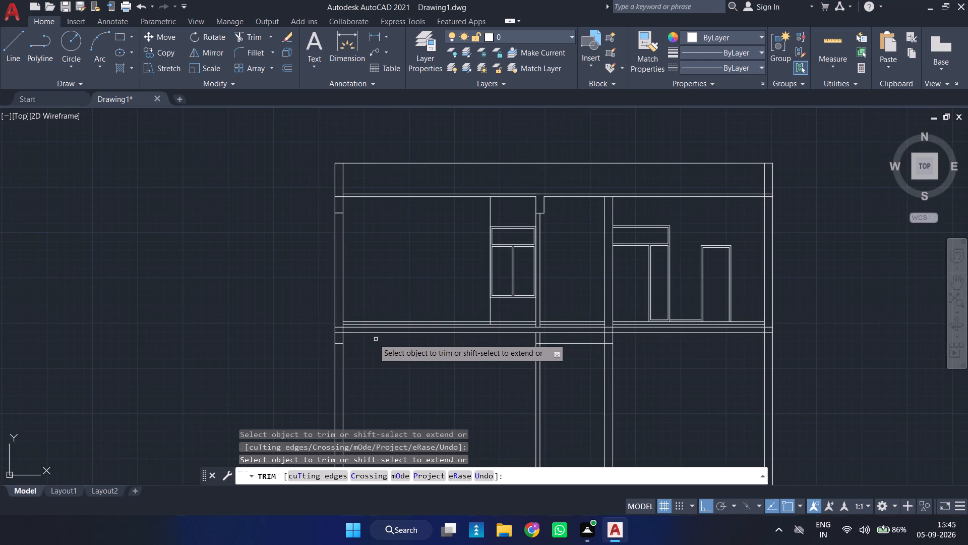
scroll(331, 334, "up", 3)
left_click_drag(389, 321, 371, 320)
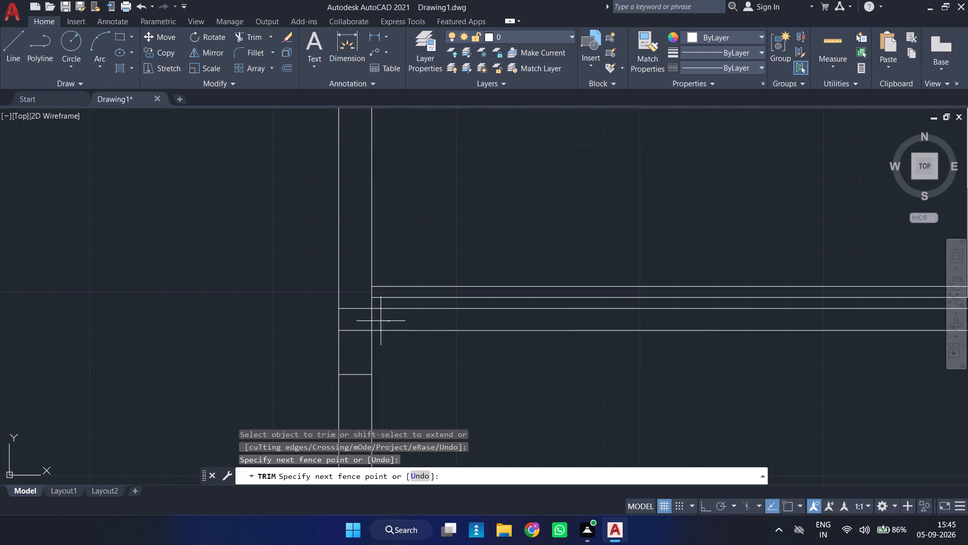
left_click_drag(371, 320, 352, 356)
scroll(515, 341, "down", 2)
middle_click_drag(584, 358, 462, 363)
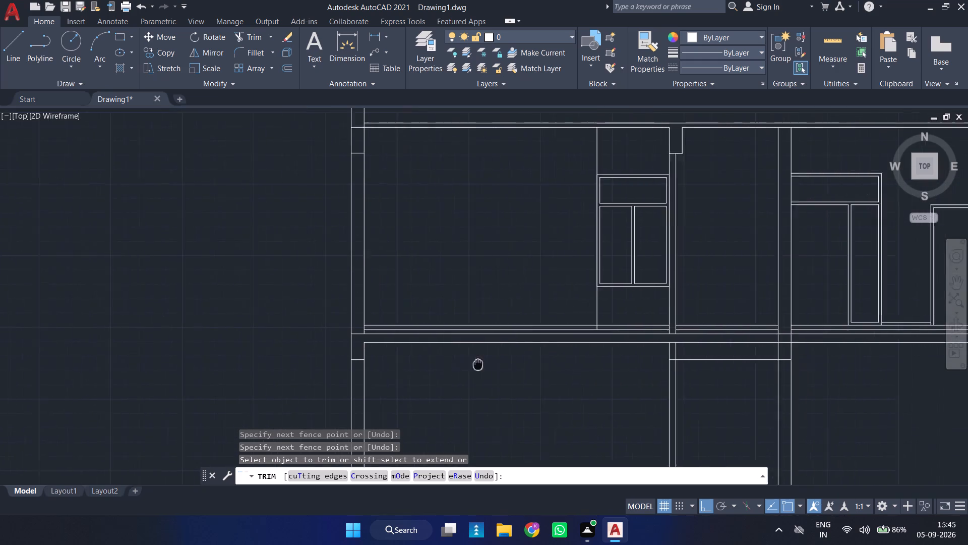
Trim the thick interior wall's outer line out of the slab band and the slab's bottom line out of that wall's thickness.
middle_click_drag(462, 363, 440, 360)
scroll(736, 339, "up", 2)
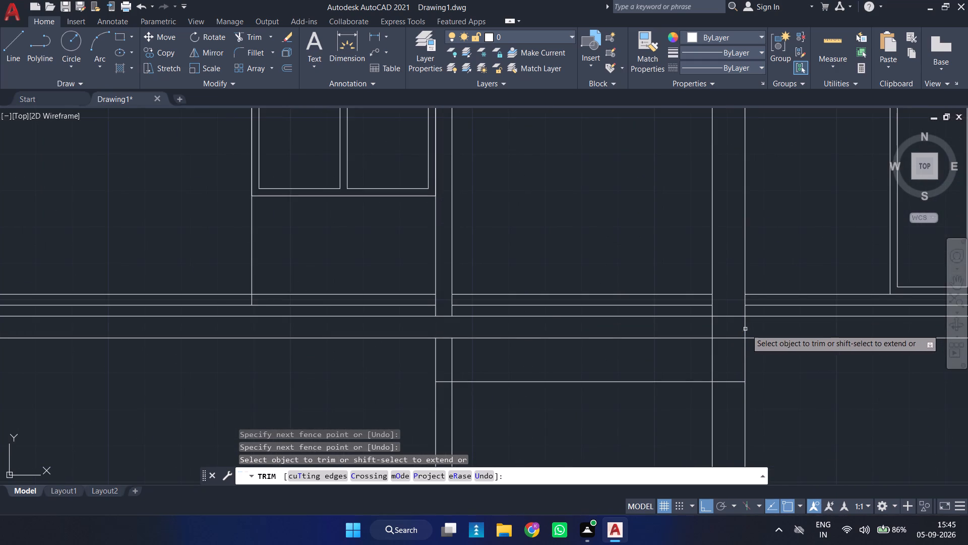
left_click_drag(759, 325, 731, 354)
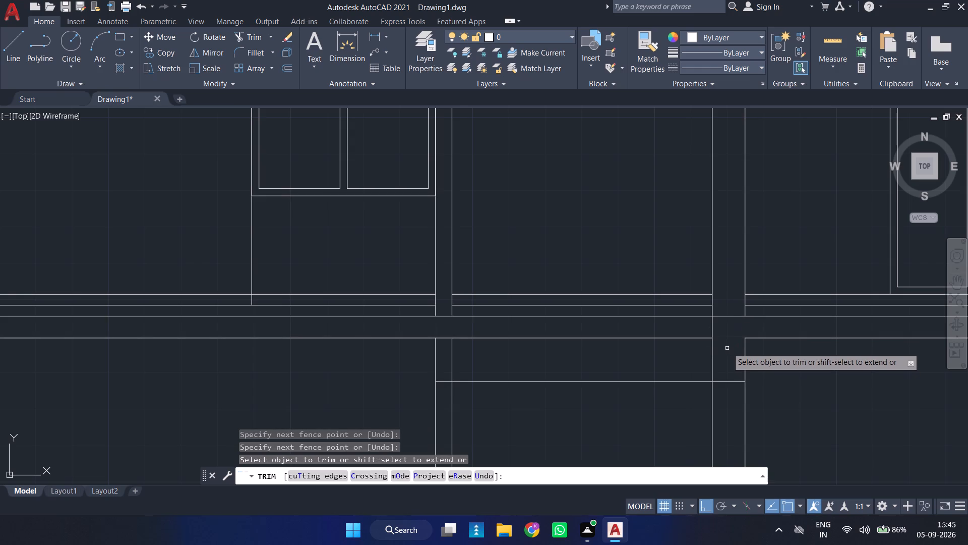
scroll(727, 343, "down", 2)
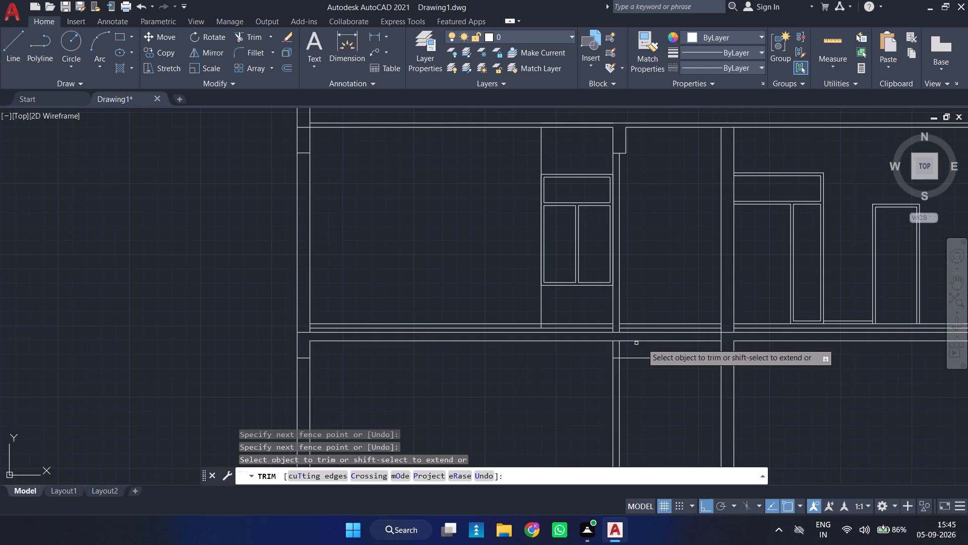
scroll(652, 342, "up", 1)
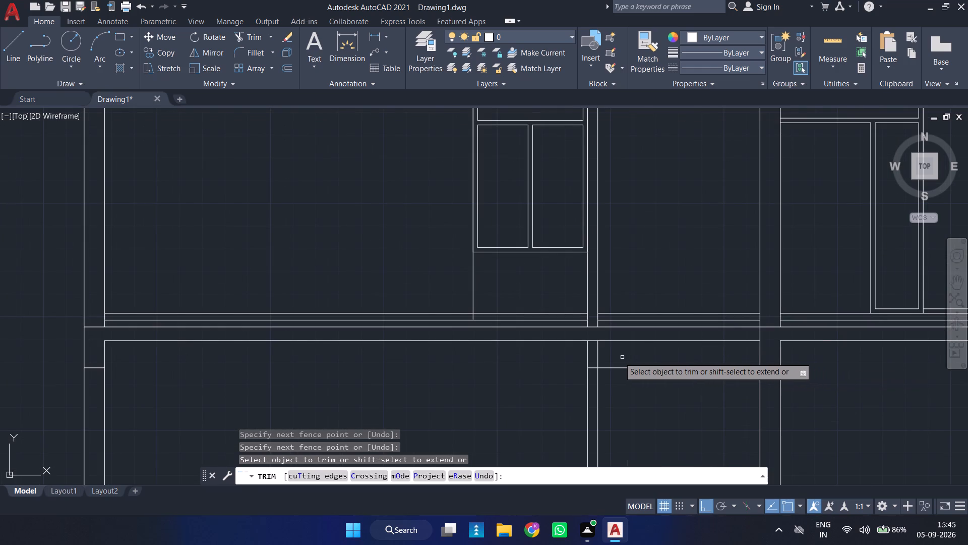
key("Escape")
Offset the thin interior wall's line facing the middle bay by 4.5" into that bay, below the slab.
key("o")
key("Return")
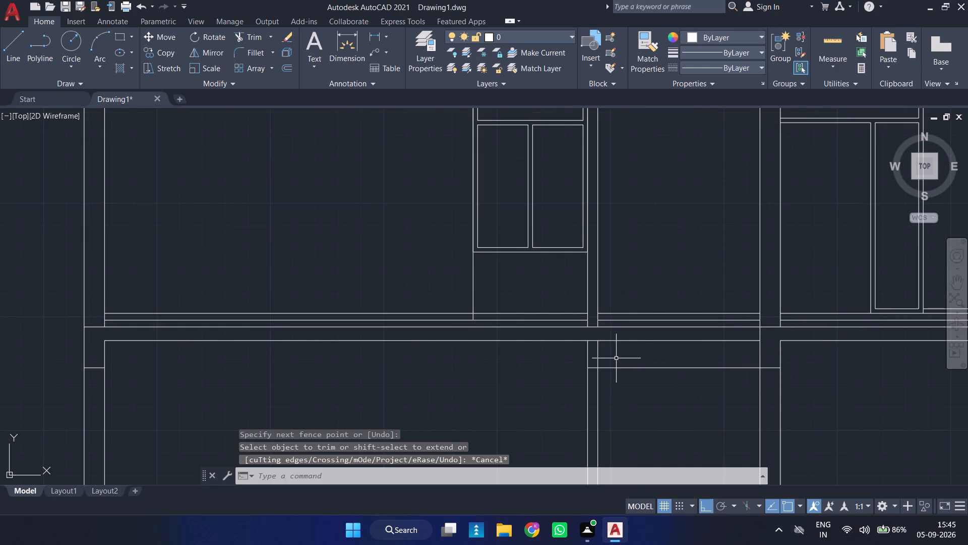
type("4.5")
key("Return")
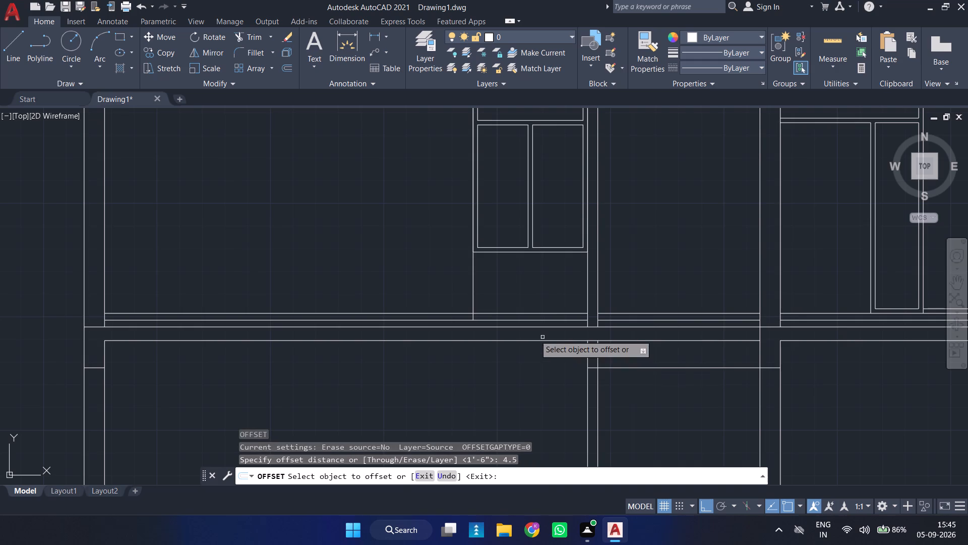
left_click(599, 357)
left_click(617, 357)
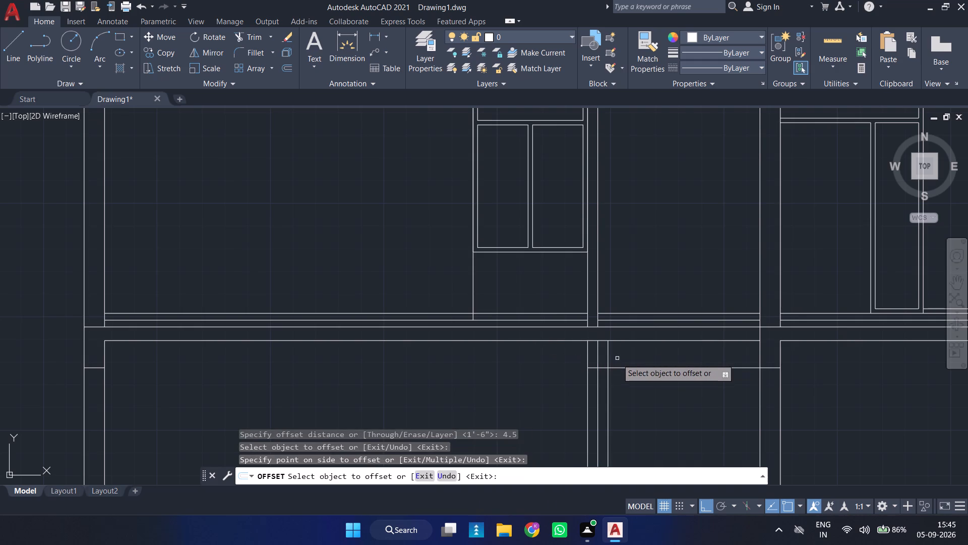
key("Escape")
Trim the 4.5" offset line below the beam's bottom line, and remove the wall line and slab bottom line inside the beam end.
type("TR")
key("Return")
left_click(615, 379)
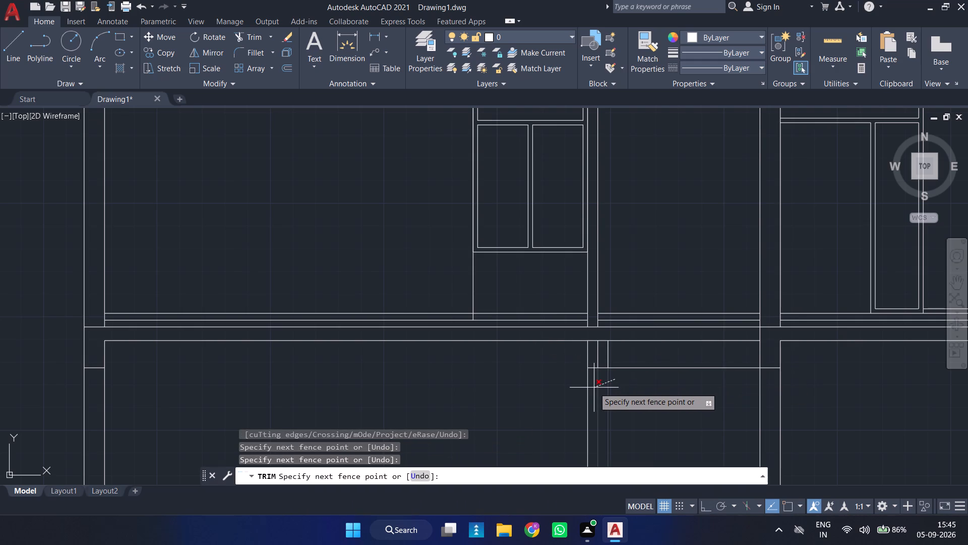
left_click(603, 388)
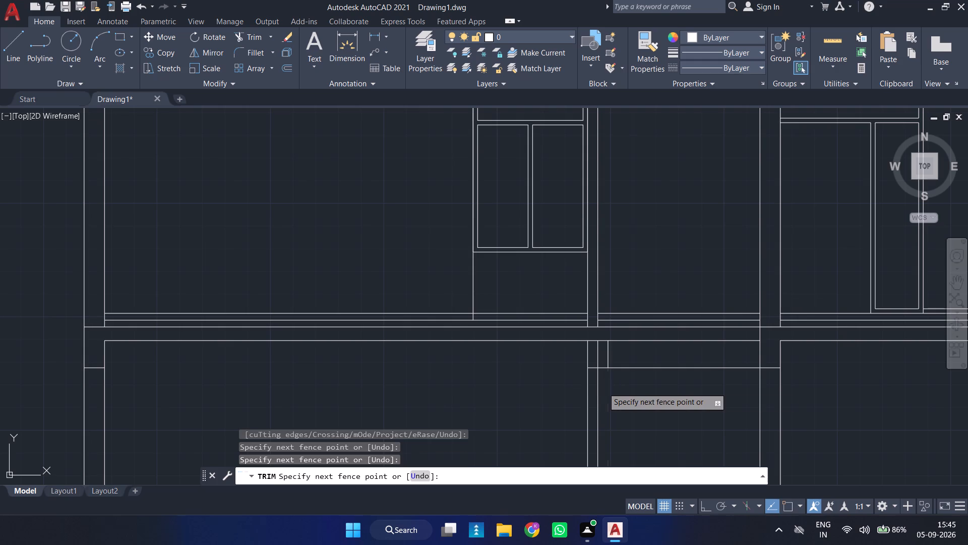
left_click(599, 353)
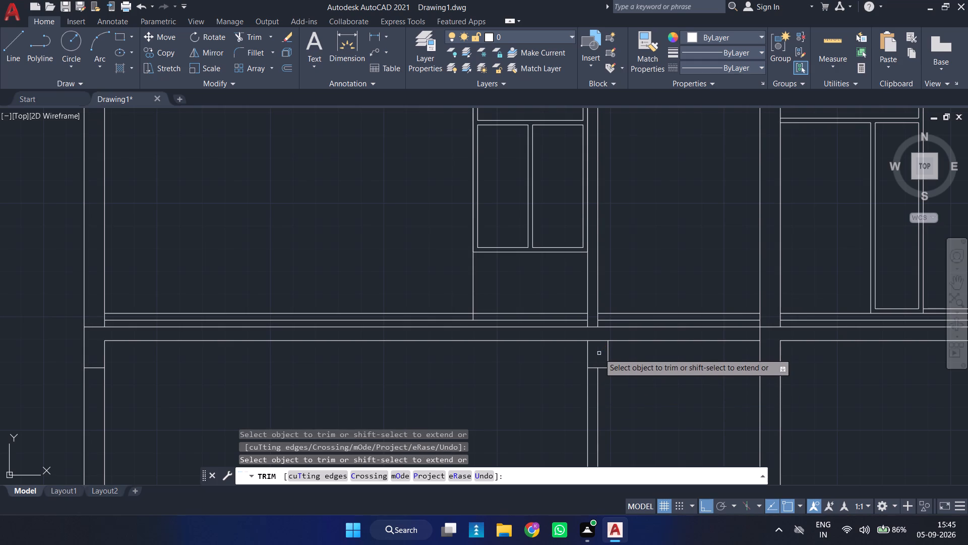
left_click(599, 342)
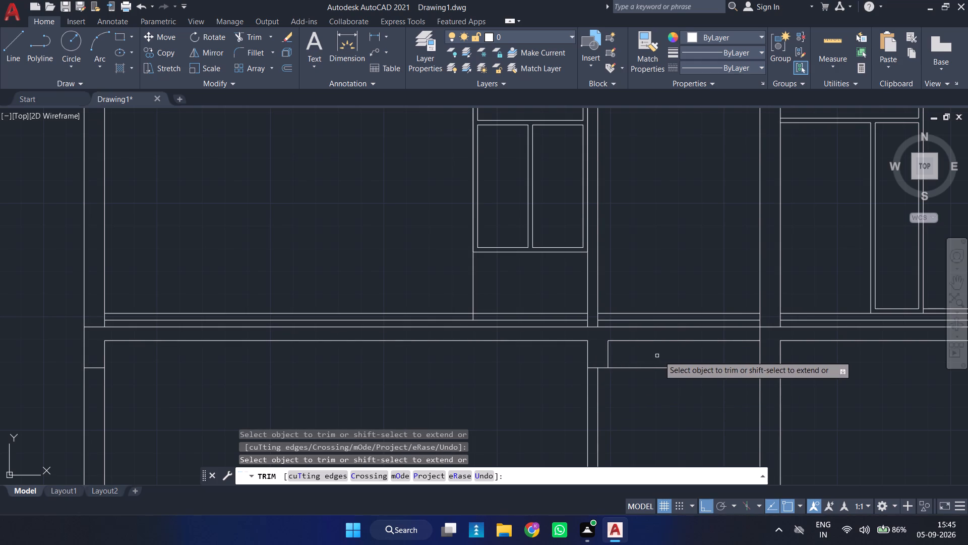
Trim away the slab's bottom line across the middle bay and the thick wall's inner line through the slab and beam depth.
left_click(672, 342)
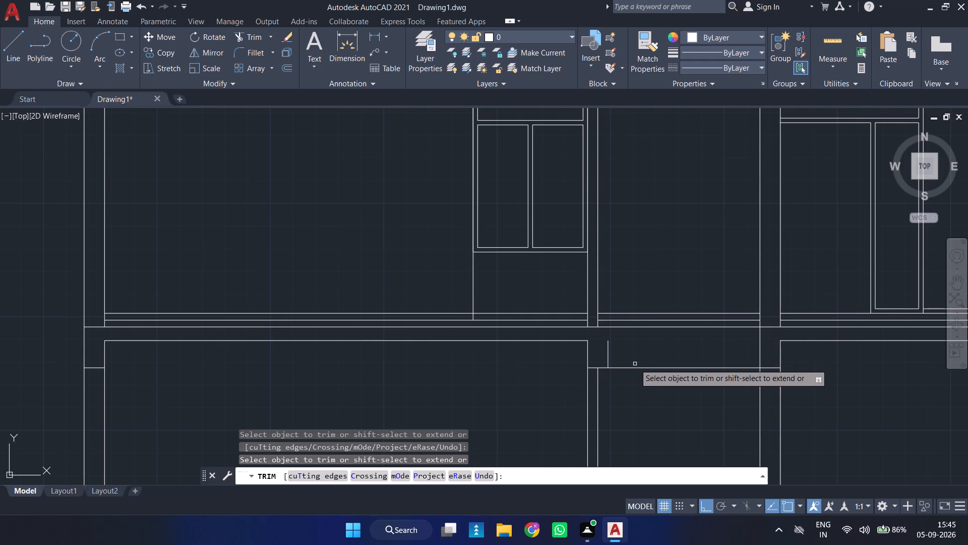
scroll(659, 344, "up", 1)
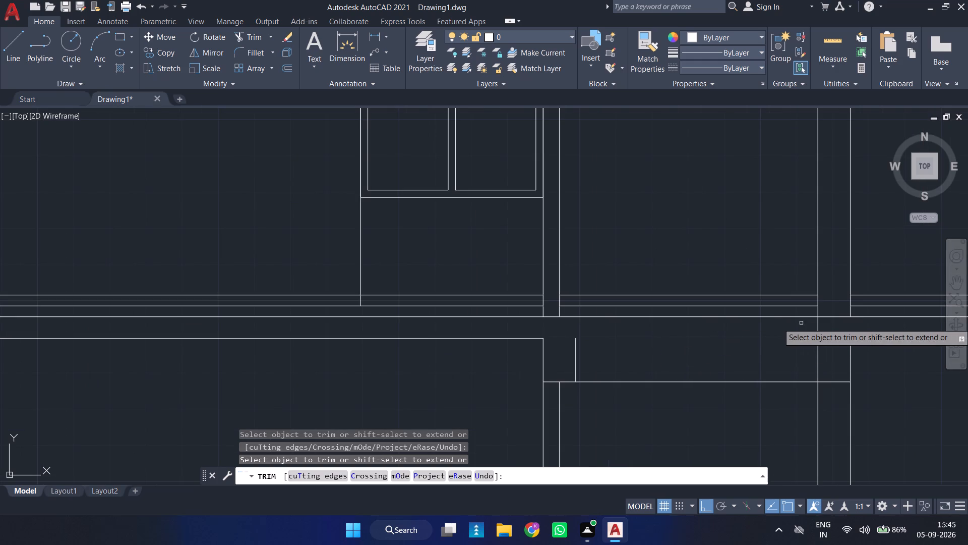
left_click(819, 339)
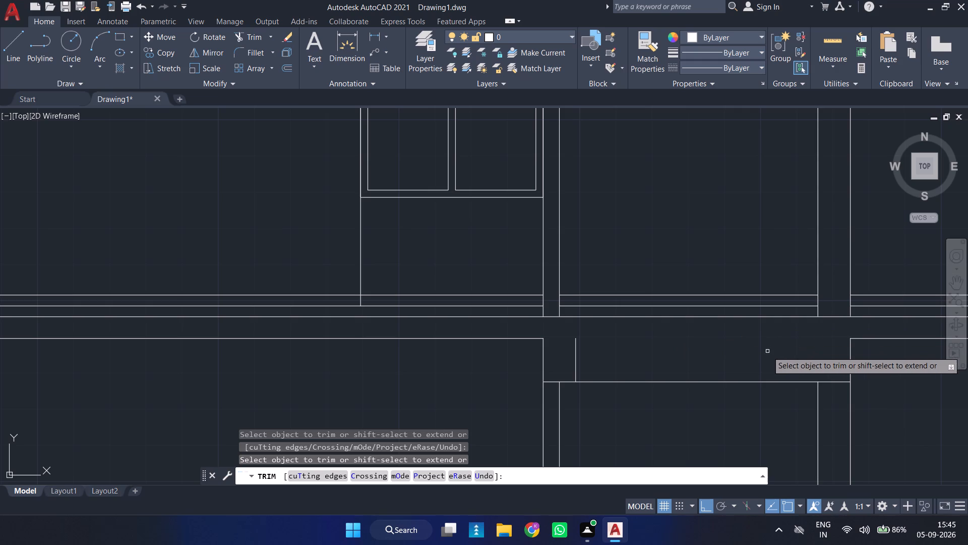
key("Escape")
Offset the beam's bottom line in the middle bay 6" upward.
key("o")
key("Return")
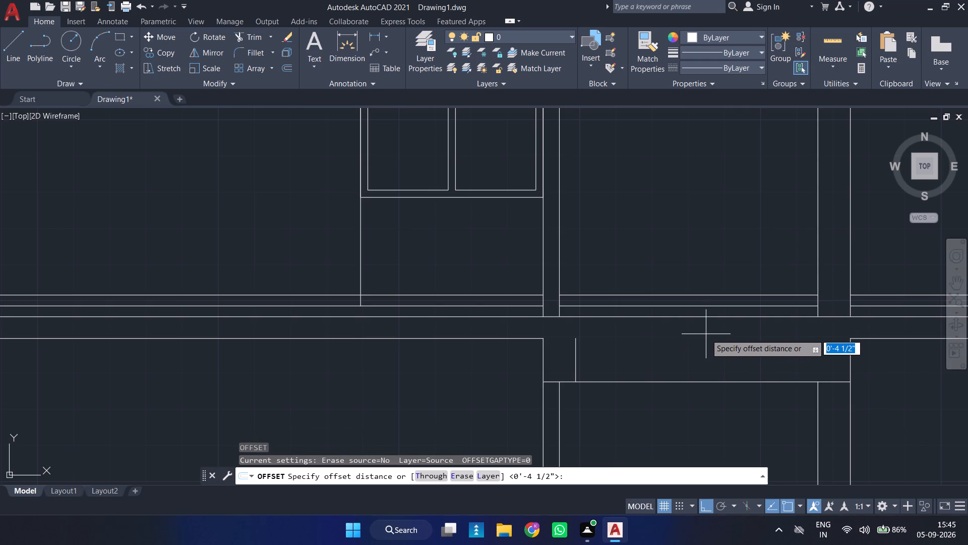
key("6")
key("Return")
left_click(694, 379)
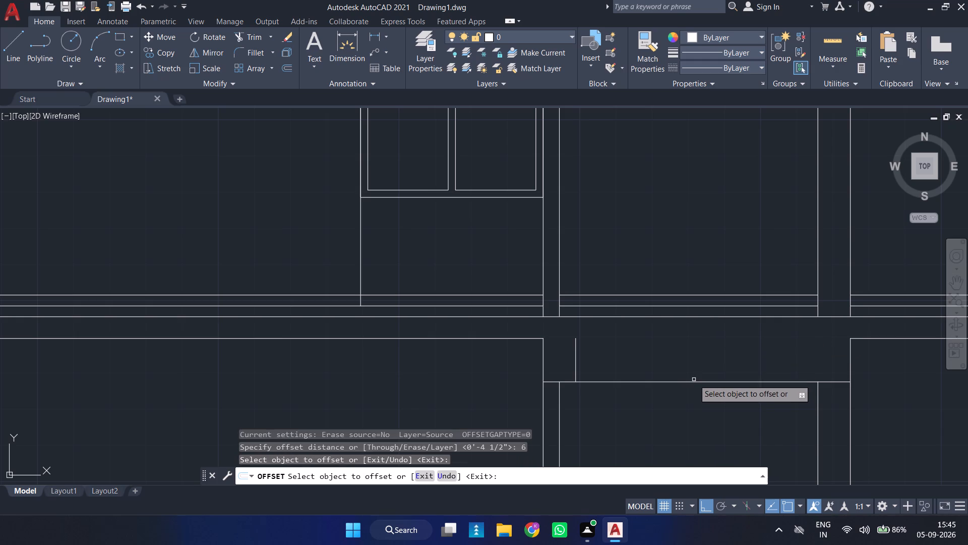
left_click(692, 382)
left_click(686, 355)
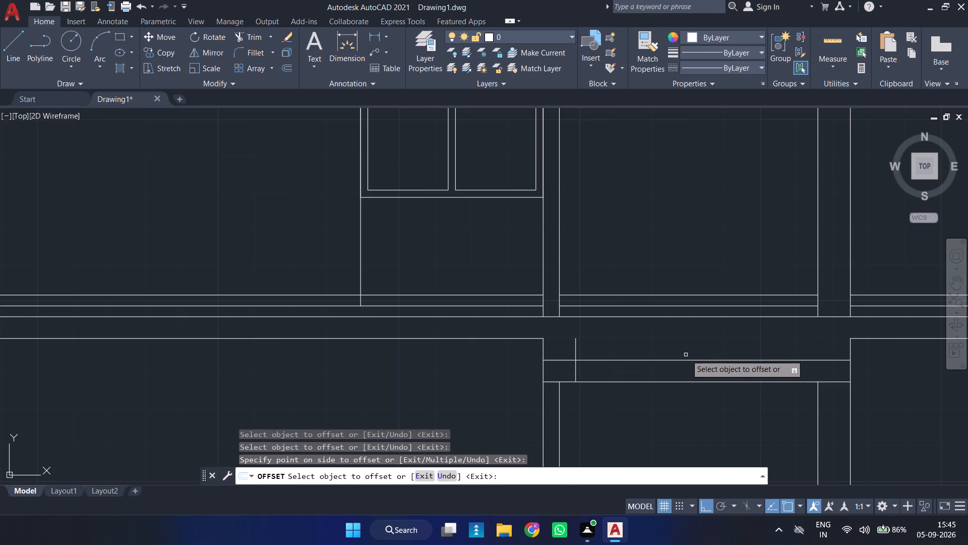
key("Escape")
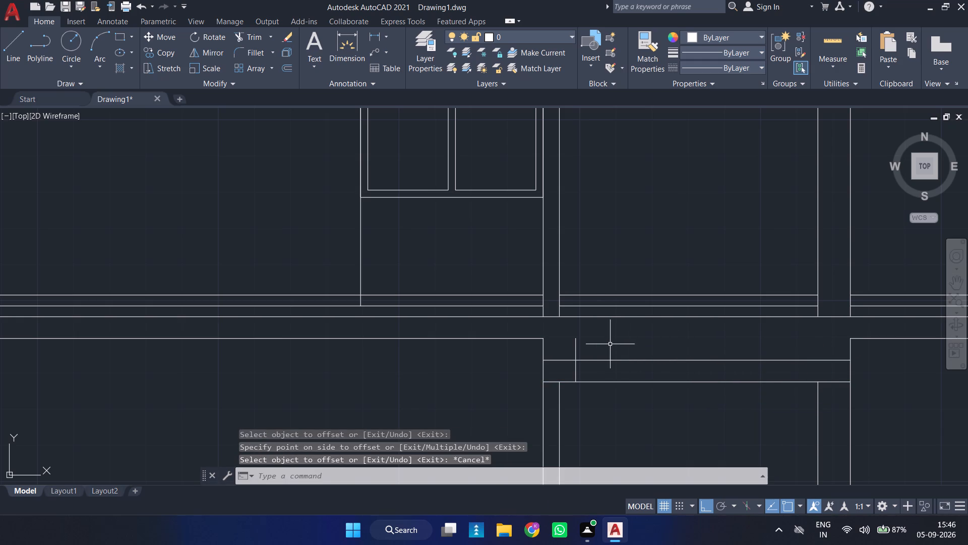
Extend the short vertical line up to the slab's top line and trim it with the 6" offset line into a clean corner.
scroll(608, 347, "up", 1)
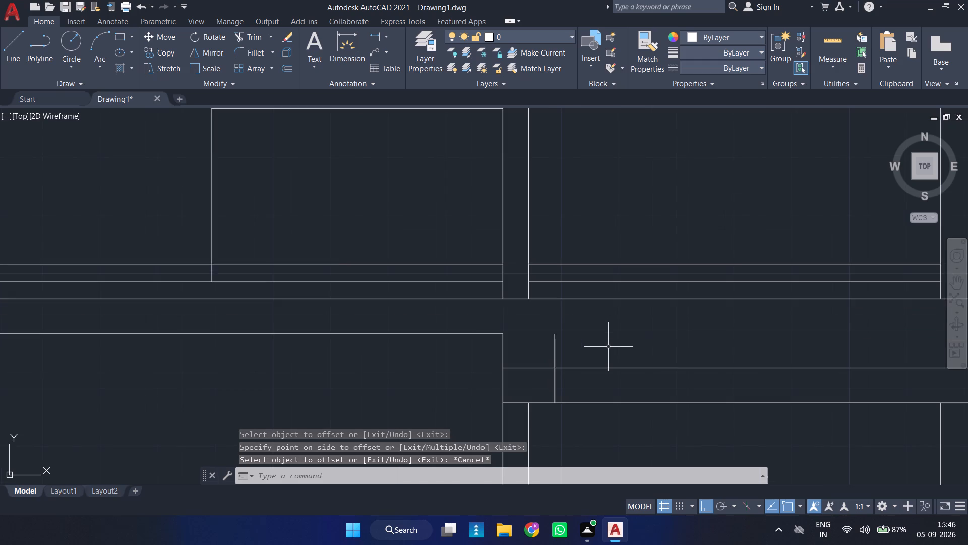
scroll(608, 347, "down", 1)
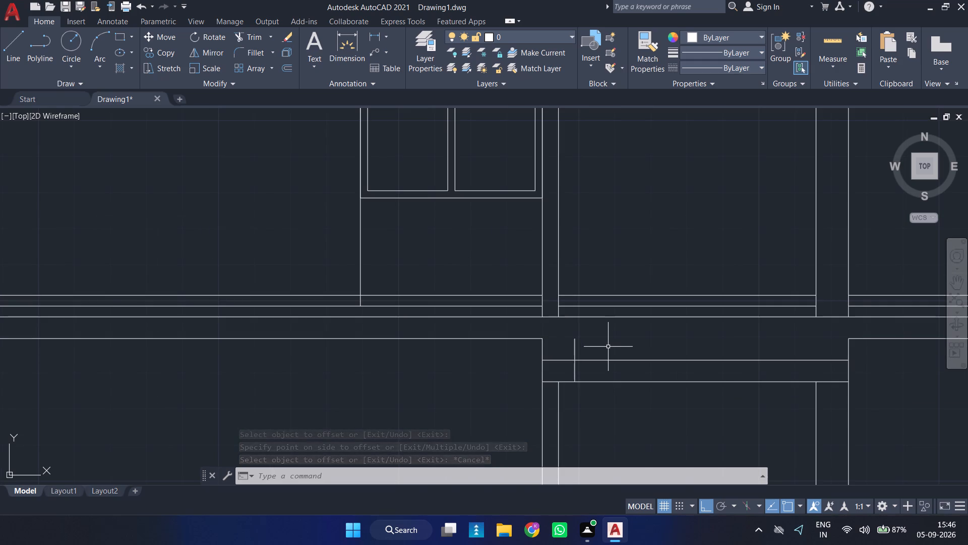
type("EX")
key("space")
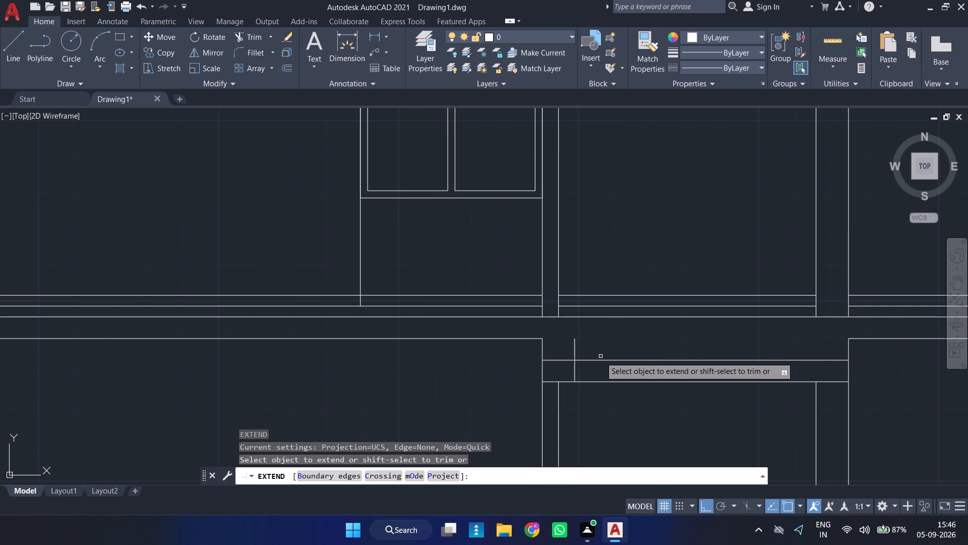
left_click(575, 348)
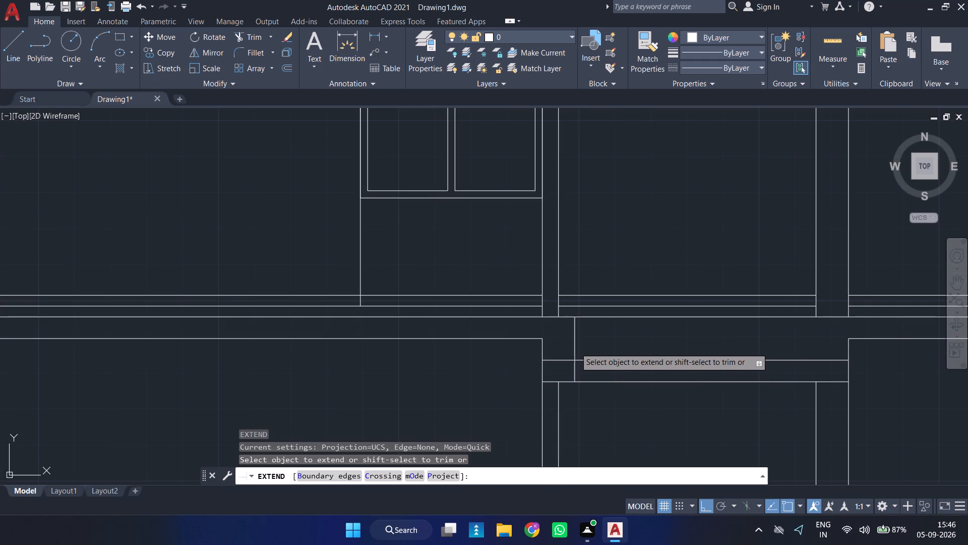
left_click(559, 354, "shift")
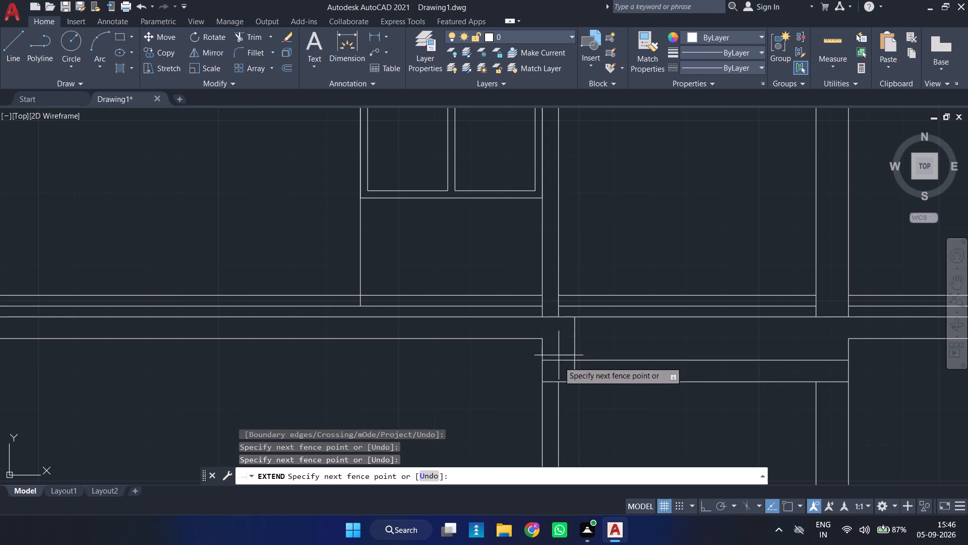
left_click(559, 362, "shift")
left_click(574, 367, "shift")
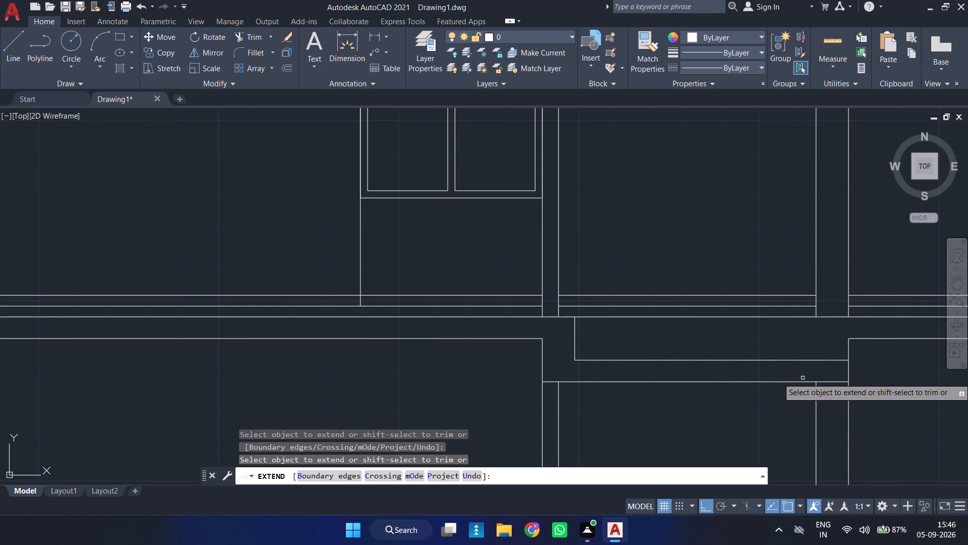
Extend the thick wall's inner line up through the slab, and trim it and the 6" offset line to close the sunken recess.
left_click(816, 398)
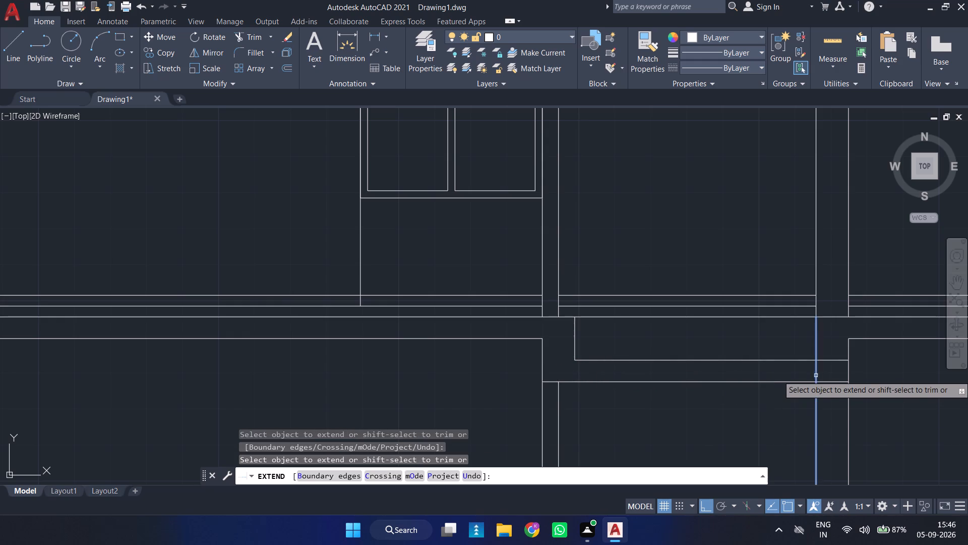
left_click(816, 375)
left_click_drag(835, 350, 805, 372, "shift")
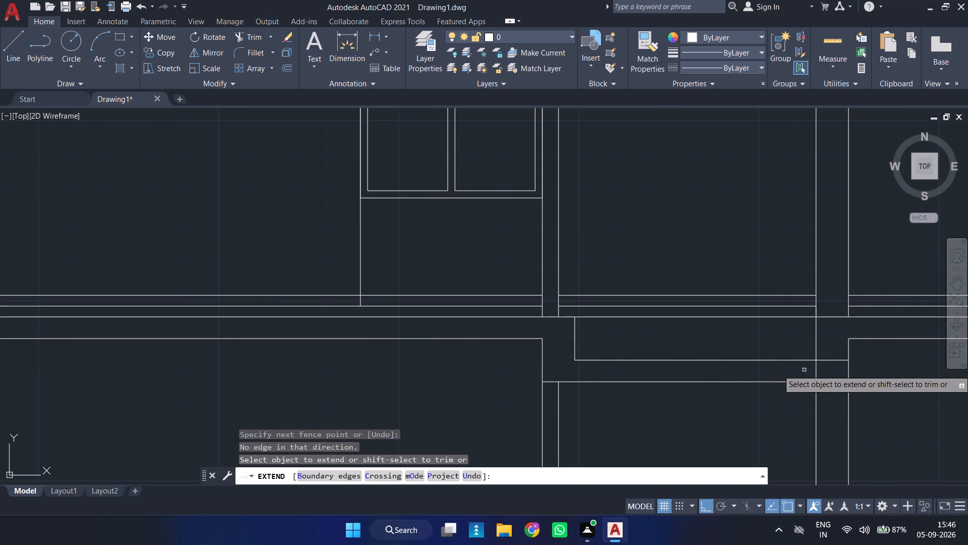
left_click_drag(838, 351, 811, 372, "shift")
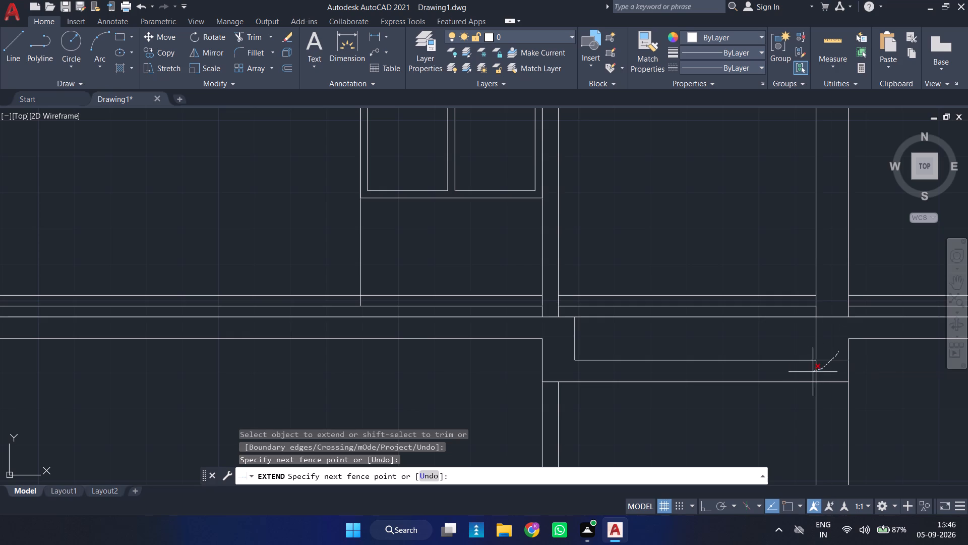
left_click_drag(811, 372, 807, 373, "shift")
scroll(810, 363, "down", 1)
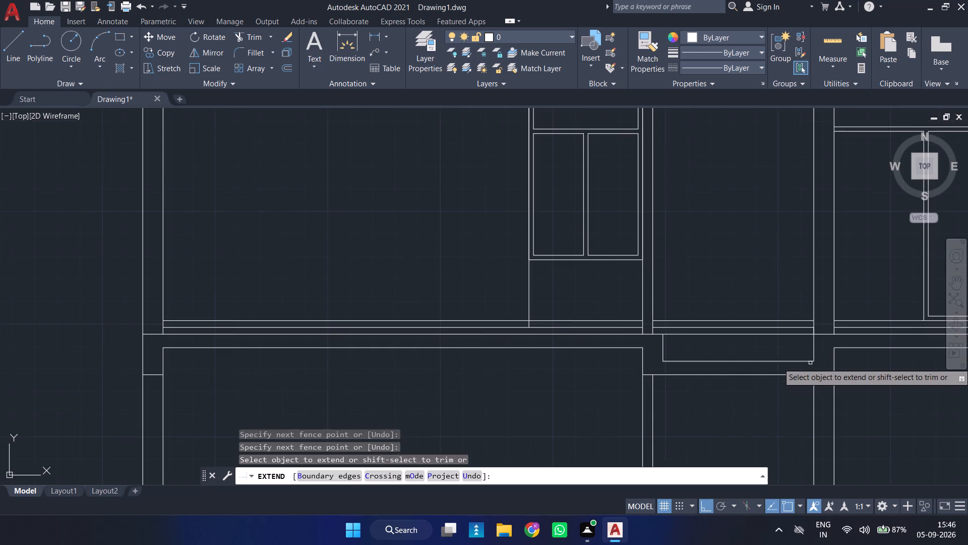
scroll(874, 368, "down", 2)
middle_click_drag(876, 375, 601, 320)
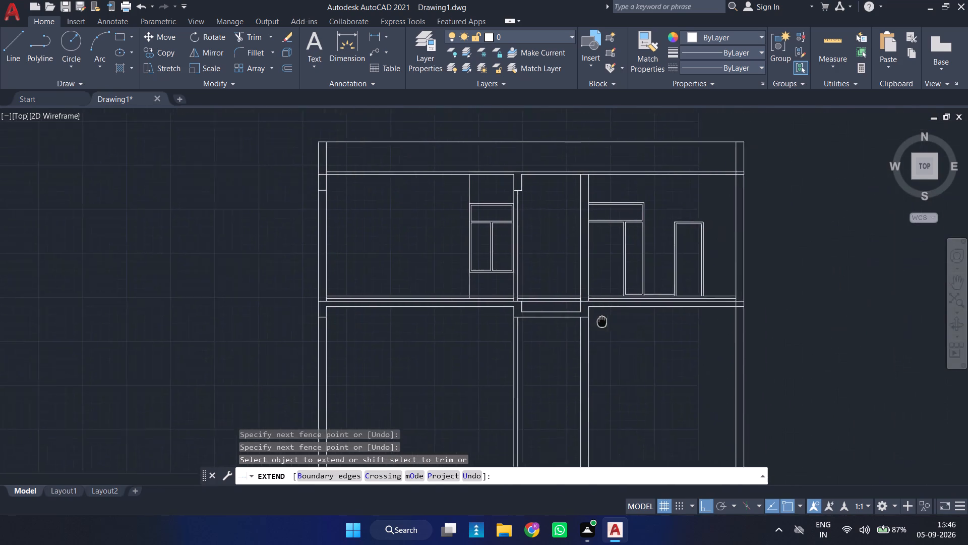
middle_click_drag(601, 320, 578, 304)
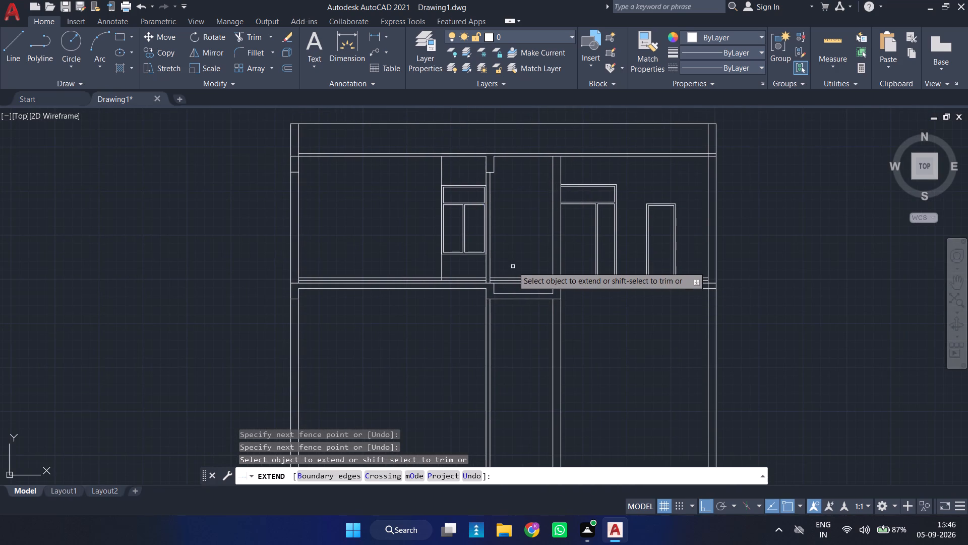
scroll(513, 266, "up", 2)
key("Escape")
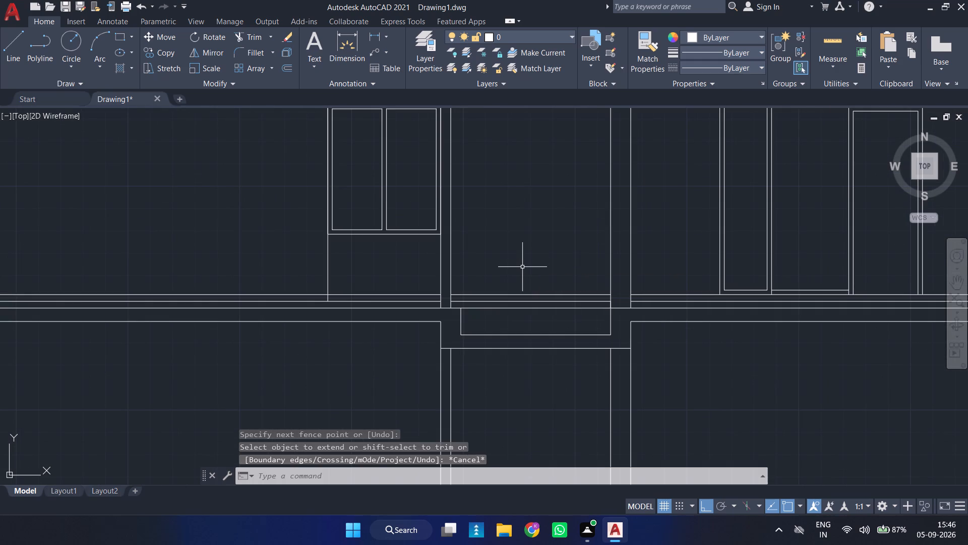
Draw a 6" radius circle inside the sunken recess, against its left end and bottom line, and check it with a quick measure.
key("c")
key("Return")
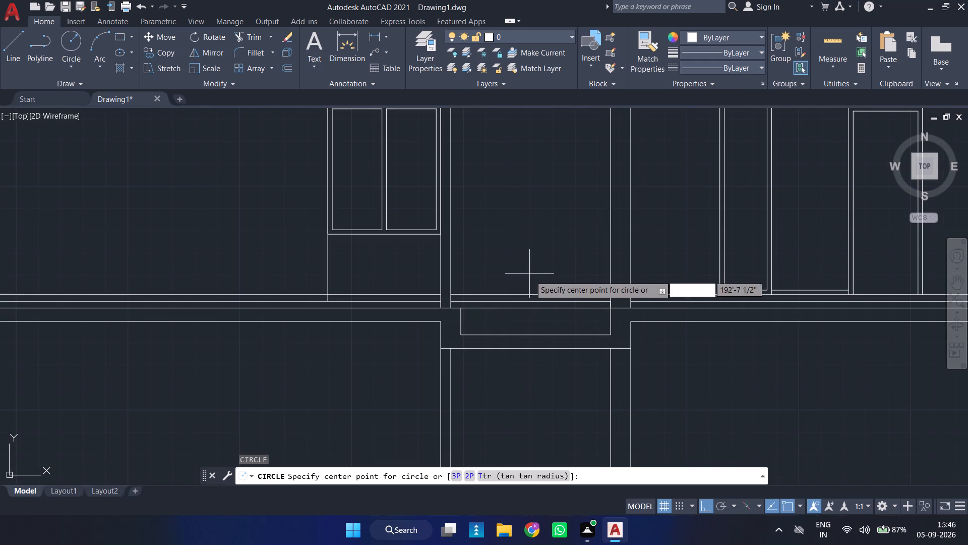
scroll(490, 323, "up", 2)
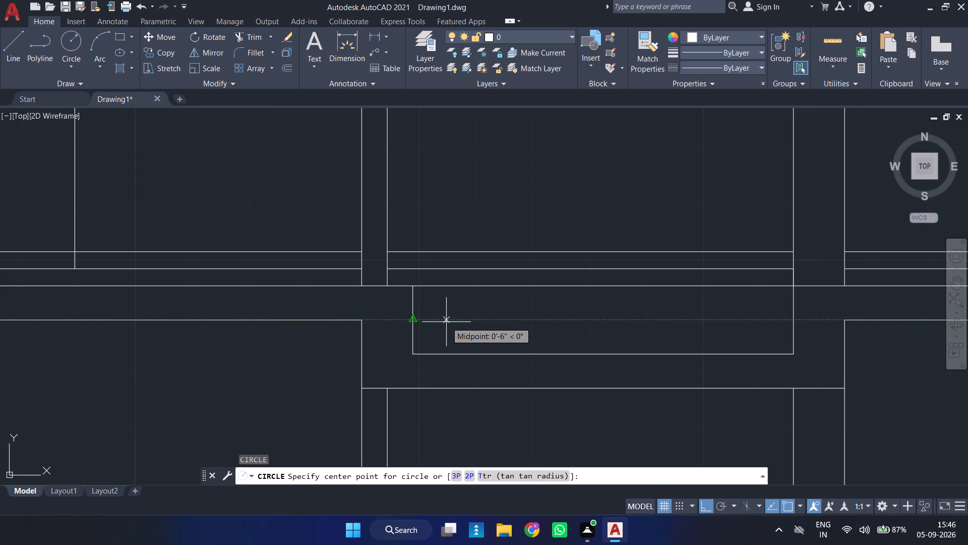
left_click(446, 322)
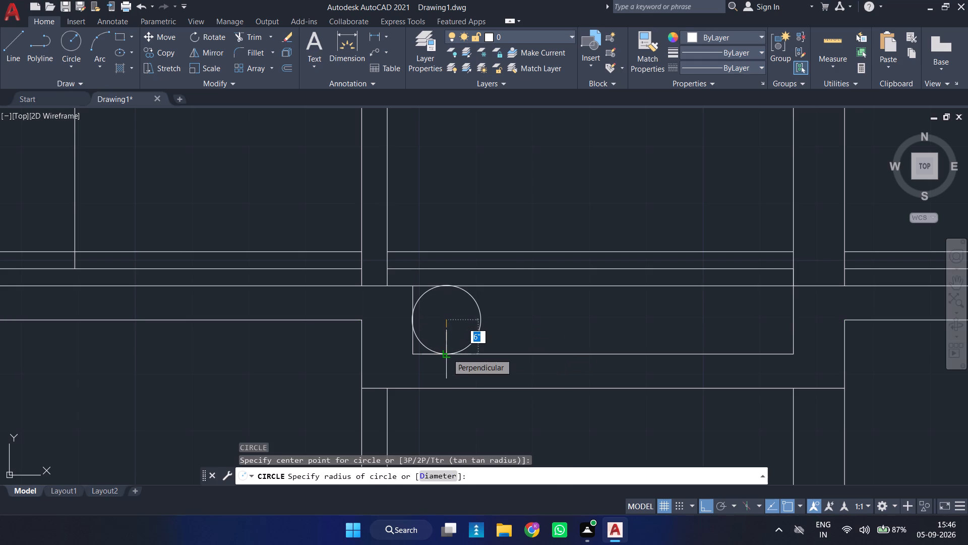
left_click(447, 353)
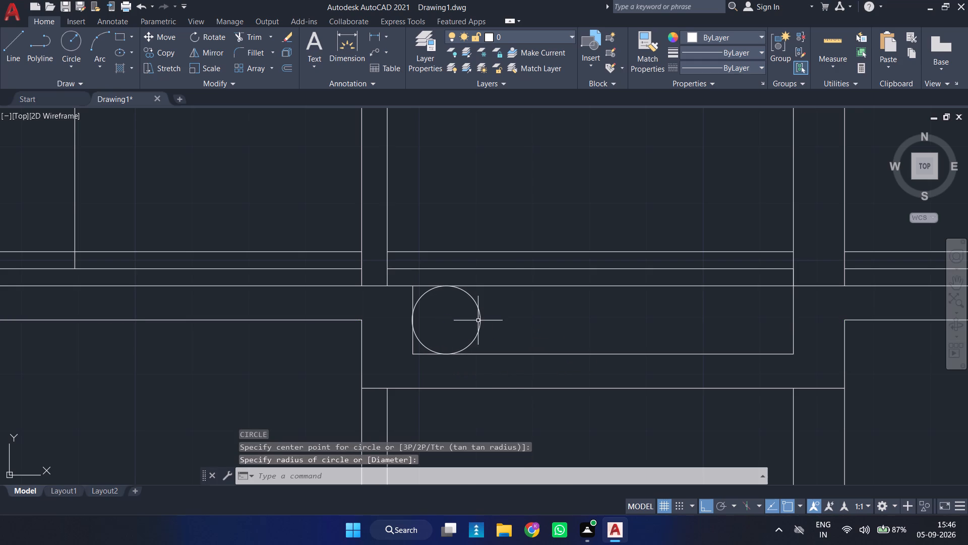
left_click(835, 68)
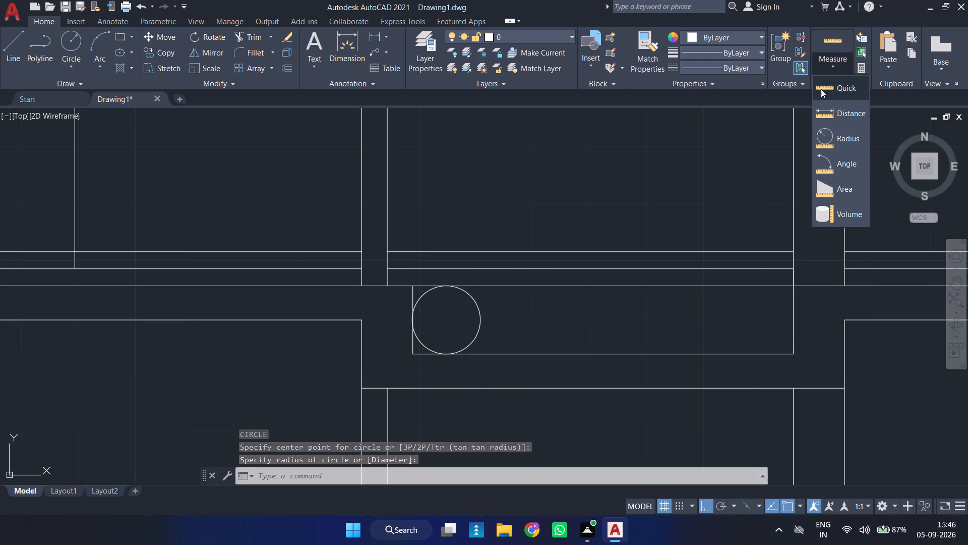
left_click(823, 86)
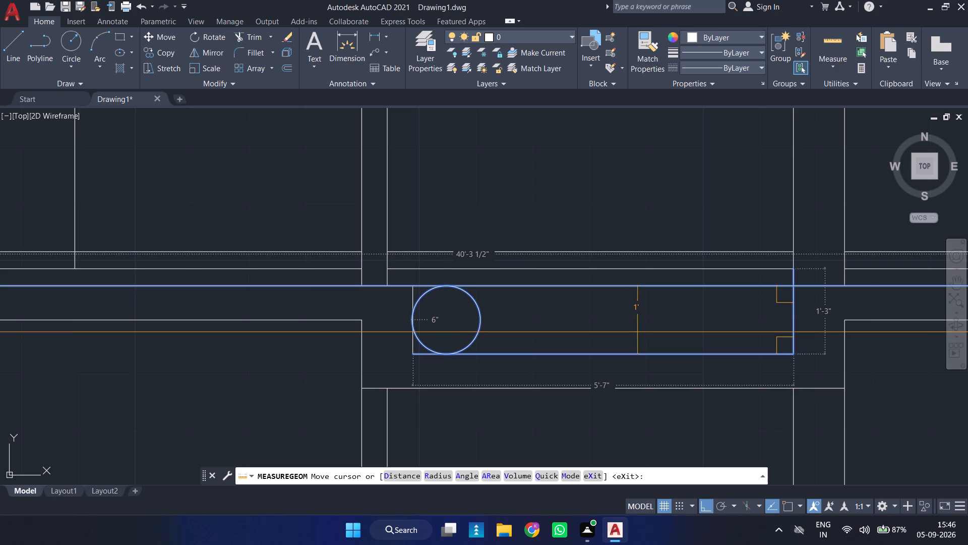
key("Escape")
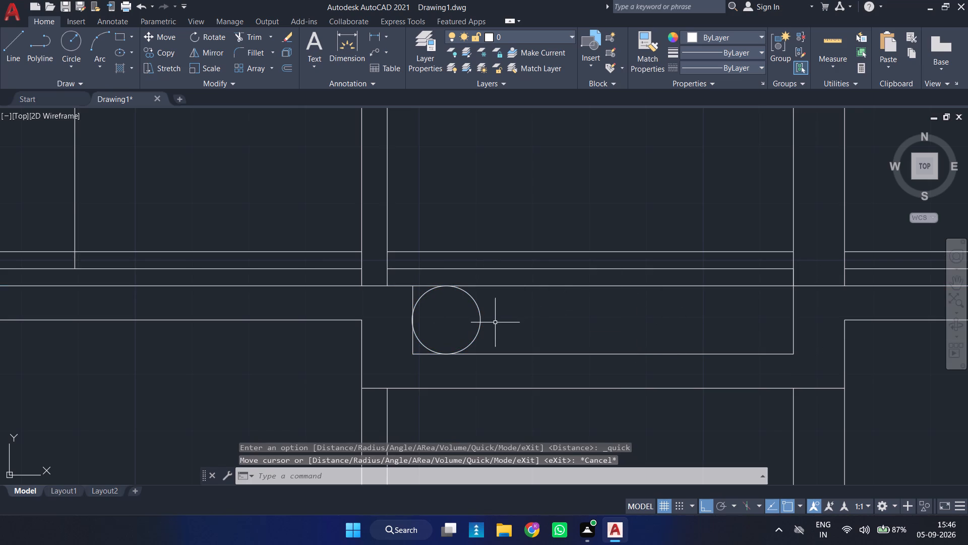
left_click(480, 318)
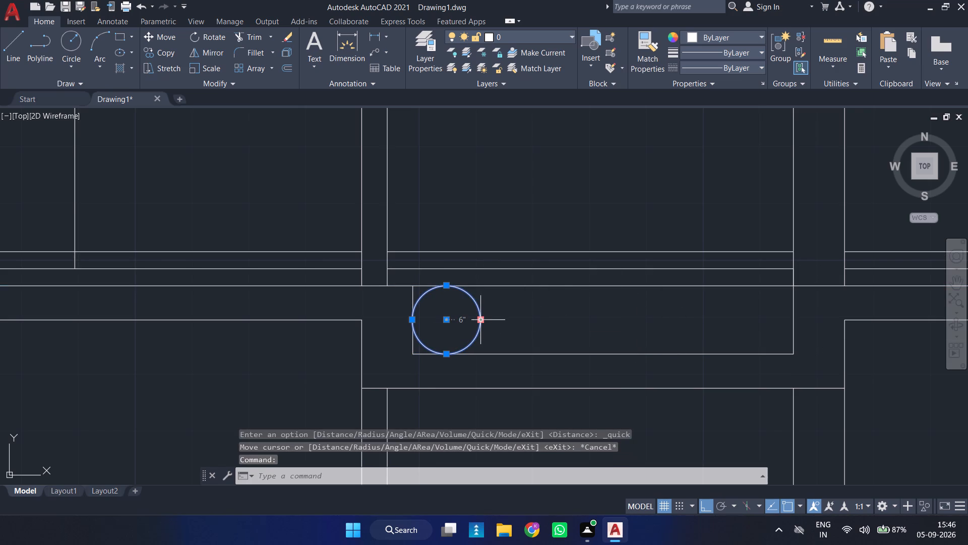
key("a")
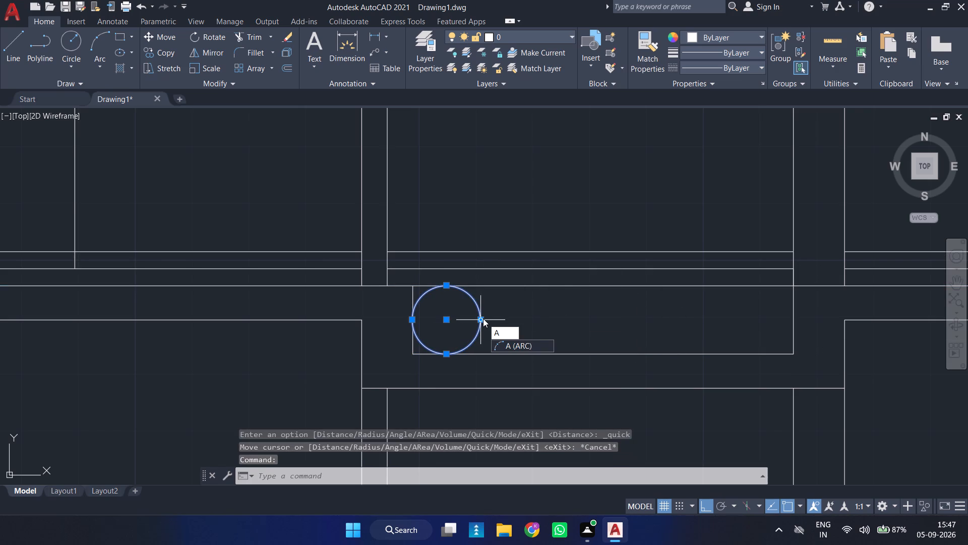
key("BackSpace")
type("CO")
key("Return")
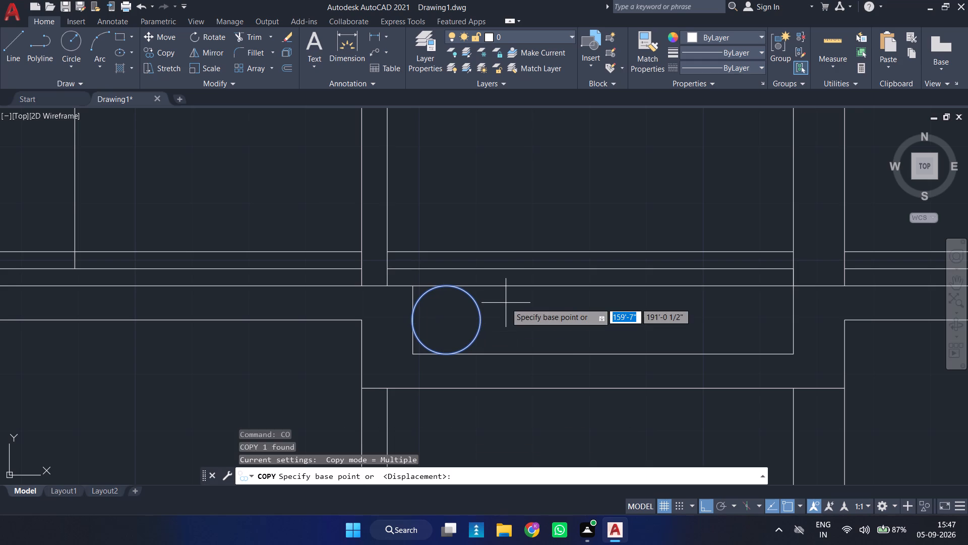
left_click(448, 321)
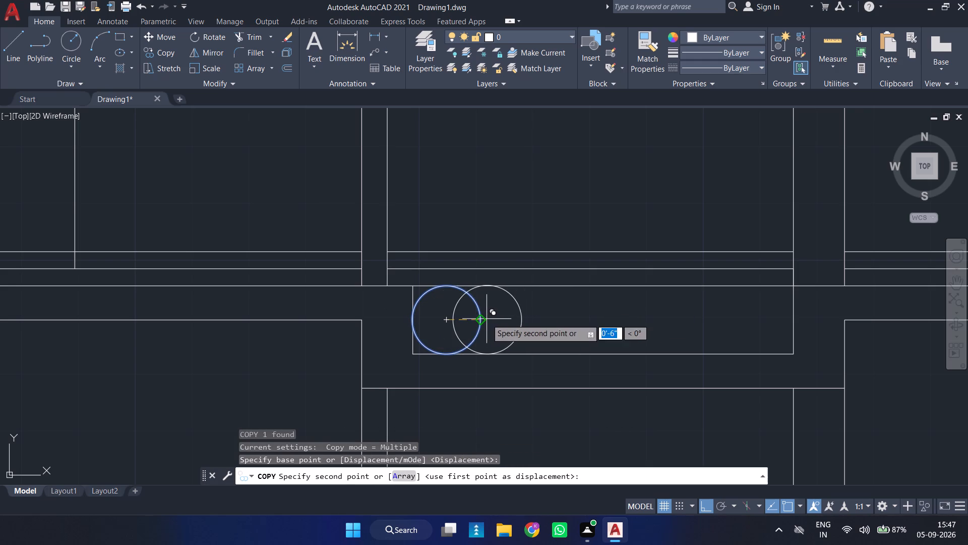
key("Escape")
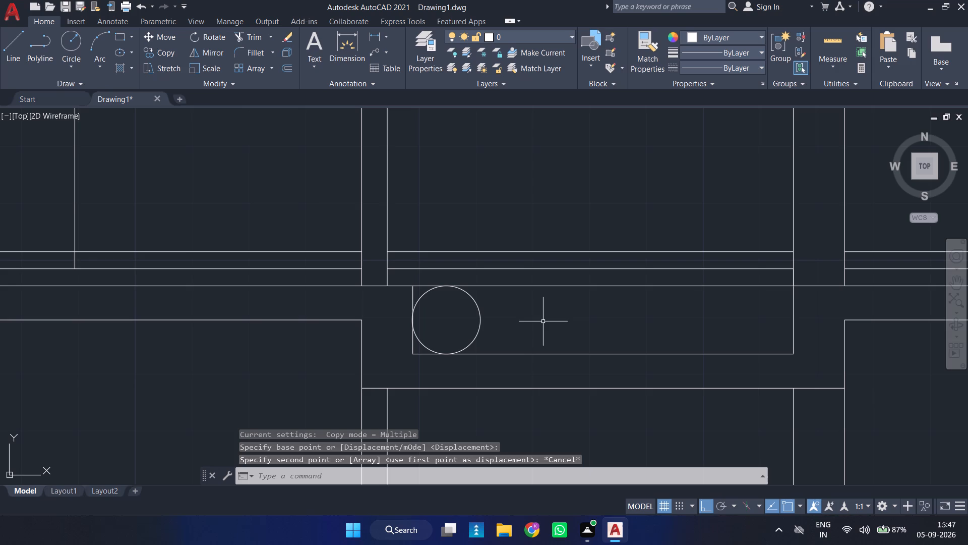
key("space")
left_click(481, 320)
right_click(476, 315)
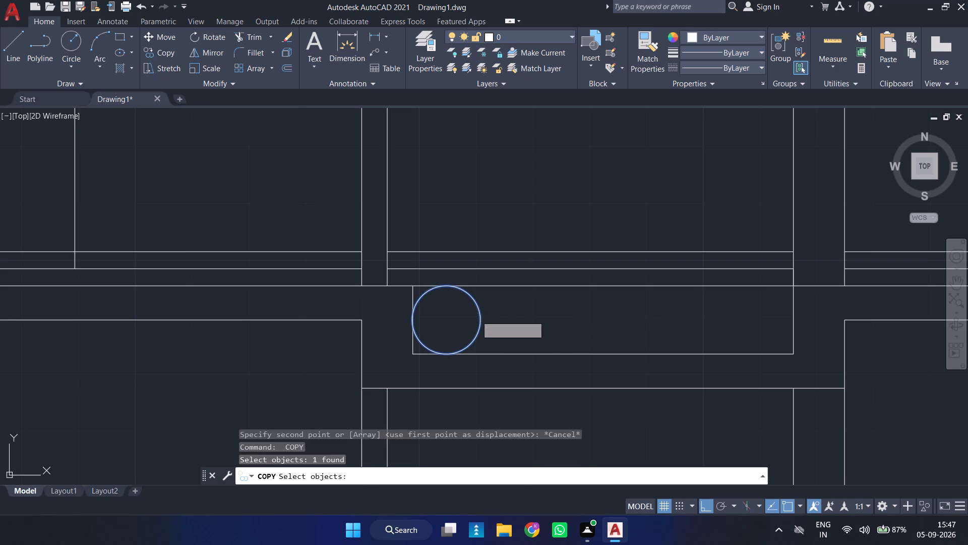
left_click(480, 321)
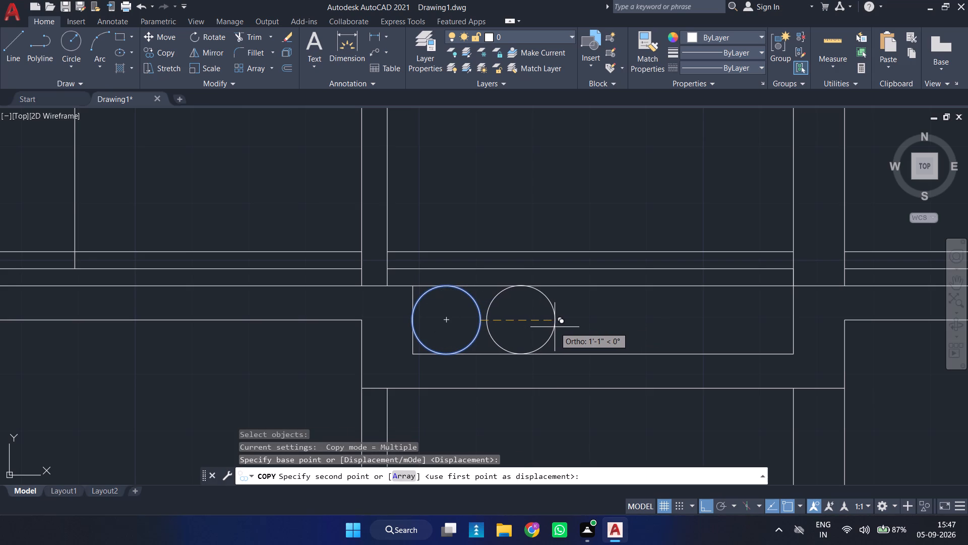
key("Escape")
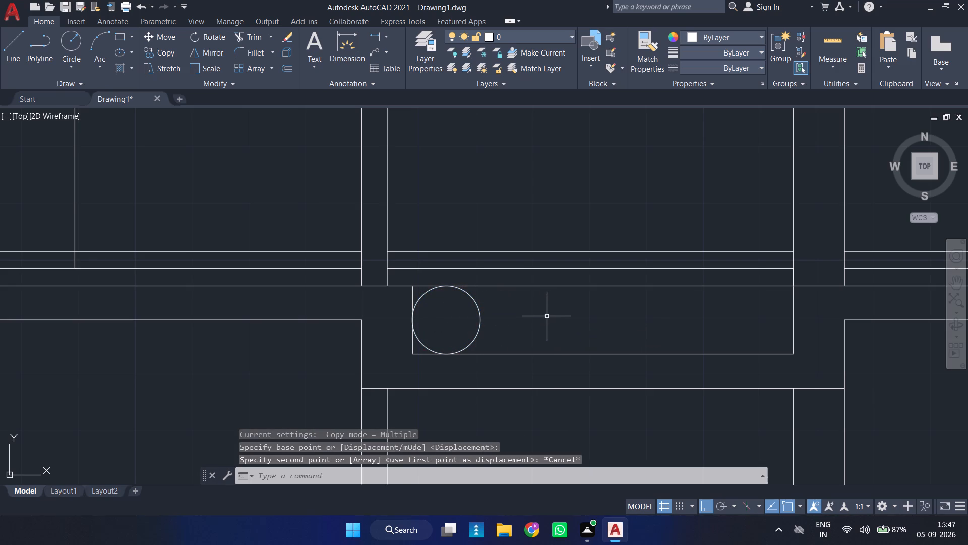
Copy the circle five times edge to edge along the recess at 1' spacing, using its left quadrant as base point.
key("space")
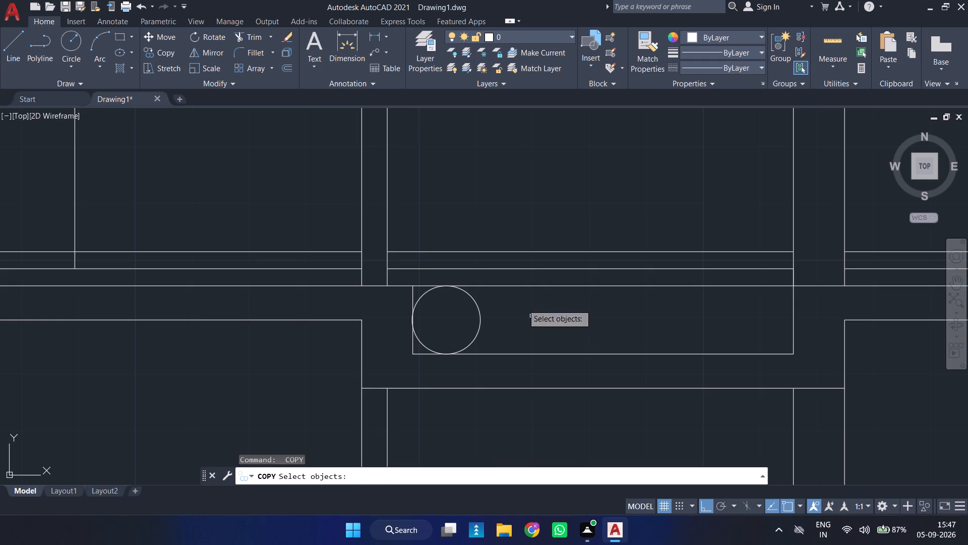
left_click(482, 319)
right_click(476, 319)
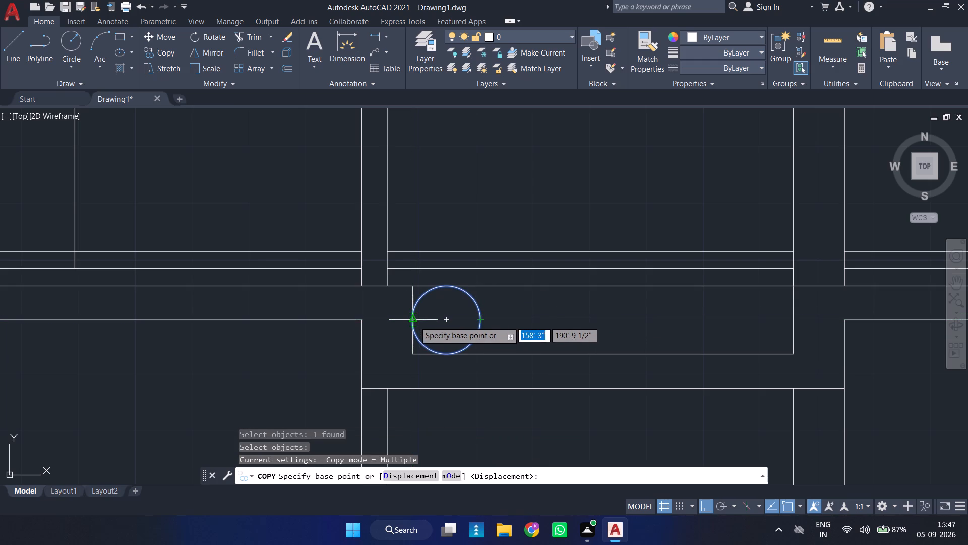
scroll(413, 321, "up", 3)
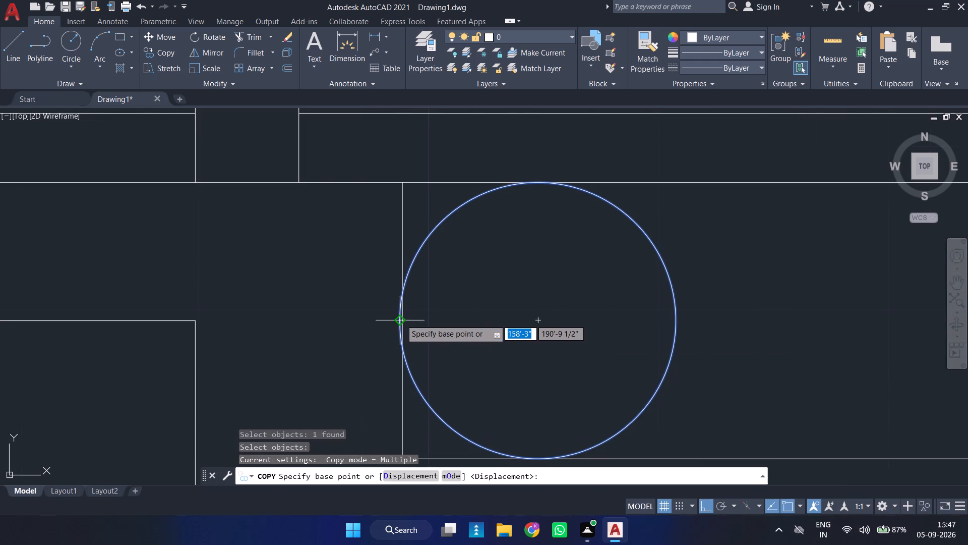
left_click(401, 319)
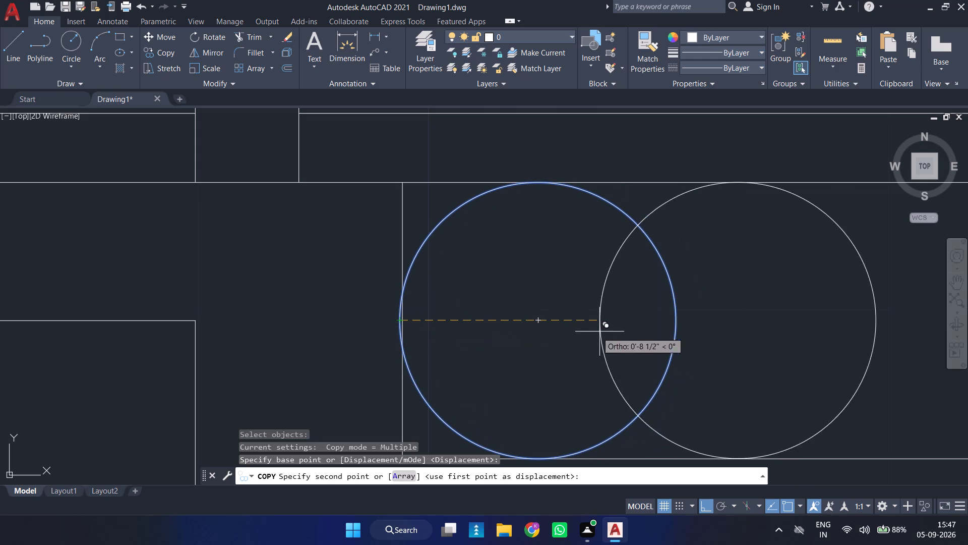
left_click(678, 322)
scroll(757, 332, "down", 2)
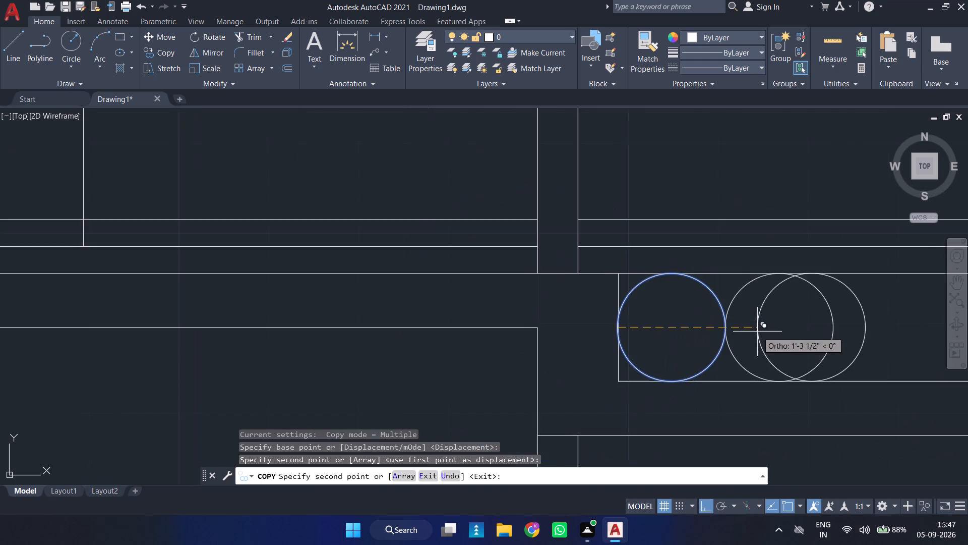
middle_click_drag(758, 332, 365, 324)
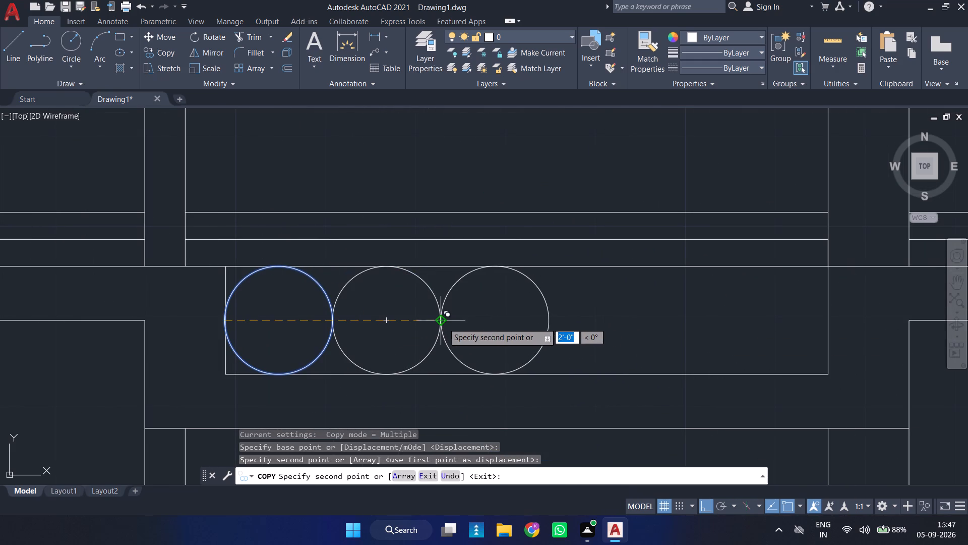
left_click(443, 323)
left_click(550, 323)
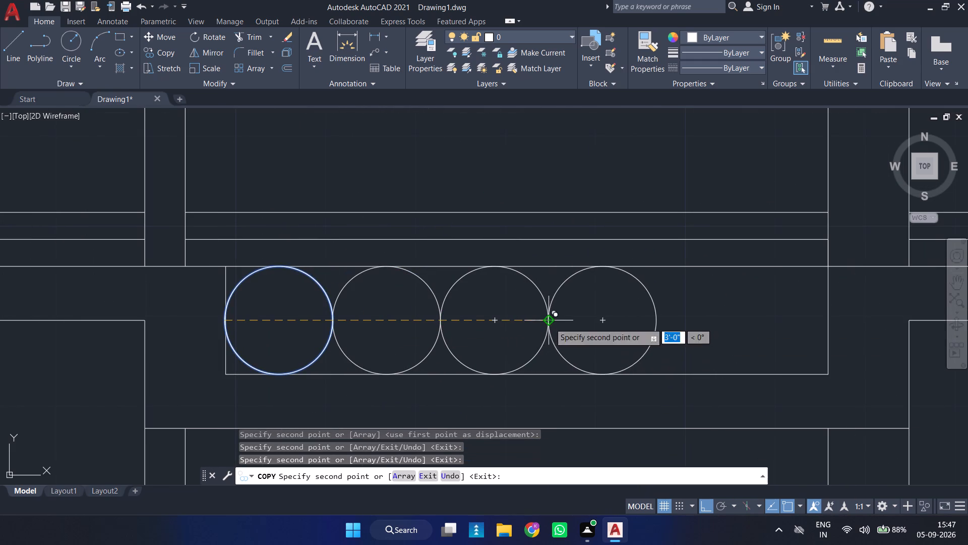
left_click(656, 321)
left_click(763, 319)
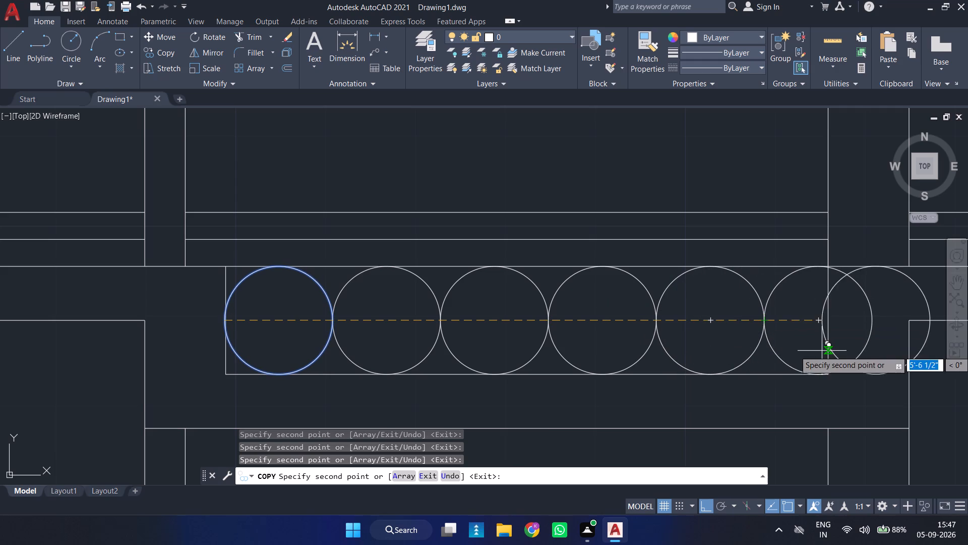
key("Escape")
Move all six circles so the first circle's left quadrant sits on the recess's short vertical end line.
left_click(796, 335)
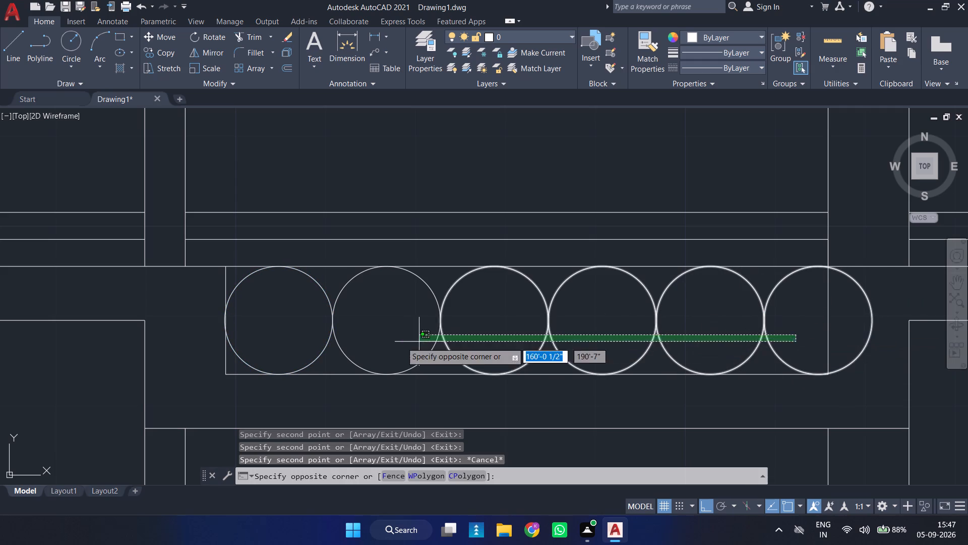
left_click(285, 342)
right_click(286, 342)
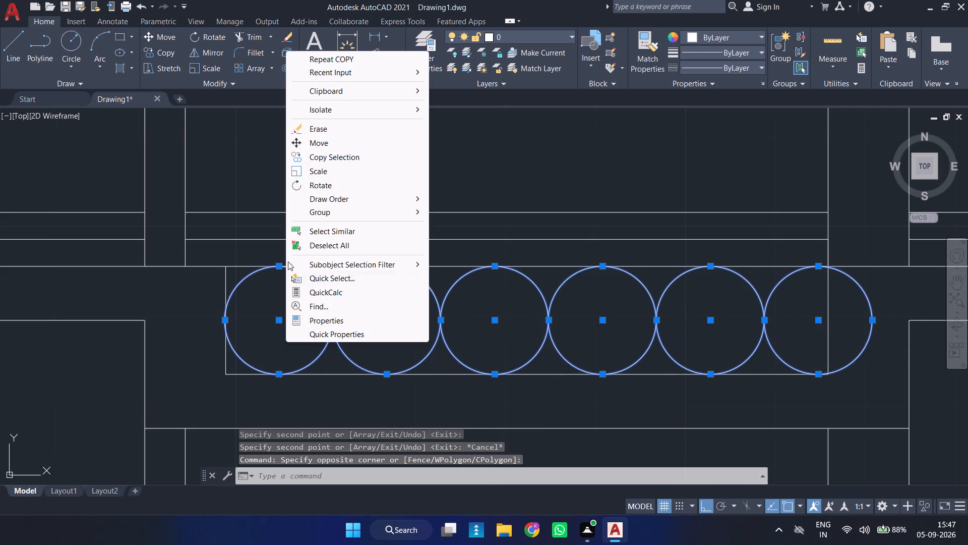
key("m")
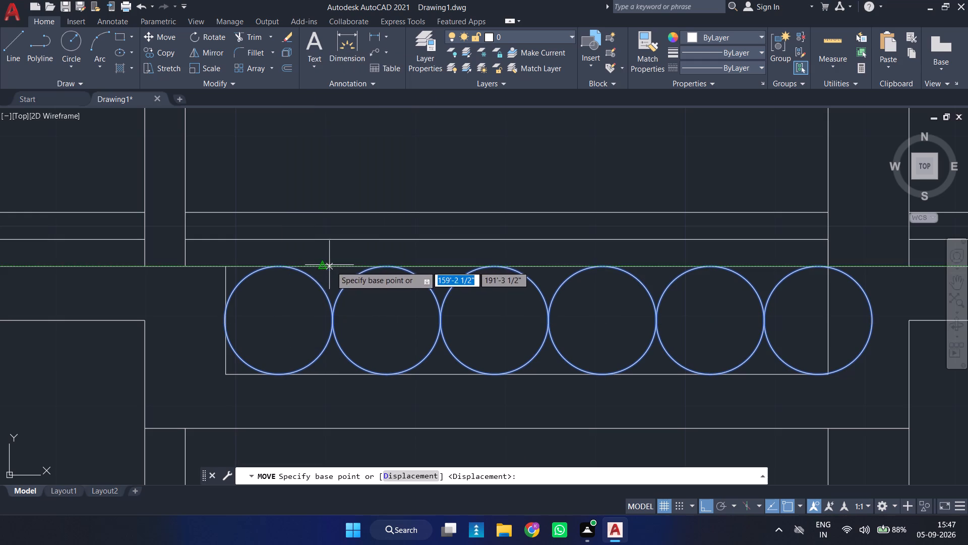
scroll(243, 317, "up", 3)
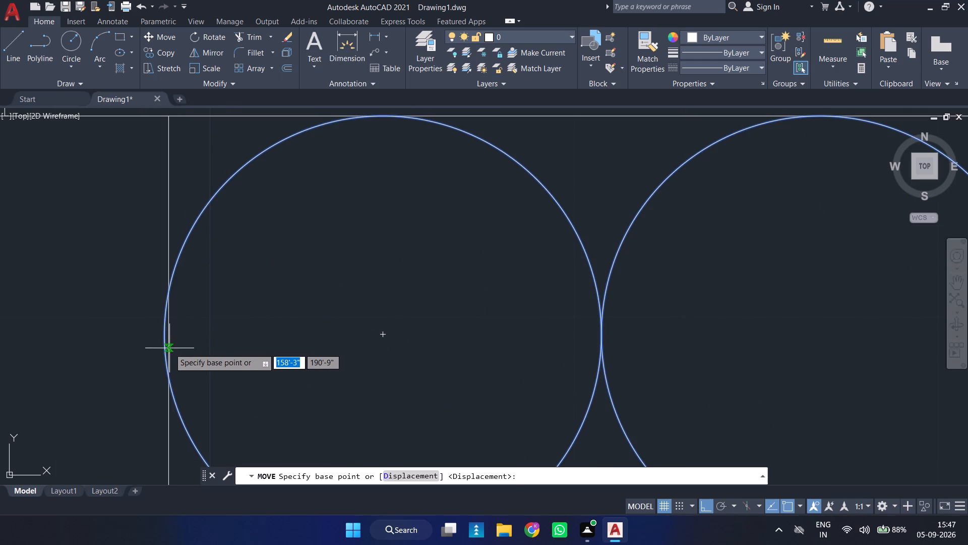
left_click(163, 336)
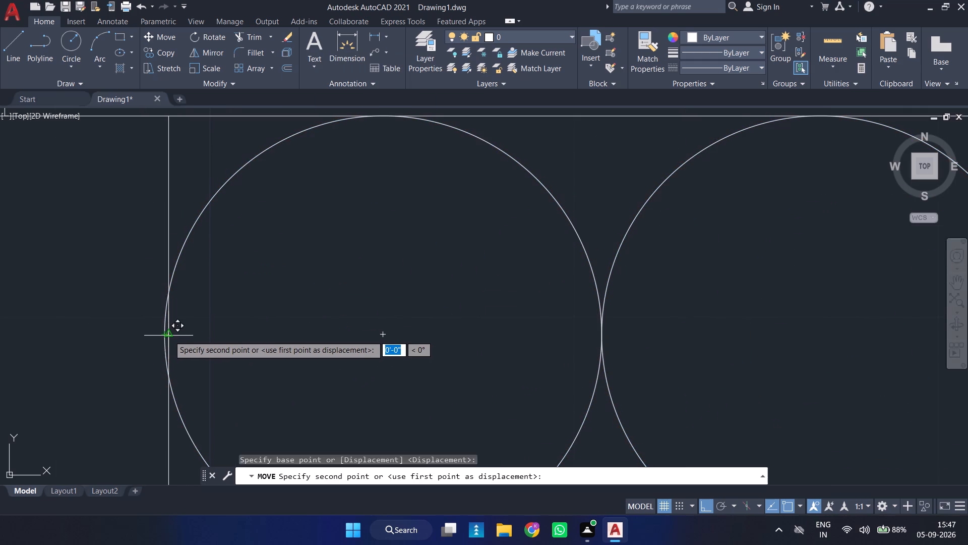
left_click(170, 336)
Trim off the part of the last circle that projects past the recess's right end line.
scroll(234, 338, "down", 3)
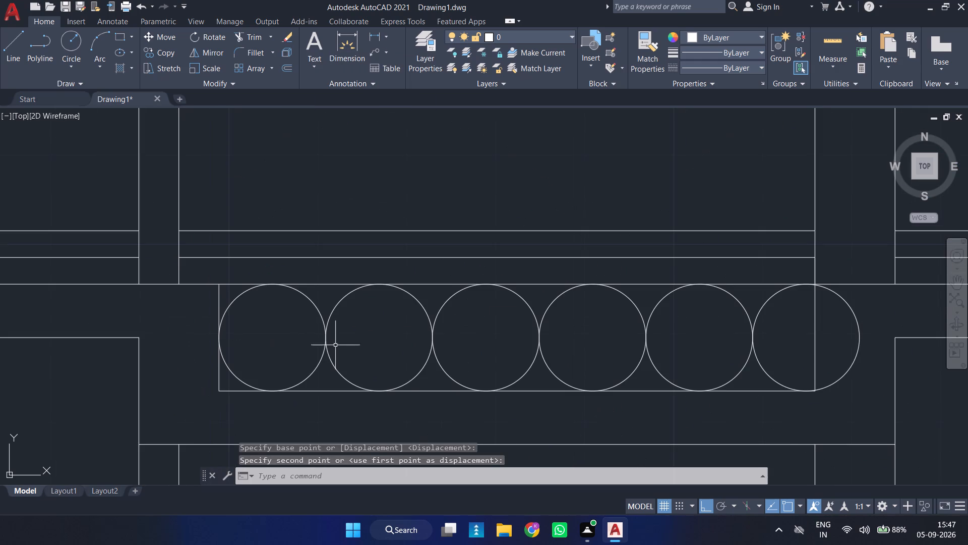
key("t")
key("r")
key("Return")
left_click(867, 311)
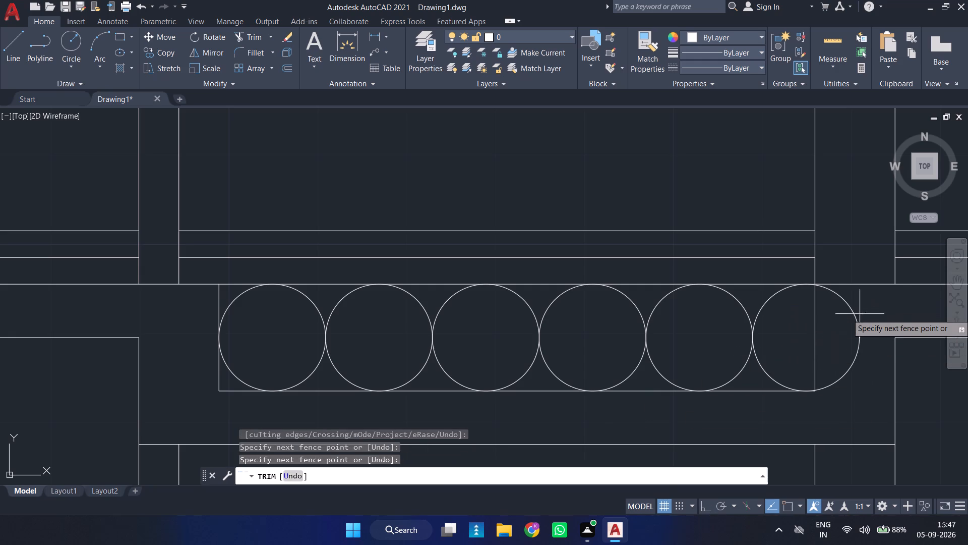
left_click(837, 342)
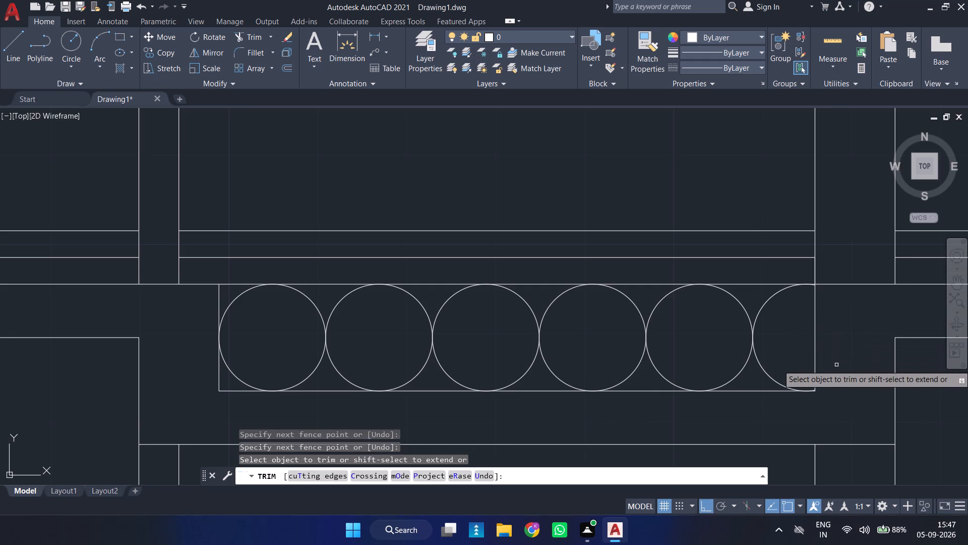
key("Escape")
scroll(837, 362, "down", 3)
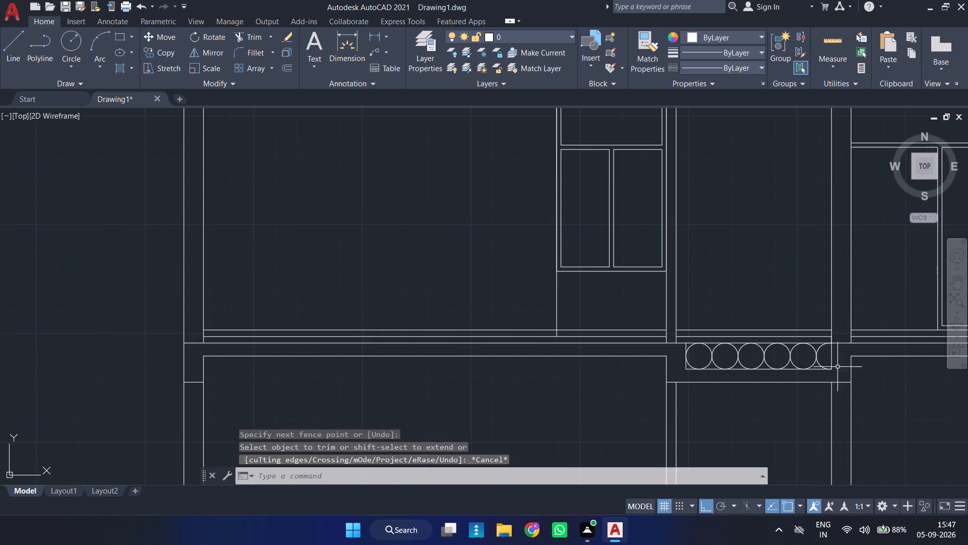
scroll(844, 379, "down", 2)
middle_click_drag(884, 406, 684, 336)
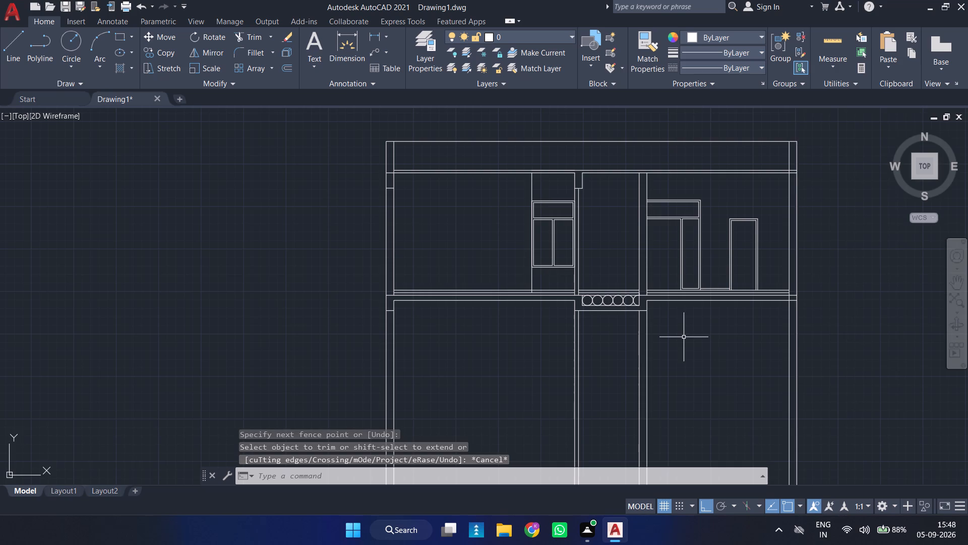
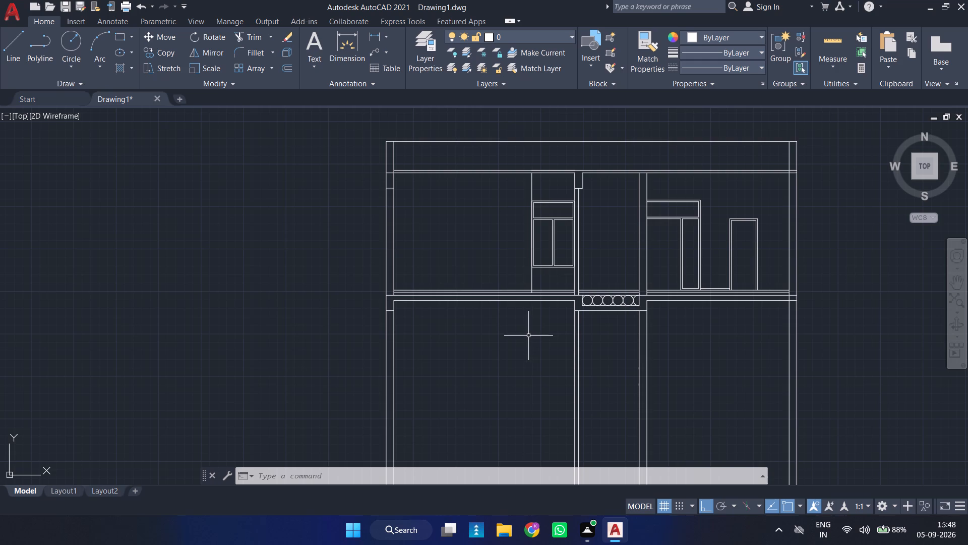
Offset the lower of the two floor-finish lines in the left bay 12' downward into the storey below.
middle_click_drag(486, 329, 461, 270)
scroll(399, 247, "up", 2)
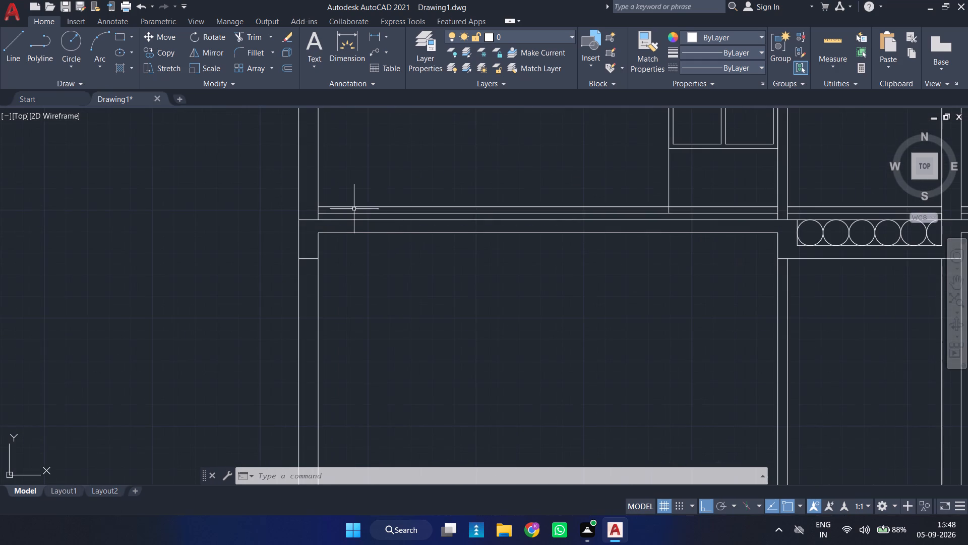
left_click(355, 213)
scroll(474, 303, "down", 1)
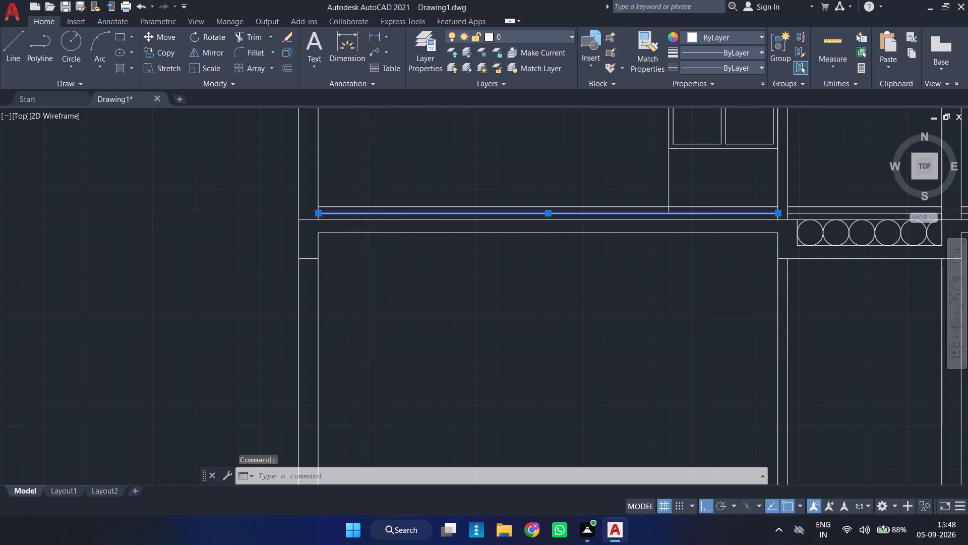
scroll(474, 303, "down", 1)
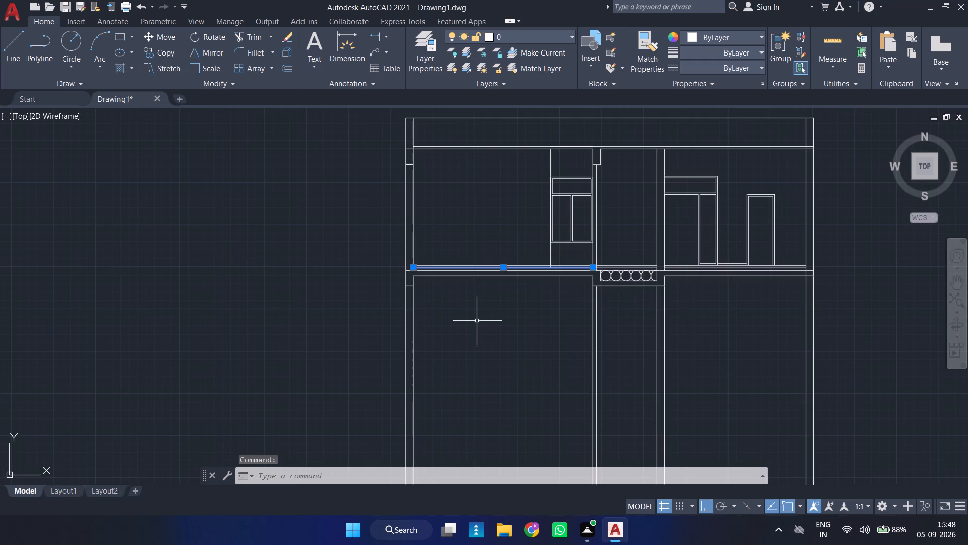
key("o")
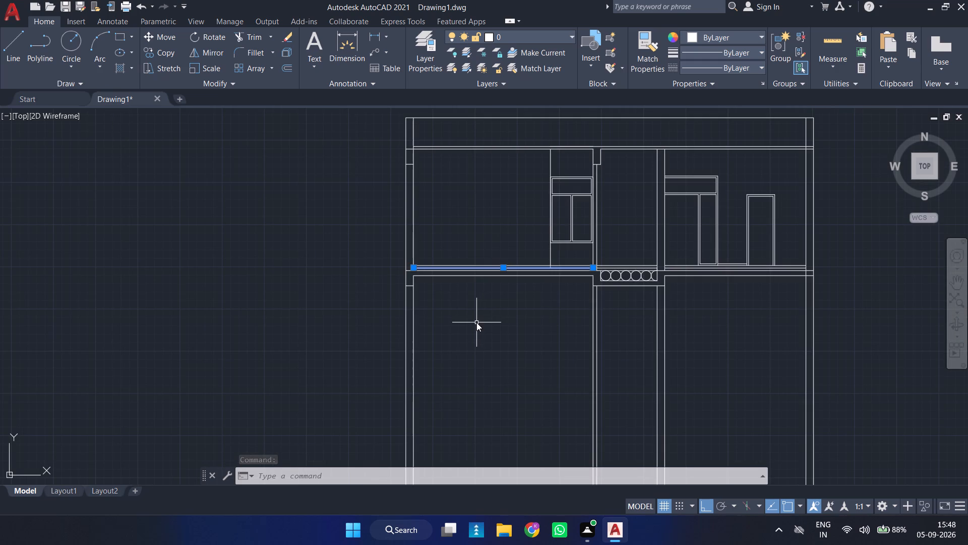
key("Return")
type("21'")
key("Return")
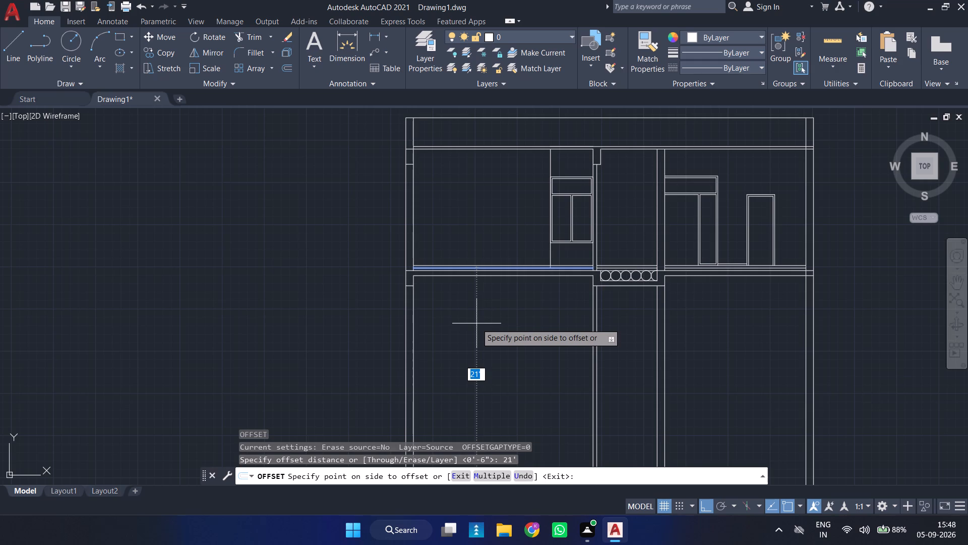
key("BackSpace")
type("12'")
key("Return")
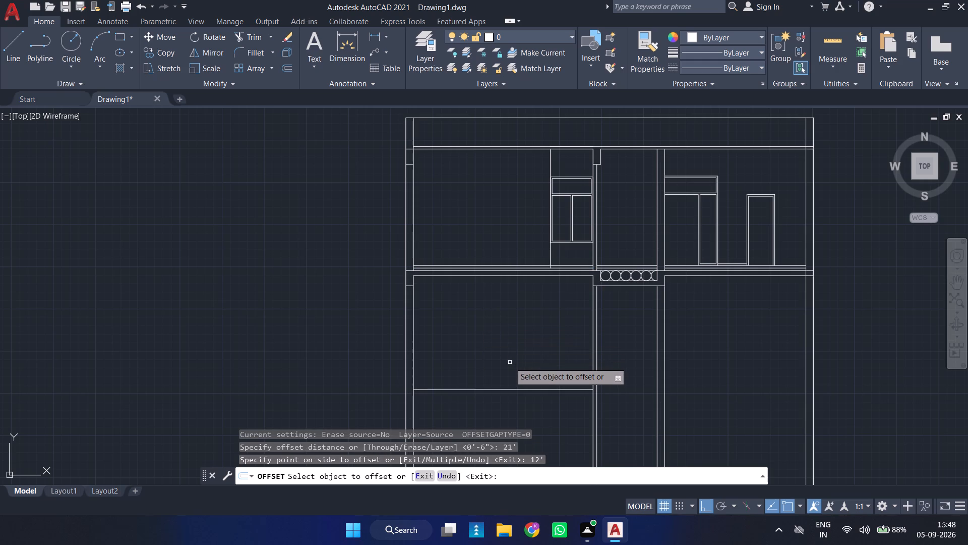
key("Escape")
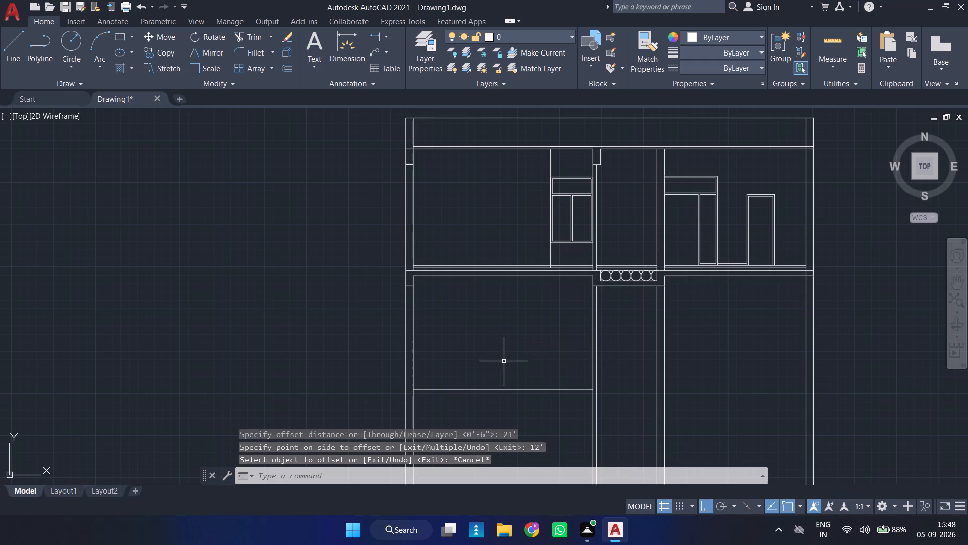
Extend the new horizontal line through all bays to the outer faces of both exterior walls.
type("EX")
key("Return")
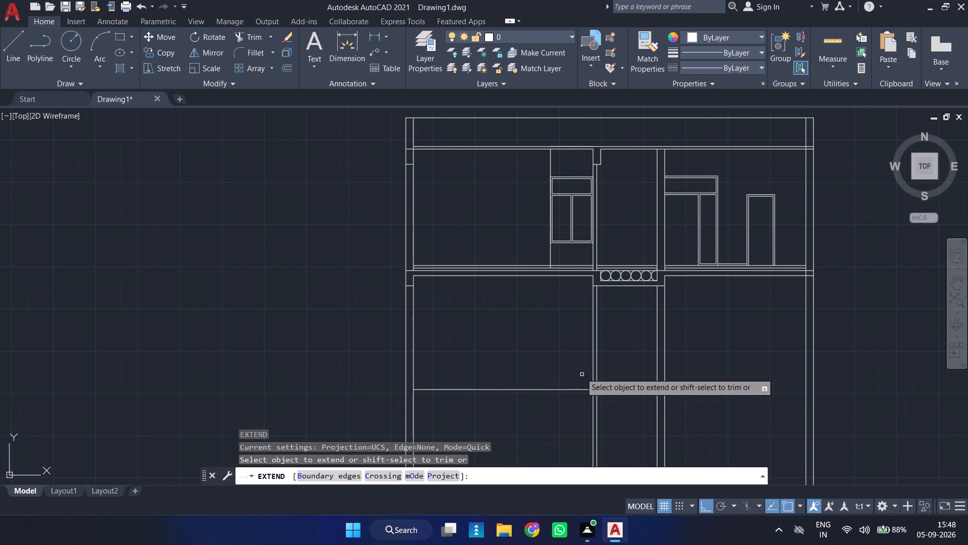
left_click(578, 370)
left_click(546, 417)
left_click(618, 369)
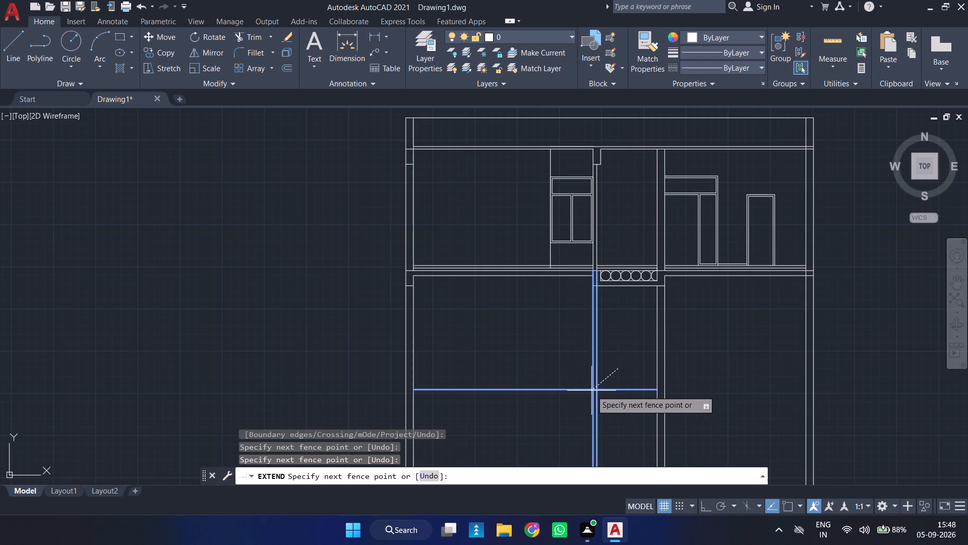
left_click(623, 395)
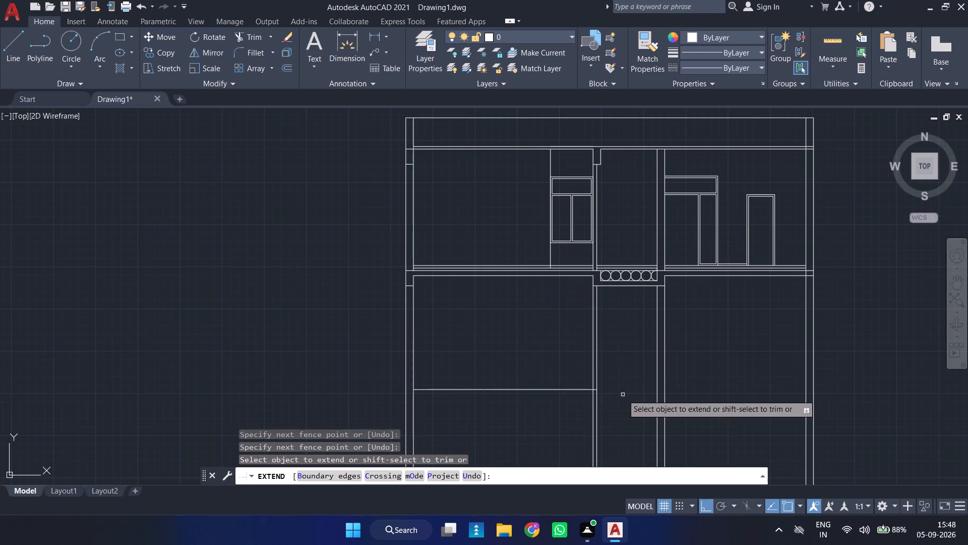
left_click(581, 390)
left_click(621, 389)
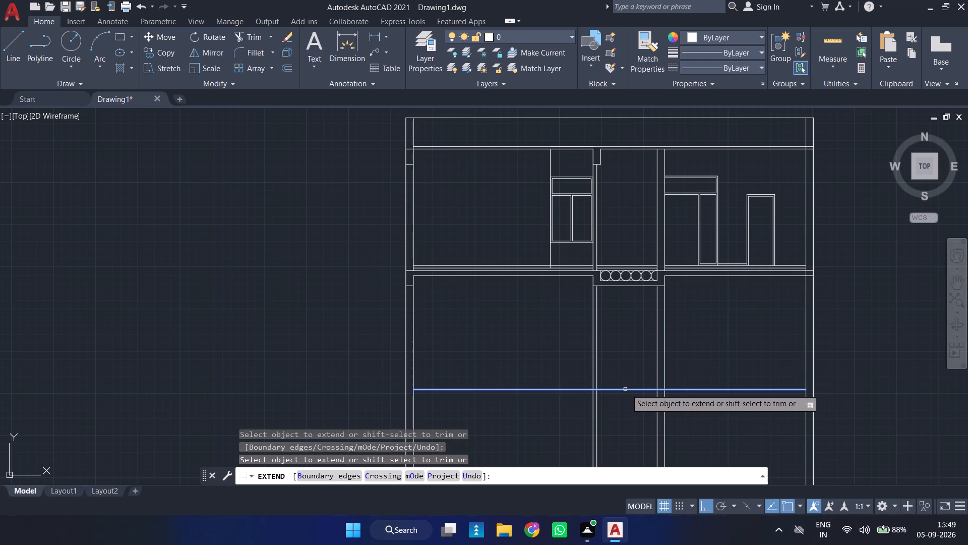
left_click(629, 390)
left_click(723, 392)
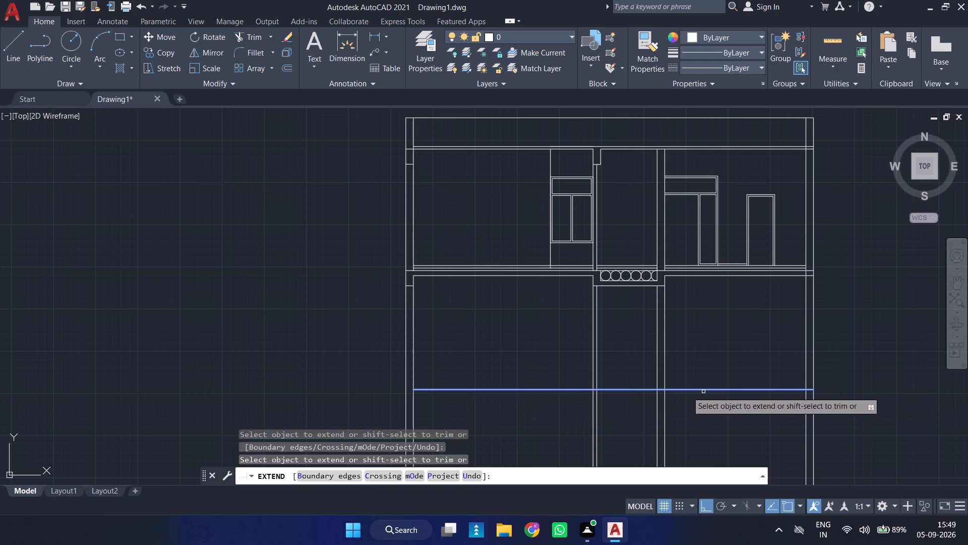
left_click(430, 391)
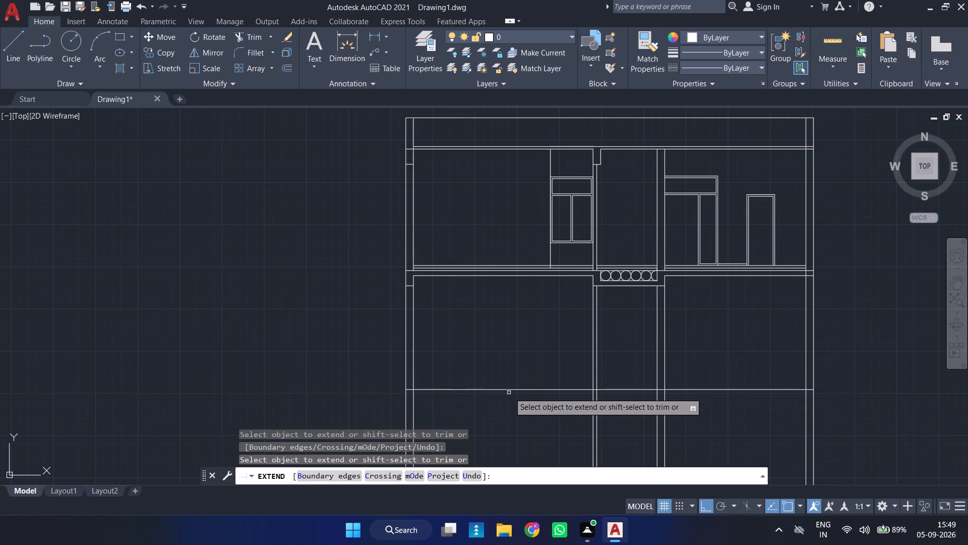
key("Escape")
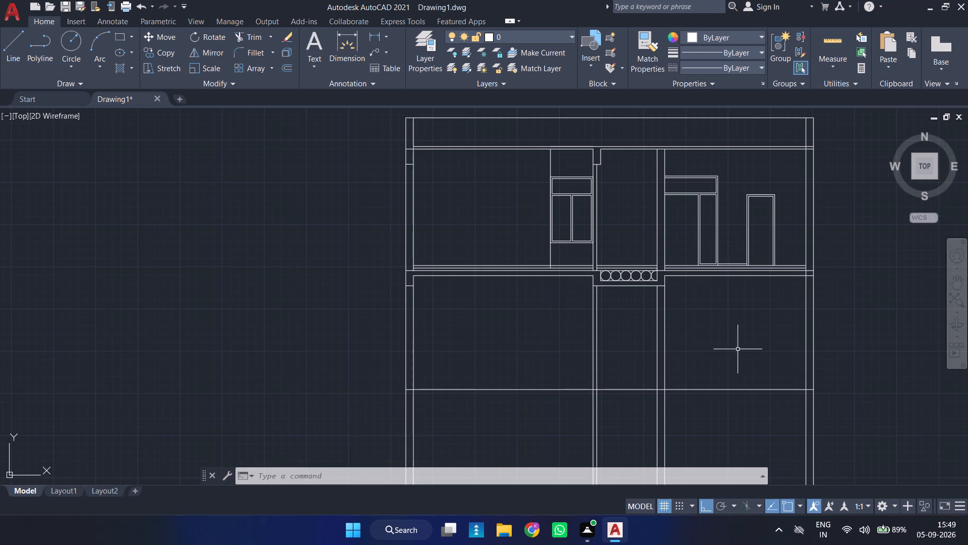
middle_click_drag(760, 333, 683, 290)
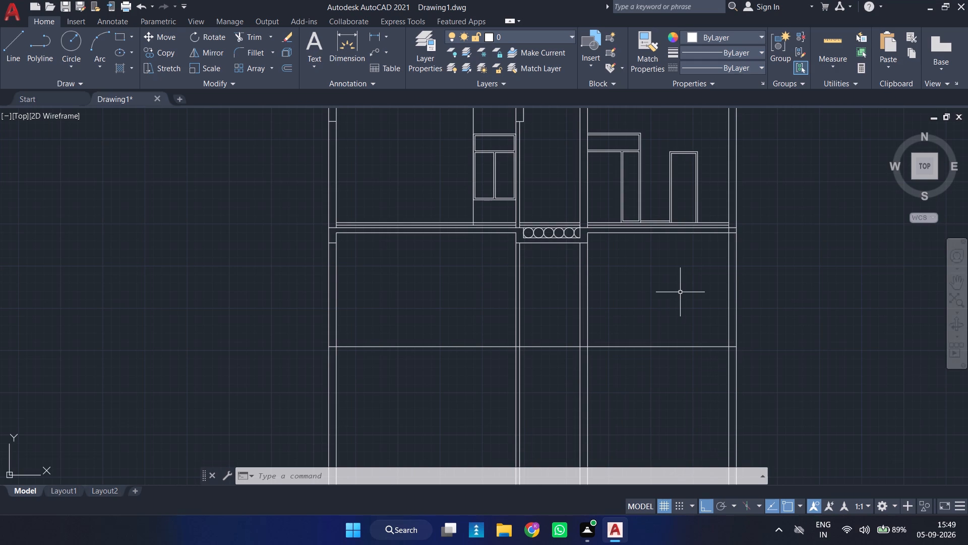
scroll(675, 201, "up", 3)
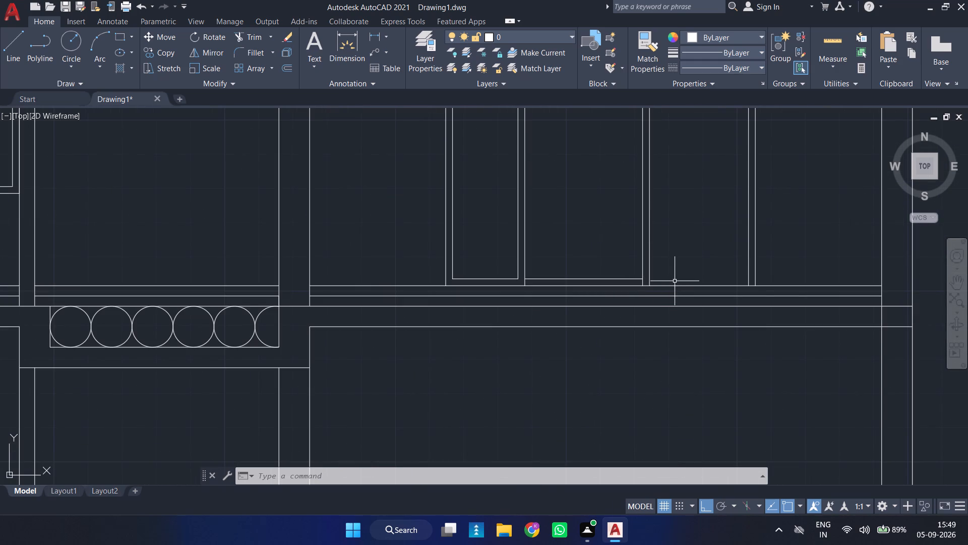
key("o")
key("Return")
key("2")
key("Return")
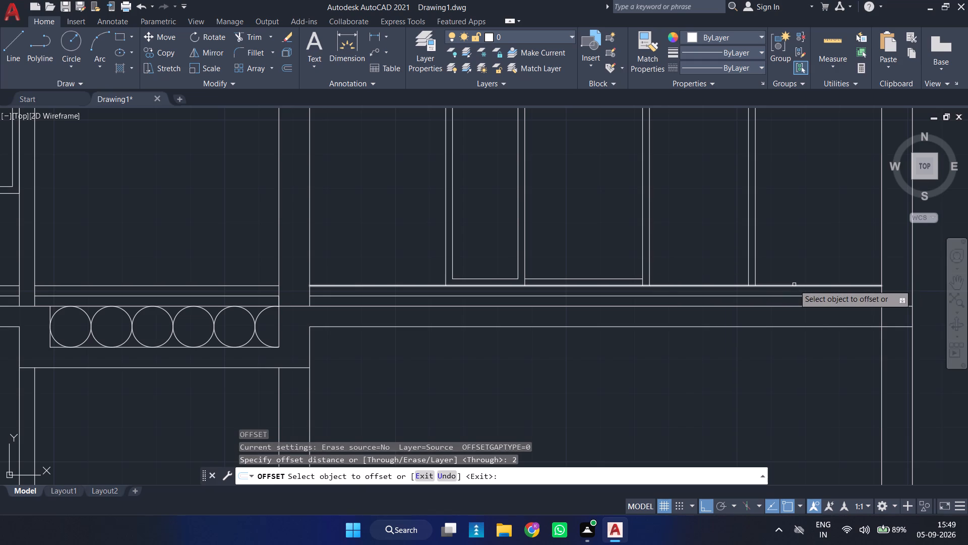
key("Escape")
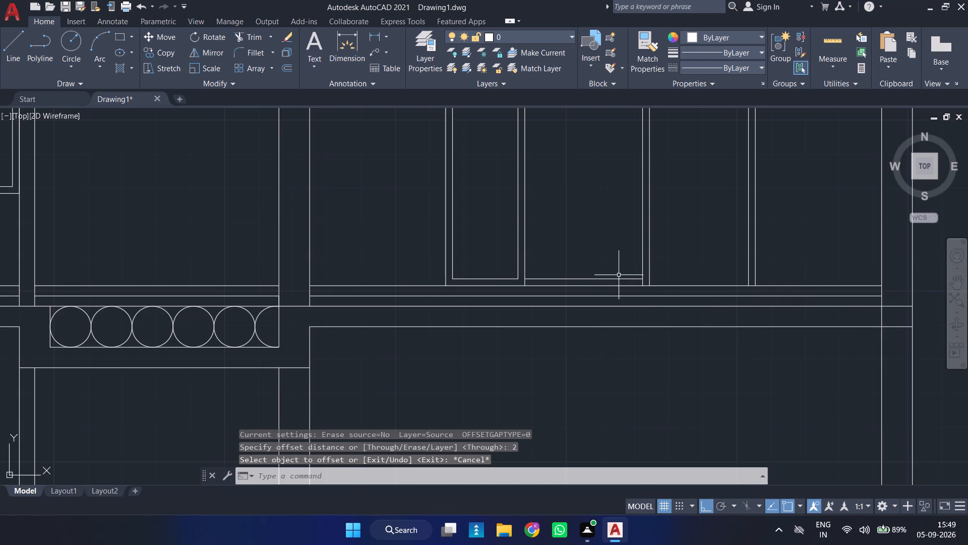
Copy the short skirting line between the two right-bay openings to the far side of the narrow door frame, at the same height.
left_click(616, 279)
key("c")
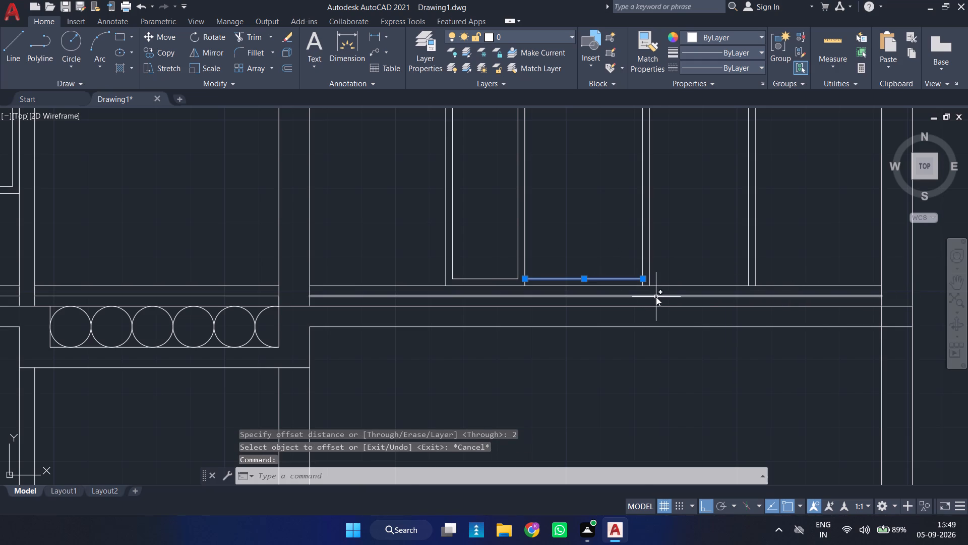
key("o")
key("Return")
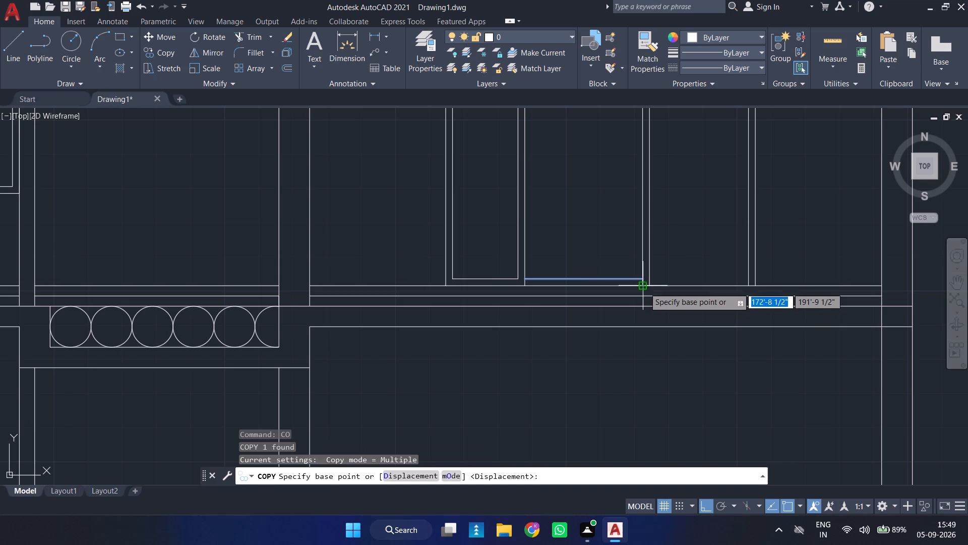
left_click(527, 279)
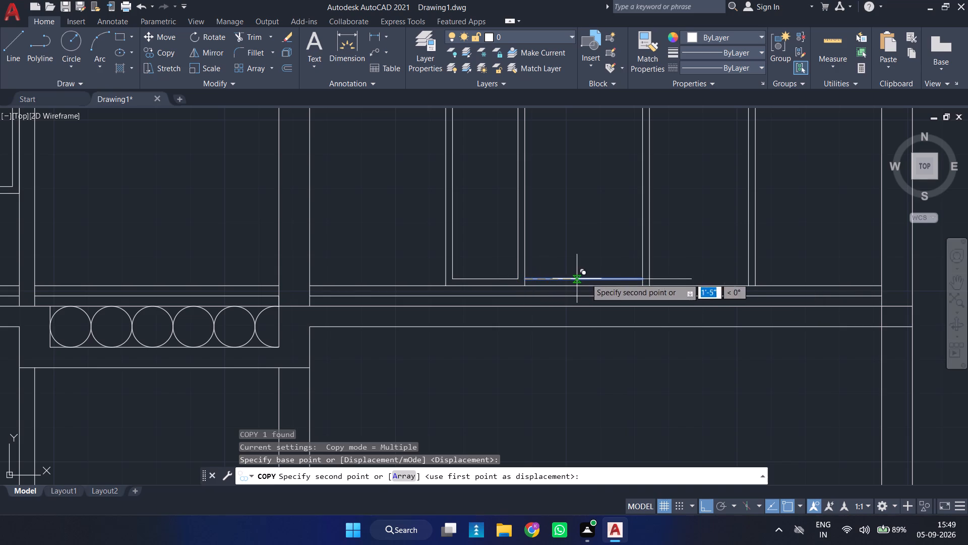
left_click(755, 277)
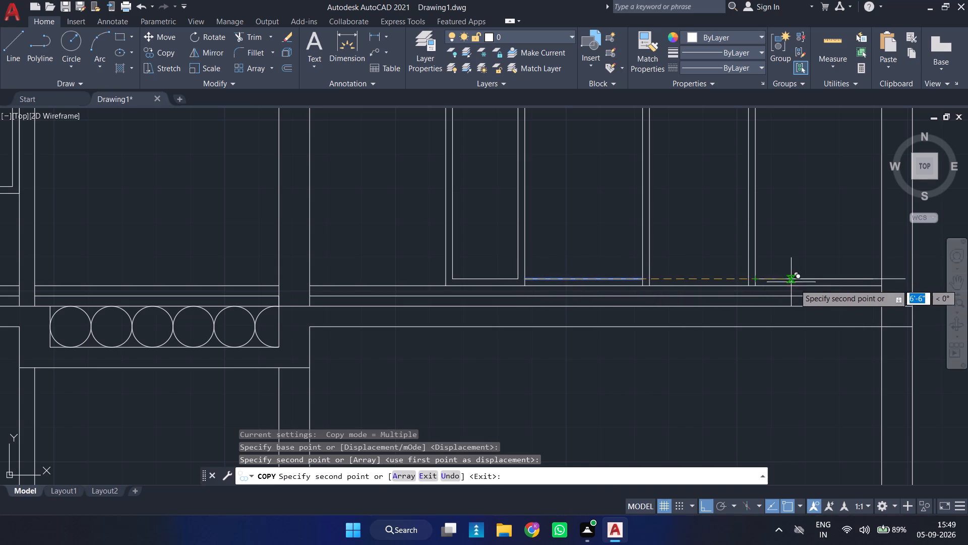
key("Escape")
Extend the copied skirting line to the inner face of the right exterior wall.
type("EX")
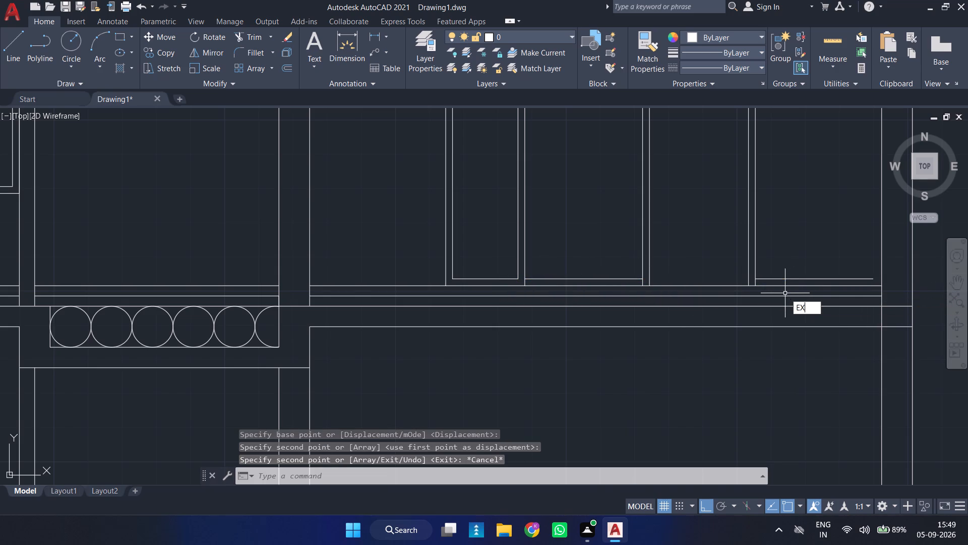
key("space")
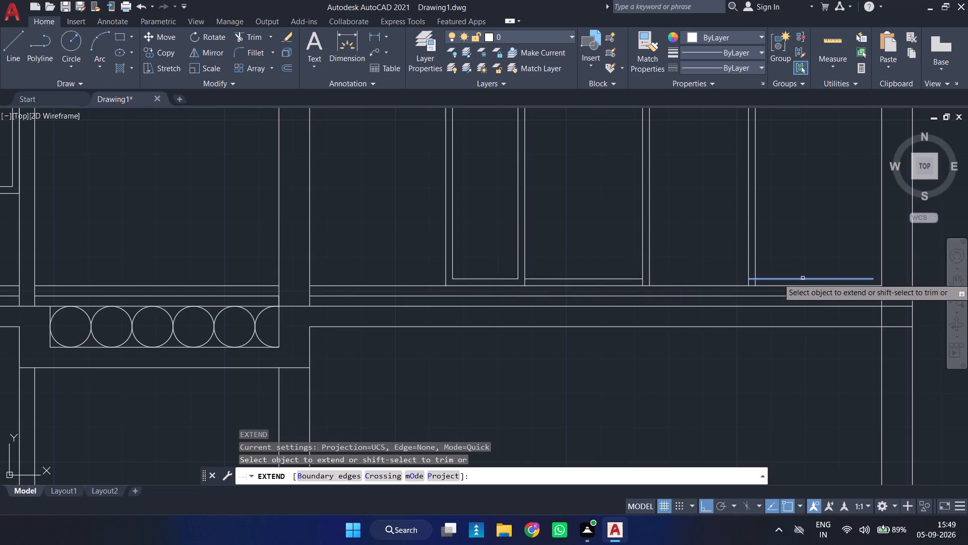
left_click(803, 278)
left_click(827, 279)
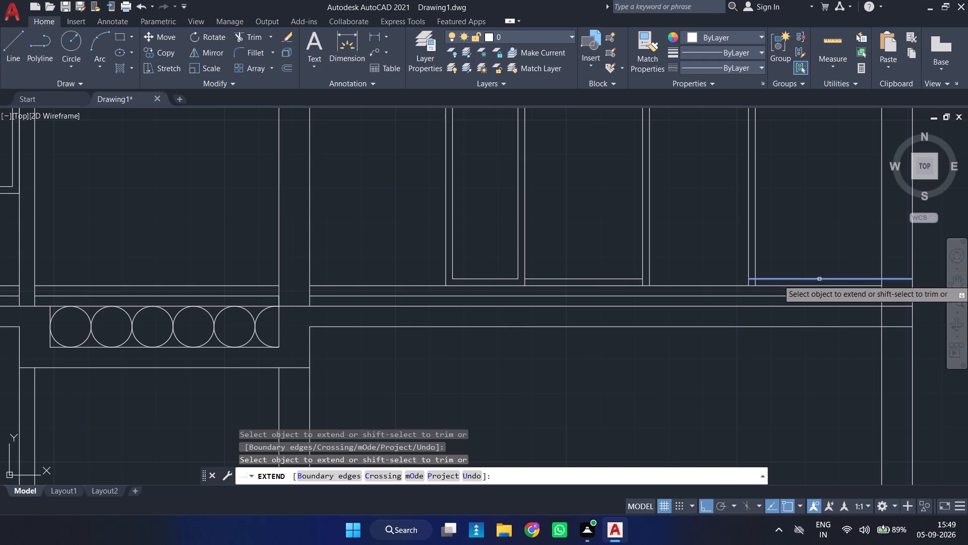
key("Escape")
key("space")
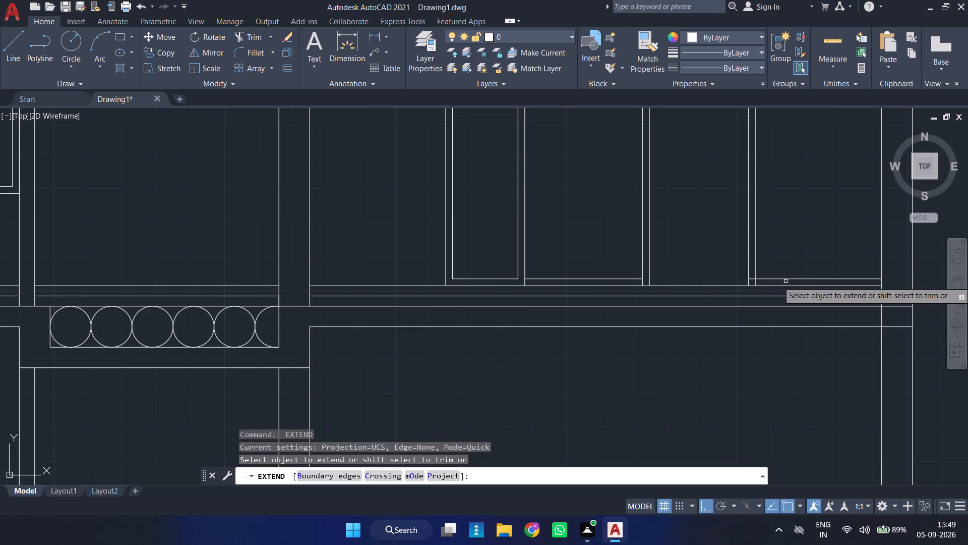
left_click(752, 279, "shift")
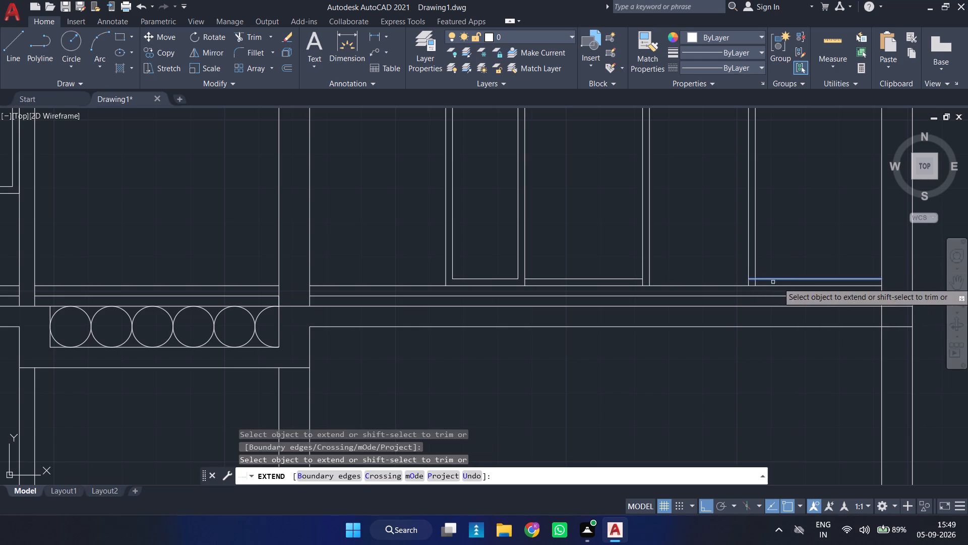
scroll(757, 375, "down", 2)
key("Escape")
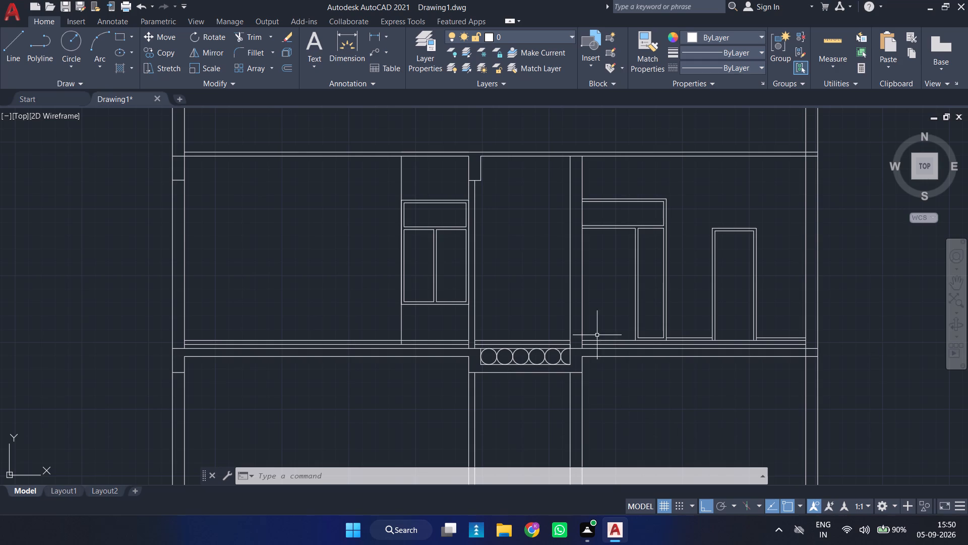
Delete the upper of the two floor-finish lines across the right bay, beneath the openings.
middle_click_drag(726, 394, 631, 352)
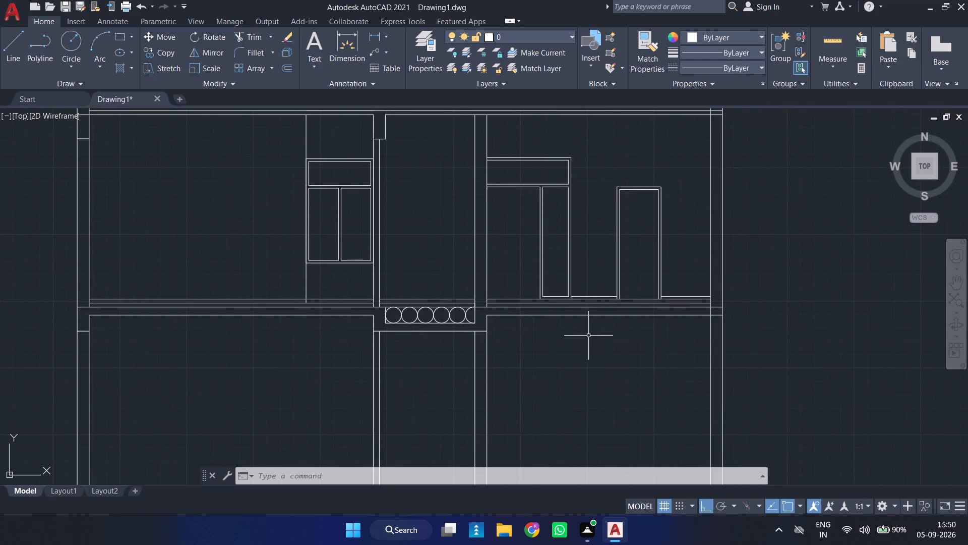
scroll(532, 311, "up", 3)
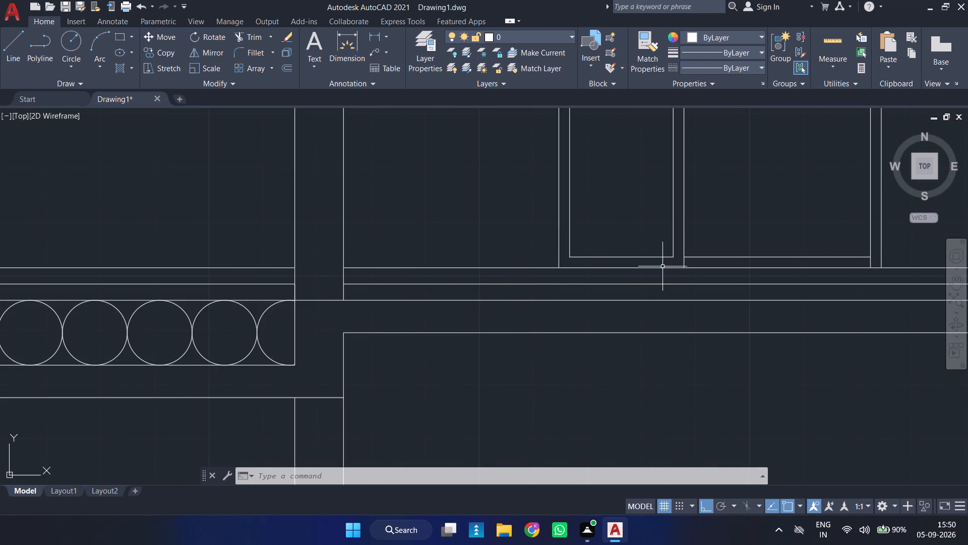
scroll(663, 265, "down", 2)
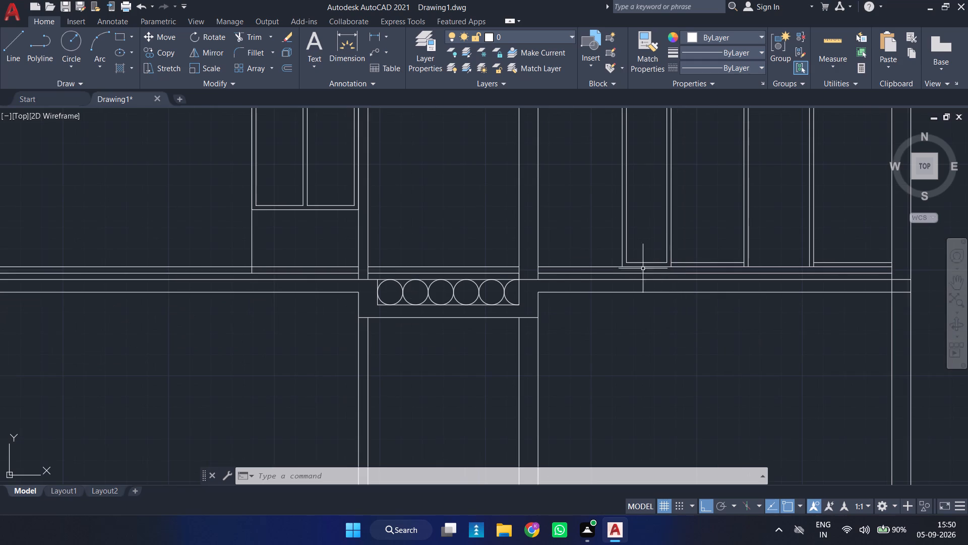
scroll(401, 254, "down", 1)
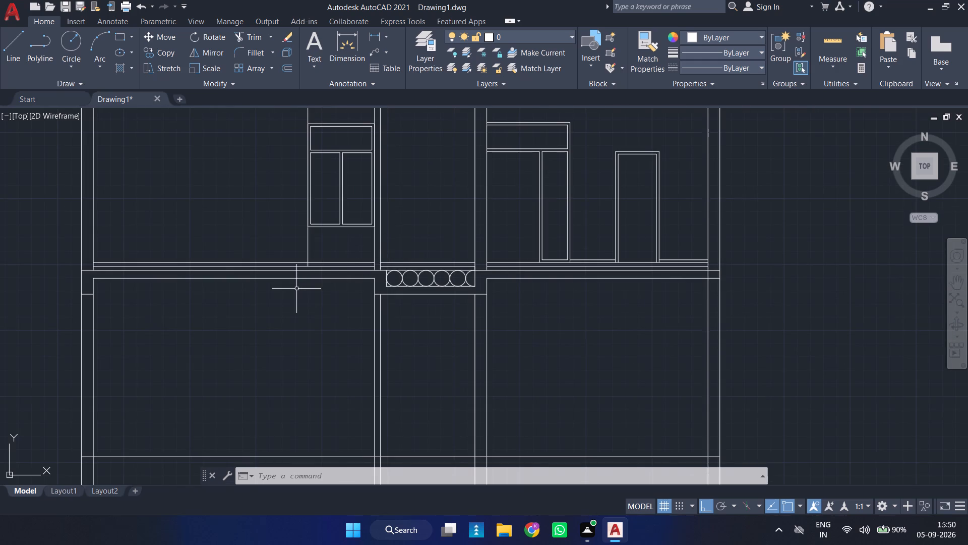
middle_click_drag(296, 289, 359, 273)
scroll(352, 270, "up", 1)
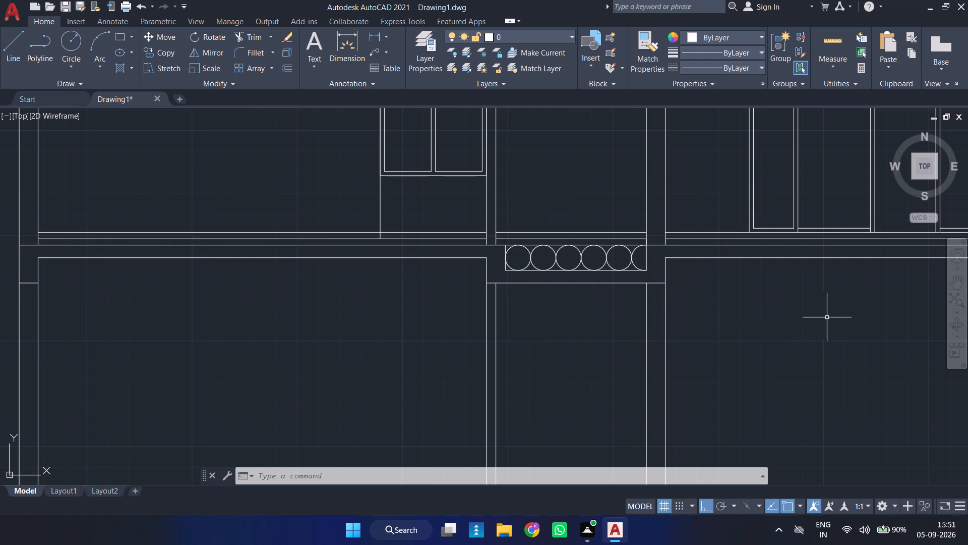
left_click(712, 232)
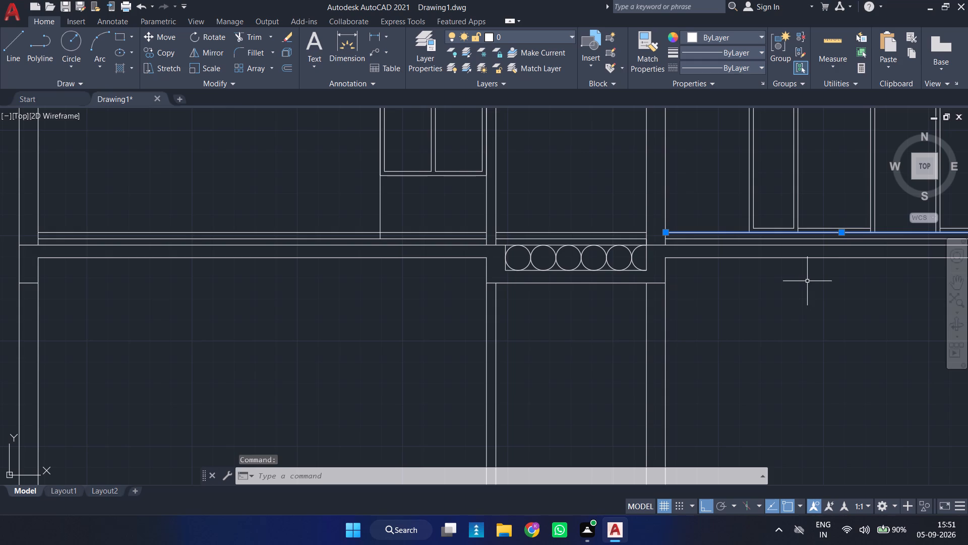
scroll(808, 281, "down", 1)
middle_click_drag(808, 281, 653, 297)
scroll(656, 295, "up", 1)
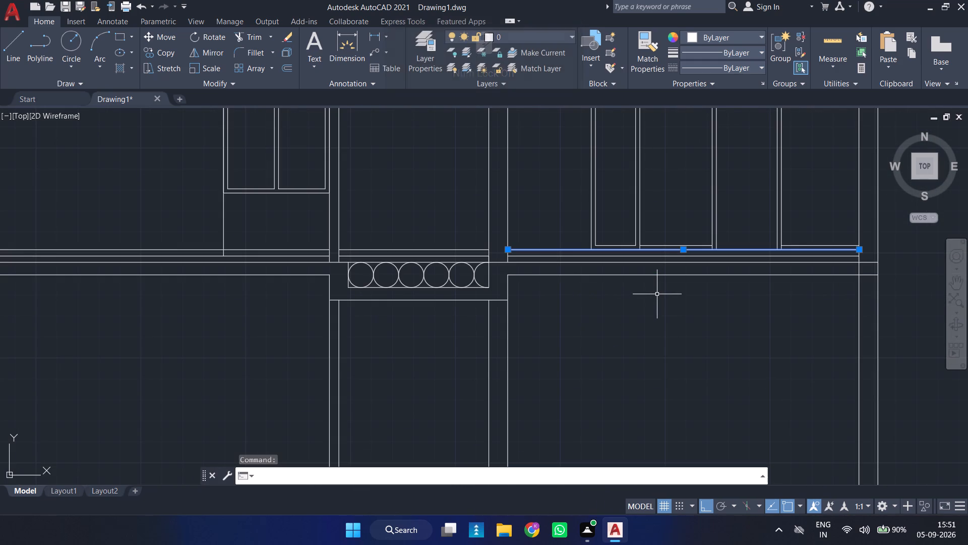
key("Delete")
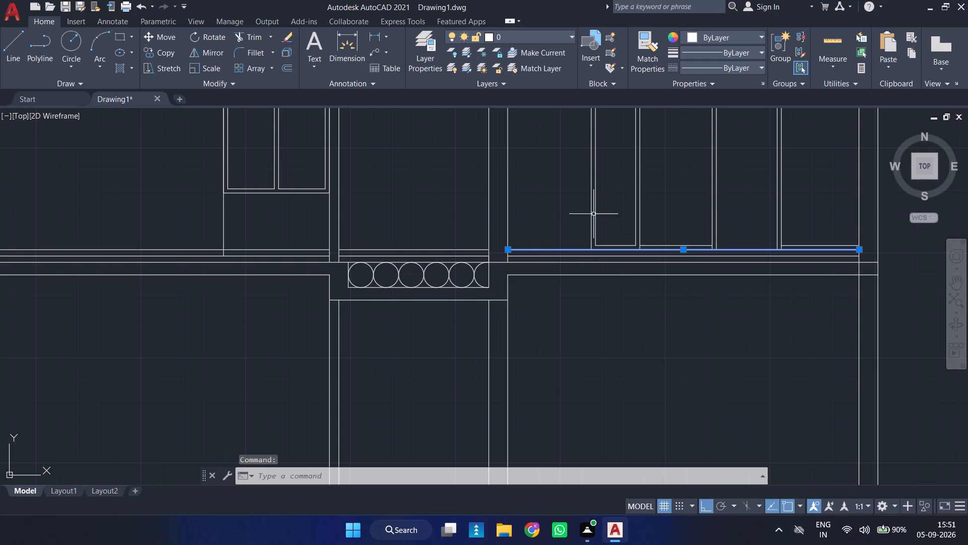
left_click(572, 249)
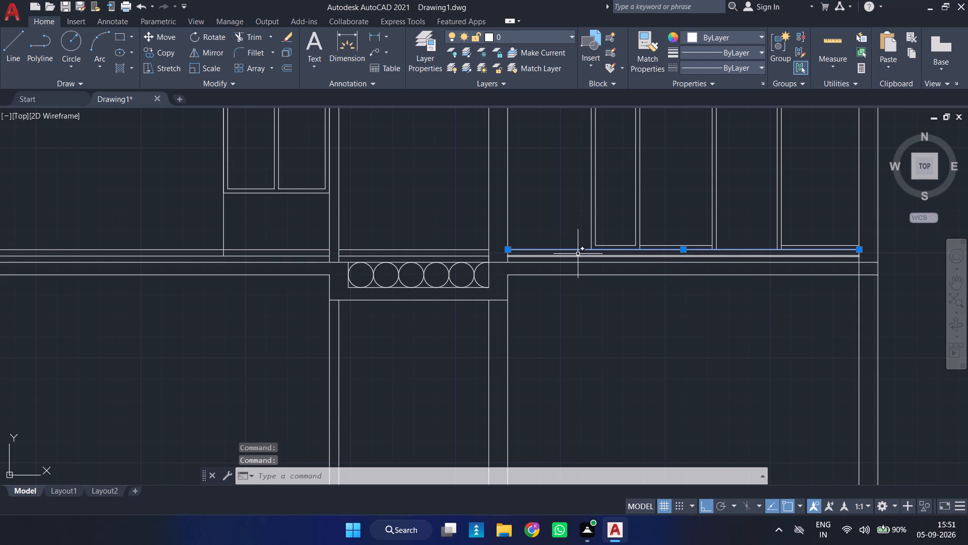
key("Delete")
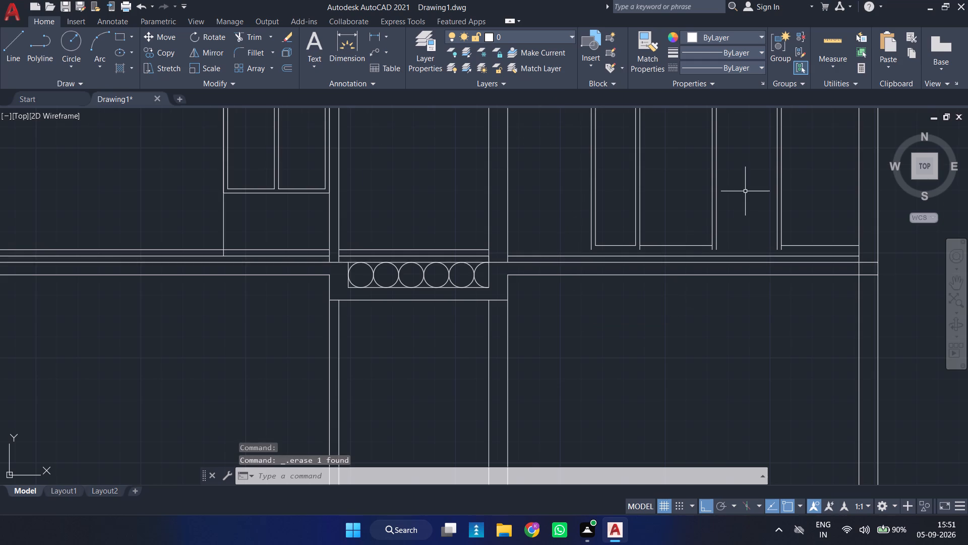
Move both right-bay openings together with their skirting lines straight down so the frames stand on the remaining floor line.
scroll(745, 191, "down", 2)
middle_click_drag(745, 191, 725, 237)
scroll(742, 184, "up", 2)
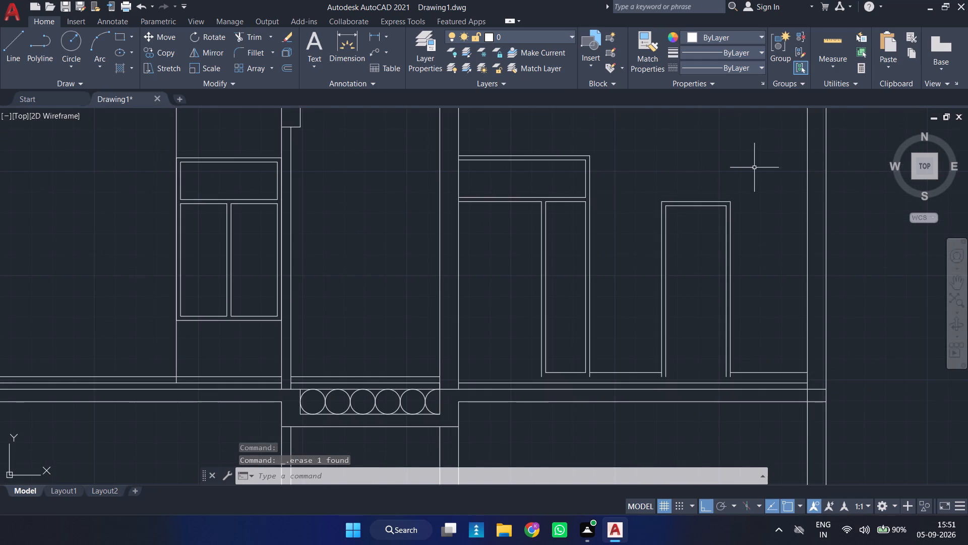
left_click(760, 154)
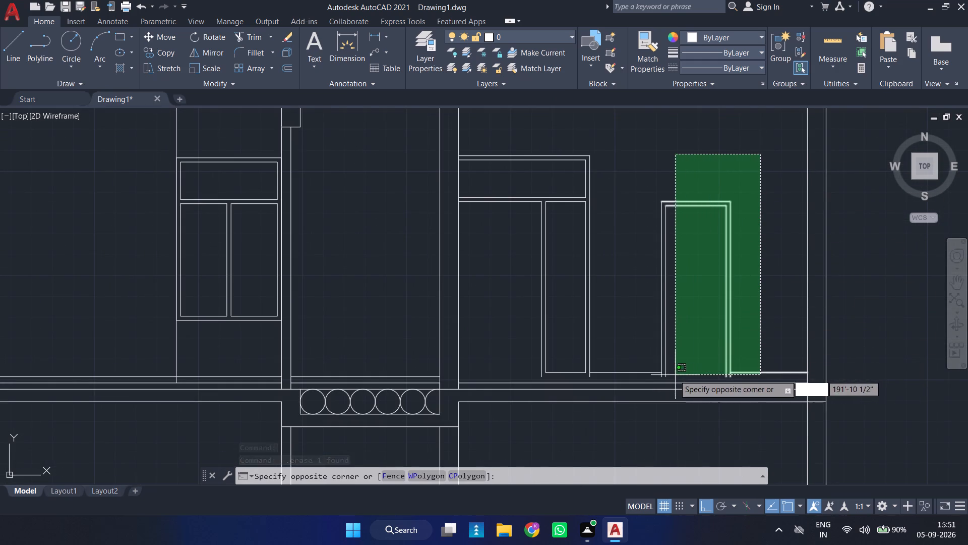
left_click(515, 379)
key("m")
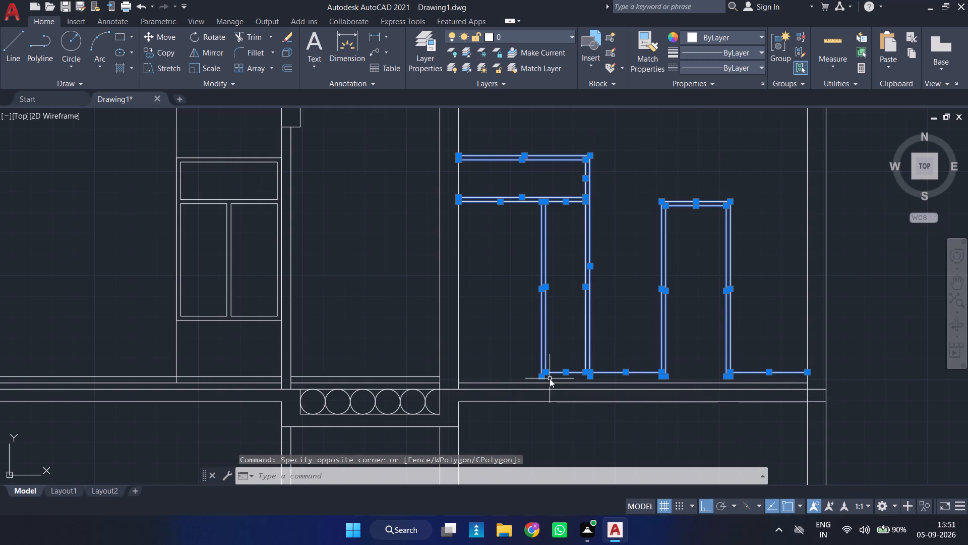
key("Return")
scroll(581, 392, "up", 2)
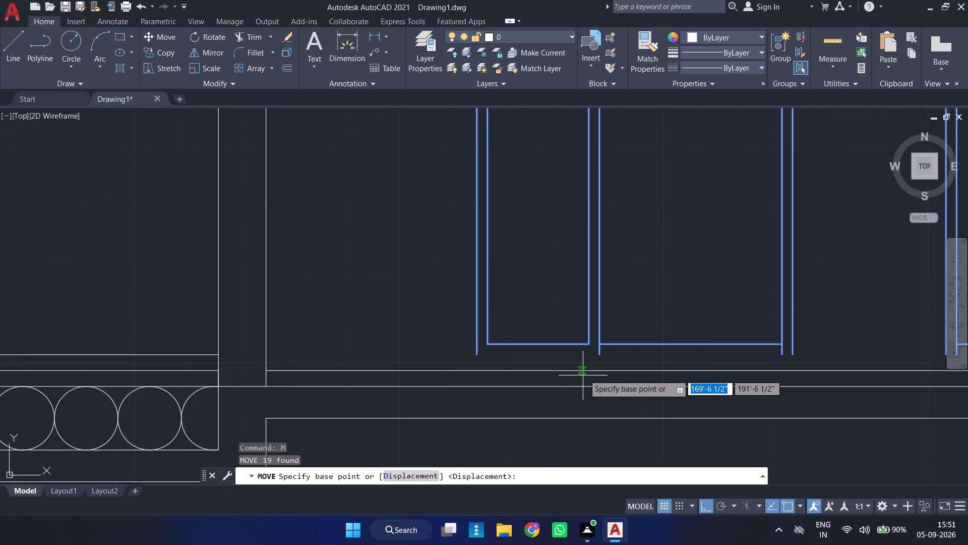
scroll(601, 362, "up", 2)
left_click(592, 345)
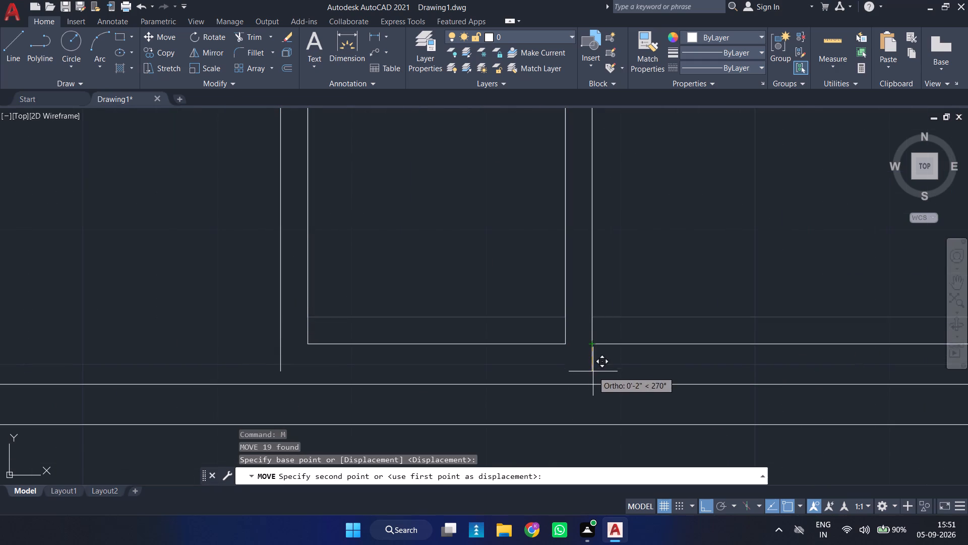
left_click(593, 384)
scroll(633, 350, "down", 5)
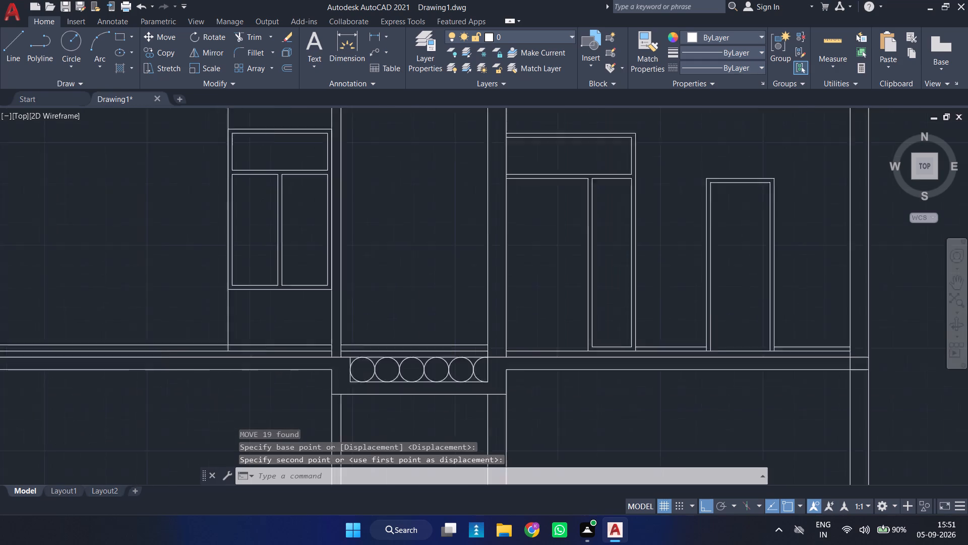
Offset the two right-bay skirting lines, between the openings and beside the right exterior wall, 1" upward.
middle_click_drag(657, 338, 606, 321)
scroll(608, 309, "down", 1)
scroll(608, 309, "up", 3)
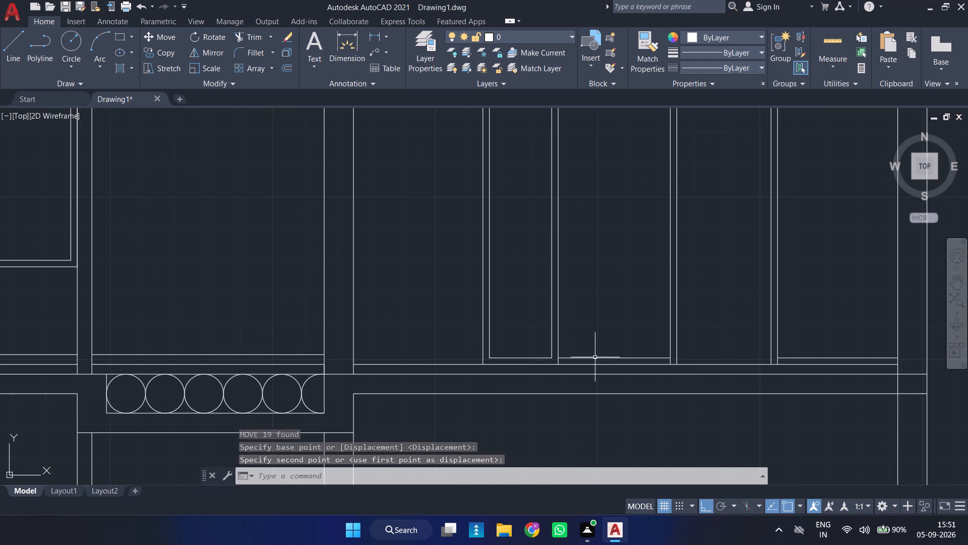
left_click(597, 357)
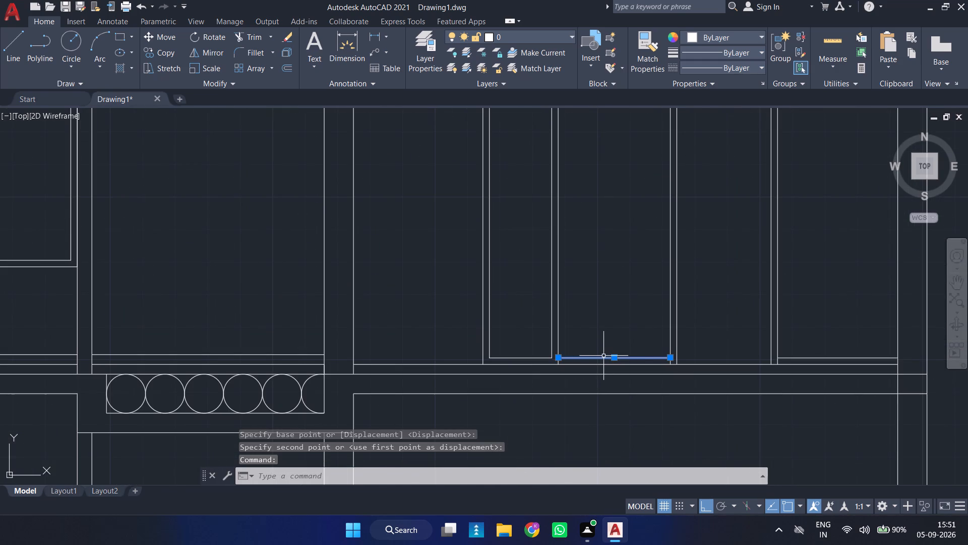
key("o")
key("Return")
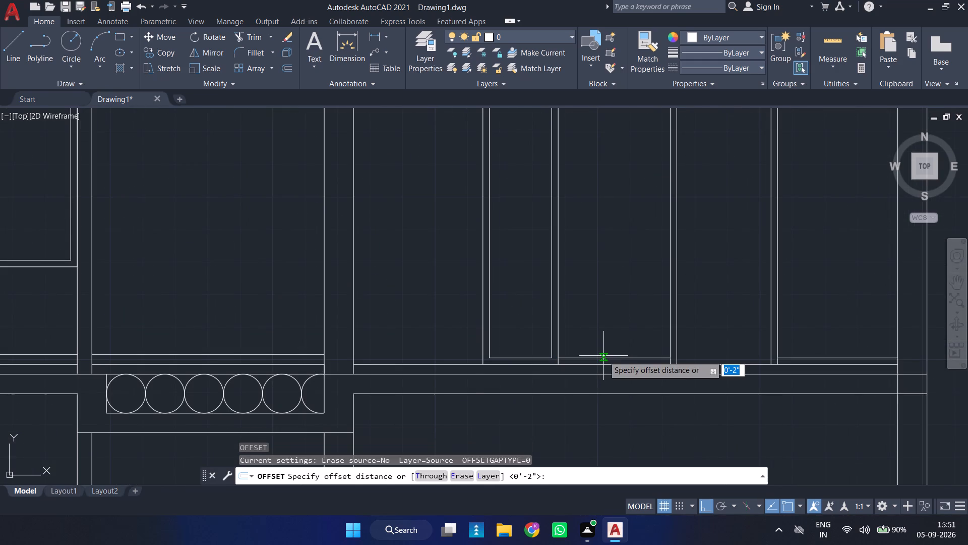
key("1")
key("Return")
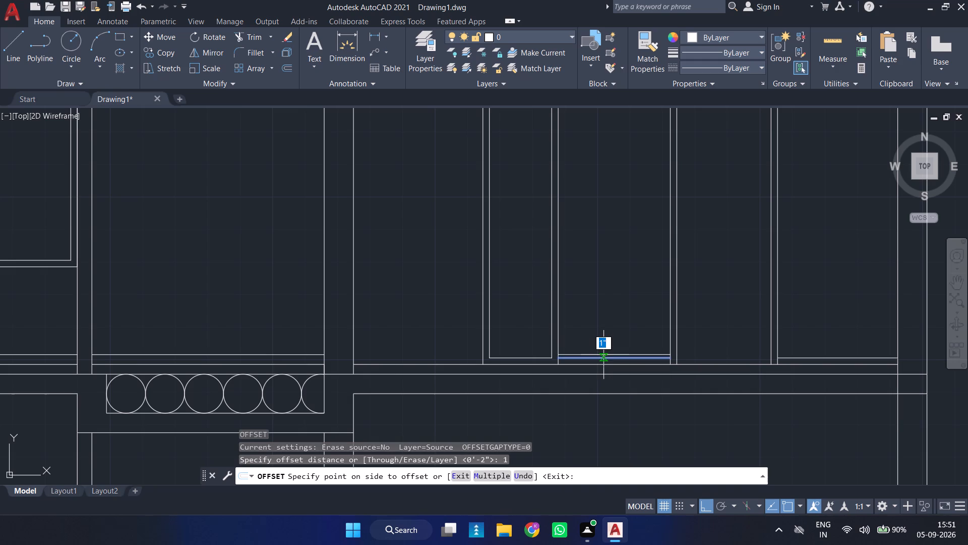
left_click(622, 319)
left_click(839, 358)
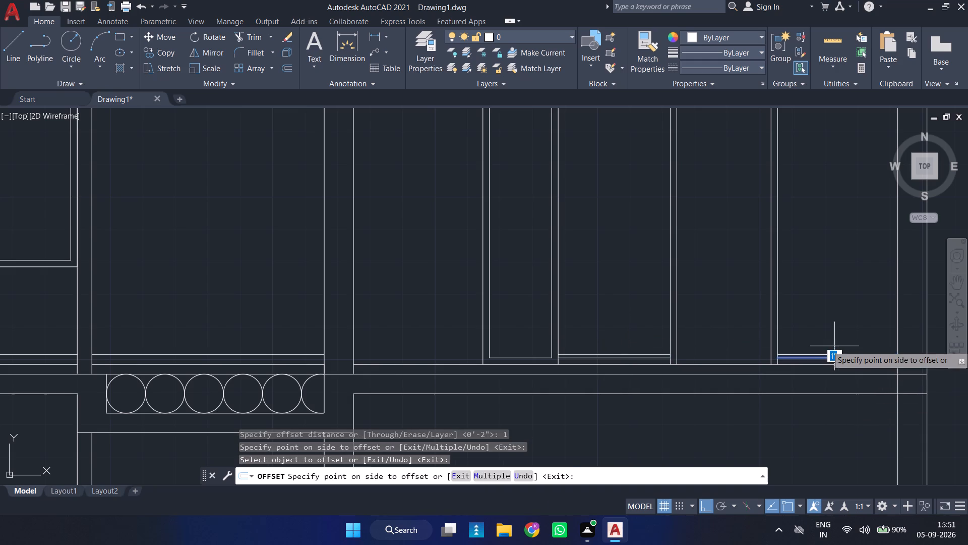
left_click(825, 339)
key("Escape")
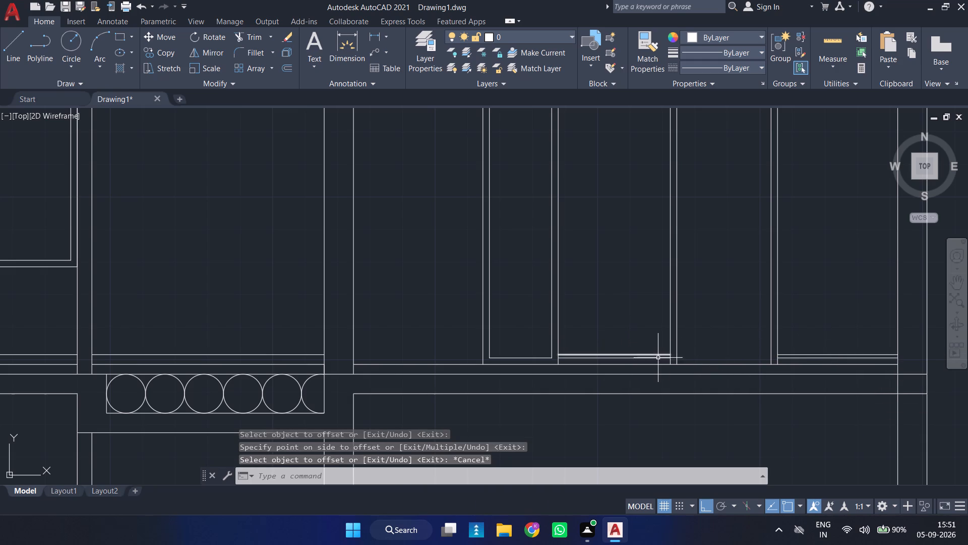
Delete the two original skirting lines below the new offset ones in the right bay.
left_click(658, 358)
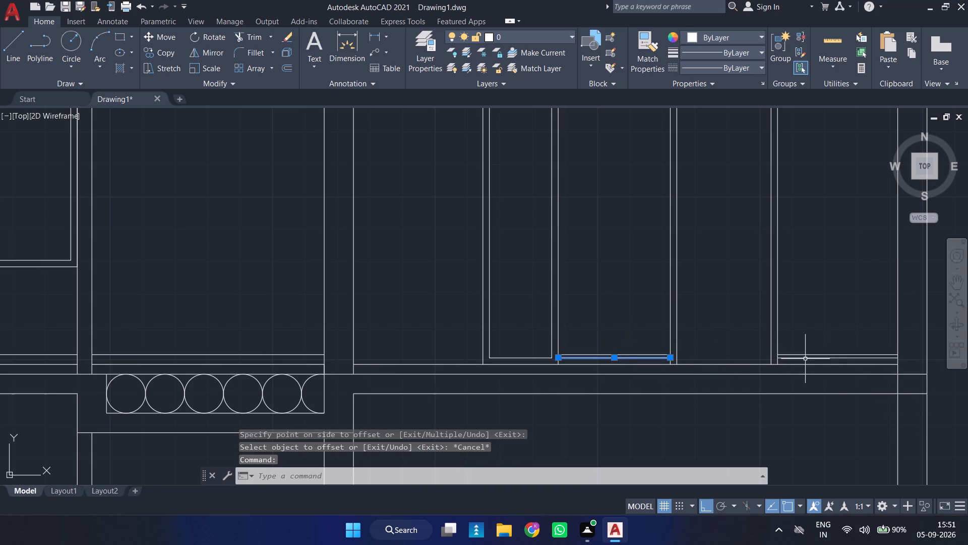
left_click(805, 359)
key("Delete")
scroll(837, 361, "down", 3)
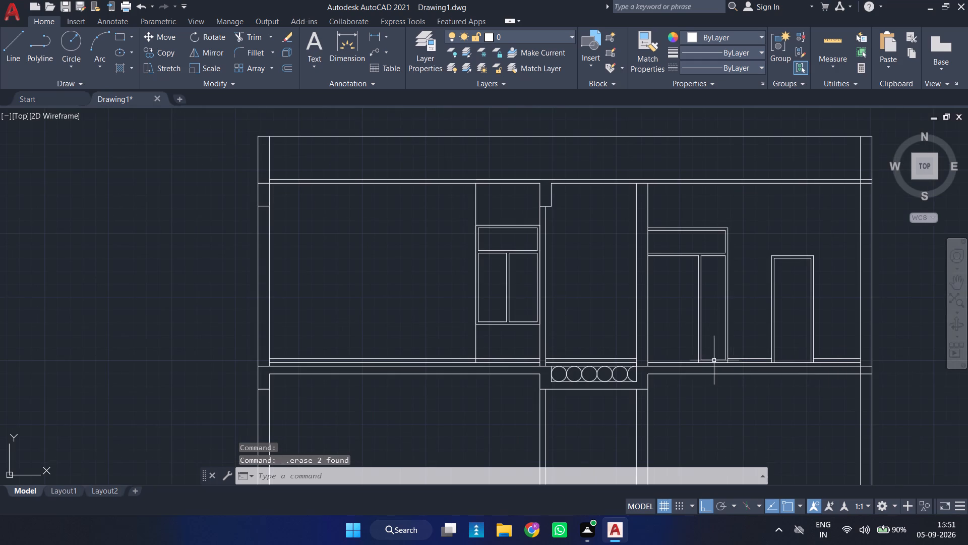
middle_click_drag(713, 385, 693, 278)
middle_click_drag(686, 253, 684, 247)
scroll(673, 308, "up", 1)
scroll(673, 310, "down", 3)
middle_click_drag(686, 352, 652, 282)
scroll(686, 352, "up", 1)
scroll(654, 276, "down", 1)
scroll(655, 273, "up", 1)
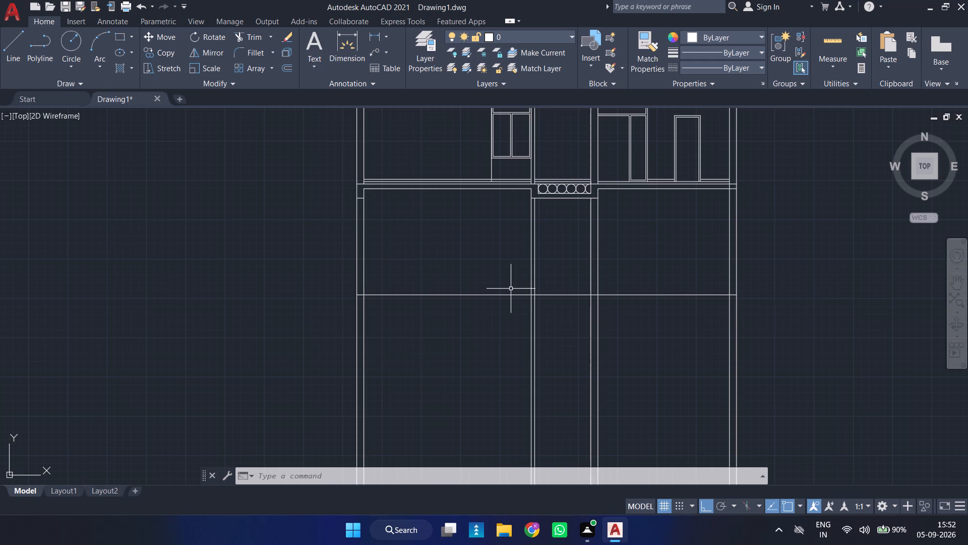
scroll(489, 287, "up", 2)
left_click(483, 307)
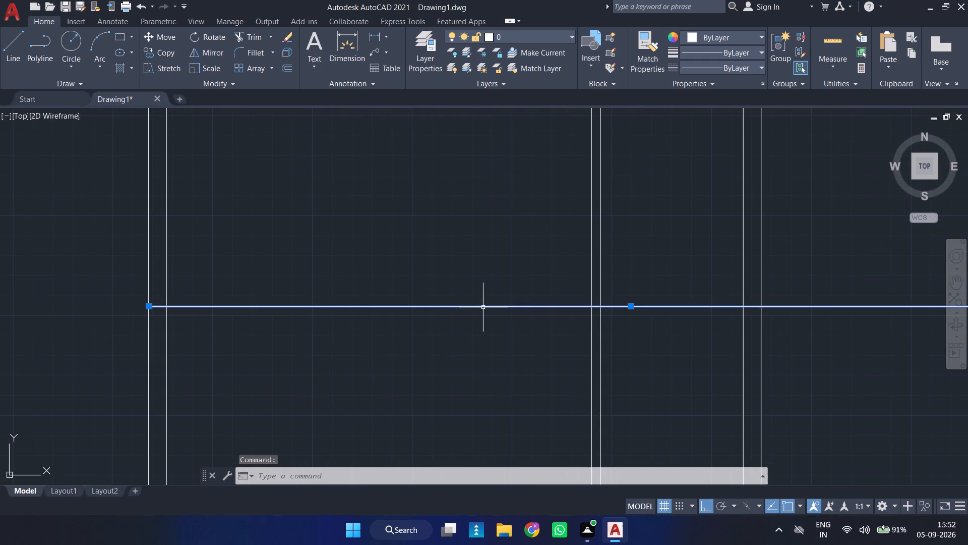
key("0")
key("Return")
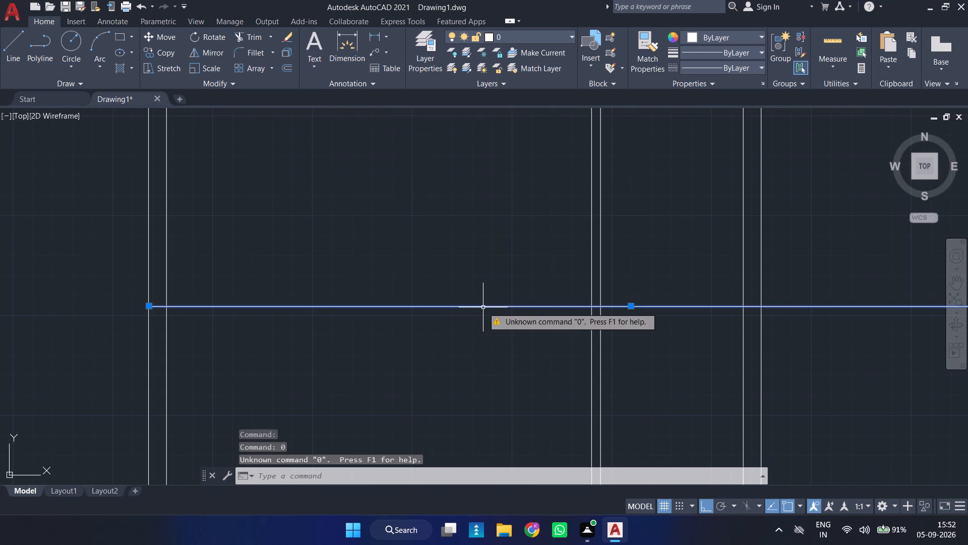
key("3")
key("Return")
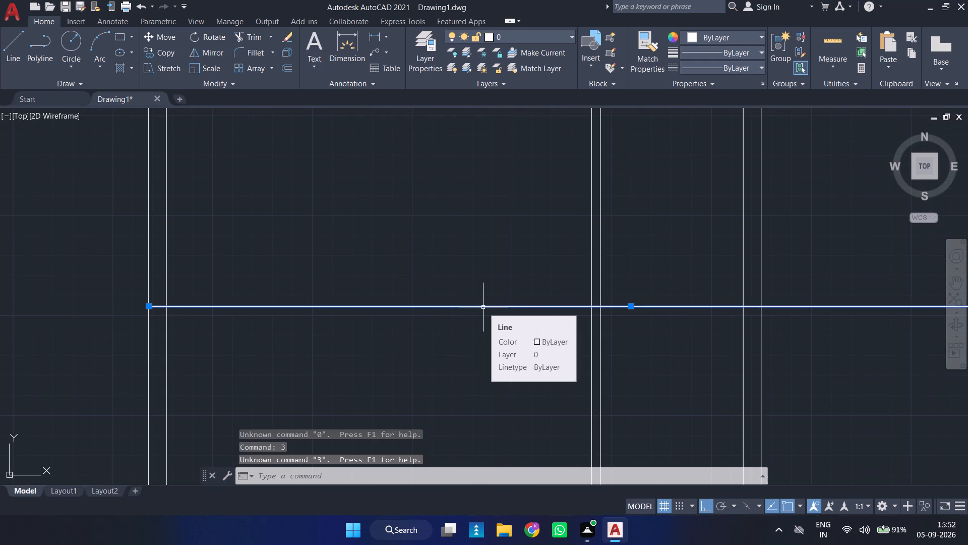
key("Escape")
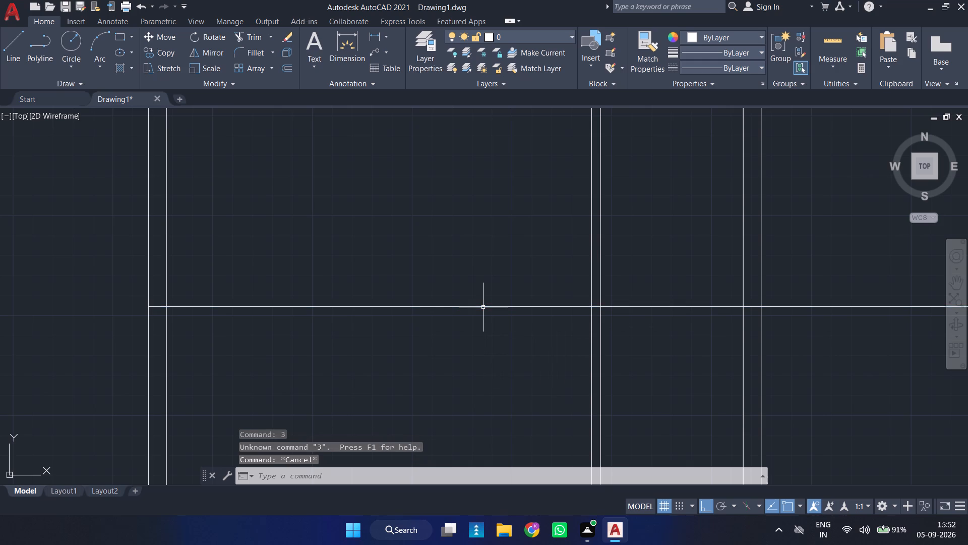
Offset the full-width horizontal line of the storey below 3" upward and 3" downward.
key("o")
key("Return")
key("3")
key("Return")
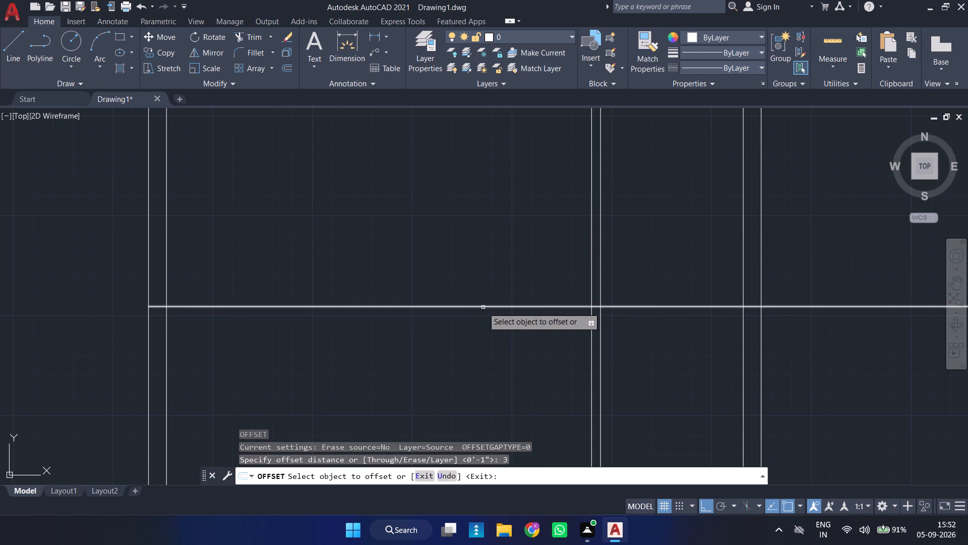
left_click(483, 306)
left_click(475, 271)
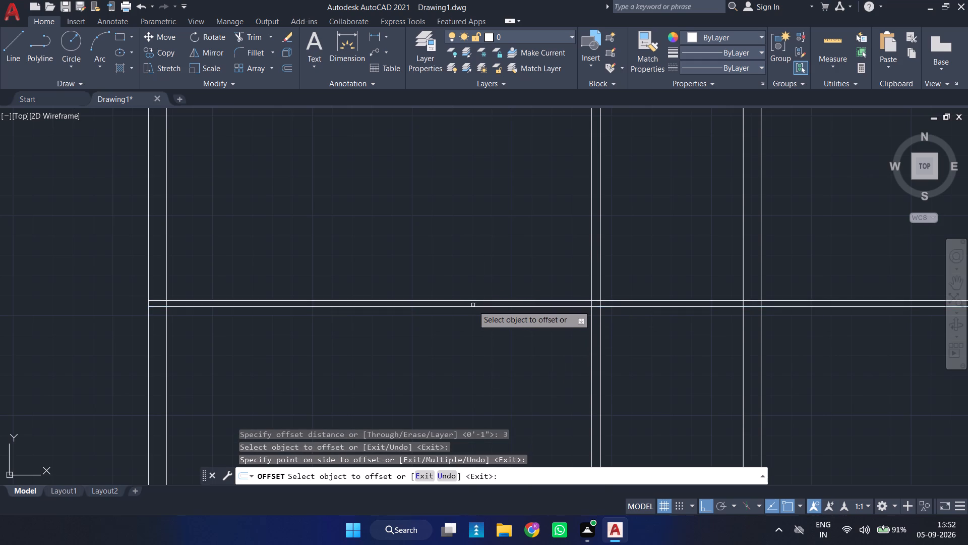
left_click(471, 306)
left_click(460, 338)
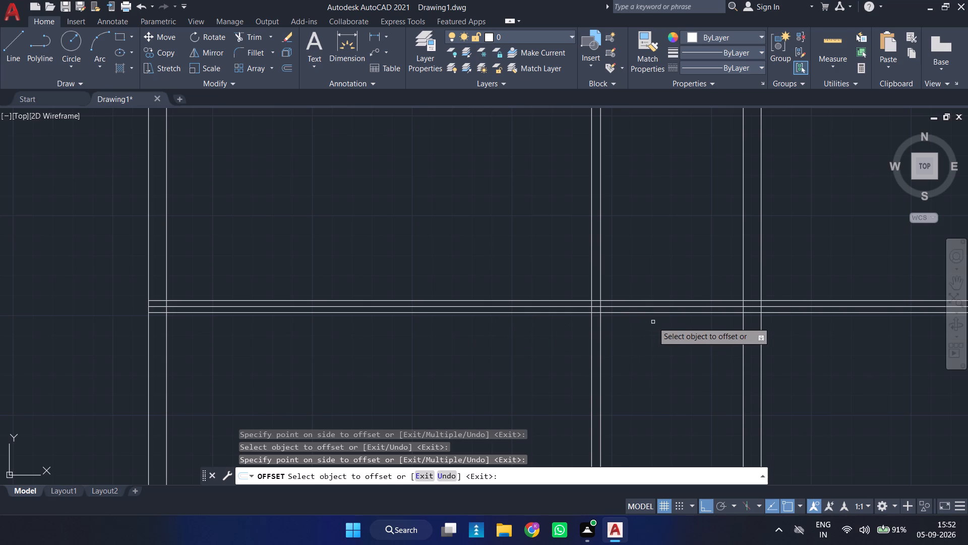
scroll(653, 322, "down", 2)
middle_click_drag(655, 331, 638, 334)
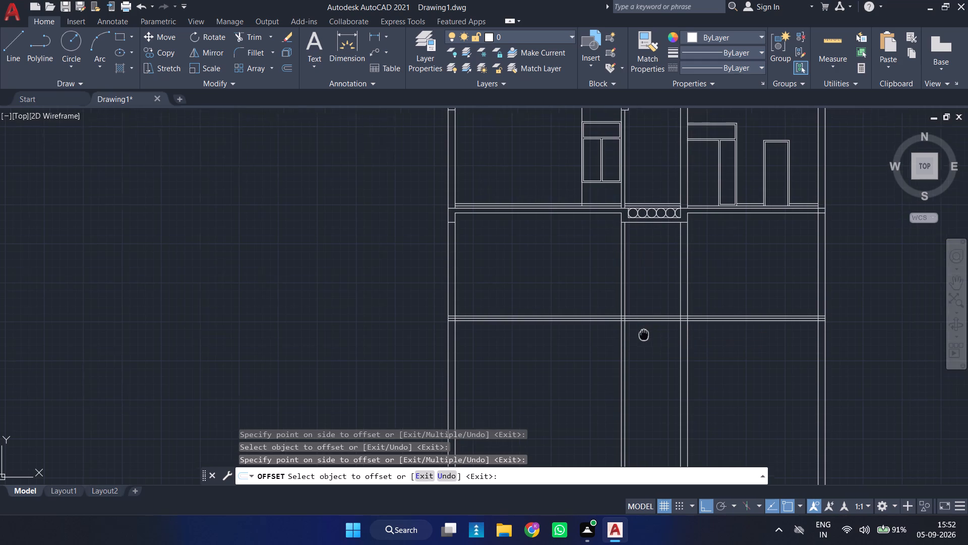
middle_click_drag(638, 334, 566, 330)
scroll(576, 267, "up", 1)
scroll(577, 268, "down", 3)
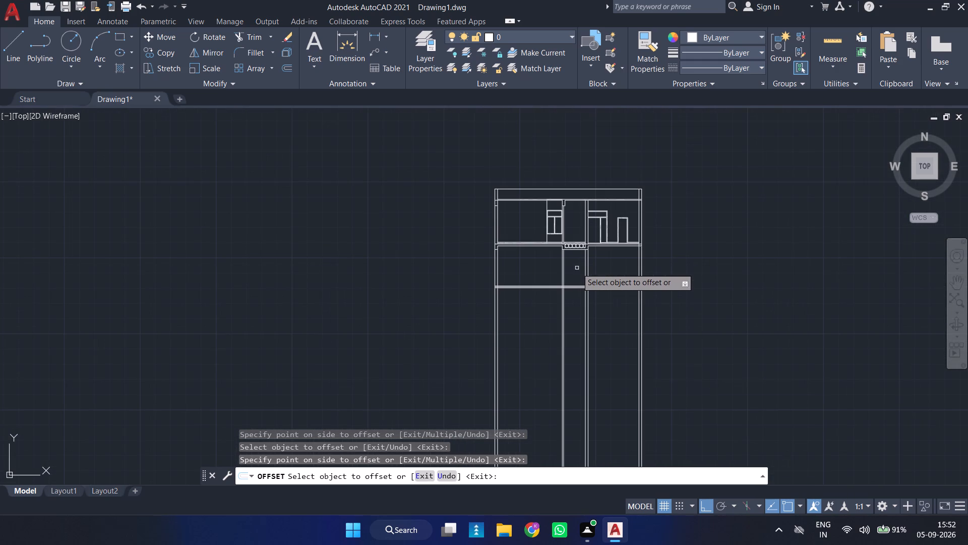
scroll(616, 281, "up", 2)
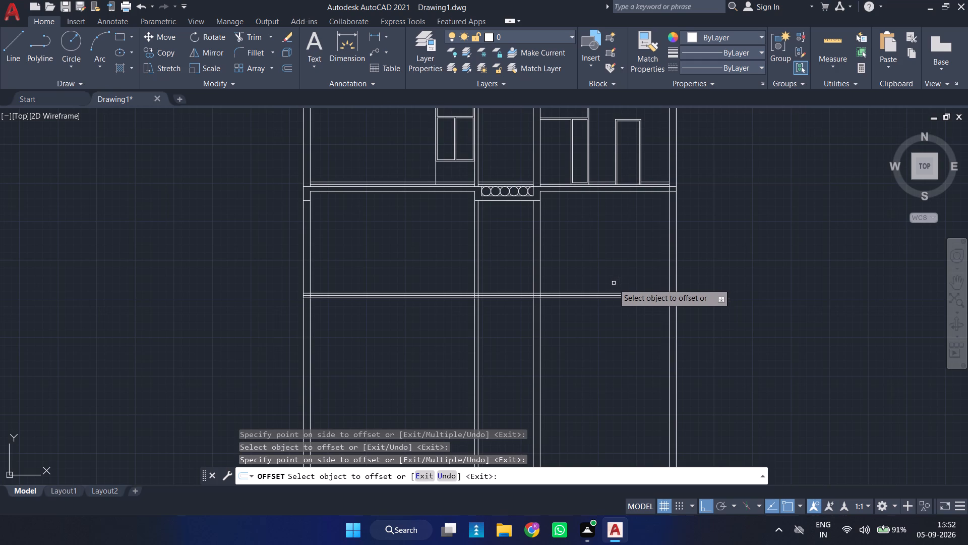
Examine the upper storey's window, door openings and beam above the storey below.
scroll(602, 287, "up", 1)
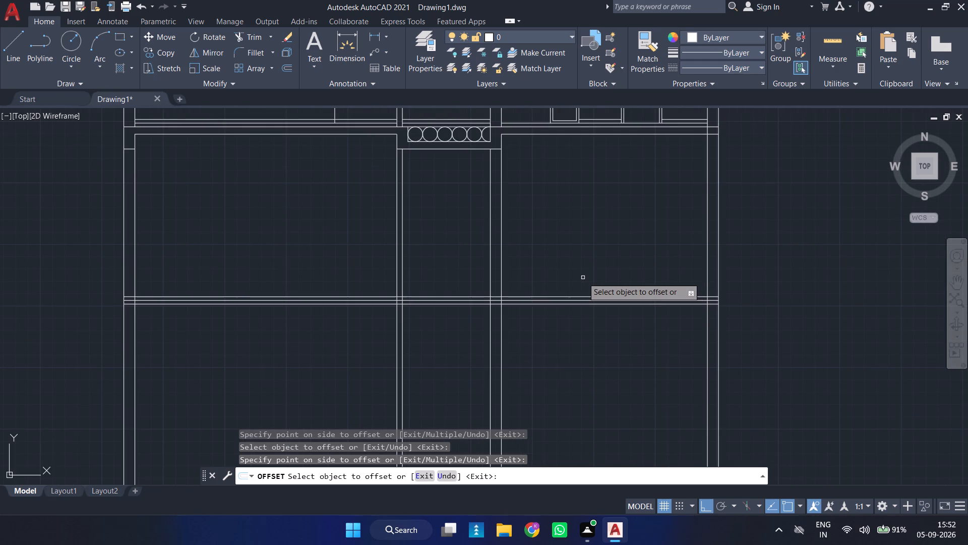
key("Escape")
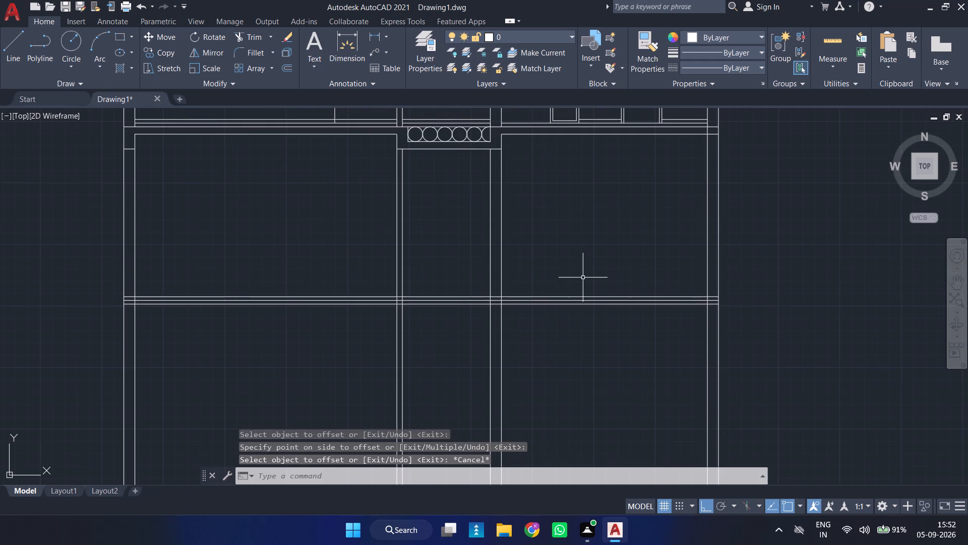
scroll(486, 204, "down", 1)
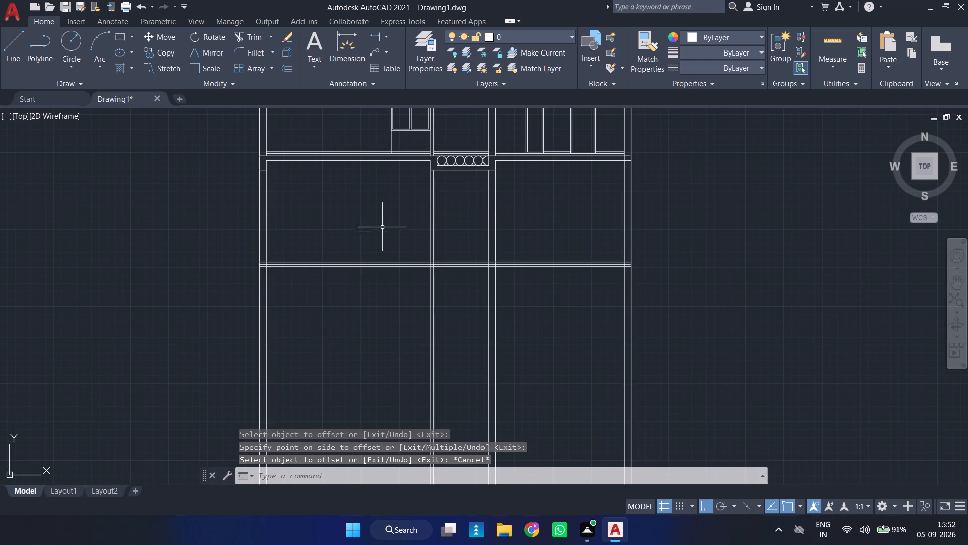
scroll(353, 222, "down", 1)
middle_click_drag(353, 222, 341, 275)
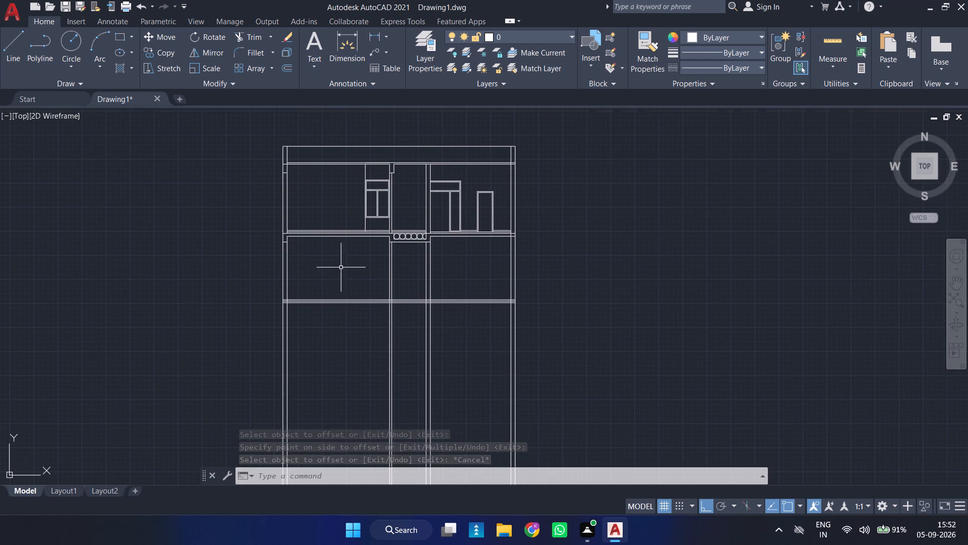
scroll(350, 231, "up", 1)
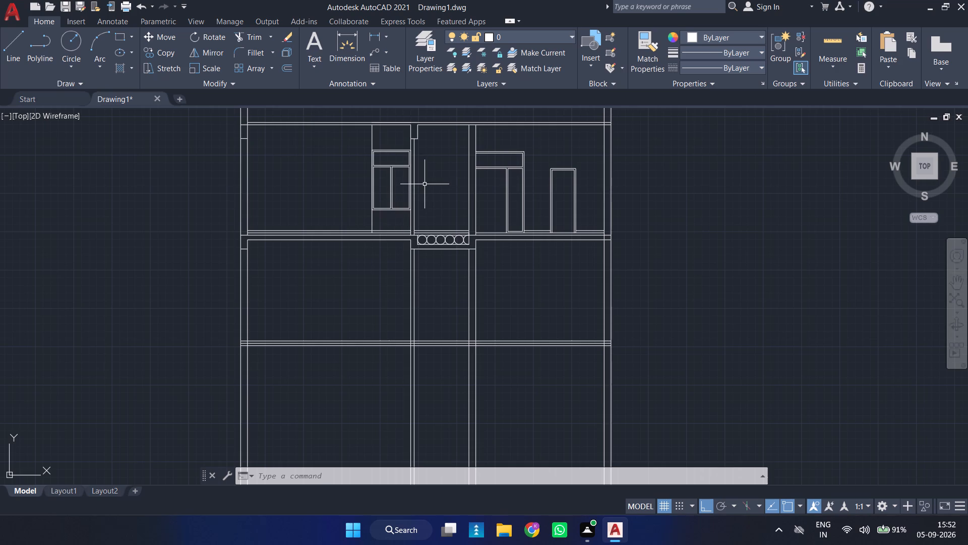
scroll(425, 184, "up", 1)
middle_click_drag(425, 187, 410, 267)
scroll(425, 197, "up", 1)
scroll(407, 239, "down", 3)
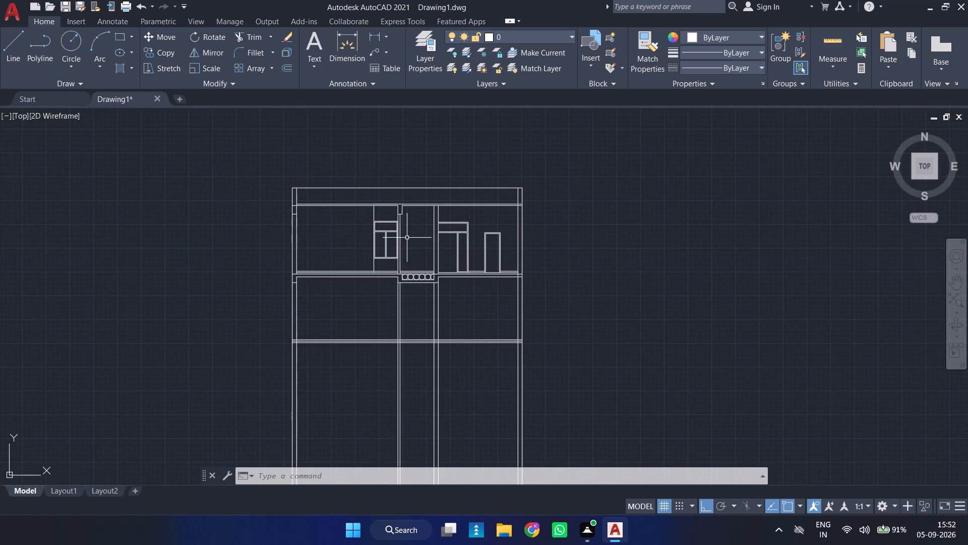
scroll(407, 233, "up", 2)
middle_click_drag(407, 234, 371, 316)
scroll(372, 300, "up", 1)
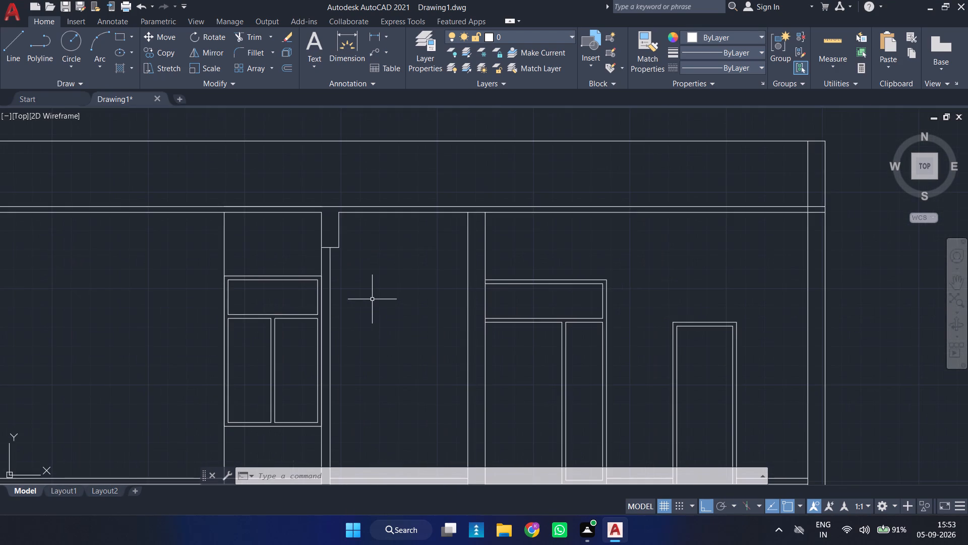
scroll(372, 299, "down", 2)
scroll(310, 366, "up", 2)
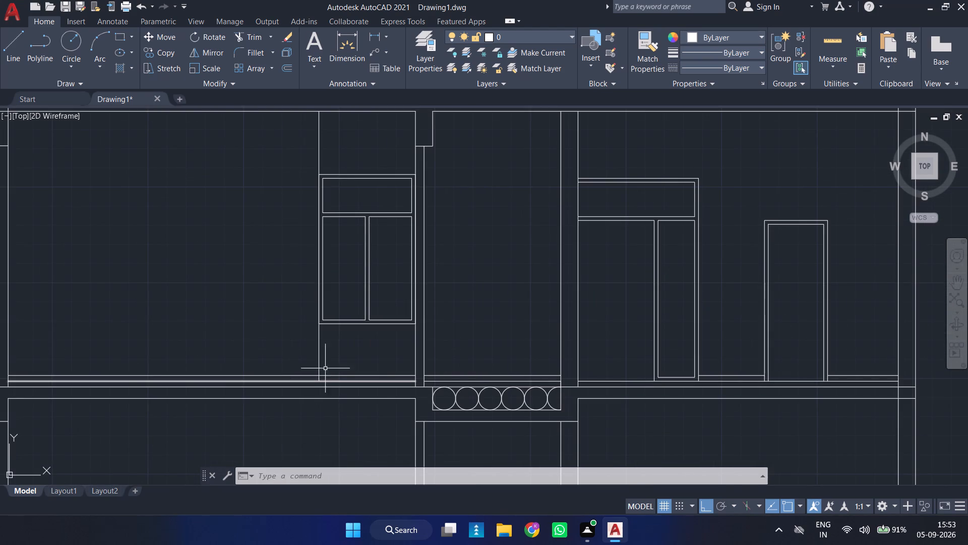
scroll(338, 353, "down", 2)
scroll(378, 306, "up", 2)
middle_click_drag(389, 305, 361, 289)
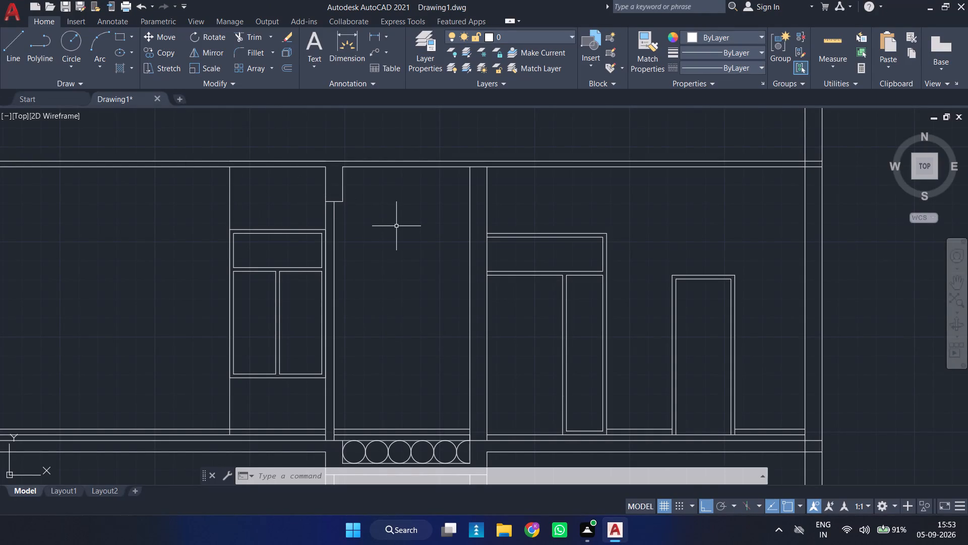
scroll(415, 203, "down", 3)
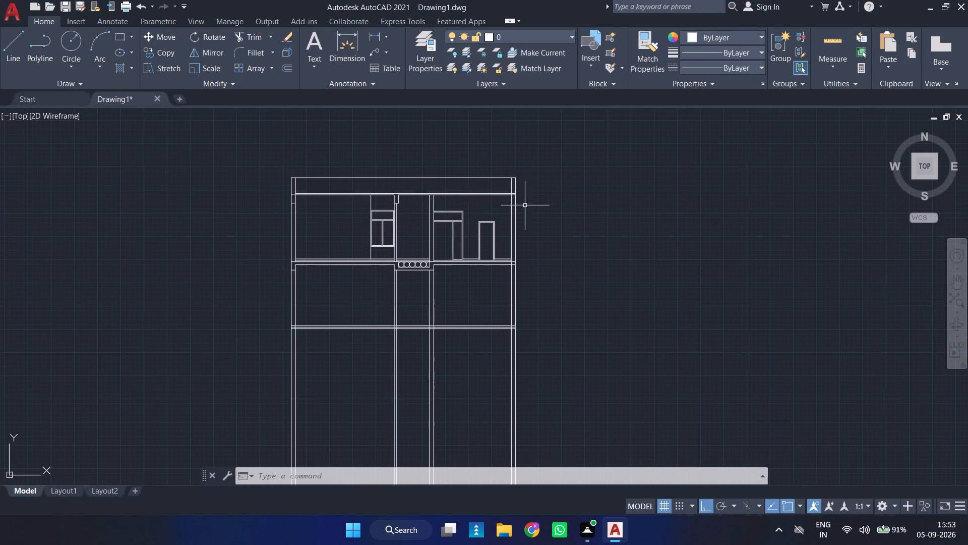
Draw a closed rectangular outline 2'6" wide beside the section, its right side in 1'8" and 2'10" segments from the top down.
scroll(579, 204, "up", 2)
key("l")
key("Return")
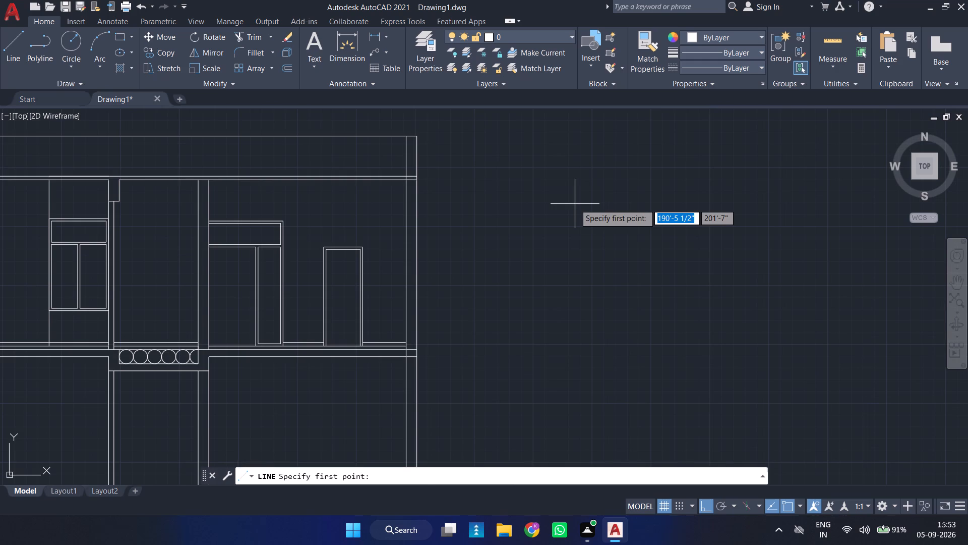
left_click(567, 200)
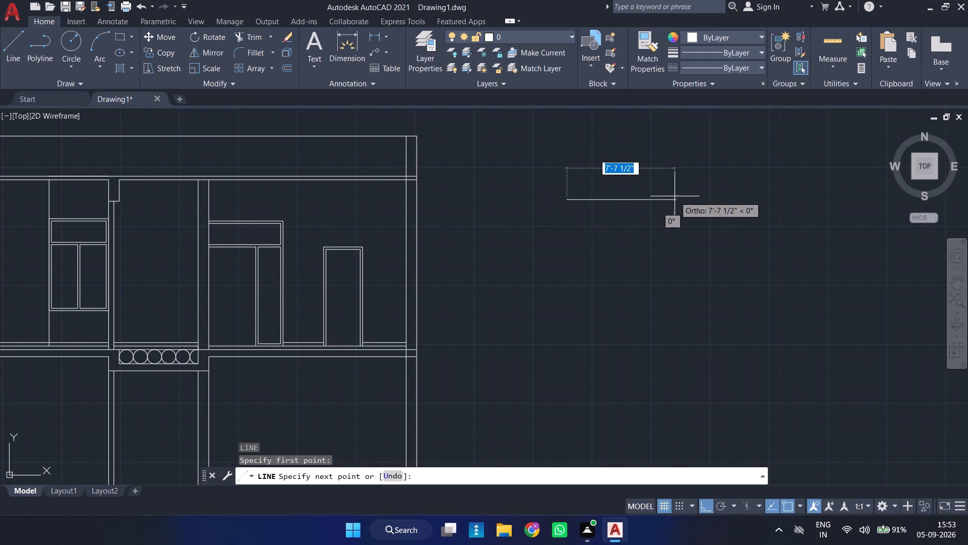
type("2'6")
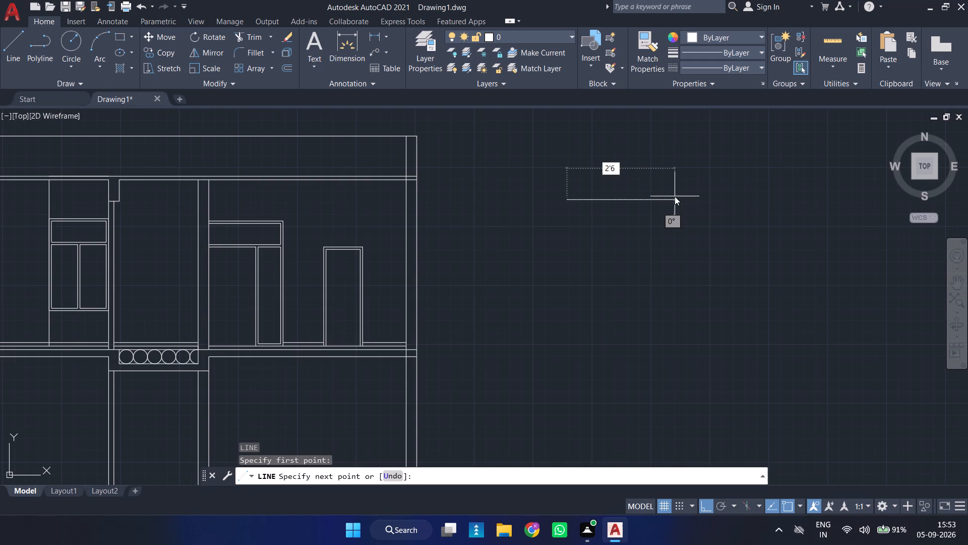
key("Return")
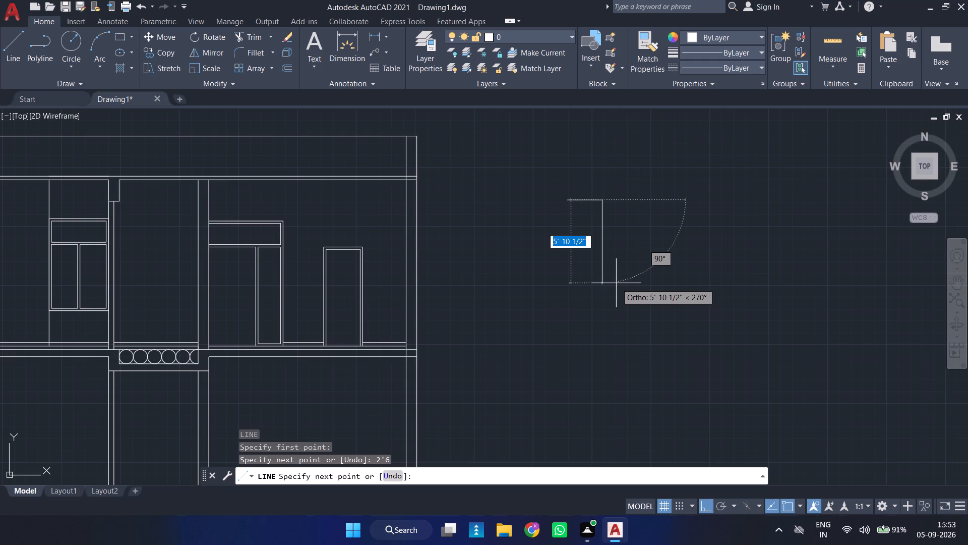
type("1'8")
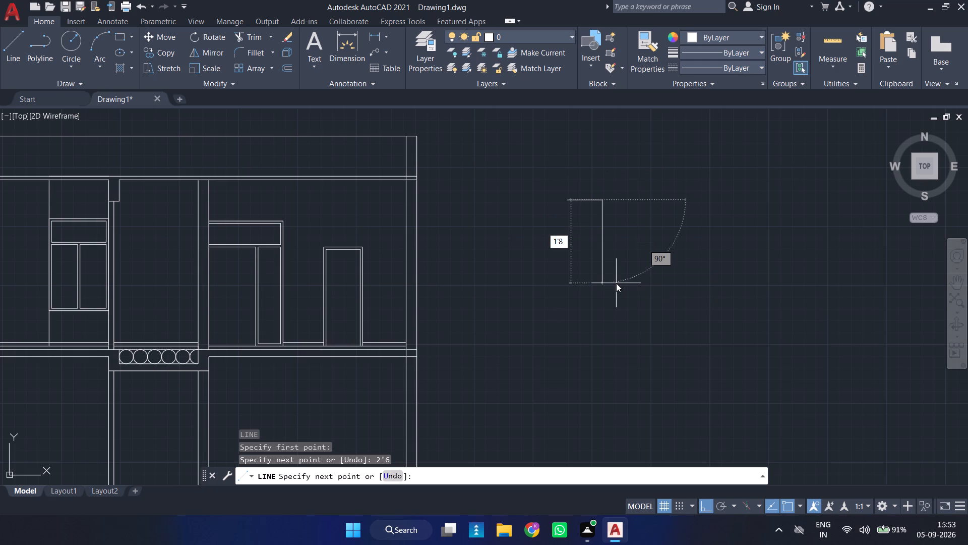
key("Return")
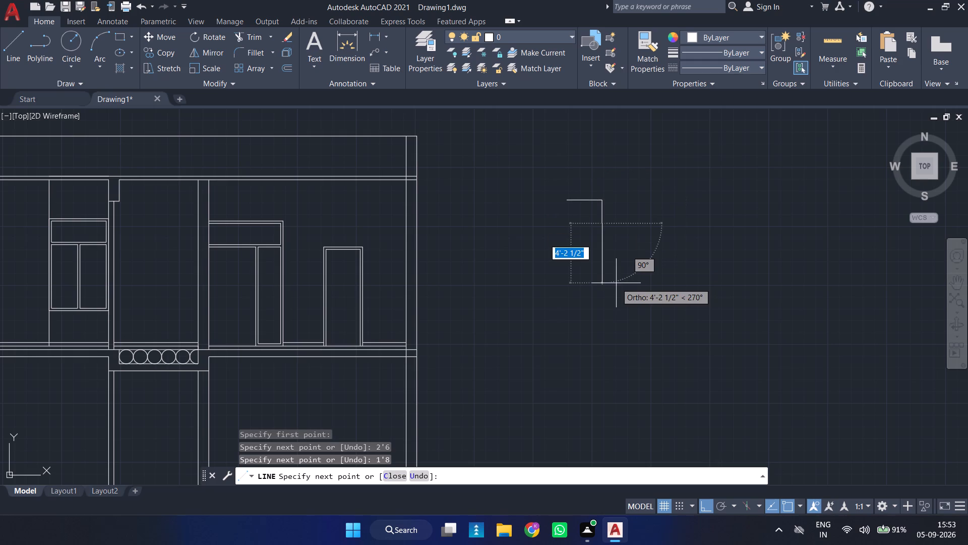
type("2'10")
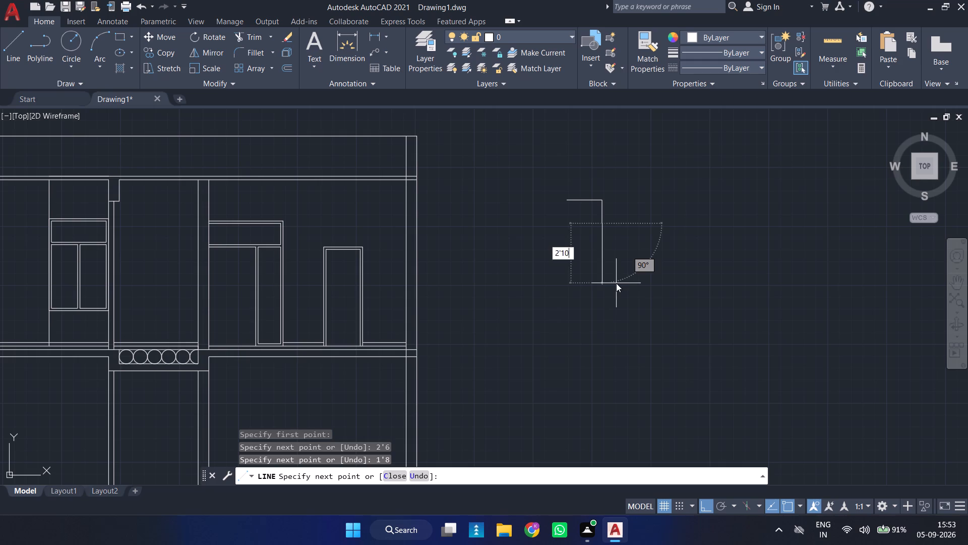
key("Return")
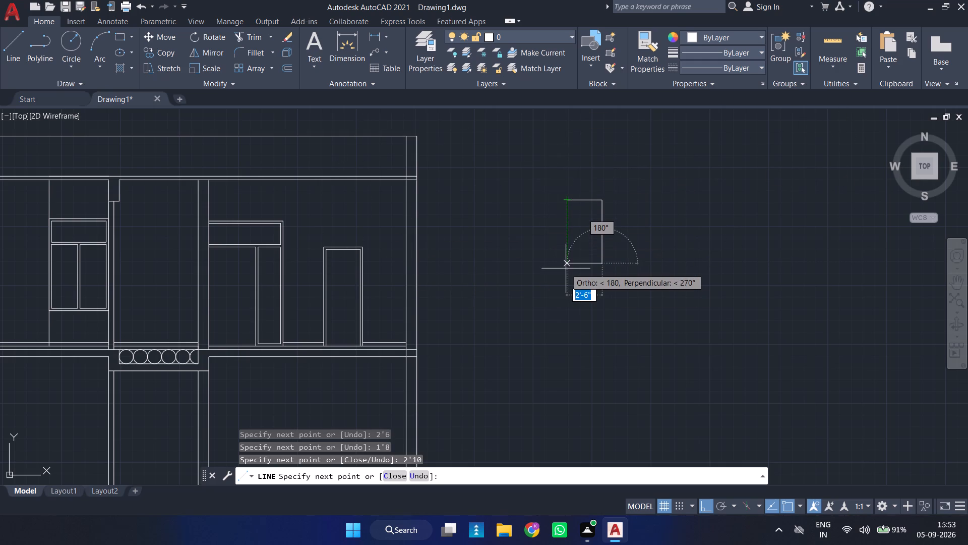
left_click(566, 268)
left_click(563, 200)
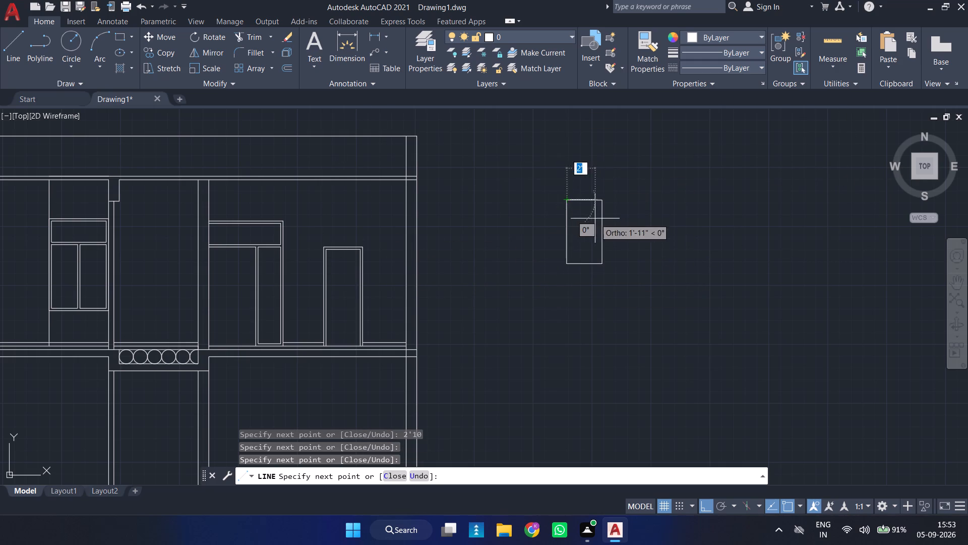
key("Return")
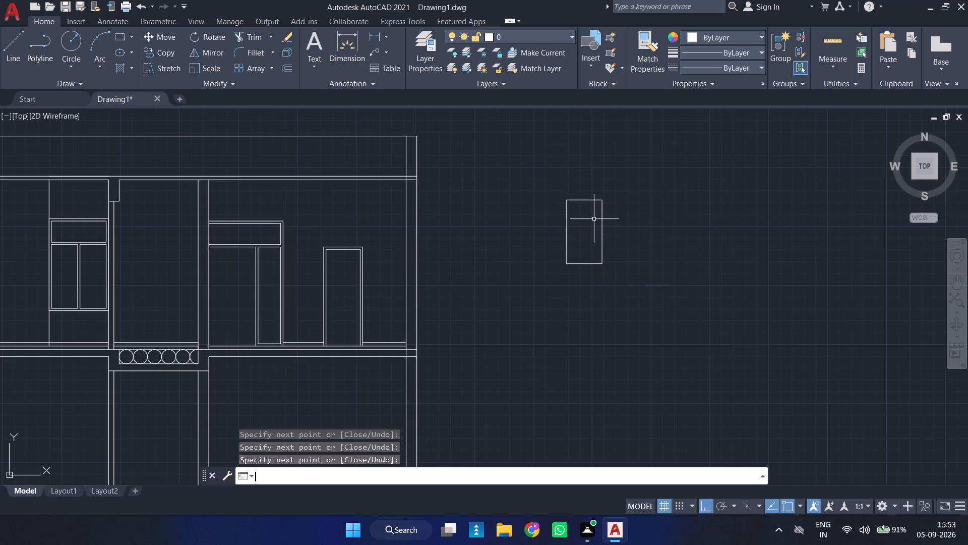
Set the Offset distance to 2".
key("o")
key("Return")
key("2")
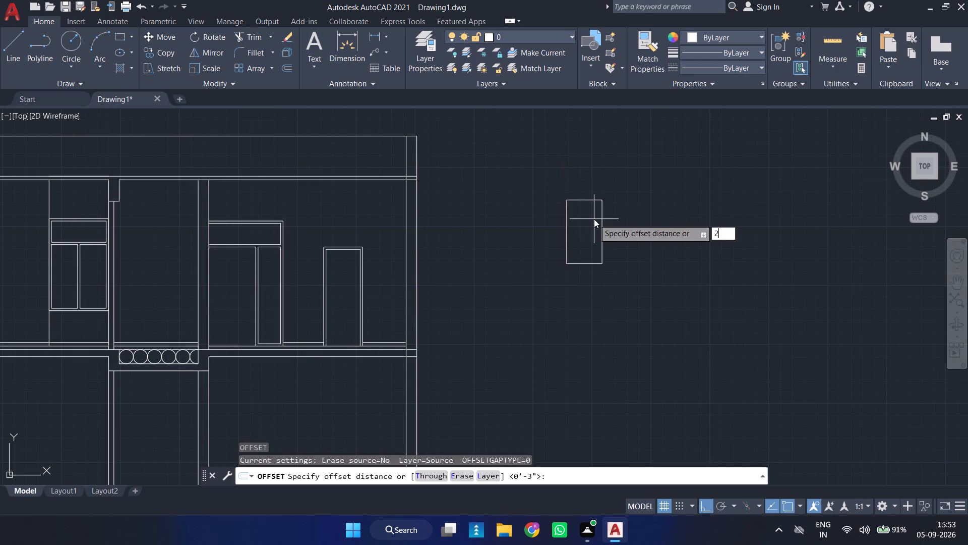
key("Return")
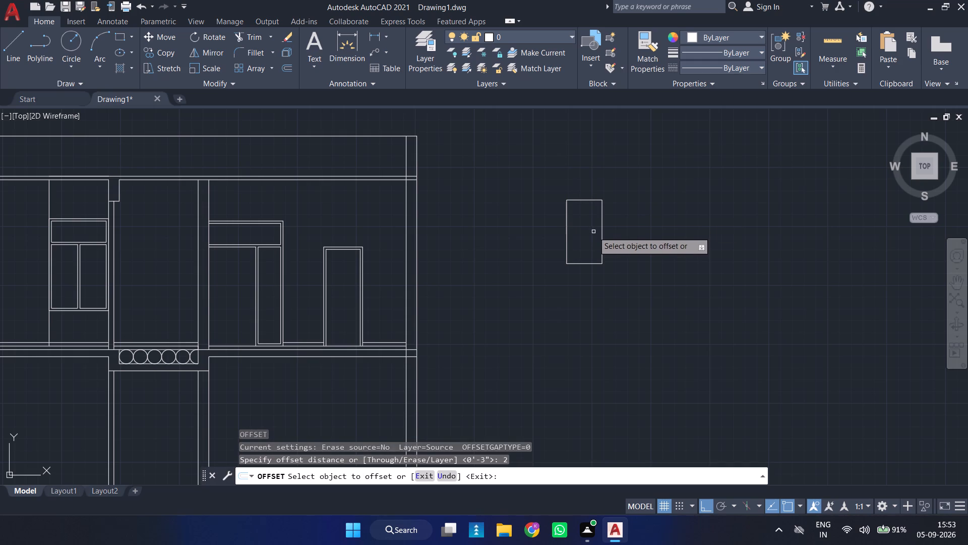
scroll(588, 238, "up", 2)
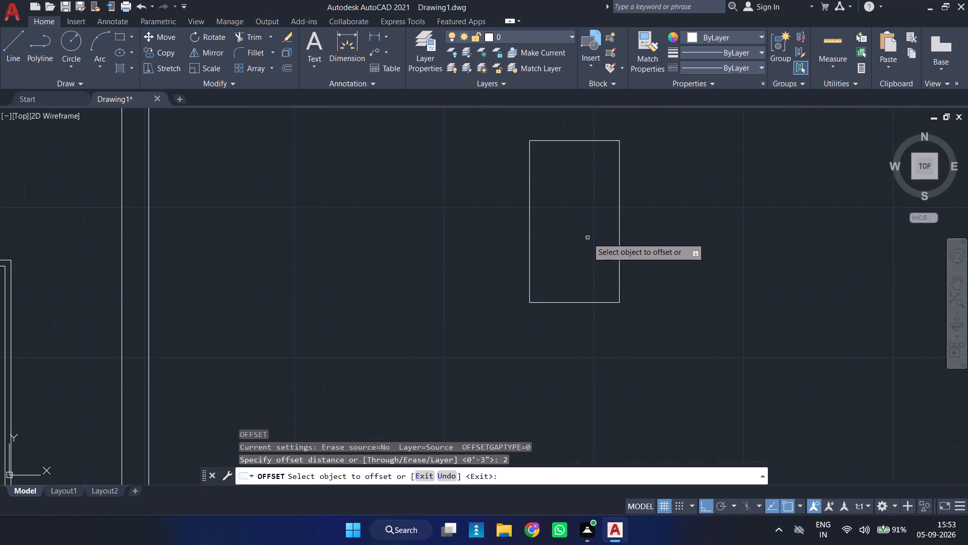
middle_click_drag(571, 211, 552, 244)
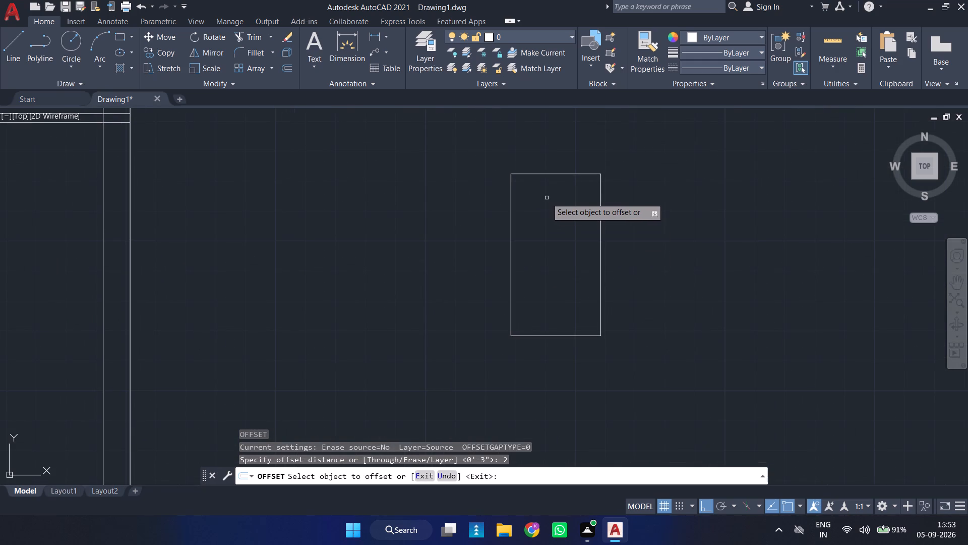
key("Escape")
Draw a horizontal dividing line across the new outline, from the joint of its two right-side segments to the left side.
key("l")
key("Return")
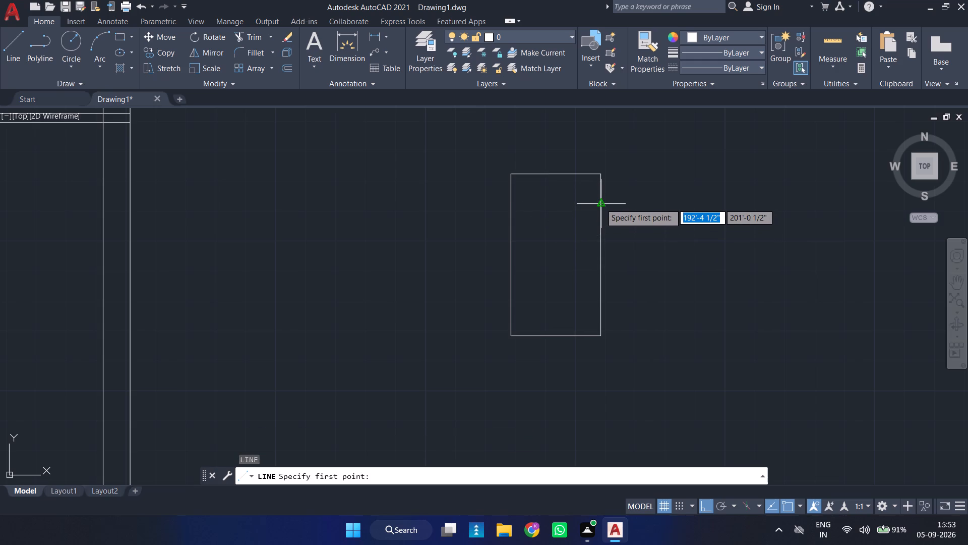
left_click(600, 234)
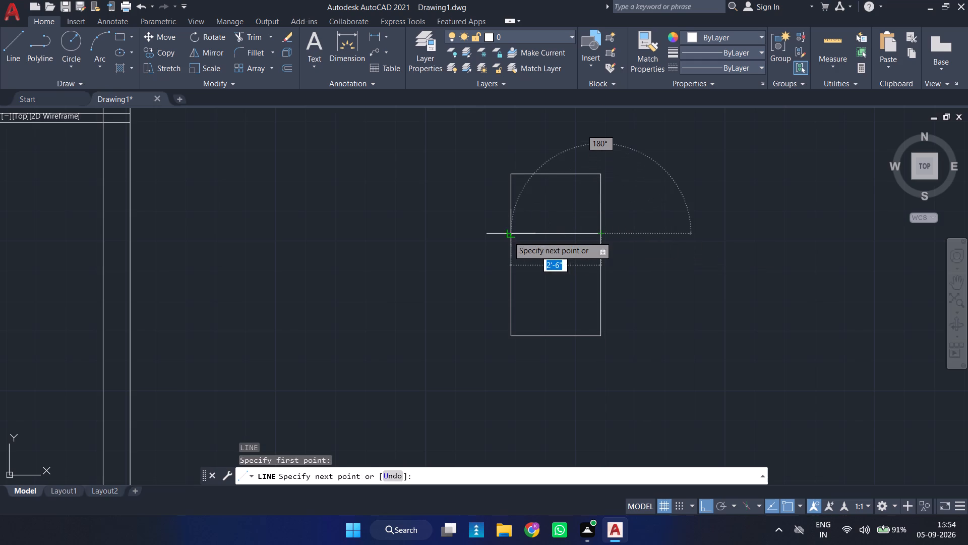
left_click(508, 236)
key("Return")
Offset the new outline's top edge and dividing line 2" downward, and its bottom edge 2" upward.
key("o")
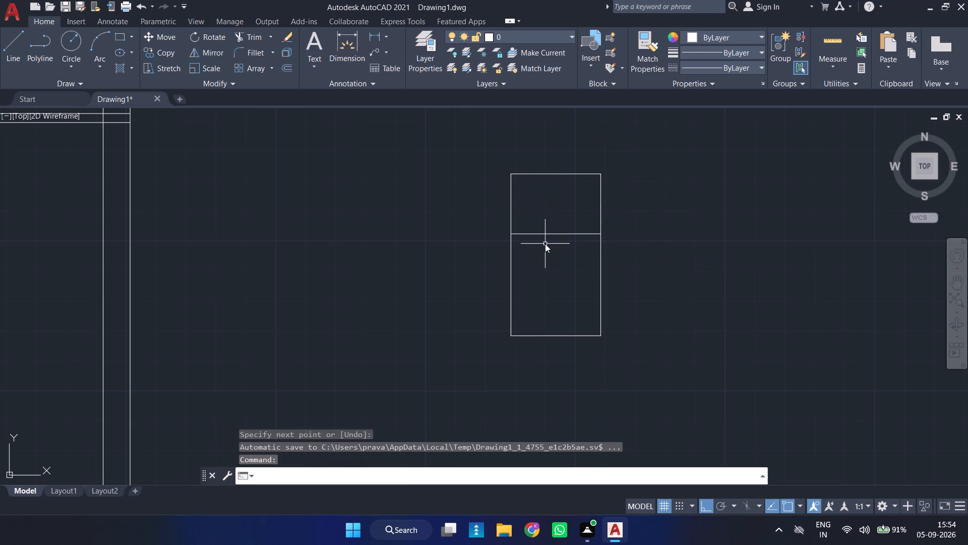
key("Return")
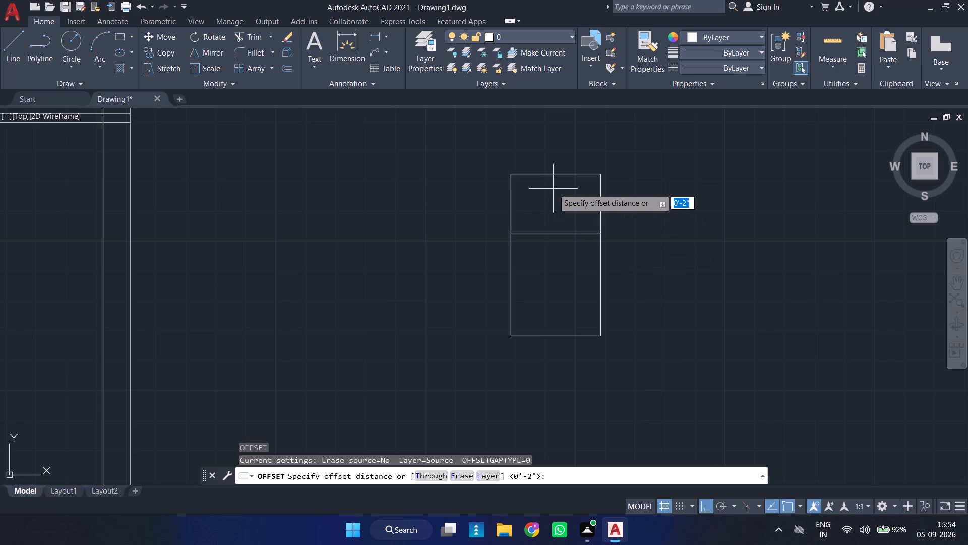
key("Return")
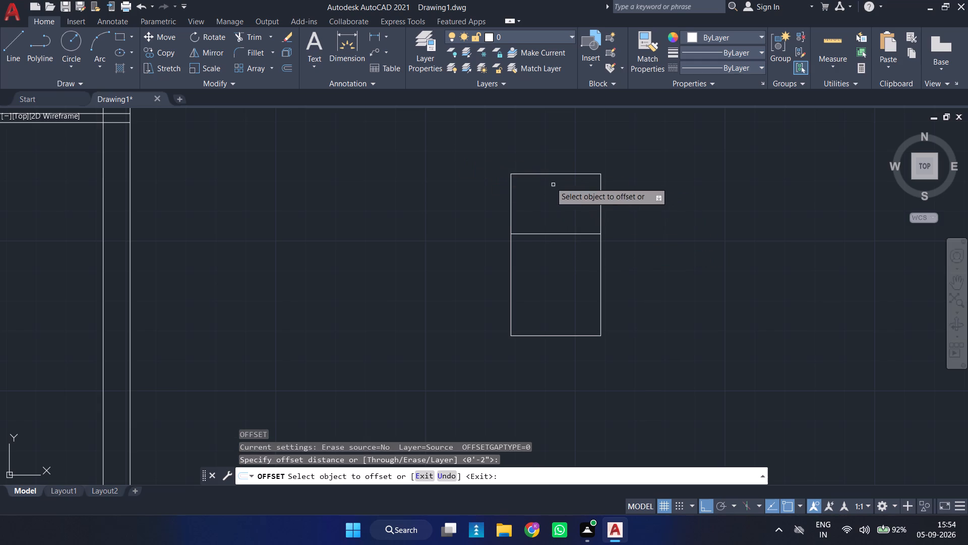
left_click(550, 176)
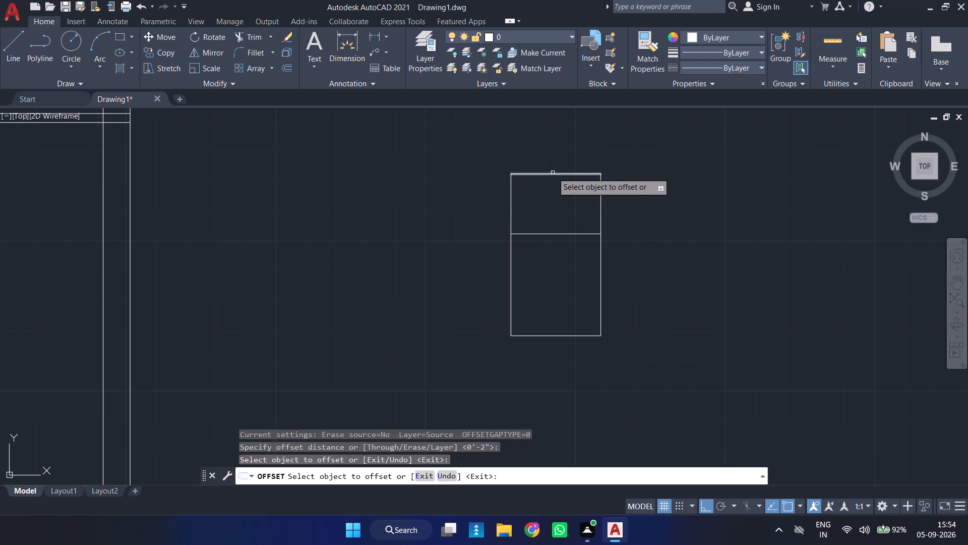
left_click(553, 173)
left_click(552, 202)
left_click(563, 235)
left_click(560, 266)
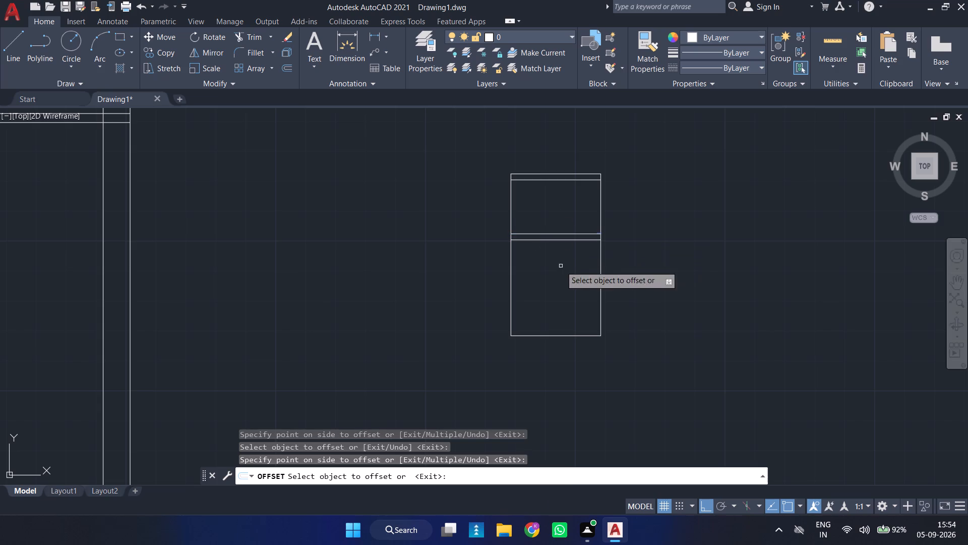
left_click(565, 336)
left_click(563, 309)
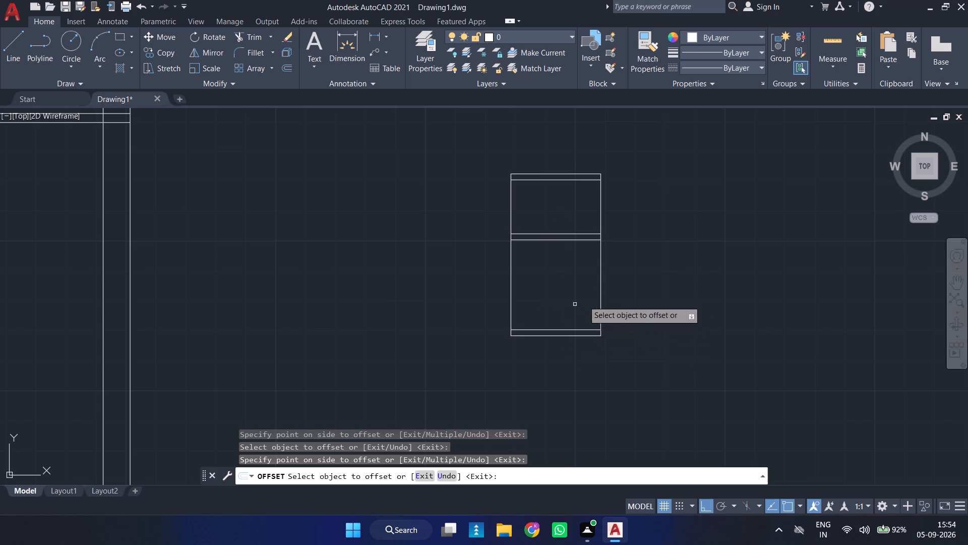
Offset both right-side segments and the left side of the new outline 2" inward.
left_click(600, 291)
left_click(589, 290)
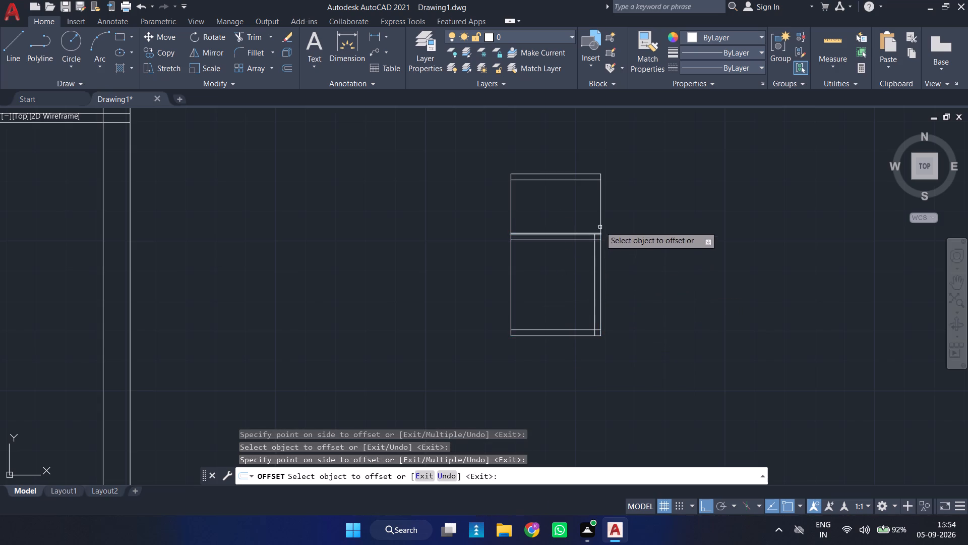
left_click(600, 225)
left_click(586, 223)
left_click(510, 219)
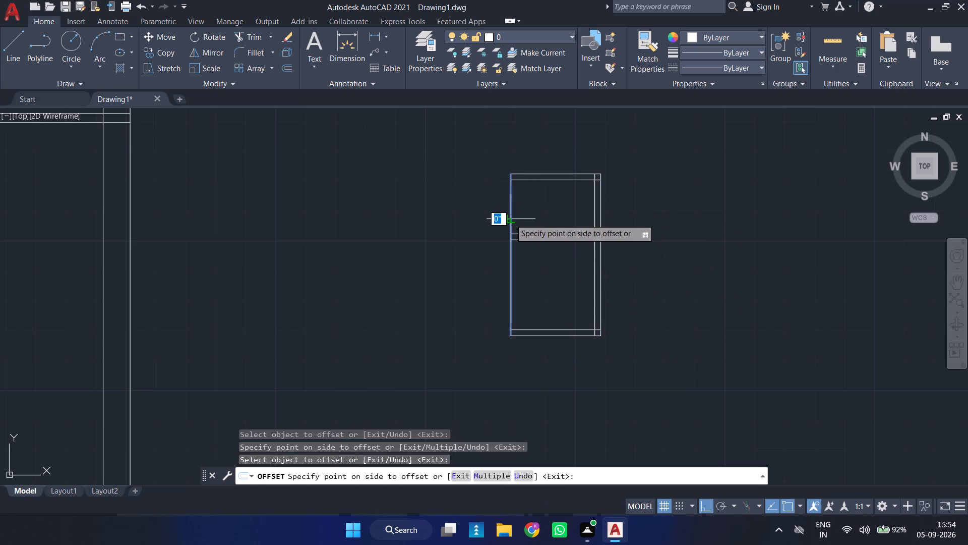
left_click(531, 219)
scroll(573, 234, "down", 2)
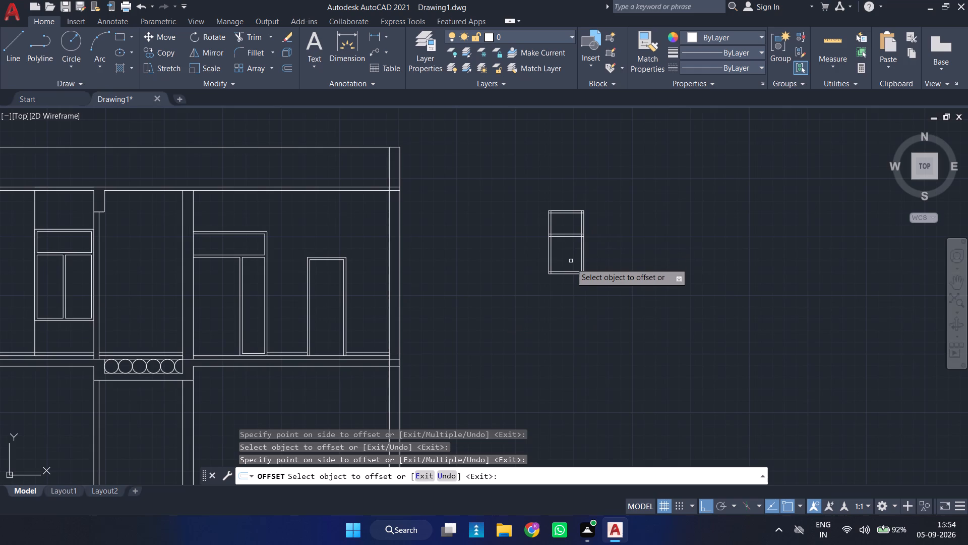
key("Escape")
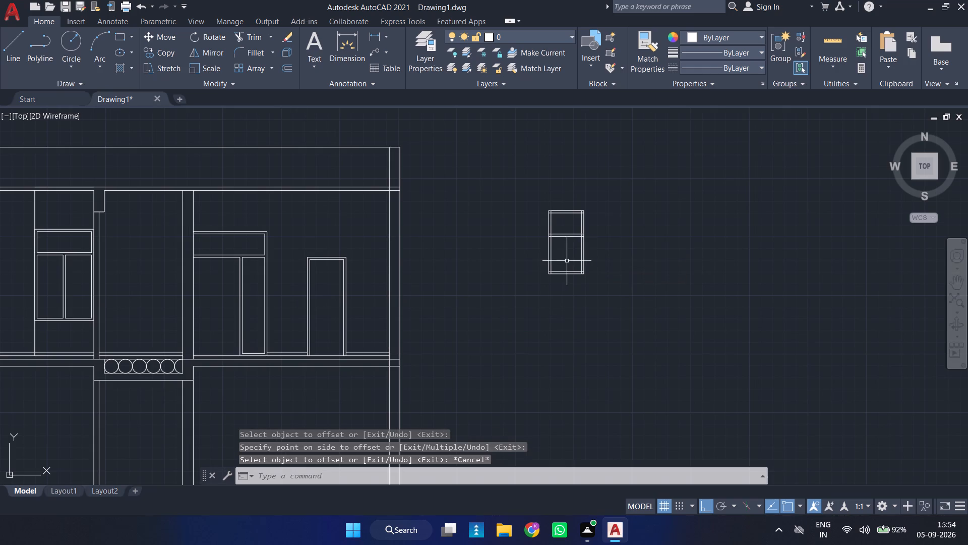
Trim the overlapping frame lines at the outline's two top corners and at both ends of the dividing rail.
scroll(567, 261, "up", 2)
middle_click_drag(571, 258, 510, 278)
scroll(523, 260, "up", 1)
scroll(524, 259, "down", 1)
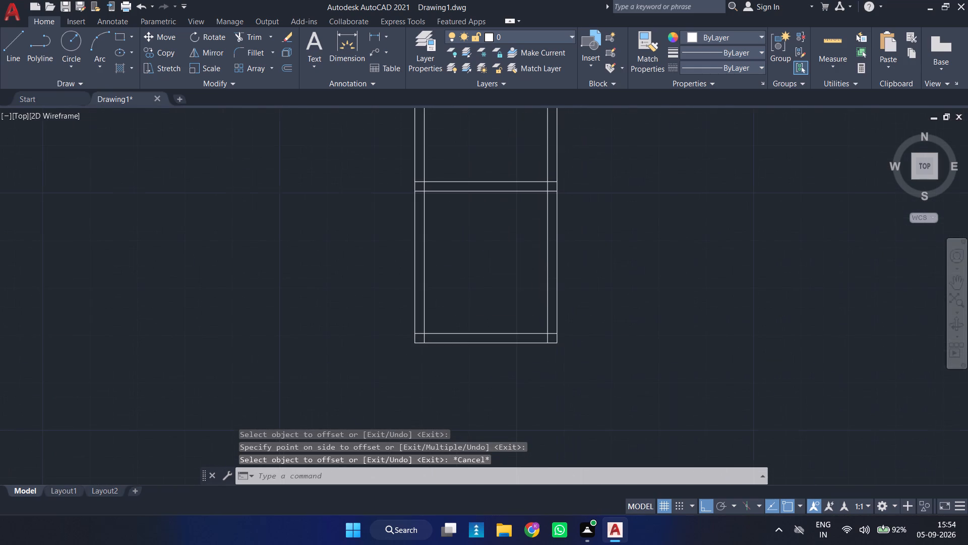
type("TR")
key("Return")
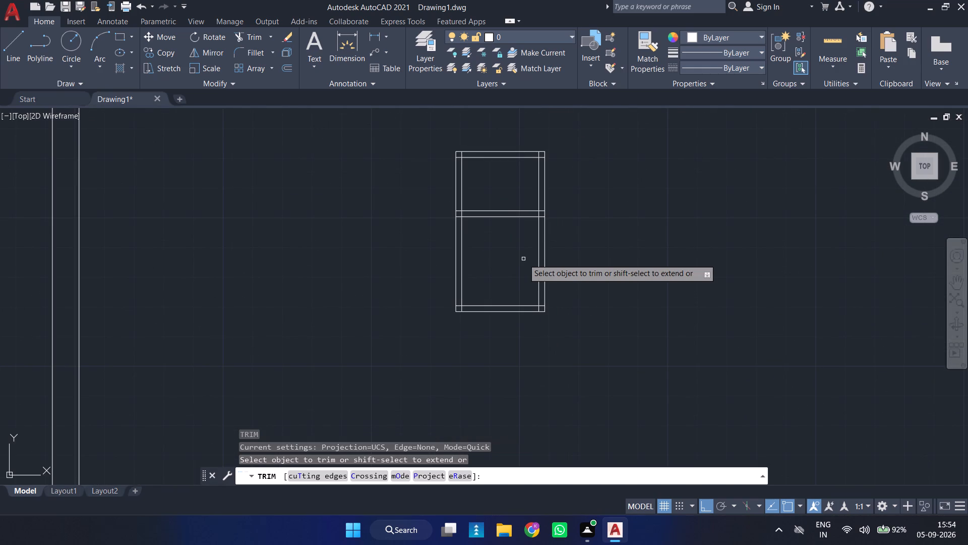
scroll(467, 157, "up", 2)
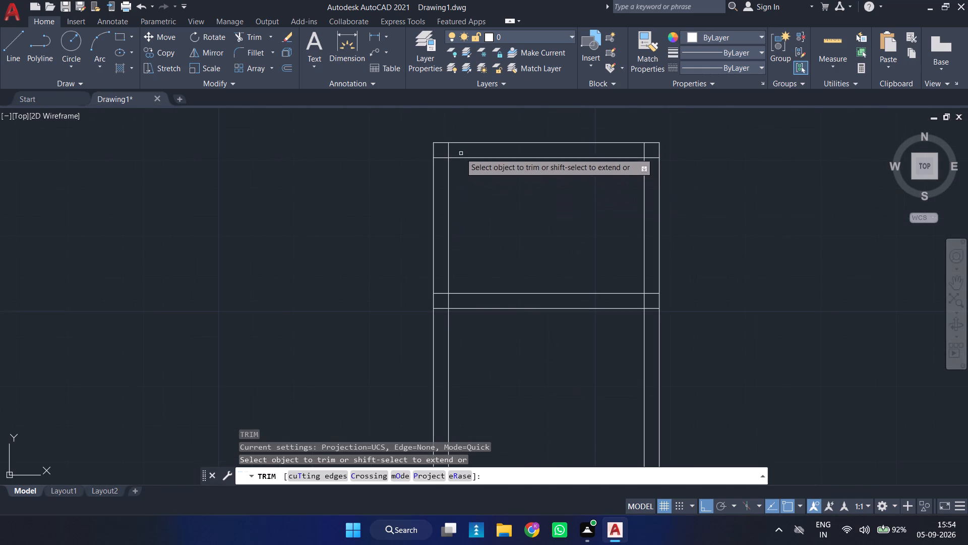
left_click_drag(460, 152, 439, 166)
left_click_drag(629, 149, 652, 280)
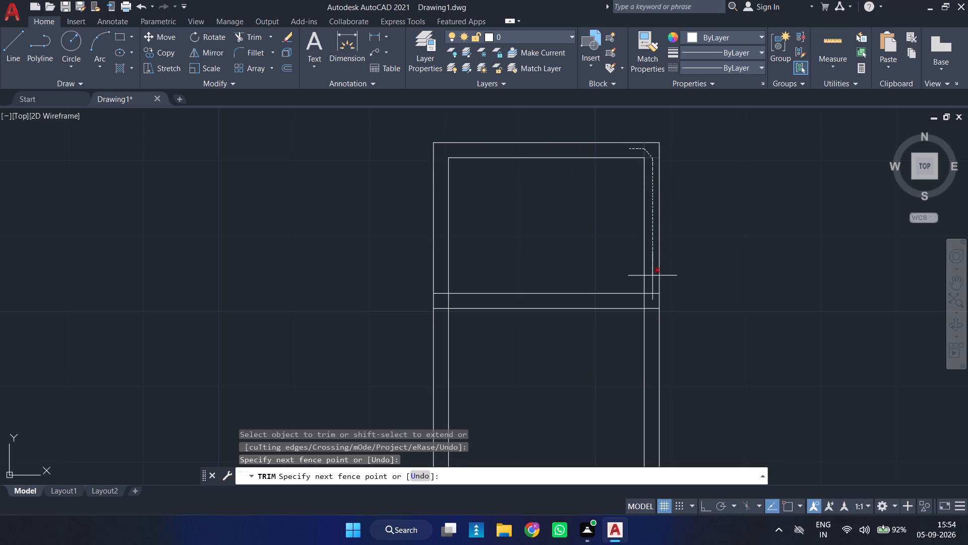
left_click_drag(652, 280, 652, 327)
left_click_drag(651, 301, 568, 306)
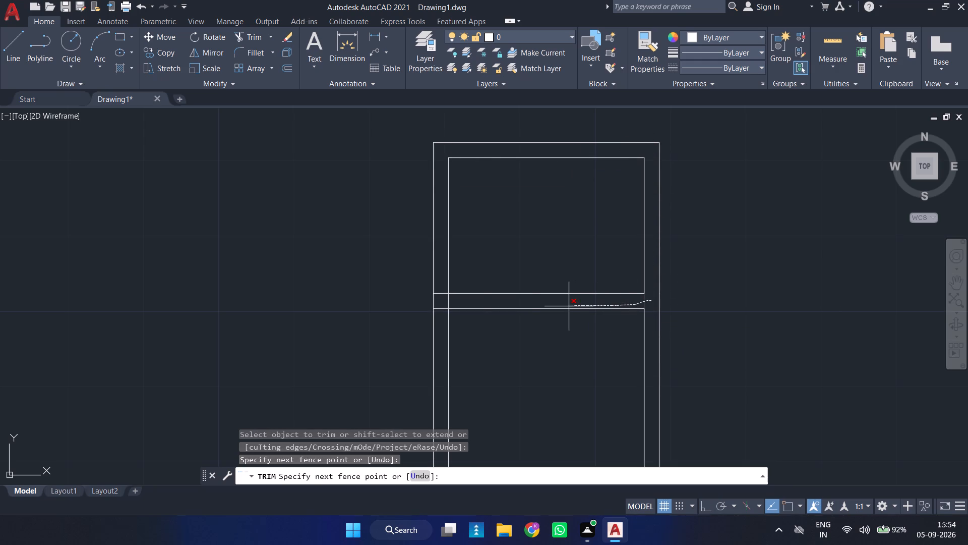
left_click_drag(568, 306, 437, 301)
left_click_drag(437, 301, 439, 290)
left_click_drag(437, 300, 440, 320)
scroll(444, 314, "down", 3)
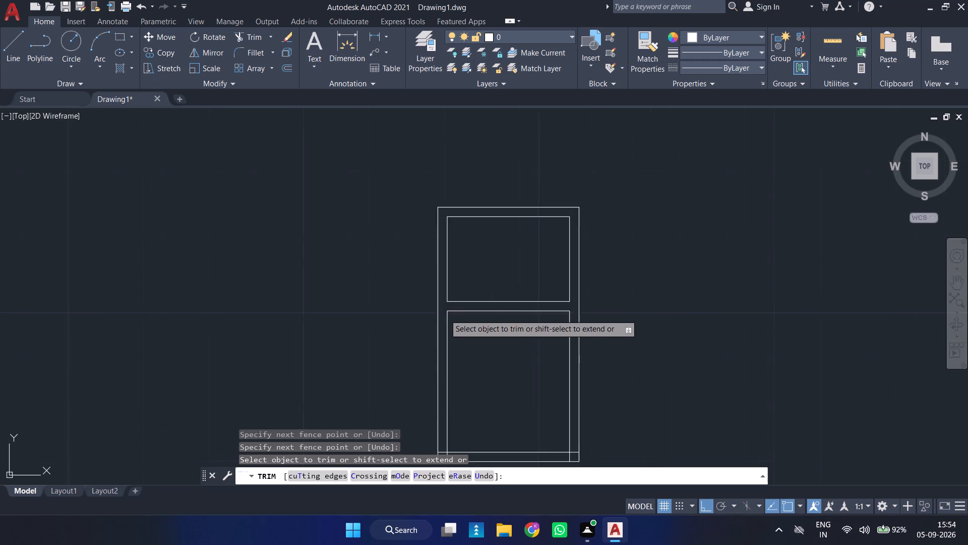
Trim the overlapping frame lines at the outline's two bottom corners.
middle_click_drag(503, 360, 492, 220)
scroll(430, 226, "up", 3)
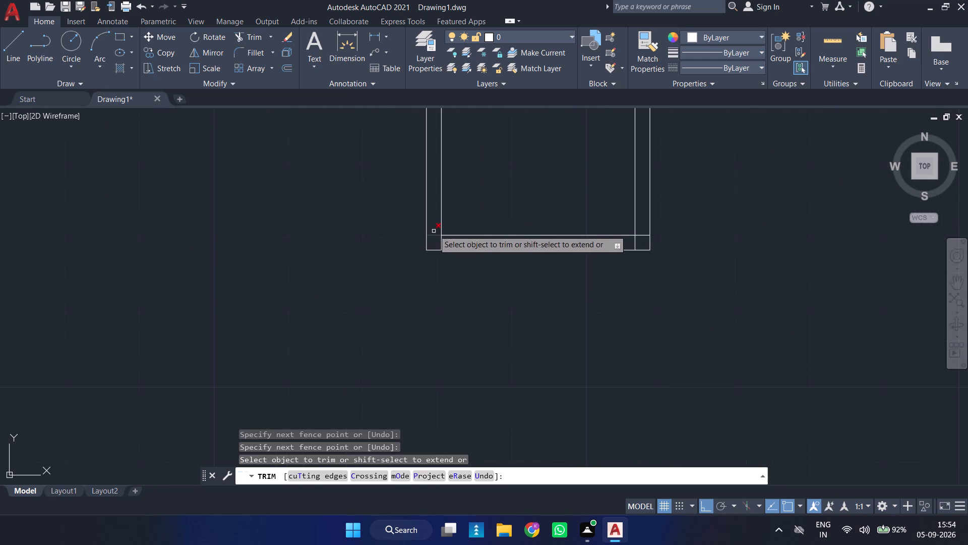
left_click_drag(433, 228, 451, 244)
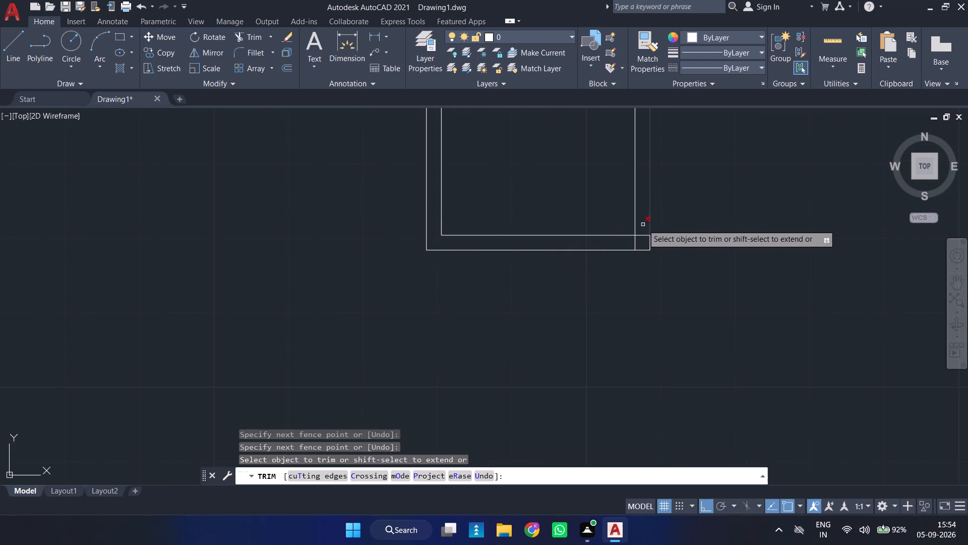
left_click_drag(643, 225, 626, 245)
scroll(634, 235, "down", 3)
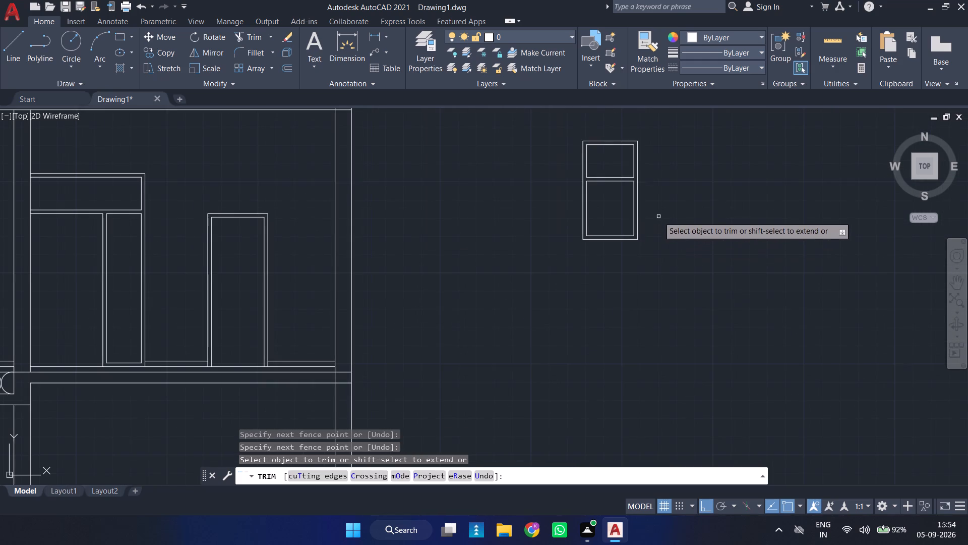
middle_click_drag(658, 220, 643, 275)
key("Escape")
scroll(184, 300, "down", 2)
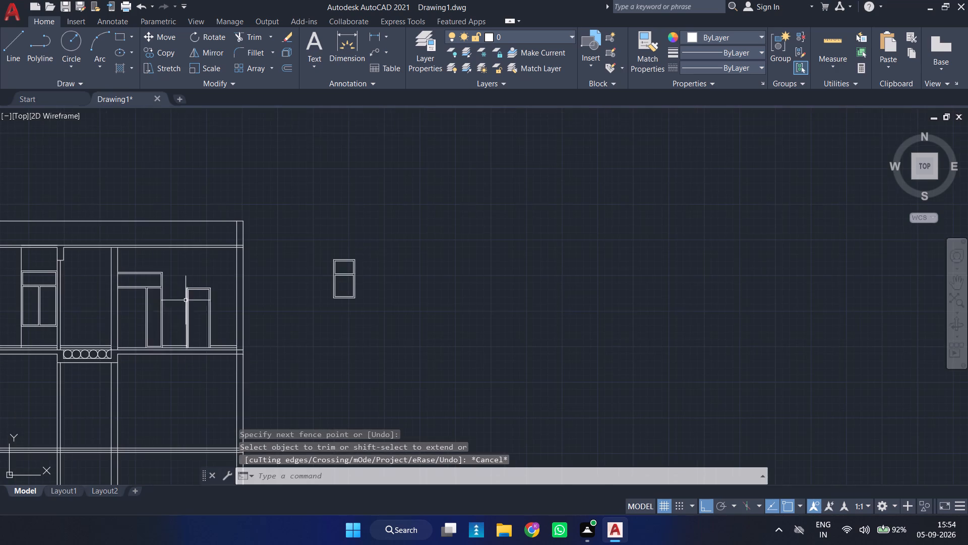
Offset the upper storey's floor line in the middle bay, above the row of circles, 4'6" upward as a sill guide.
middle_click_drag(89, 324, 477, 275)
scroll(470, 282, "up", 2)
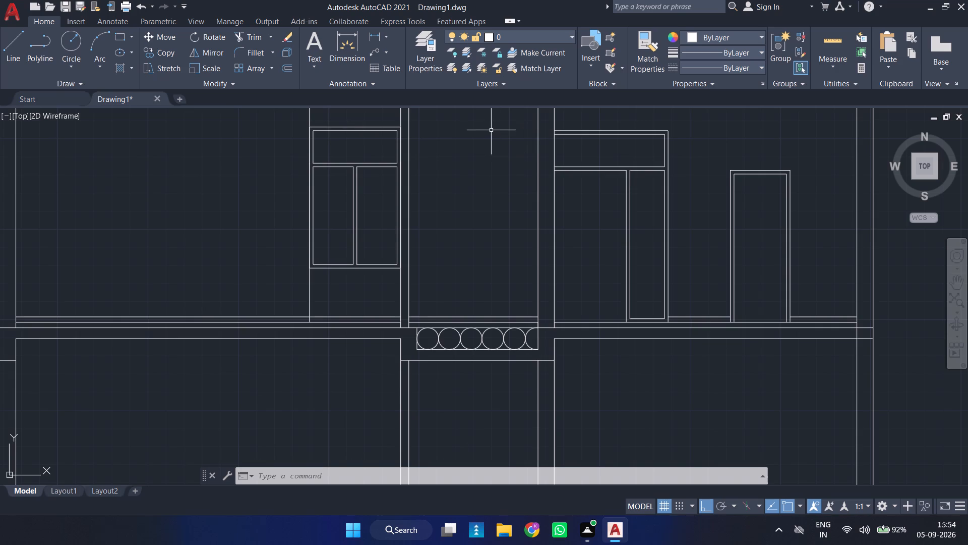
middle_click_drag(468, 216, 429, 295)
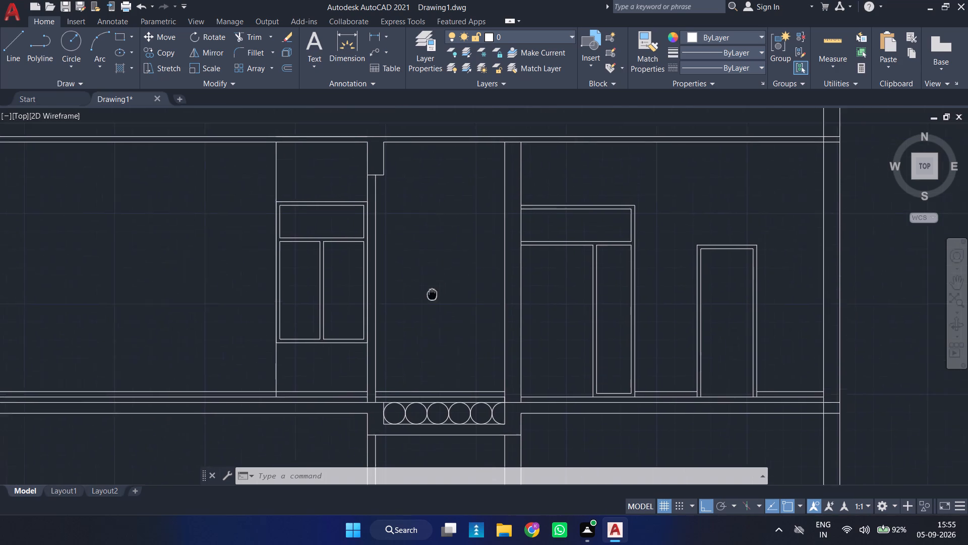
middle_click_drag(429, 295, 413, 296)
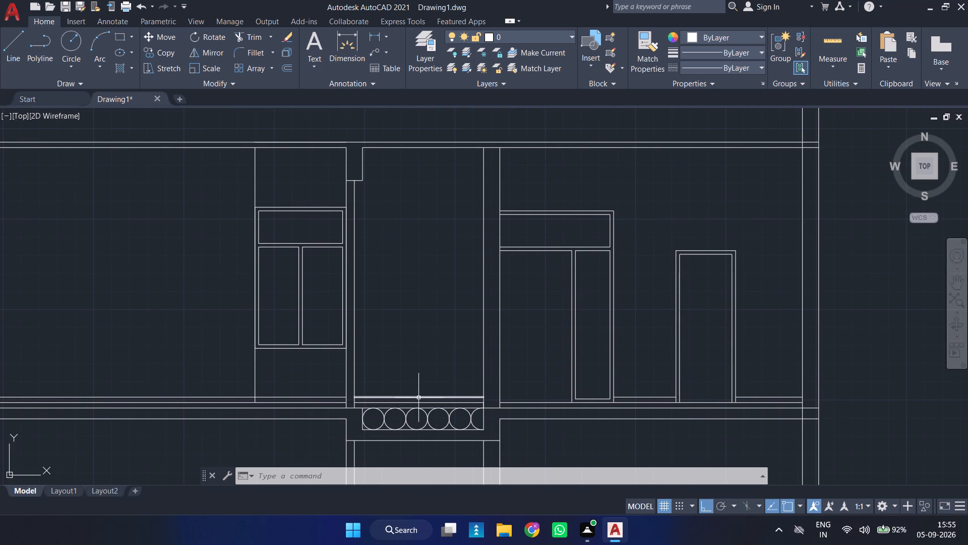
left_click(418, 397)
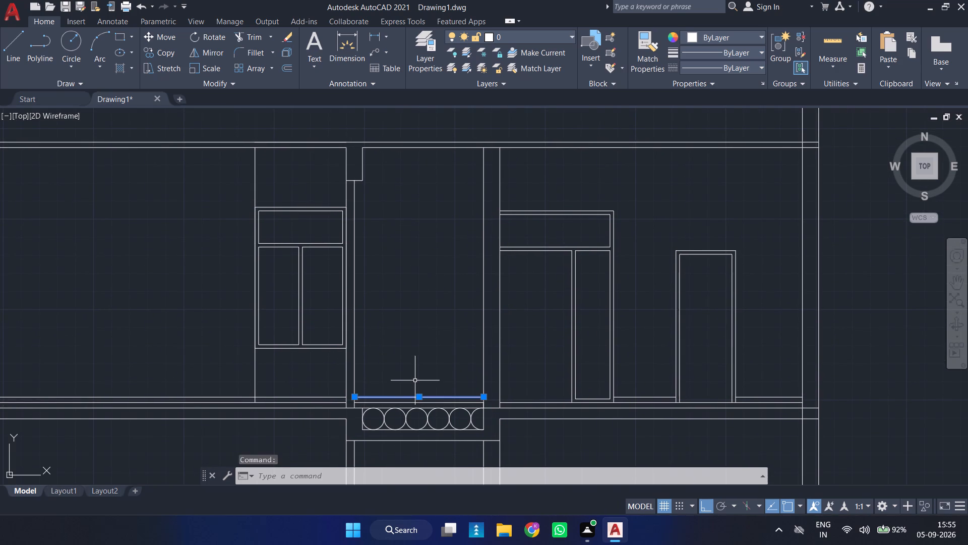
key("o")
key("Return")
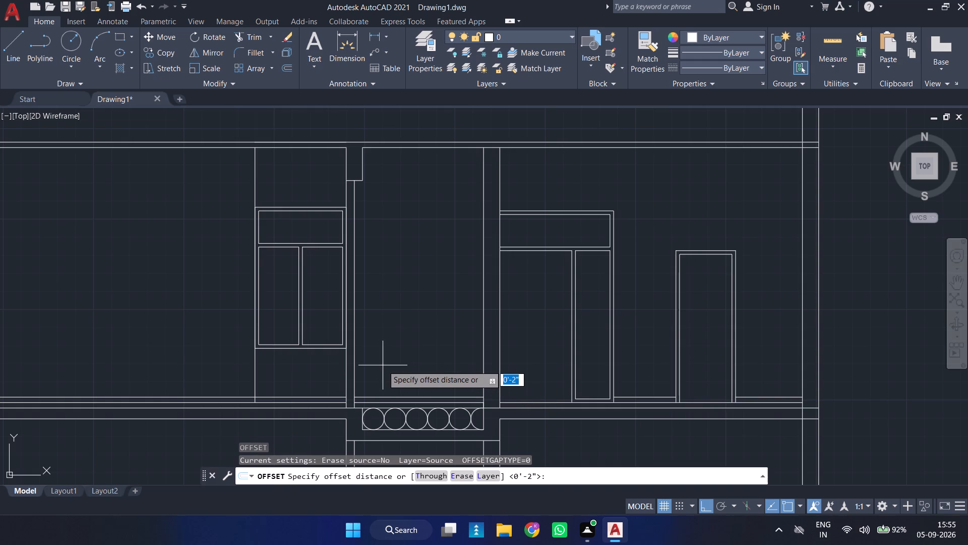
type("4'6")
key("Return")
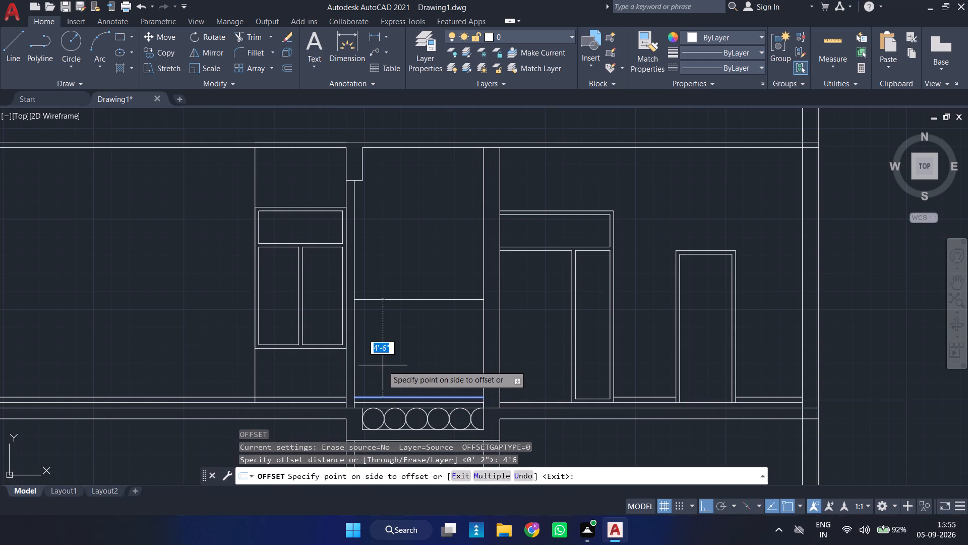
left_click(439, 317)
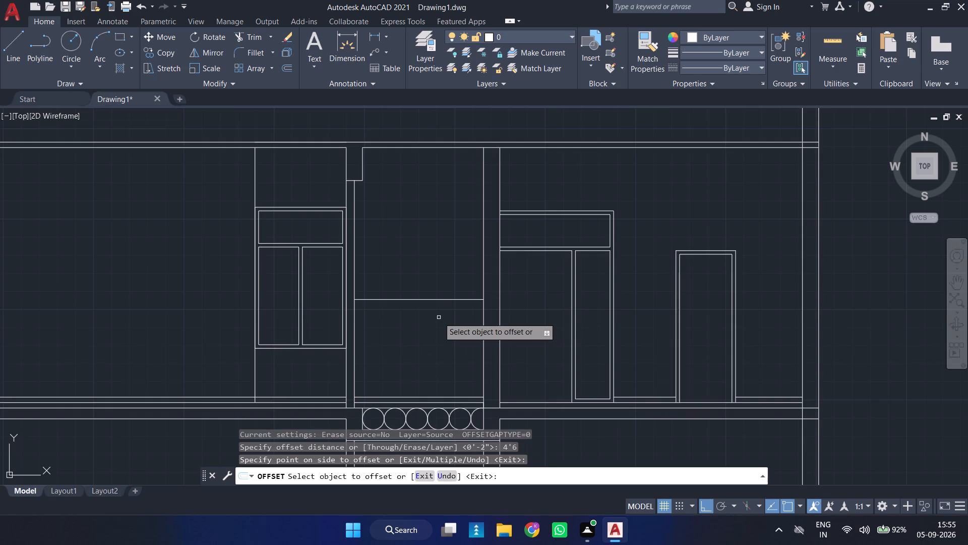
scroll(840, 227, "down", 2)
key("Escape")
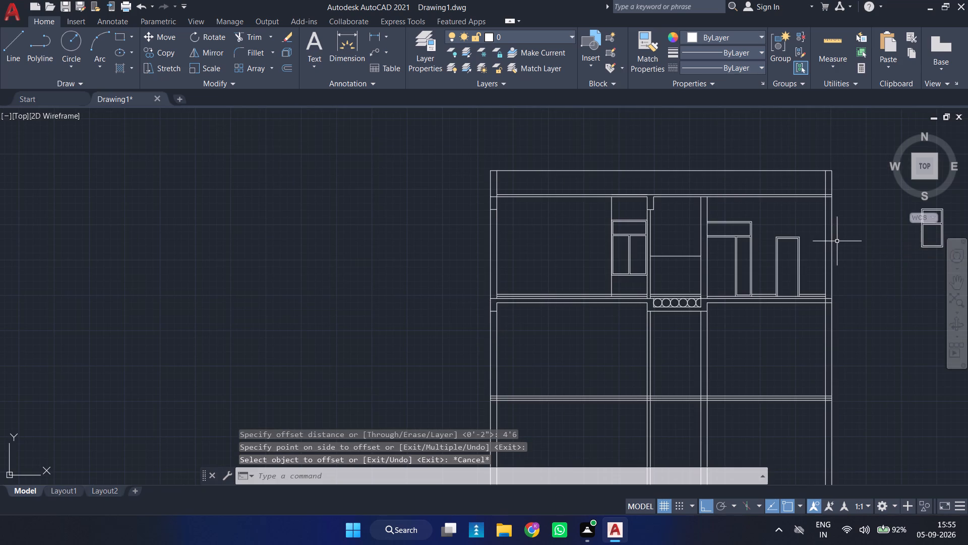
With Ortho off, move the whole framed window by its bottom-edge midpoint onto the sill guide line in the middle bay.
middle_click_drag(839, 243, 600, 253)
left_click(735, 192)
left_click(636, 276)
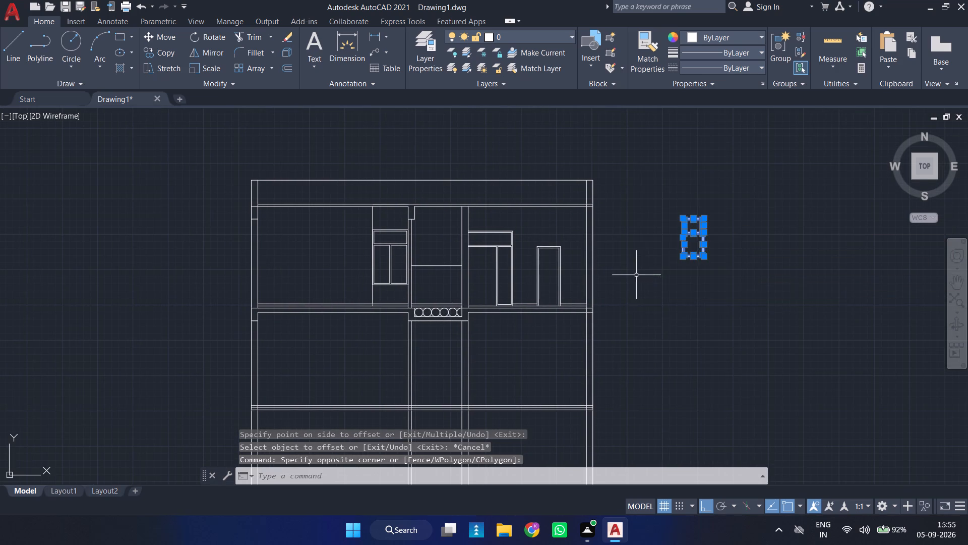
scroll(679, 256, "up", 3)
key("m")
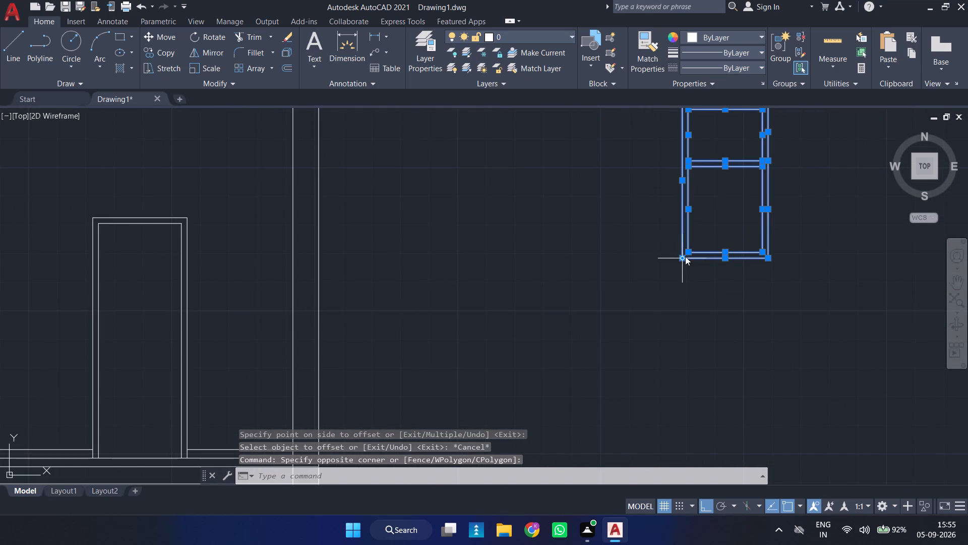
key("Return")
left_click(729, 258)
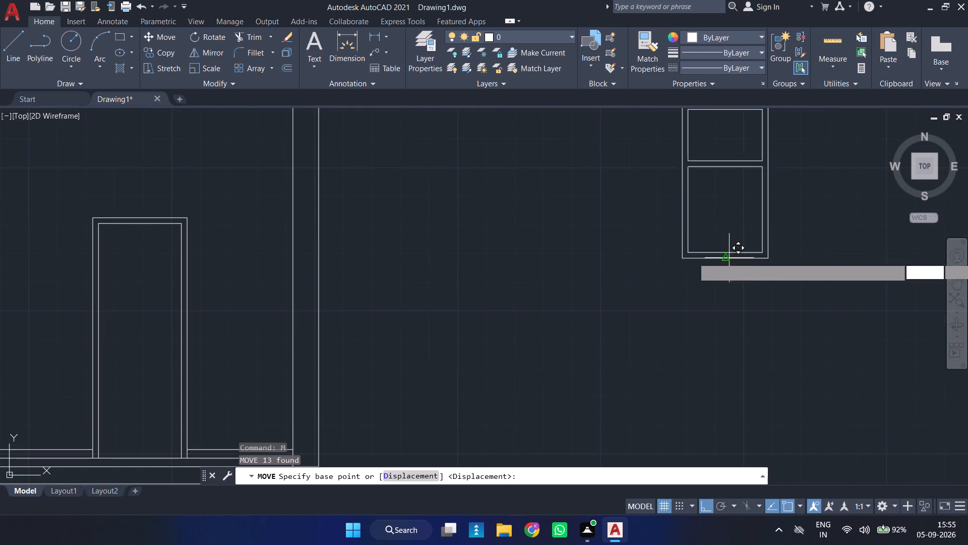
scroll(481, 298, "down", 3)
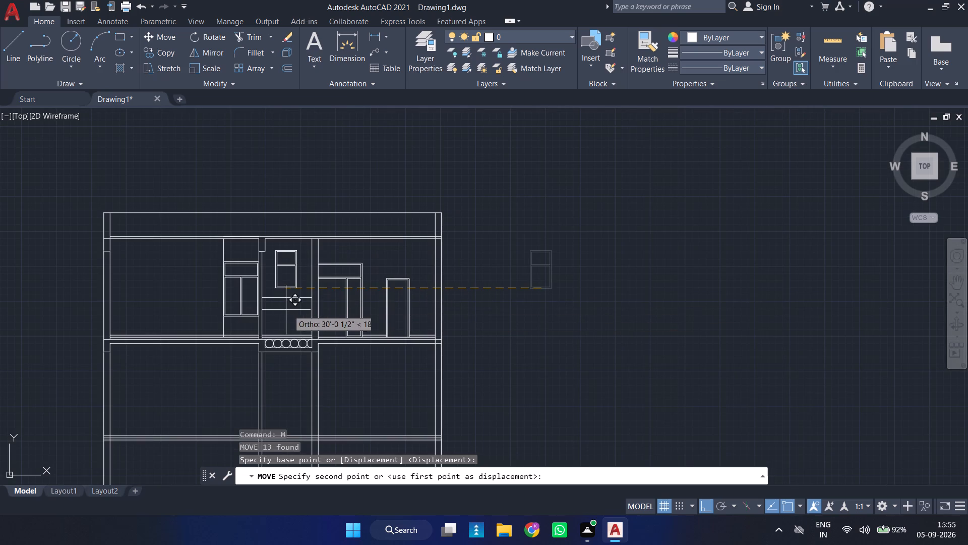
key("F8")
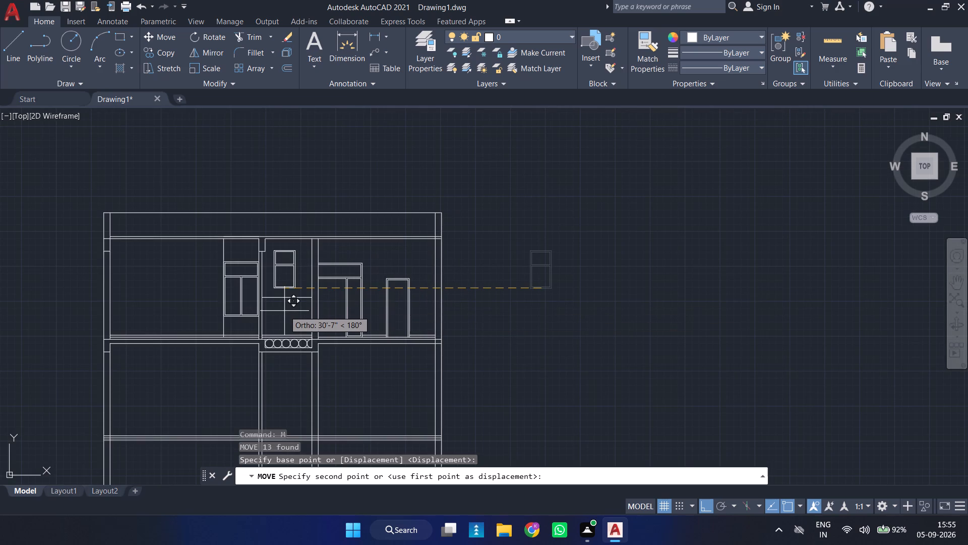
scroll(287, 298, "up", 2)
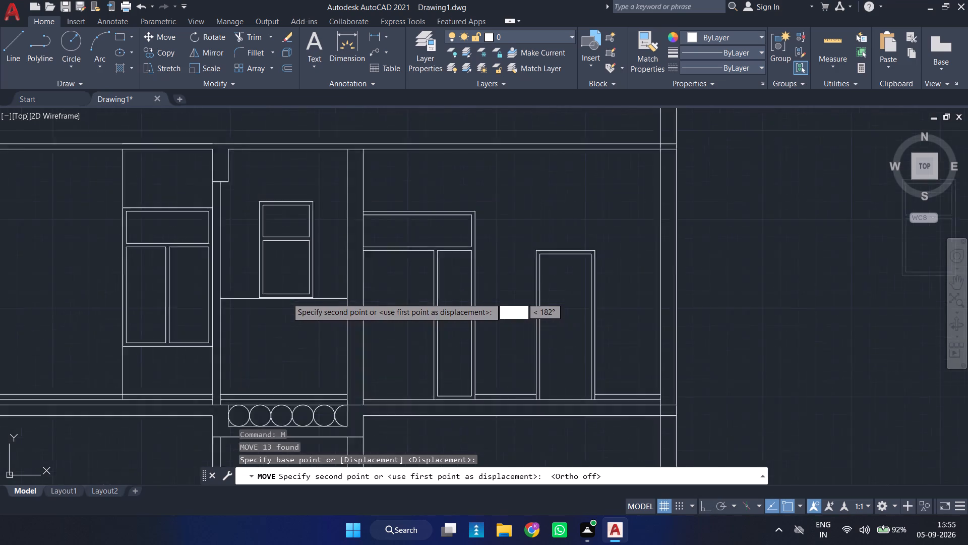
scroll(287, 298, "up", 2)
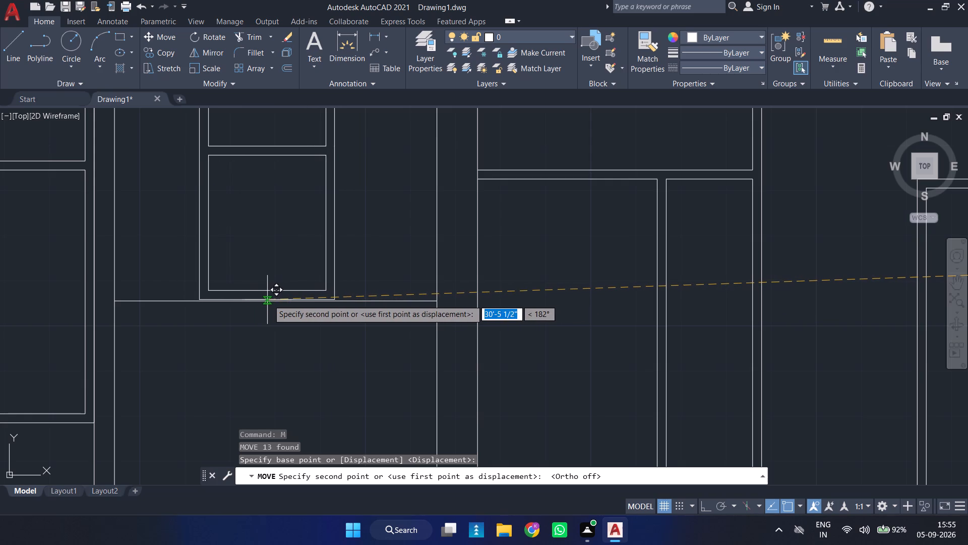
left_click(276, 300)
scroll(332, 288, "down", 2)
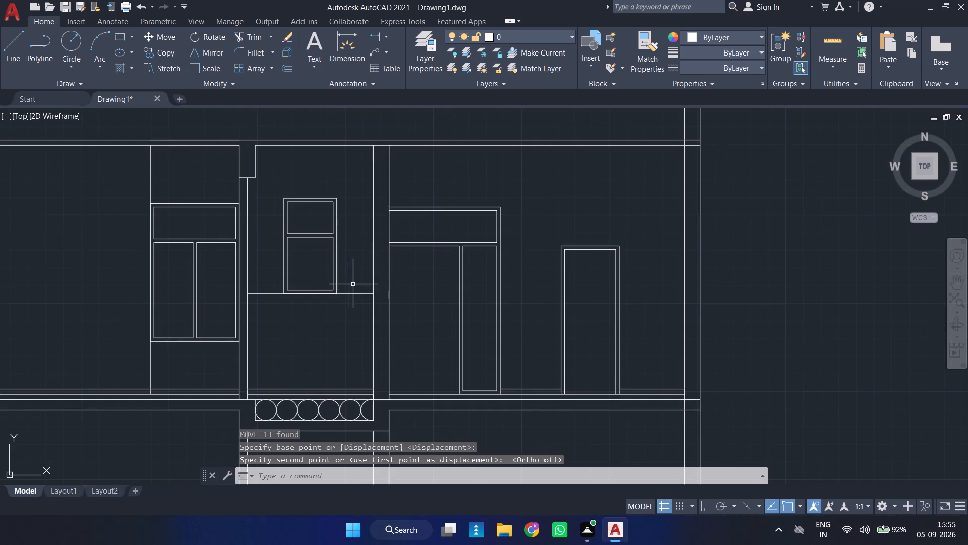
Erase the horizontal sill guide line beneath the window in the middle bay.
left_click(358, 283)
left_click(353, 305)
key("Delete")
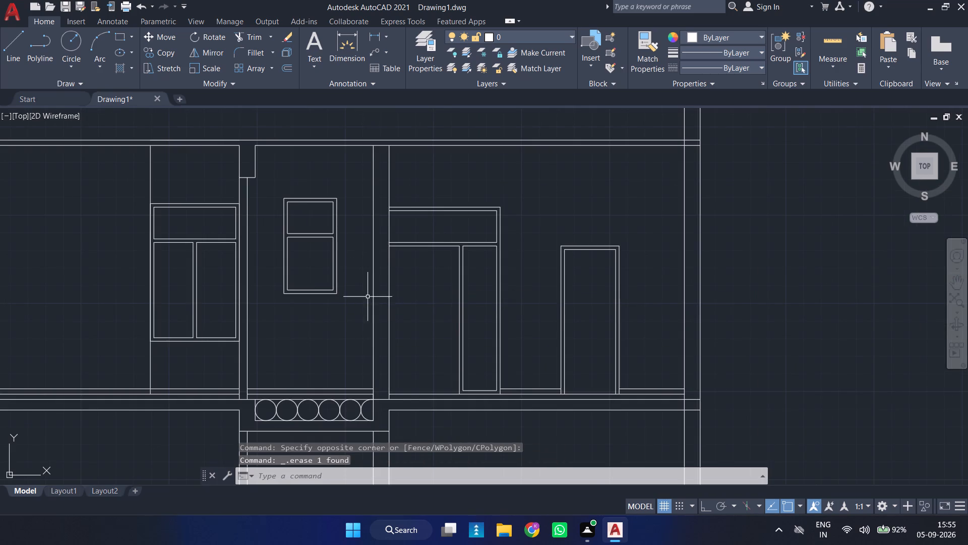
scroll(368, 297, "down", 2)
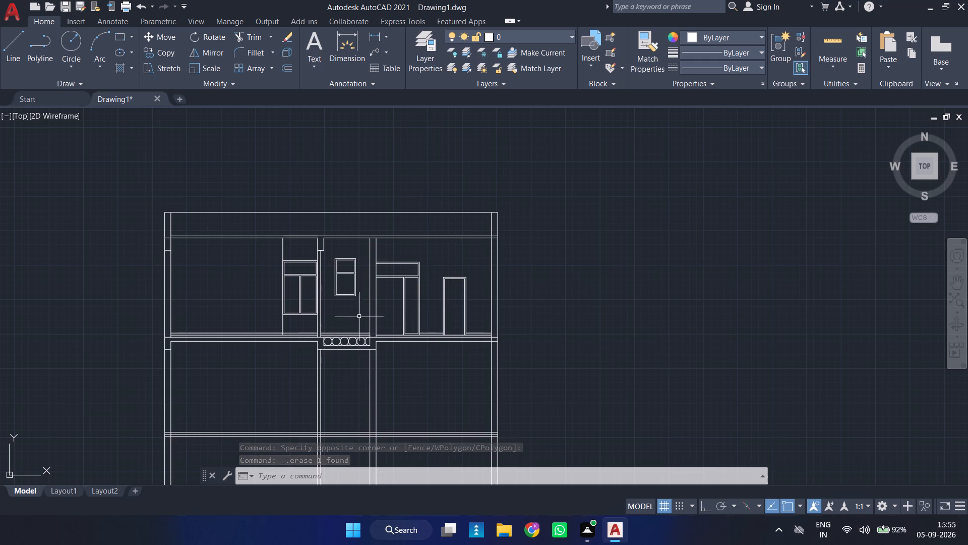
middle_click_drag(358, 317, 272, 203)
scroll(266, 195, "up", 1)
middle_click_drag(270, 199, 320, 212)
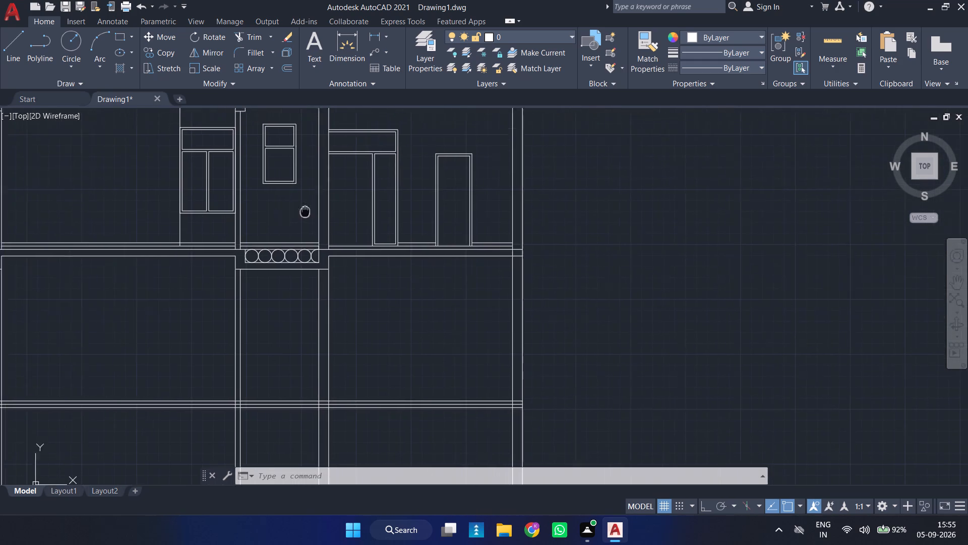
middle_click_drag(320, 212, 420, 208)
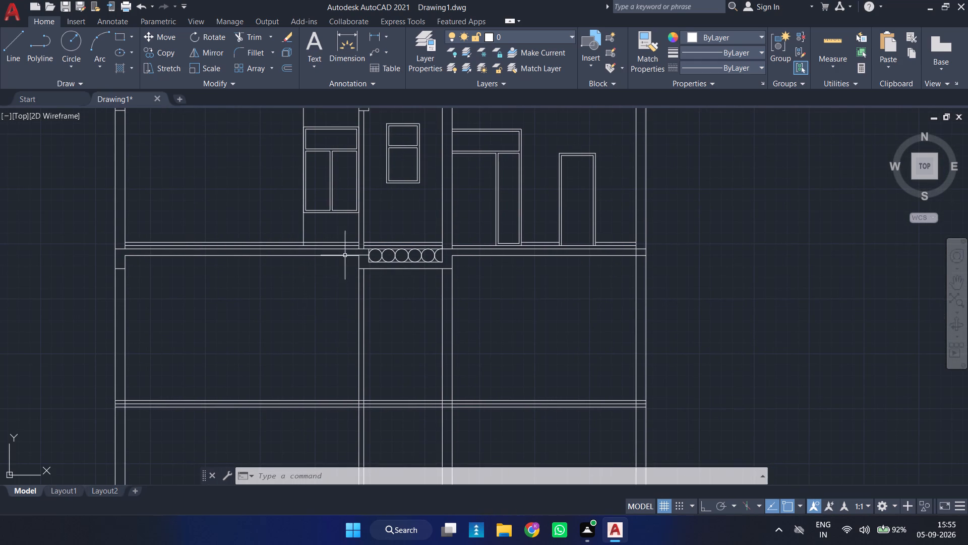
With Ortho on, copy the upper storey's door and window frames, edge line and right-bay floor strips straight down to the floor line below.
middle_click_drag(399, 209, 366, 296)
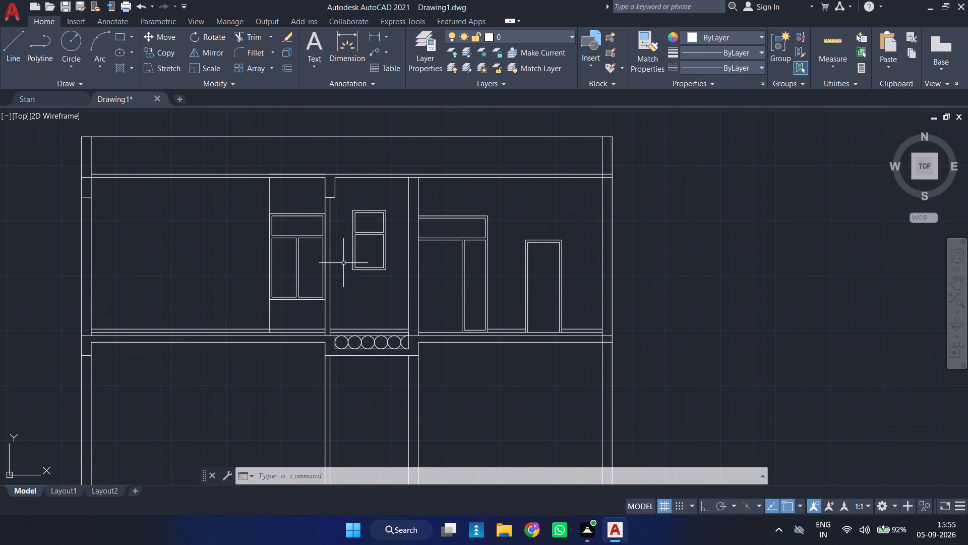
scroll(339, 257, "down", 1)
scroll(301, 229, "up", 2)
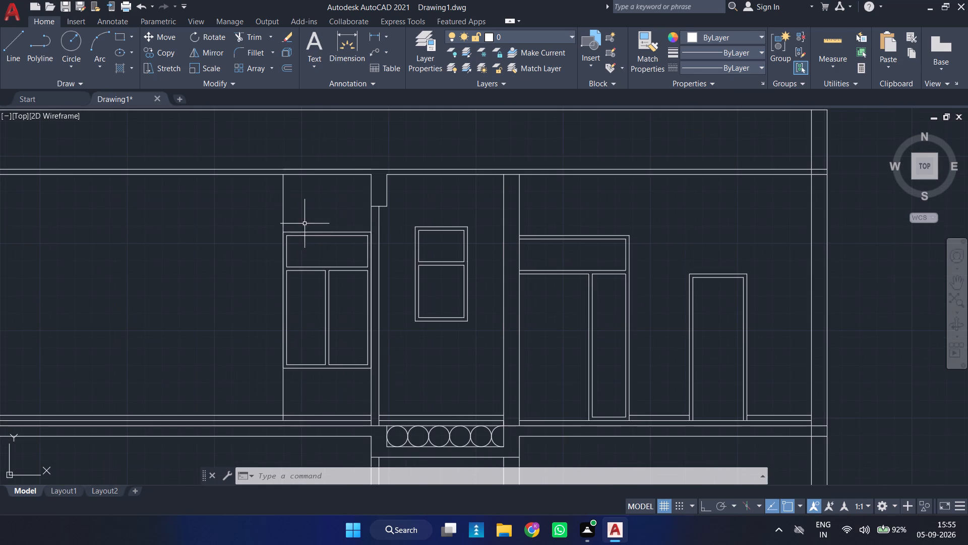
left_click(308, 212)
left_click(255, 213)
left_click(253, 214)
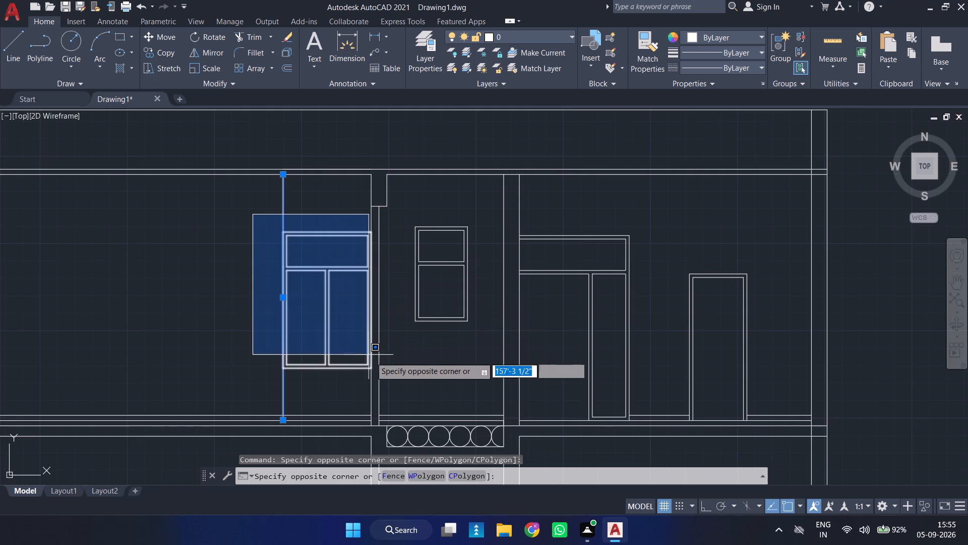
left_click(395, 384)
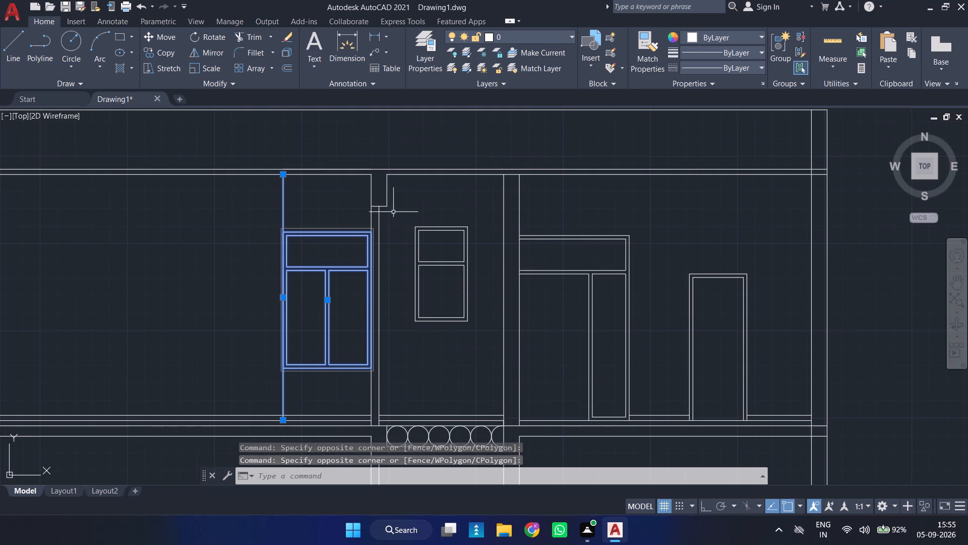
left_click(393, 212)
left_click(493, 361)
middle_click_drag(562, 321, 445, 282)
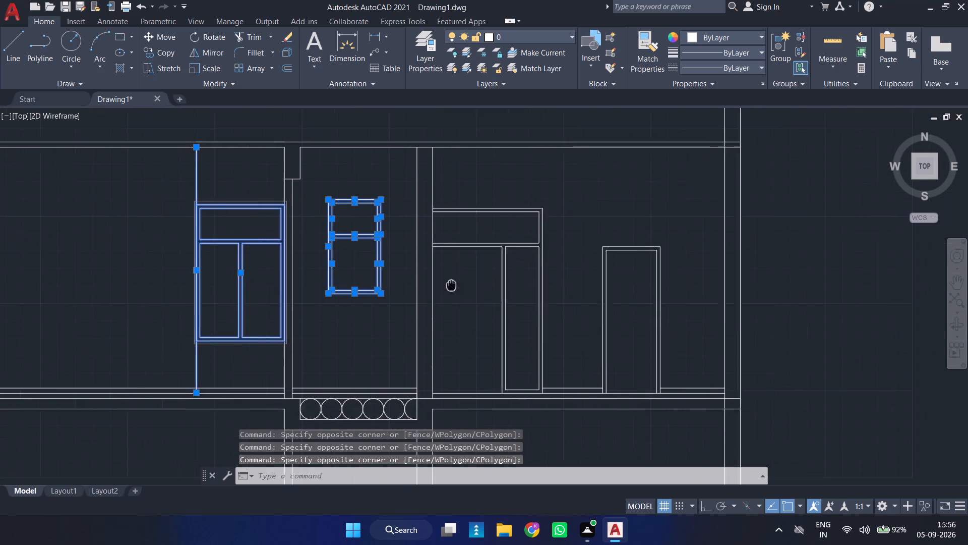
middle_click_drag(445, 282, 424, 272)
left_click(372, 171)
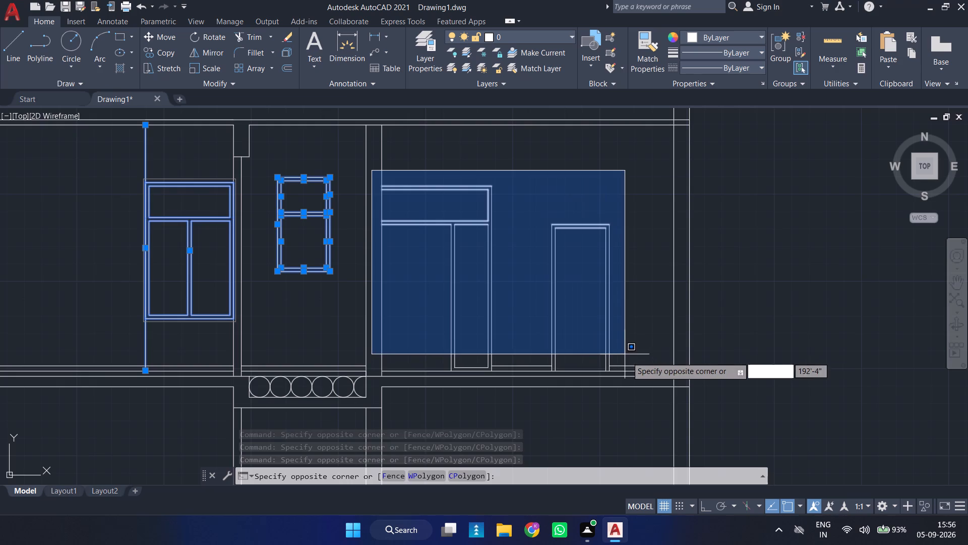
left_click(662, 378)
scroll(534, 383, "up", 1)
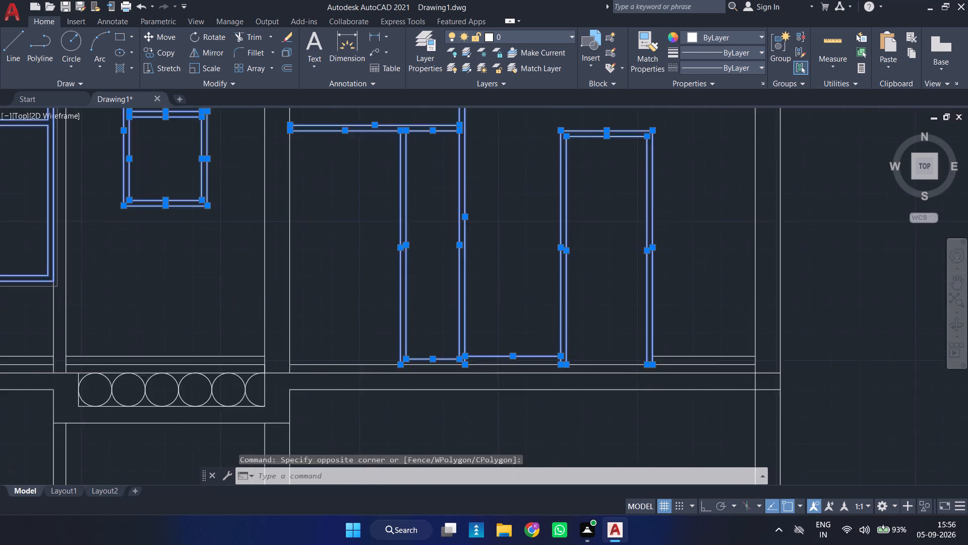
scroll(534, 383, "up", 1)
left_click(744, 341)
scroll(753, 340, "down", 3)
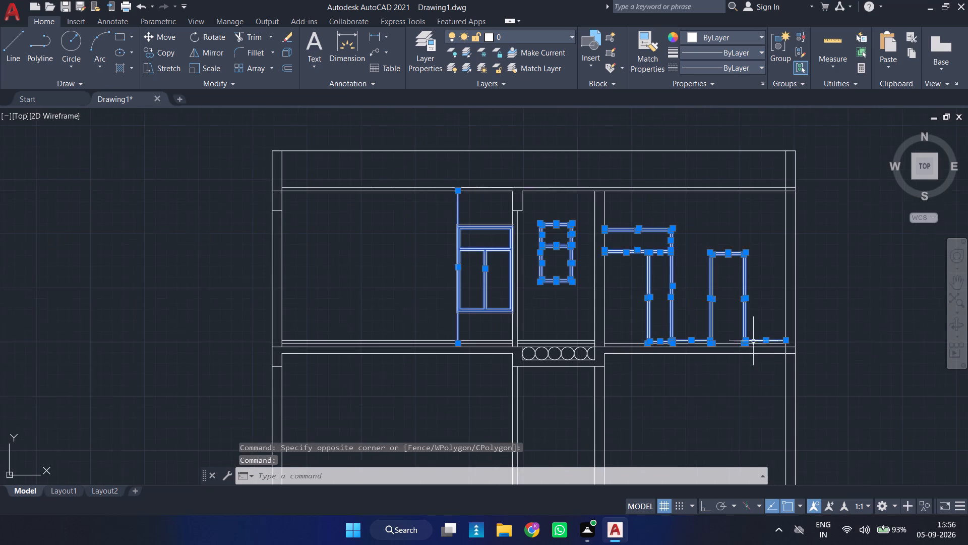
middle_click_drag(687, 396, 639, 284)
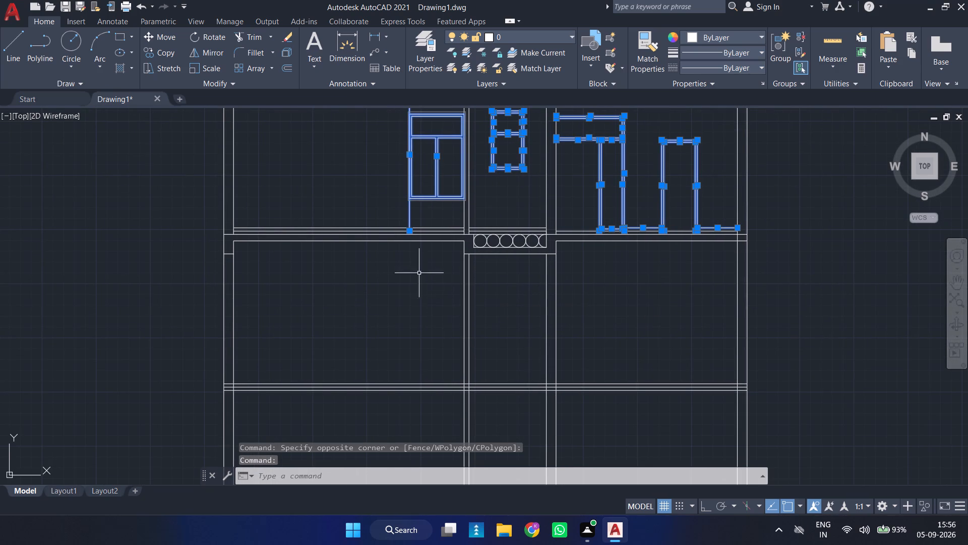
scroll(421, 266, "up", 1)
type("CO")
key("Return")
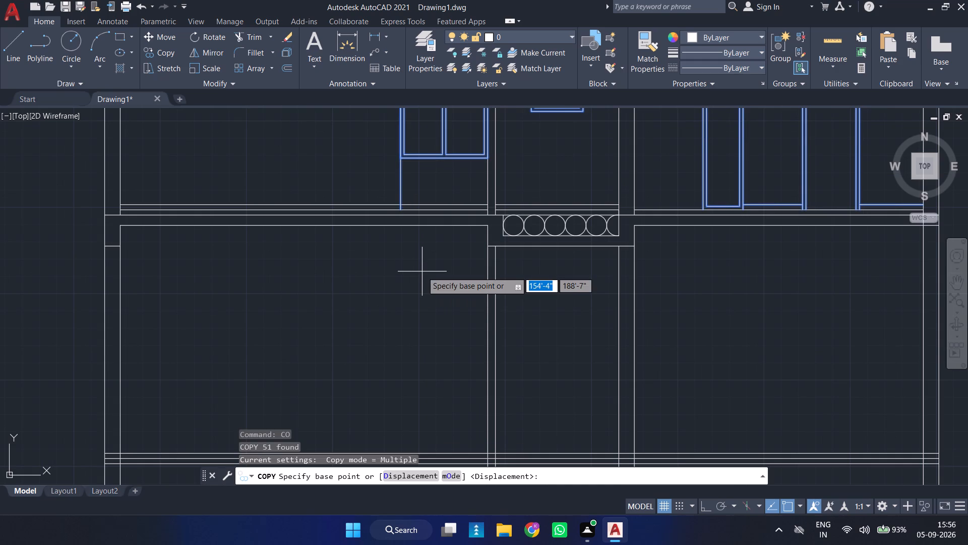
key("F8")
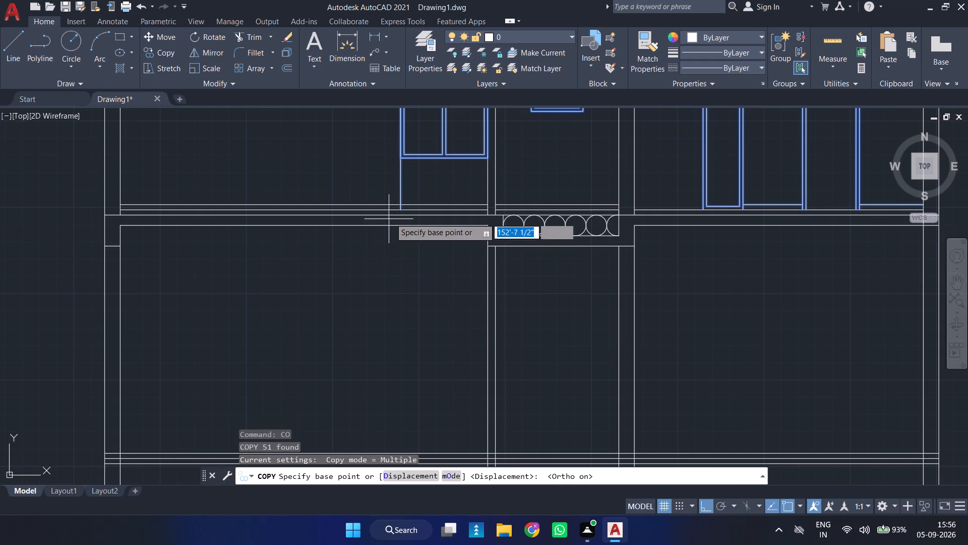
left_click_drag(398, 212, 398, 206)
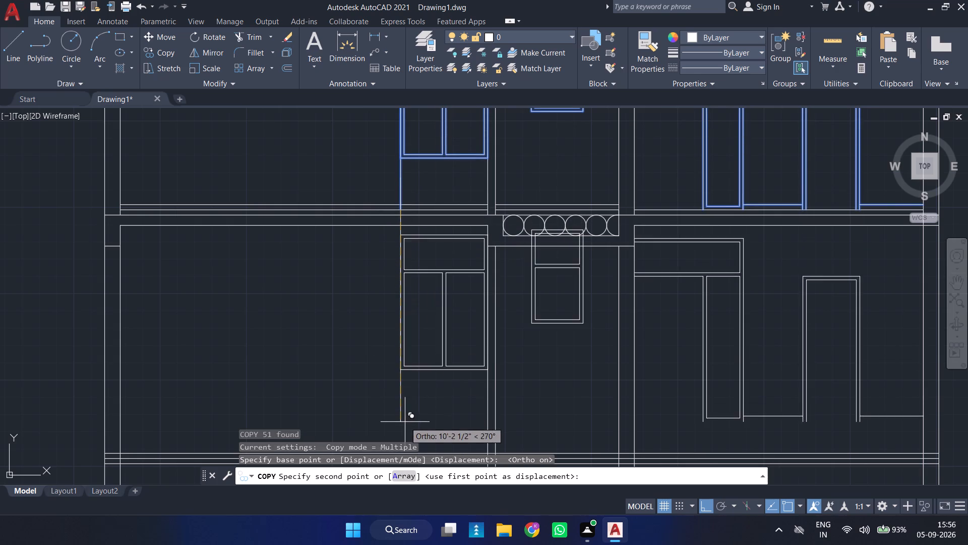
middle_click_drag(405, 422, 391, 306)
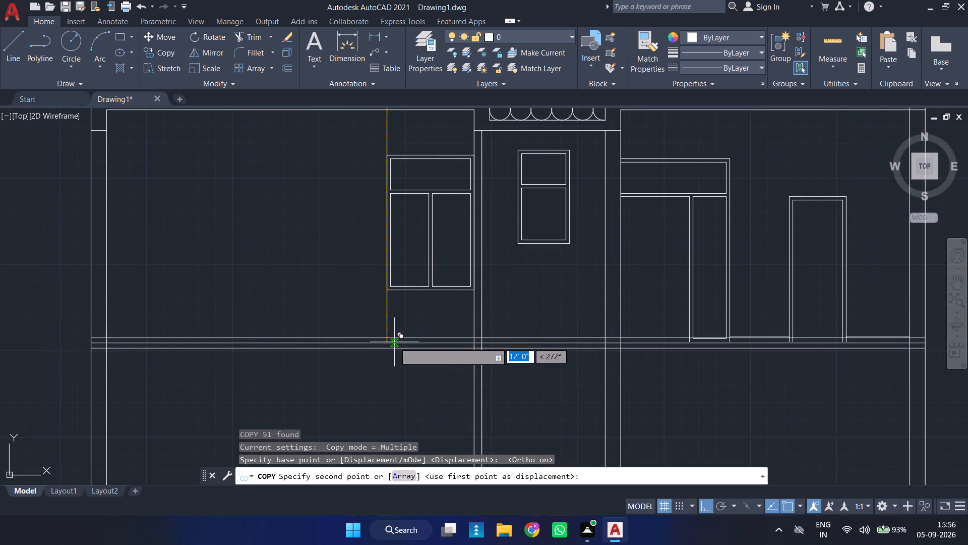
left_click(389, 342)
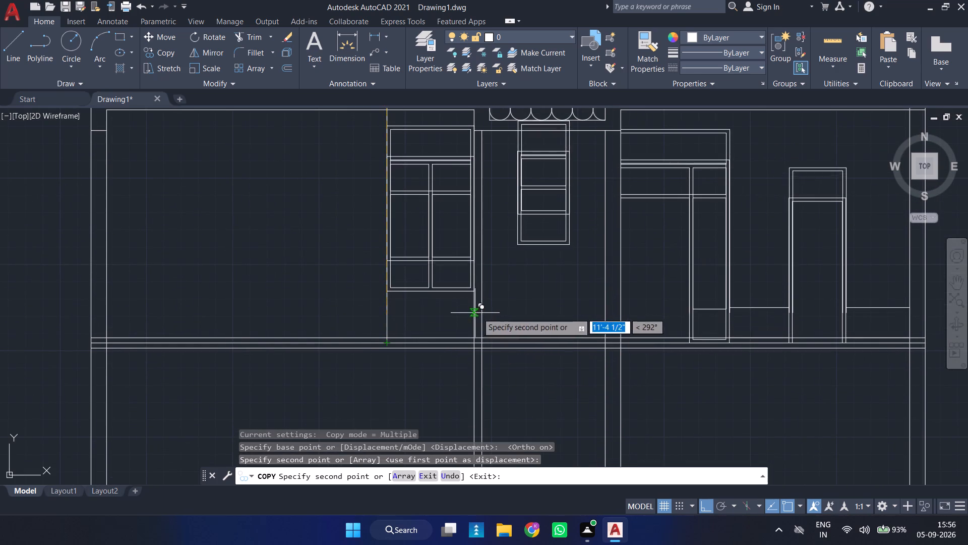
key("Escape")
Erase the full-width top line of the floor slab beneath the copied doors and windows.
scroll(565, 315, "down", 1)
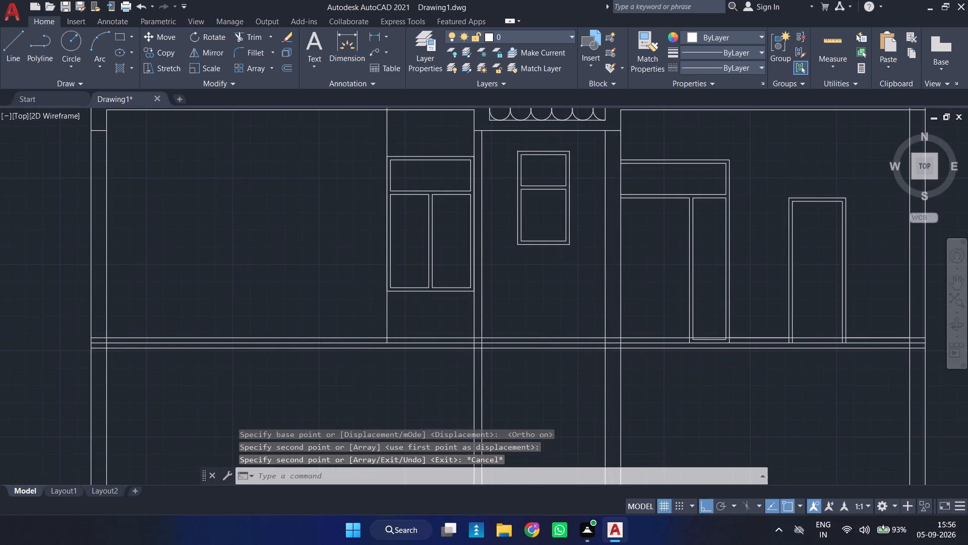
scroll(565, 315, "down", 1)
scroll(645, 247, "up", 1)
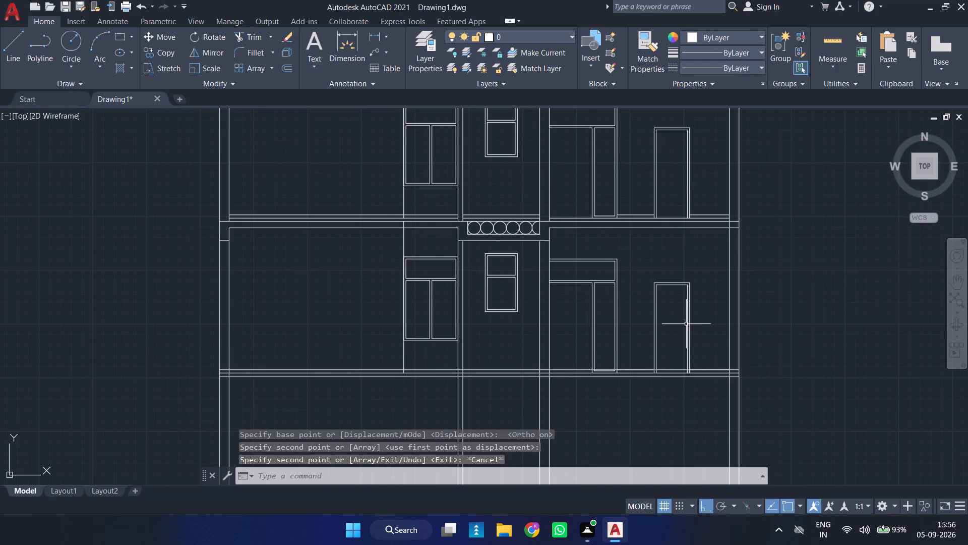
middle_click_drag(725, 368, 635, 341)
scroll(512, 361, "up", 2)
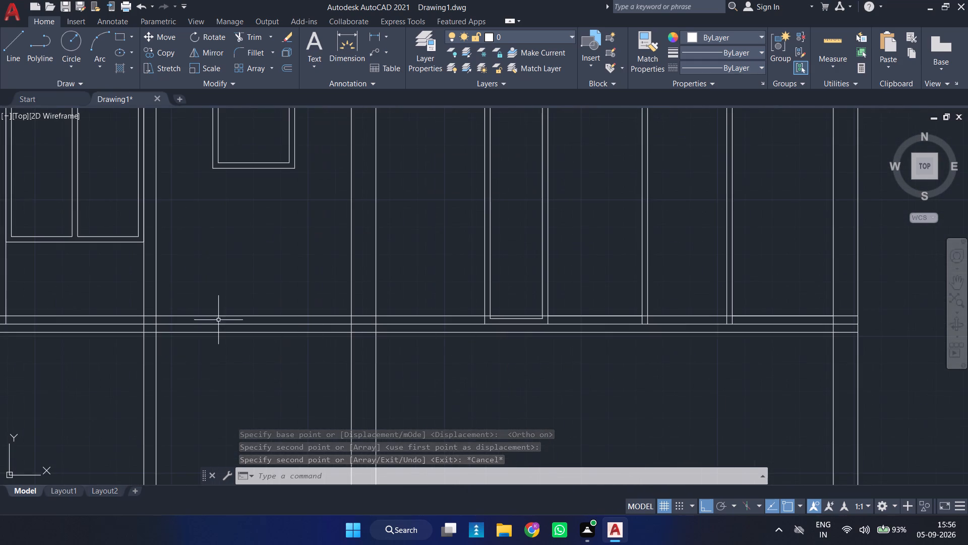
left_click(218, 315)
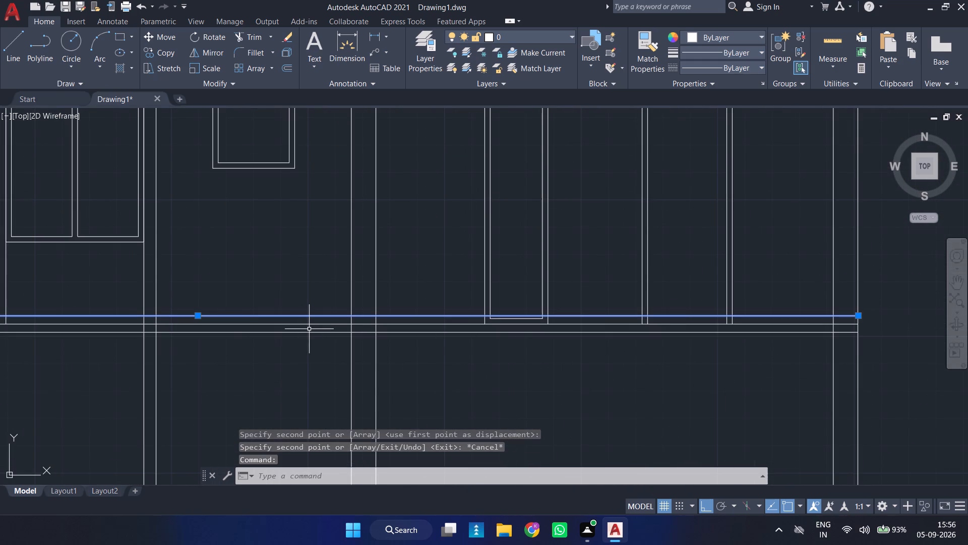
key("Delete")
Trim the lower storey's upper remaining floor line where it crosses the two inner walls.
scroll(317, 298, "down", 2)
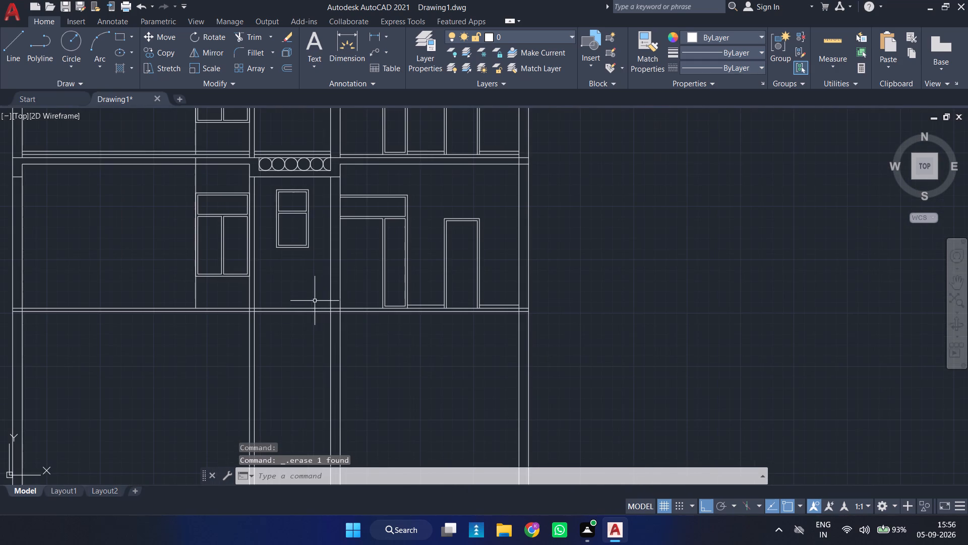
middle_click_drag(277, 308, 394, 305)
scroll(390, 303, "up", 2)
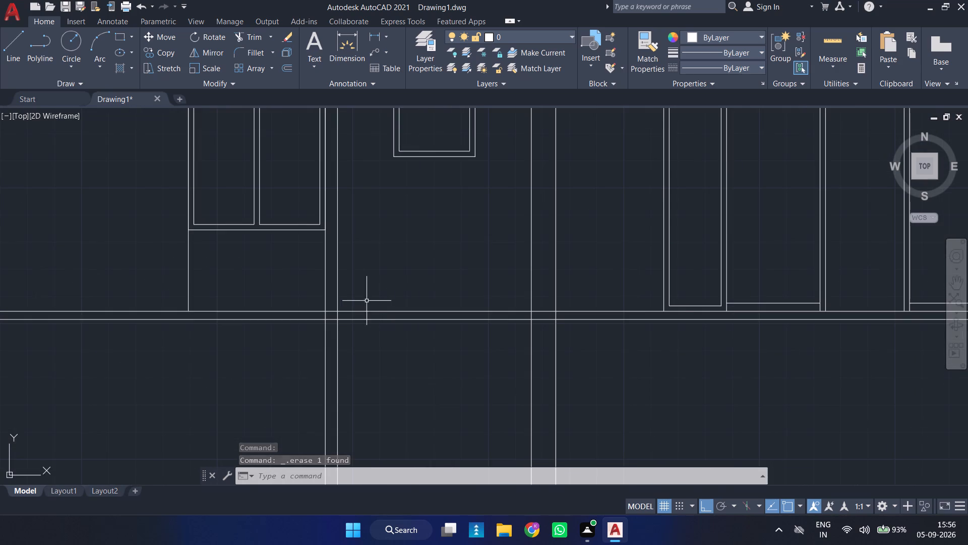
middle_click_drag(368, 301, 440, 305)
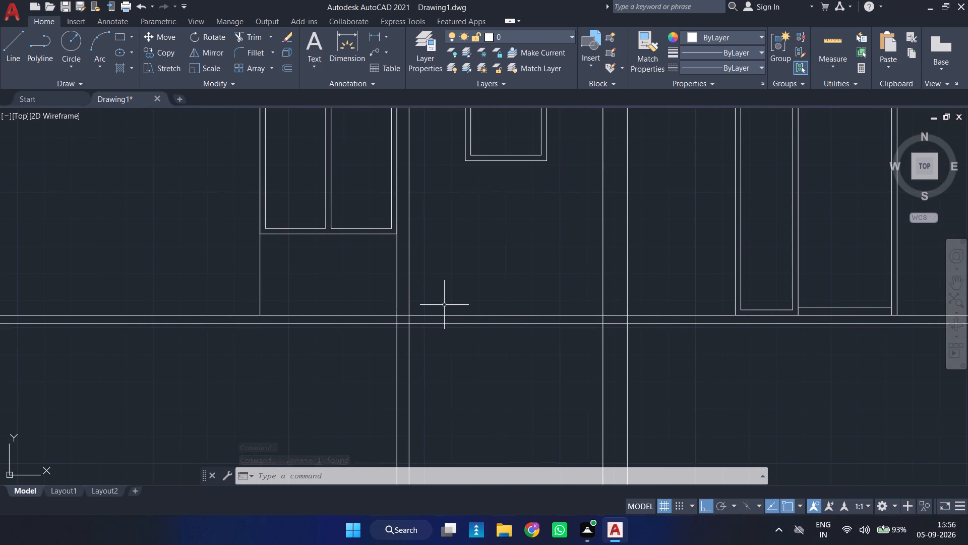
type("TR")
key("Return")
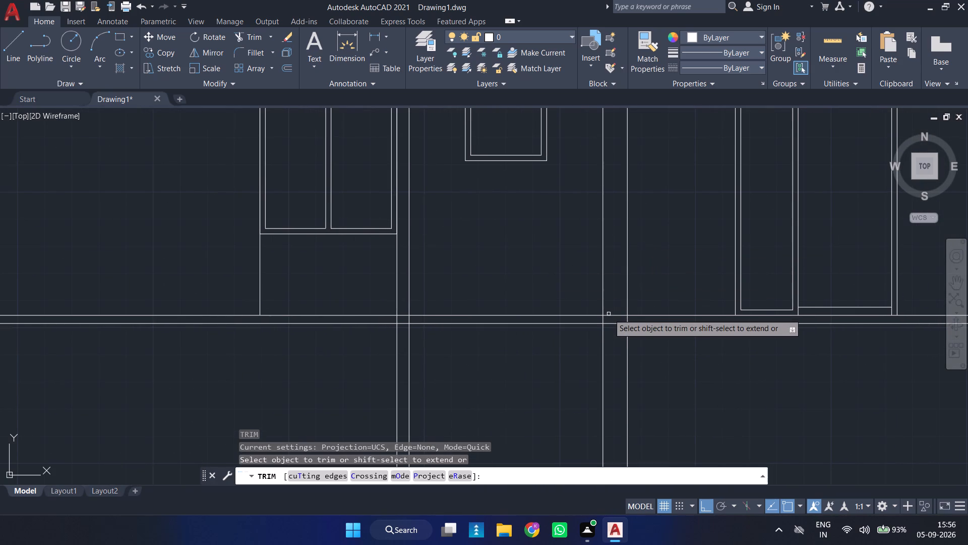
left_click(610, 315)
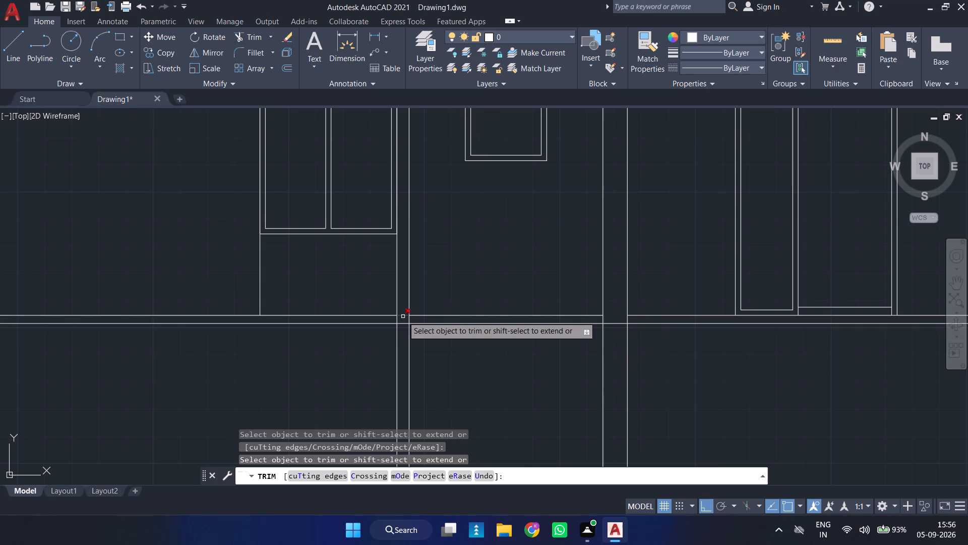
left_click(403, 316)
scroll(438, 284, "down", 2)
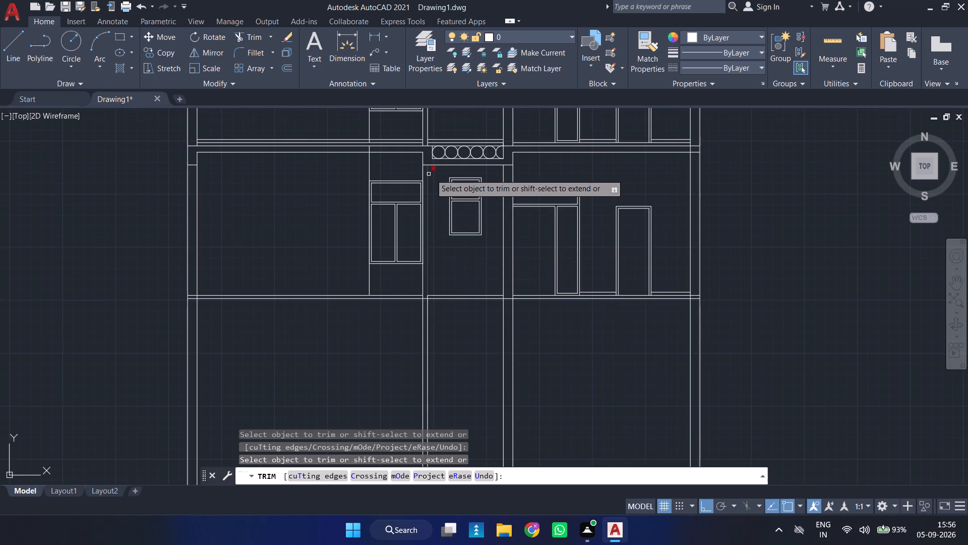
key("Escape")
Offset the lower storey's floor line 3" upward in the left and middle bays.
key("o")
key("Return")
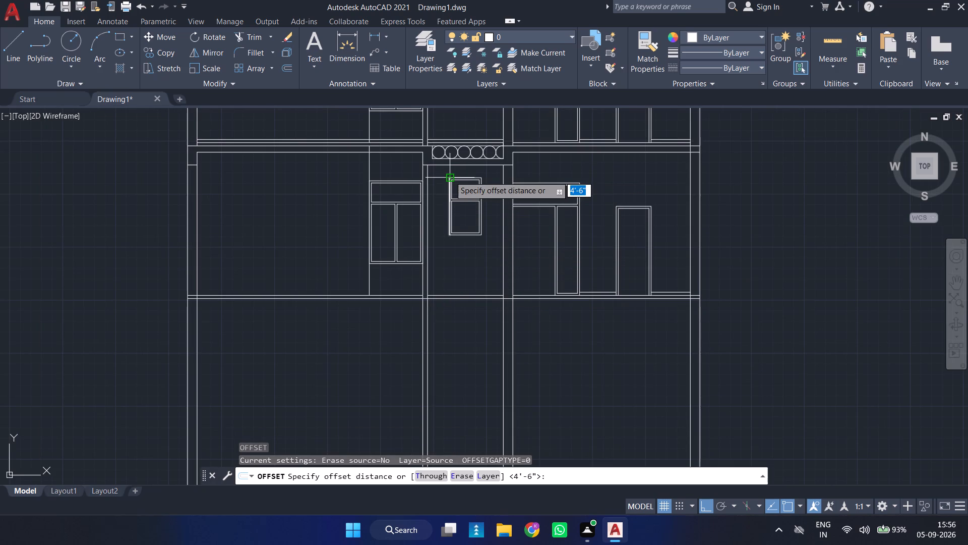
key("3")
key("Return")
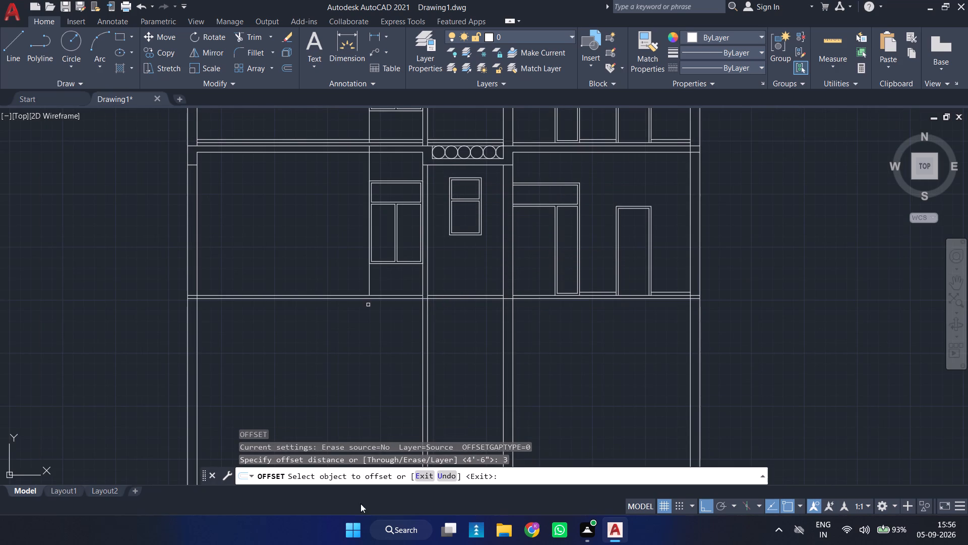
left_click(306, 294)
left_click(307, 275)
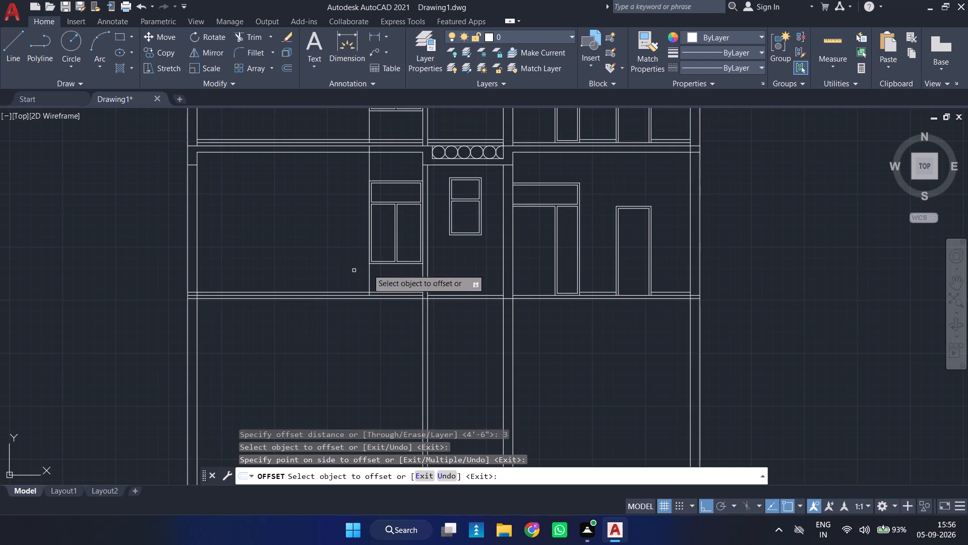
left_click(447, 296)
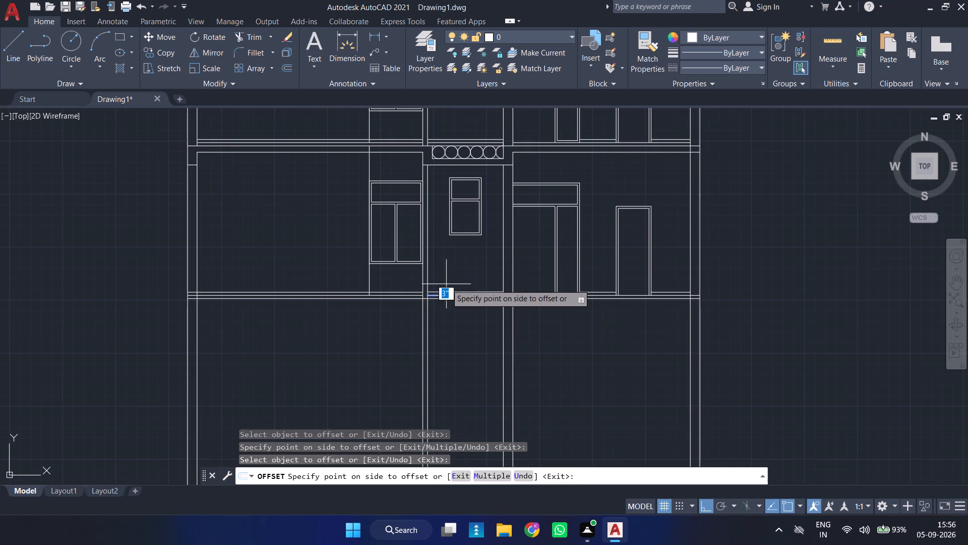
left_click(446, 282)
key("Escape")
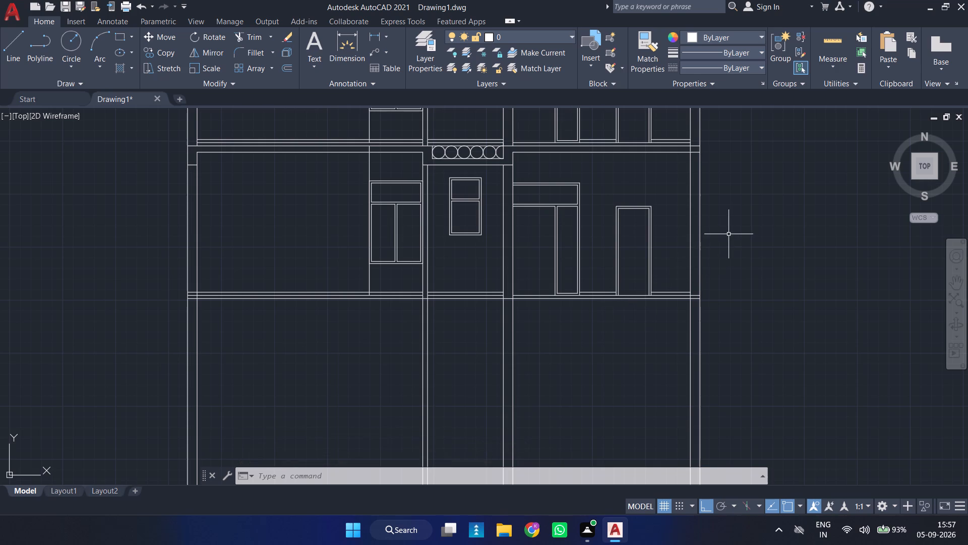
Copy the slab underside lines, short left-wall beam line, middle-bay beam lines and circle row 12'-0" straight down to the slab line below.
middle_click_drag(729, 234, 800, 228)
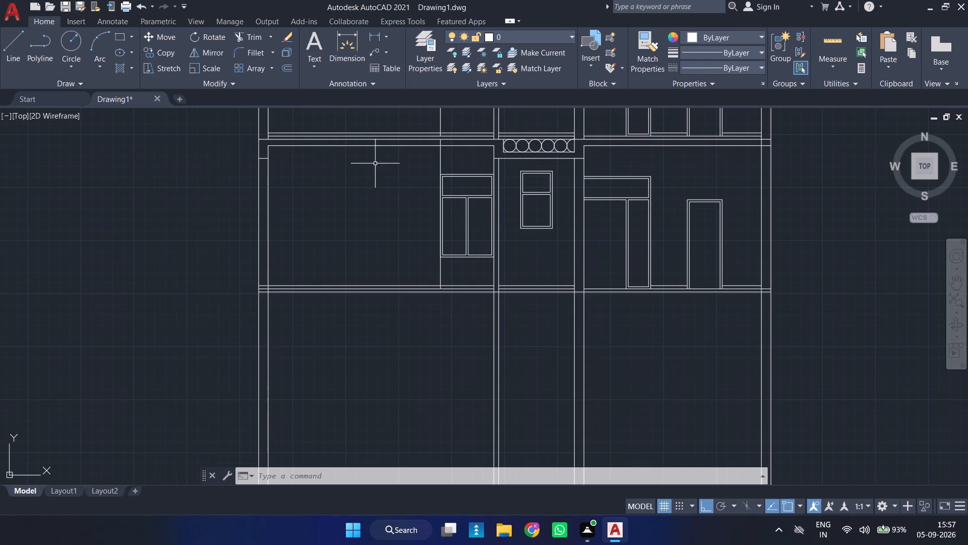
middle_click_drag(358, 170, 286, 237)
scroll(220, 226, "up", 1)
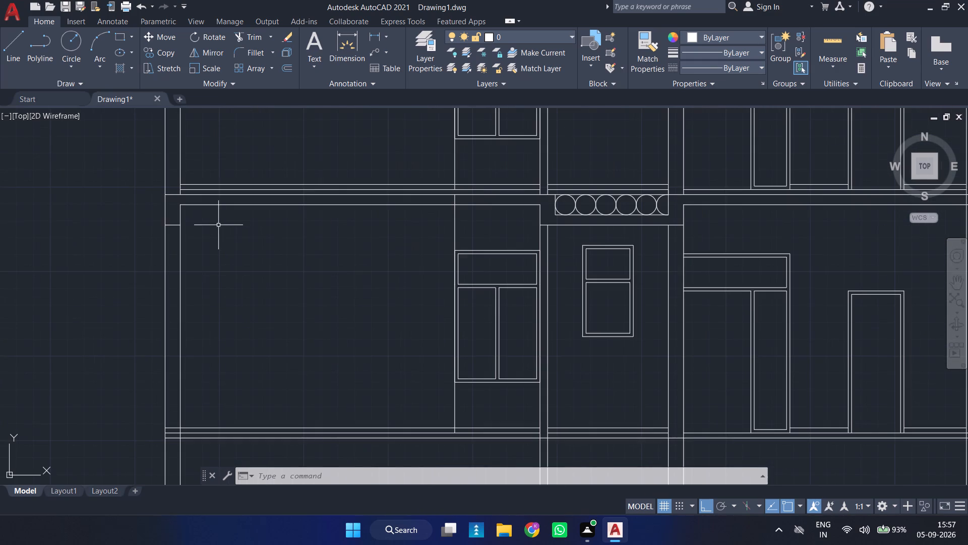
left_click(168, 225)
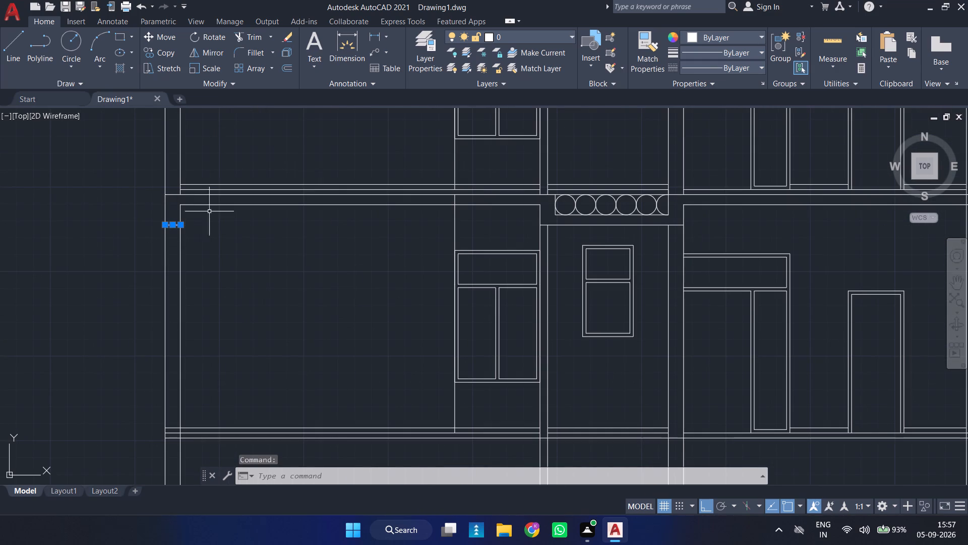
left_click(222, 205)
scroll(381, 229, "down", 1)
scroll(531, 208, "up", 2)
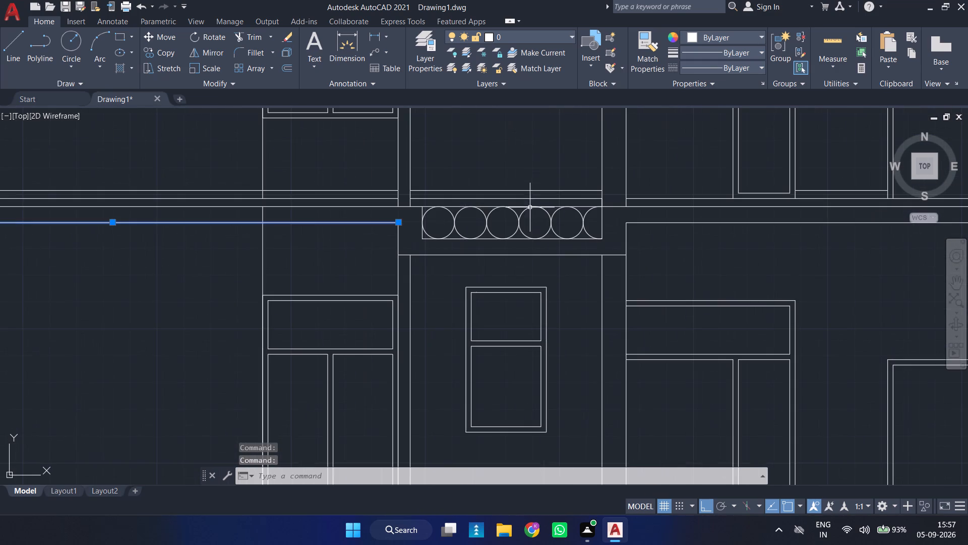
left_click(380, 212)
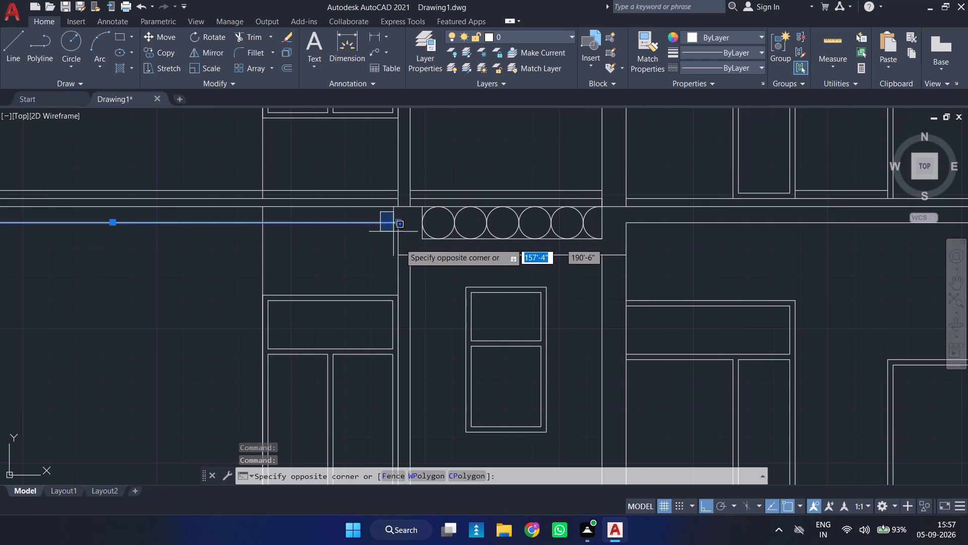
left_click(648, 265)
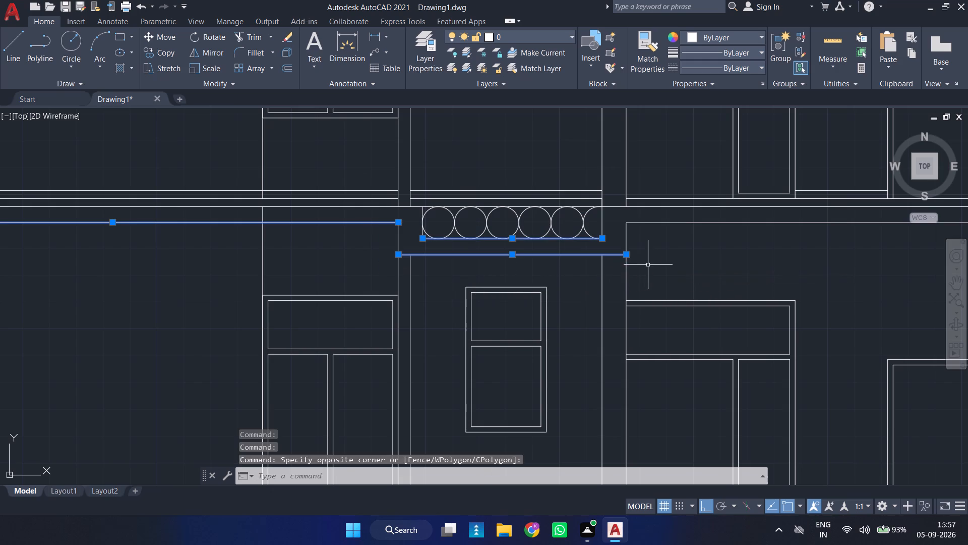
left_click(405, 195)
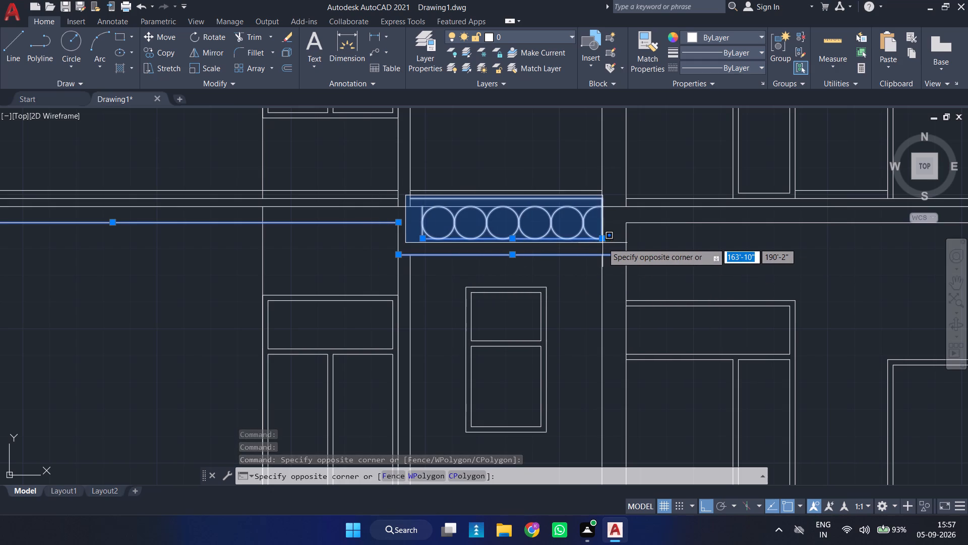
left_click(597, 249)
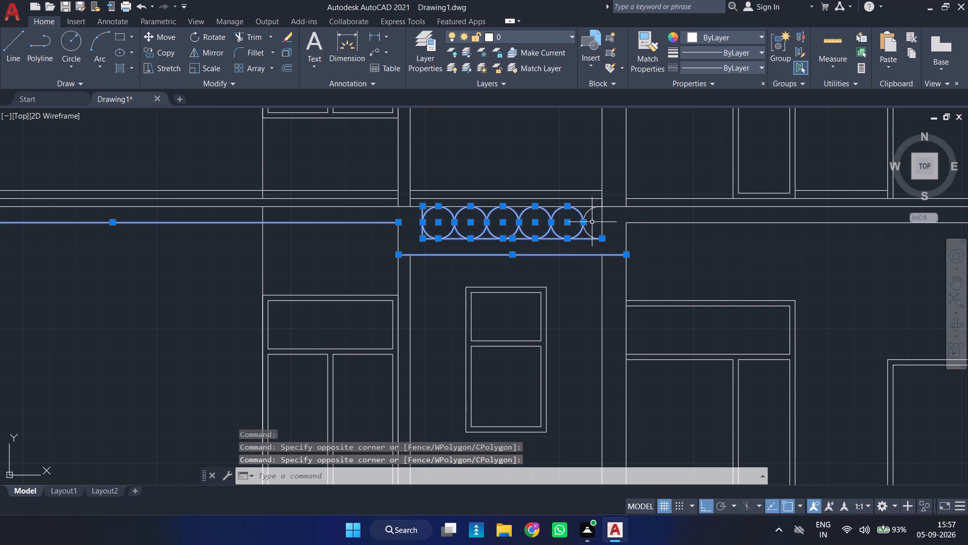
left_click(585, 213)
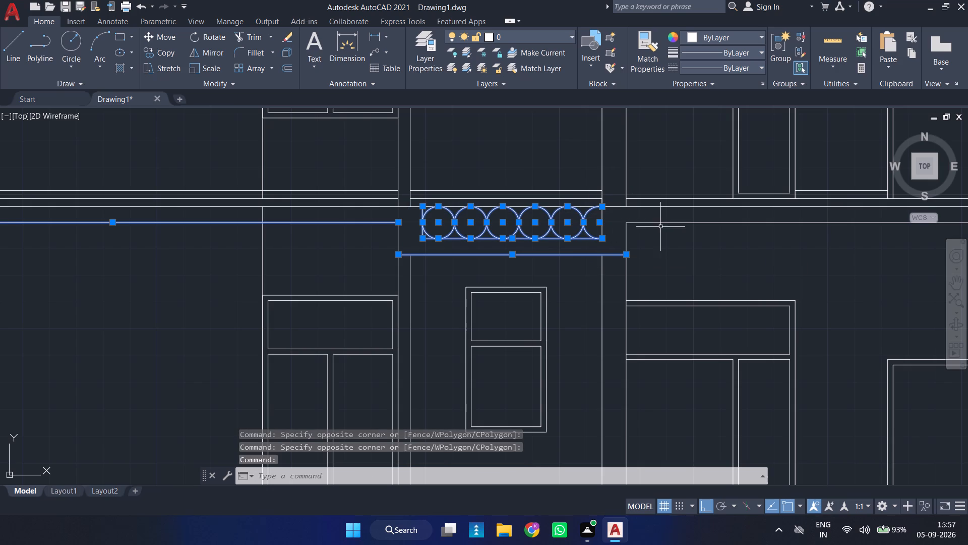
left_click(660, 223)
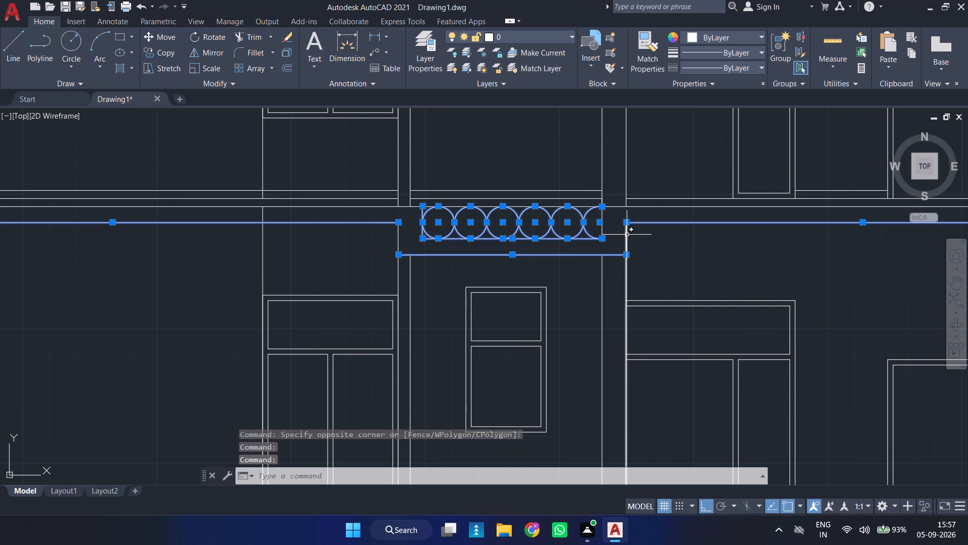
left_click(627, 235)
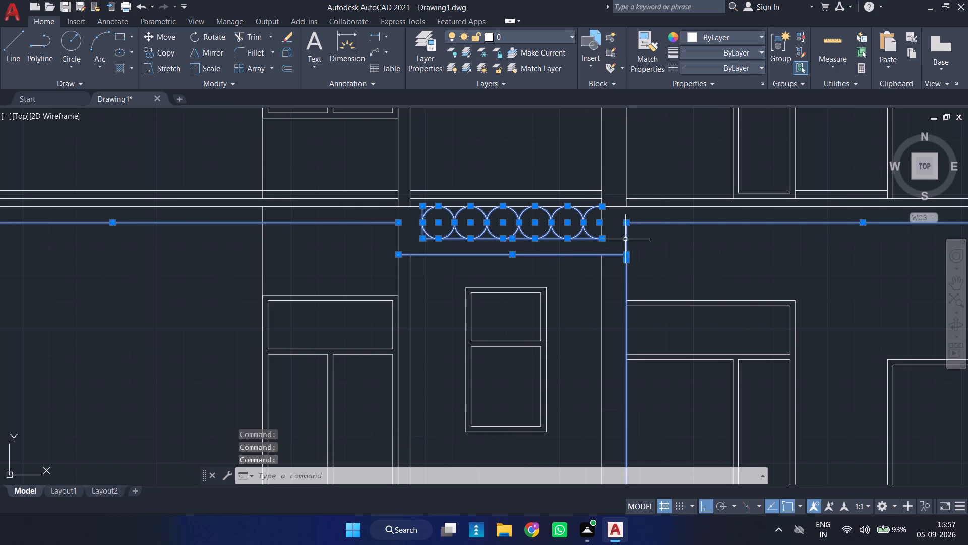
left_click(627, 237)
left_click(626, 281, "shift")
scroll(651, 263, "down", 2)
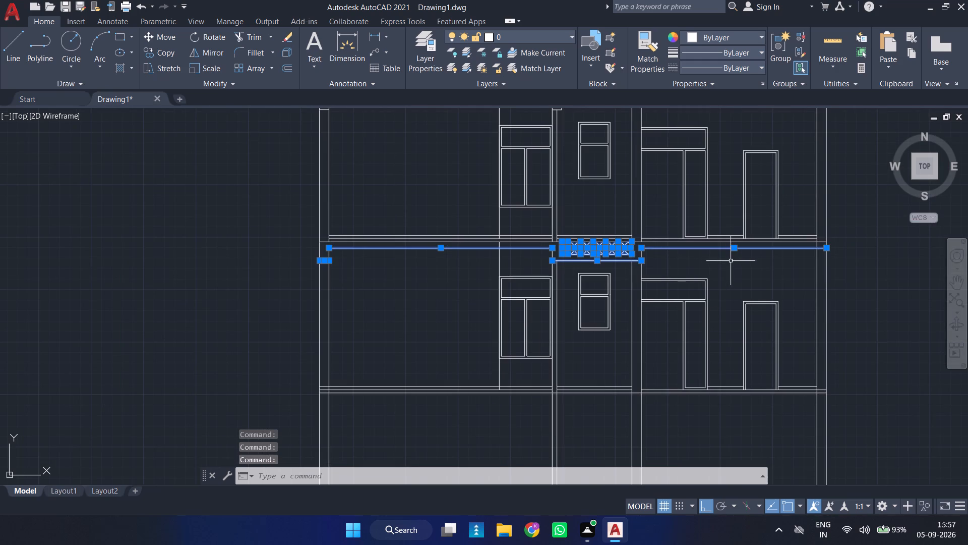
middle_click_drag(728, 263, 649, 209)
scroll(647, 208, "down", 1)
scroll(392, 215, "up", 3)
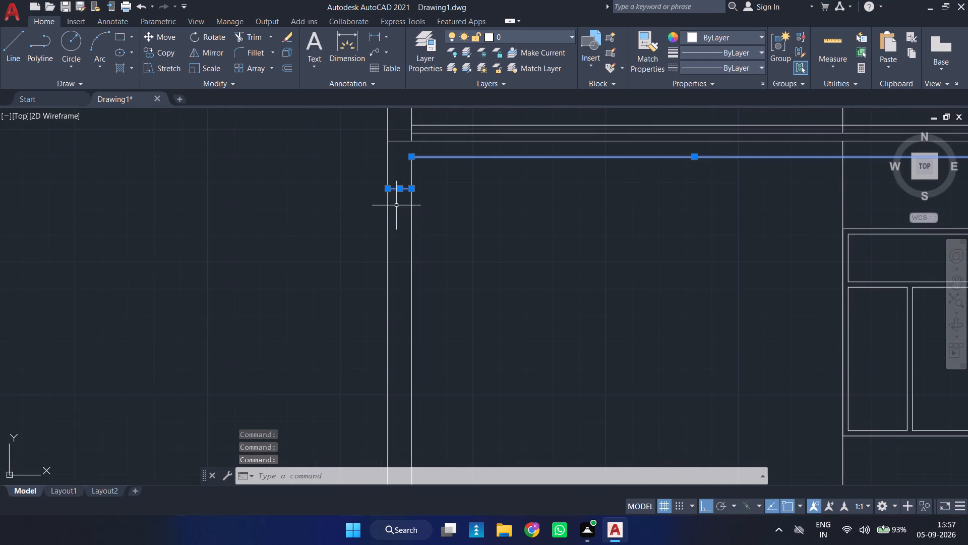
scroll(439, 194, "down", 2)
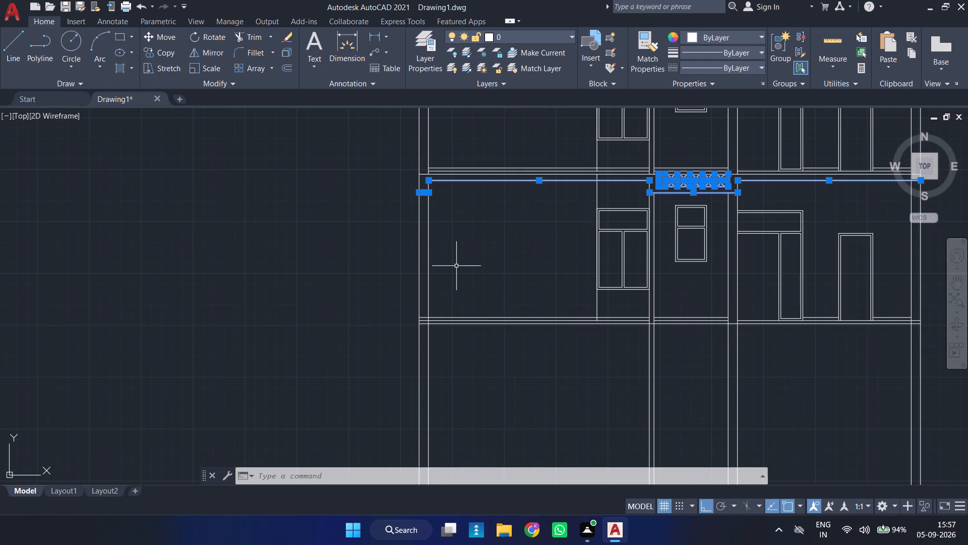
key("c")
key("o")
key("Return")
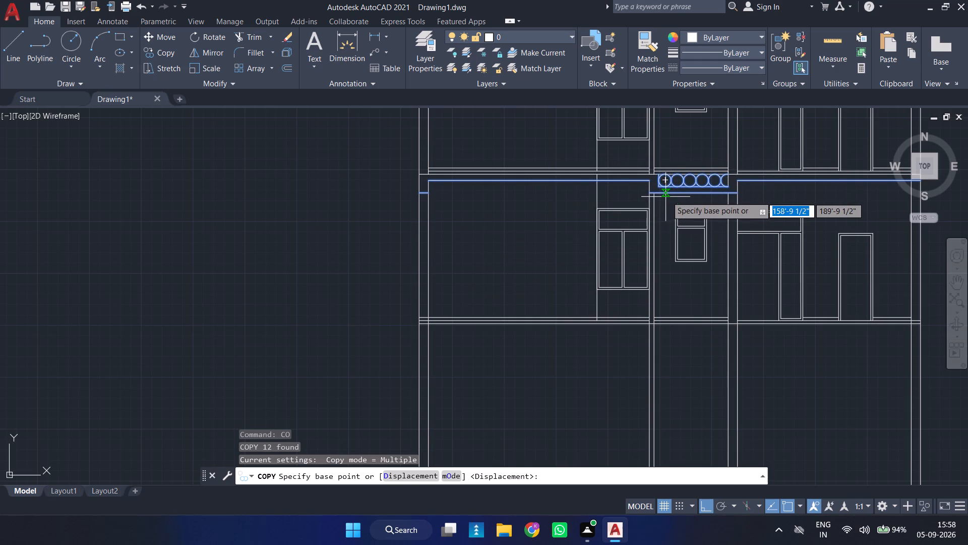
scroll(693, 177, "up", 2)
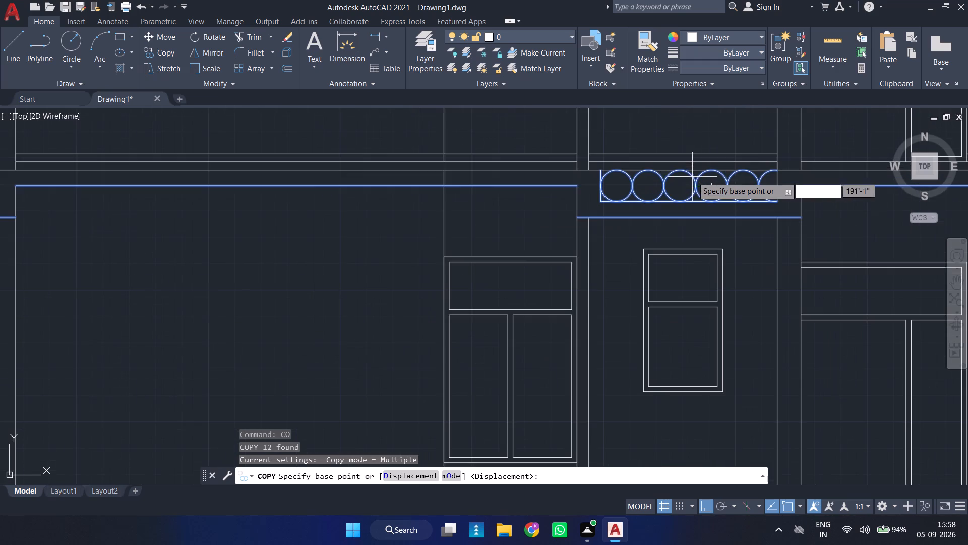
left_click(678, 170)
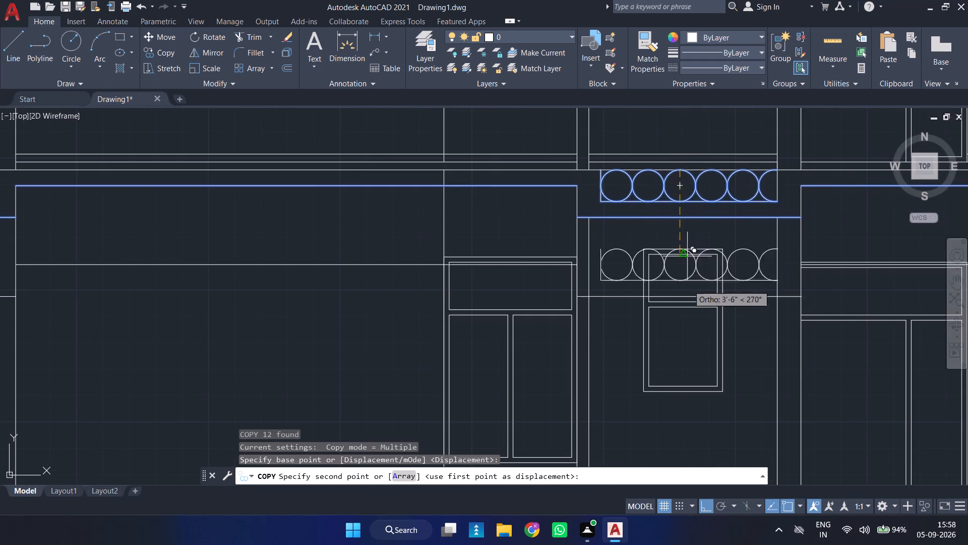
scroll(691, 298, "down", 3)
scroll(687, 360, "up", 1)
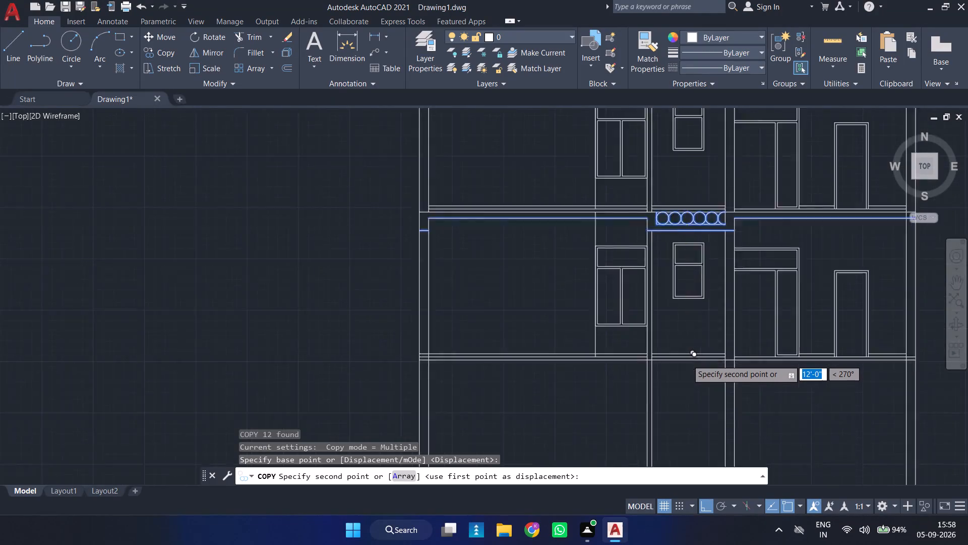
scroll(687, 360, "up", 2)
left_click(683, 361)
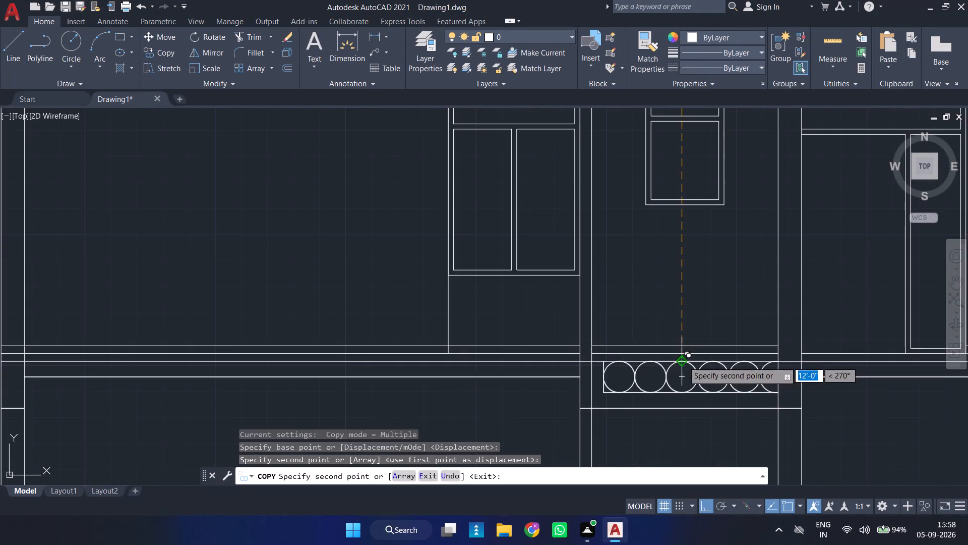
key("Escape")
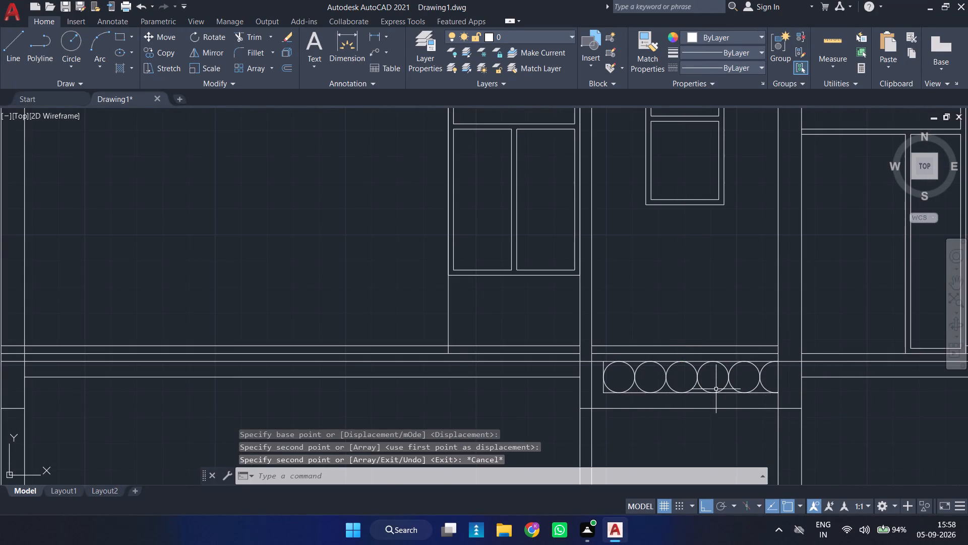
Trim the two inner walls' vertical lines where they pass through the copied slab and middle-bay beam.
scroll(678, 378, "down", 2)
middle_click_drag(586, 388, 537, 346)
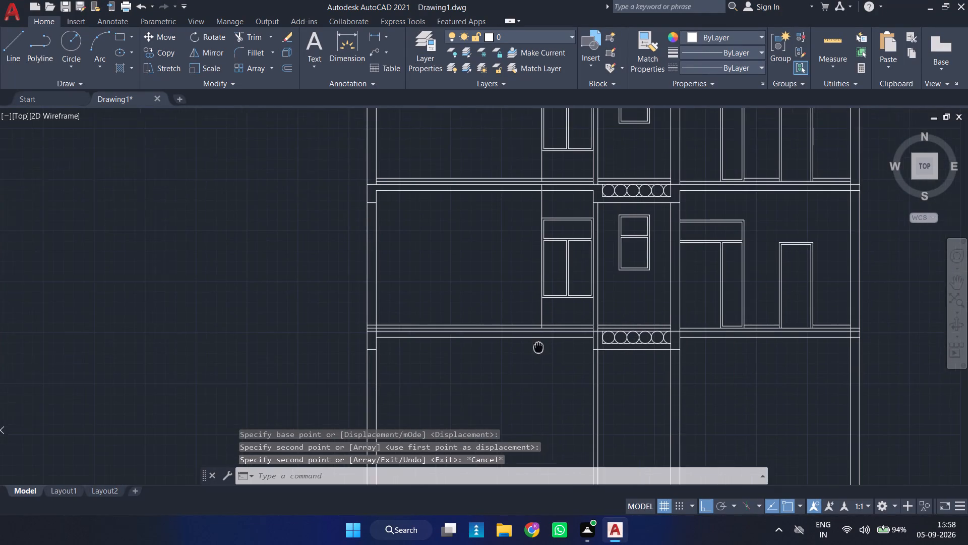
middle_click_drag(537, 346, 536, 344)
scroll(536, 341, "up", 1)
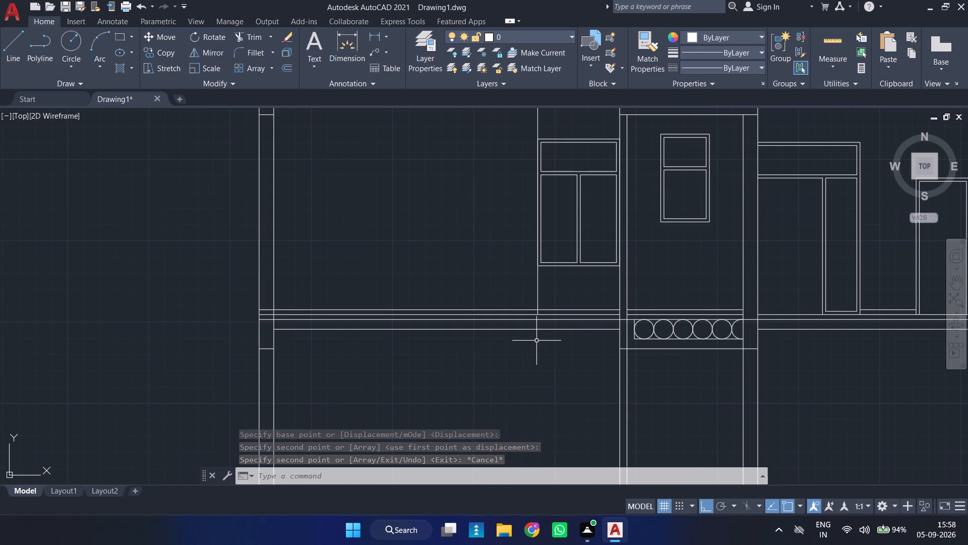
type("TR")
key("Return")
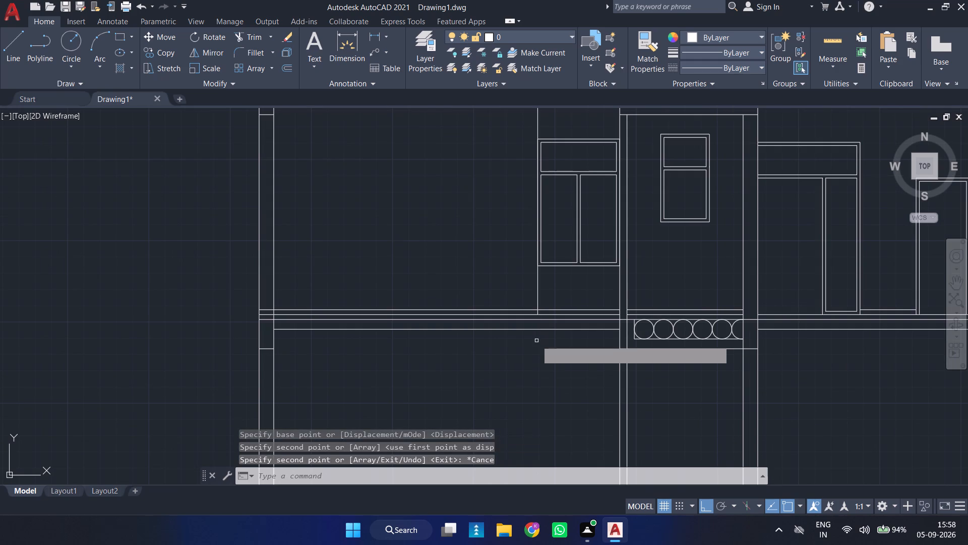
scroll(609, 321, "up", 2)
left_click(657, 335)
left_click(619, 335)
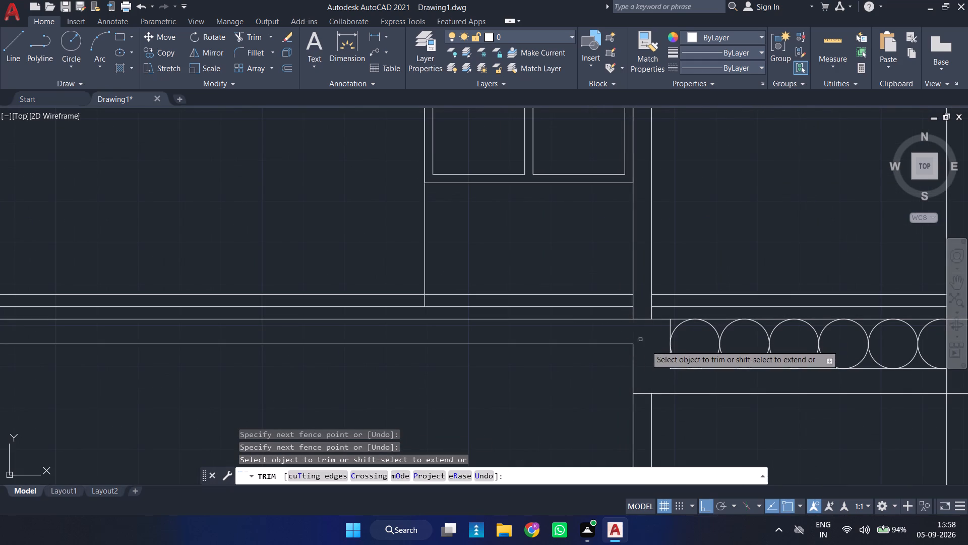
scroll(738, 396, "down", 1)
middle_click_drag(804, 414, 631, 421)
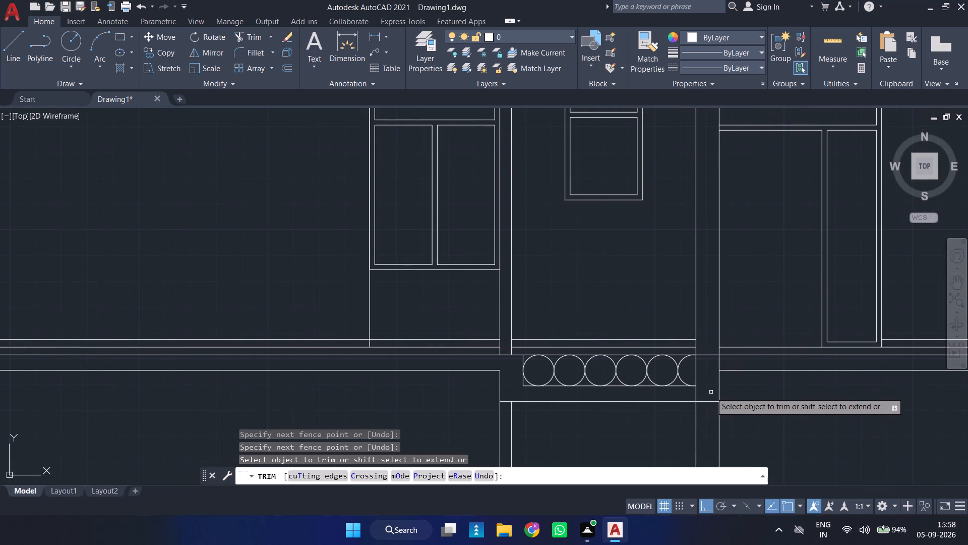
left_click(696, 393)
left_click(735, 361)
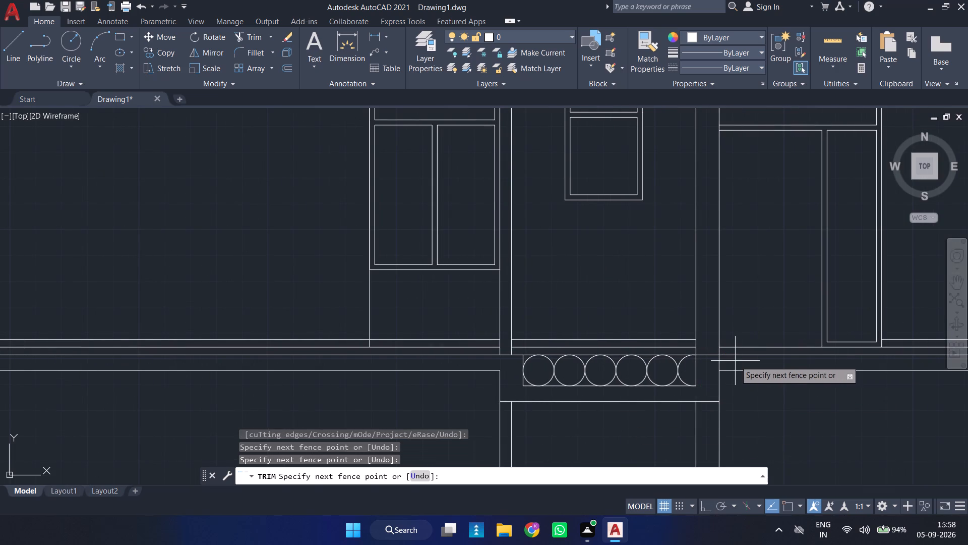
left_click(715, 363)
Trim the lower storey's floor finish lines where they cross the right and left outer walls.
scroll(719, 361, "down", 3)
middle_click_drag(770, 381, 712, 383)
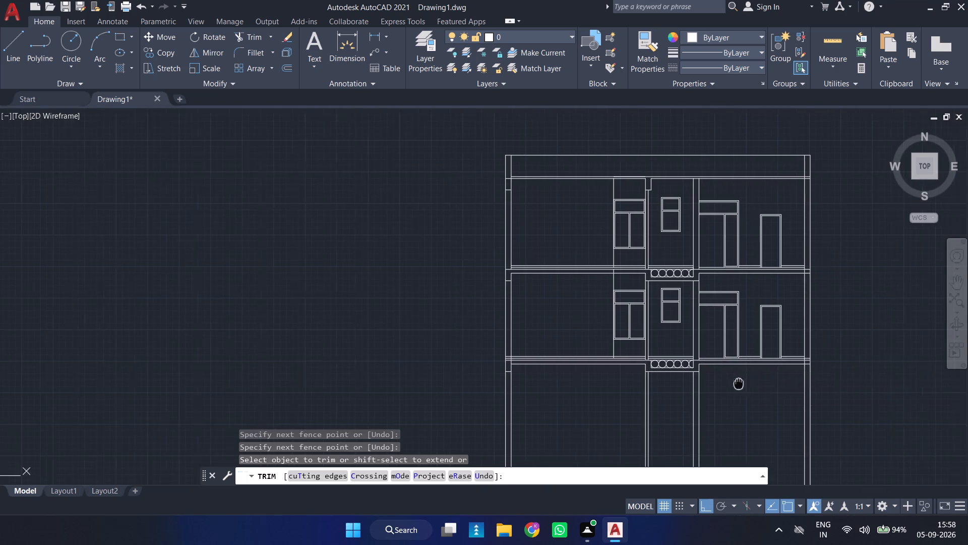
middle_click_drag(712, 383, 604, 371)
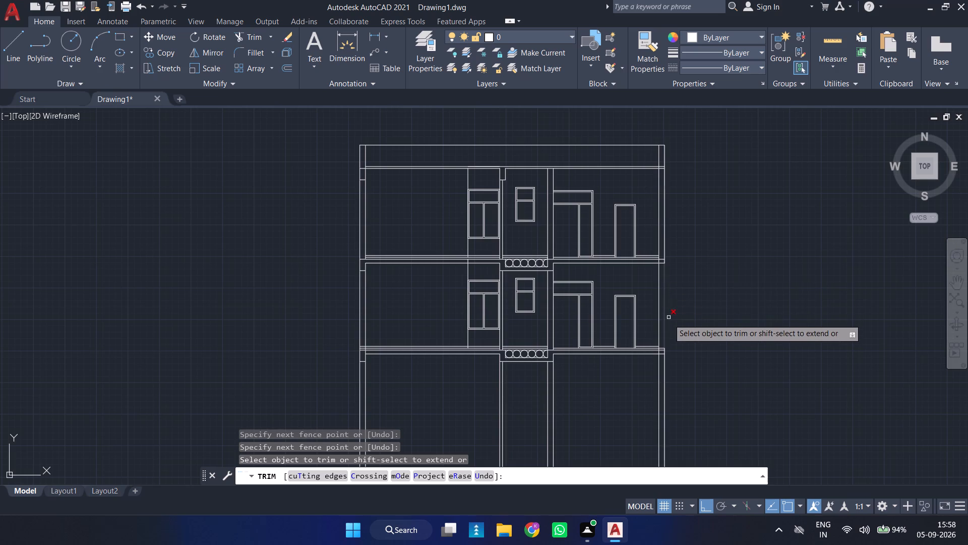
scroll(668, 332, "up", 3)
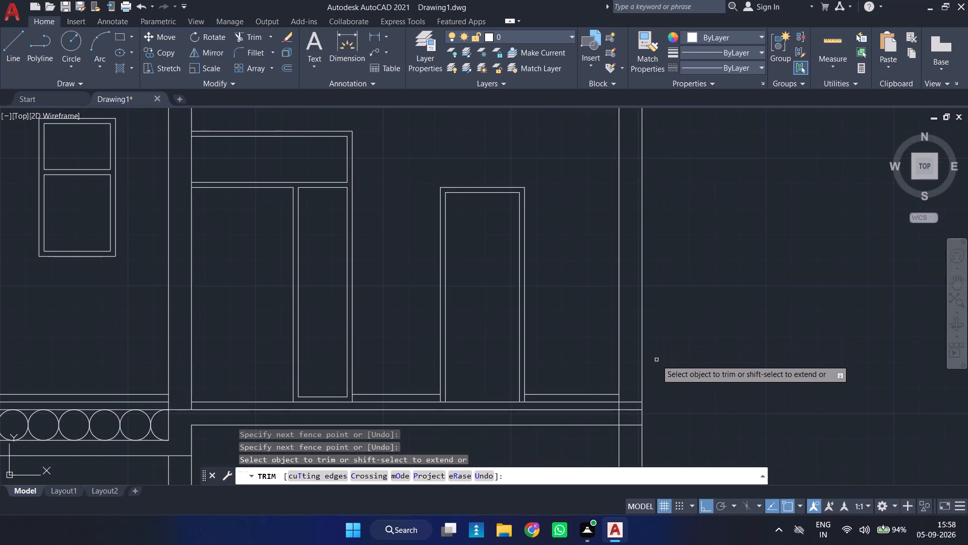
scroll(656, 360, "down", 1)
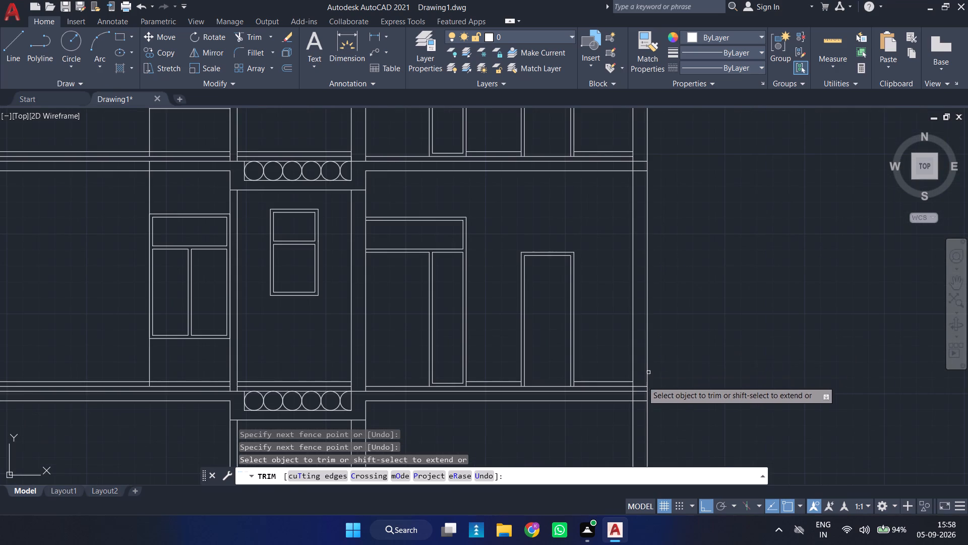
left_click(637, 388)
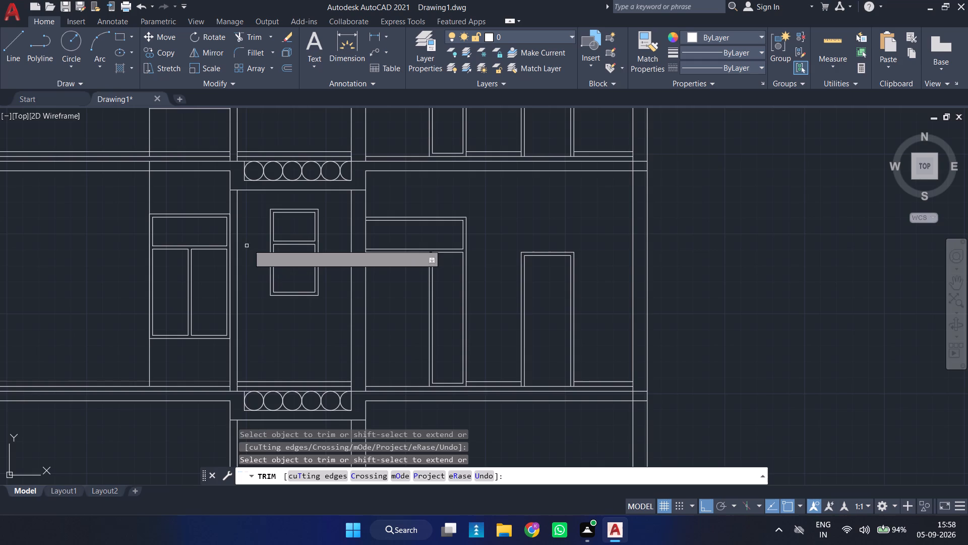
middle_click_drag(249, 244, 722, 245)
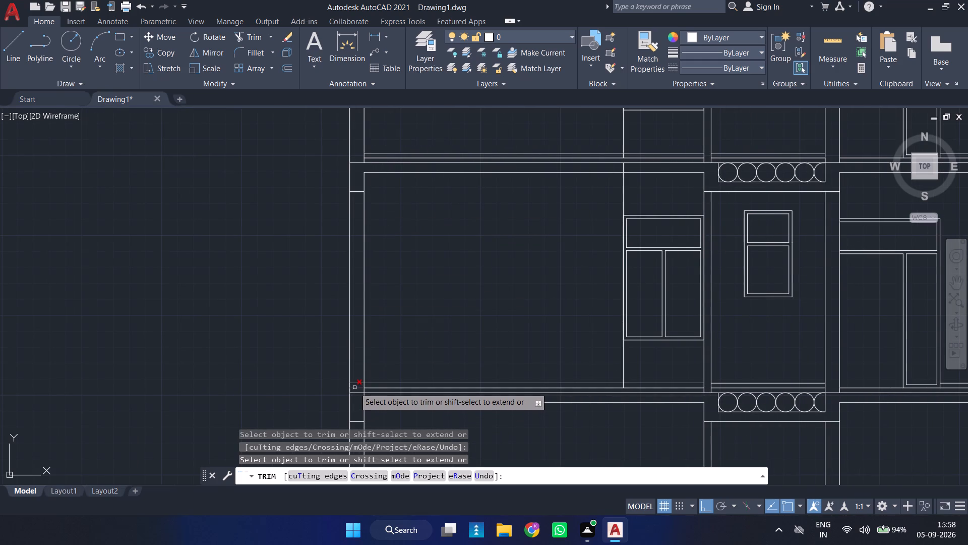
left_click(354, 388)
left_click(355, 384)
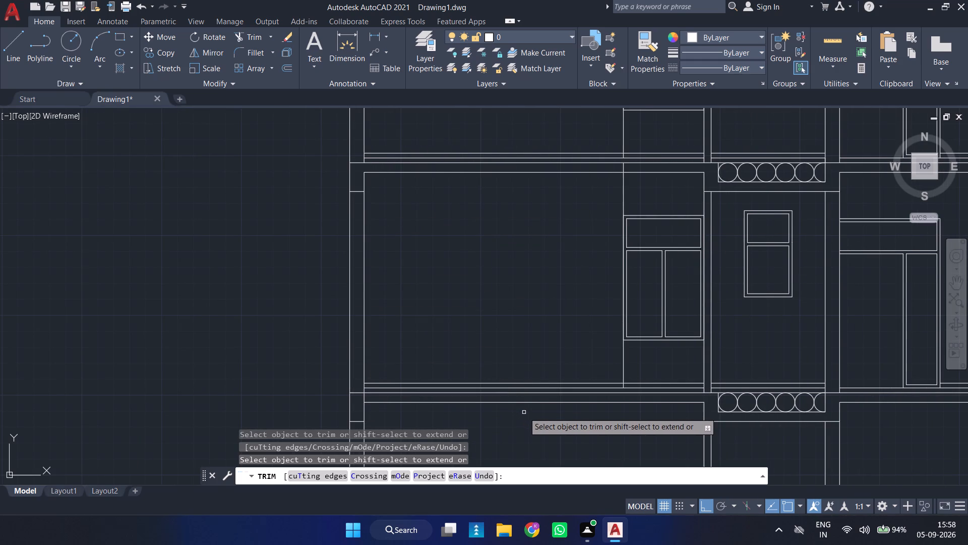
scroll(523, 407, "down", 1)
middle_click_drag(547, 428, 442, 282)
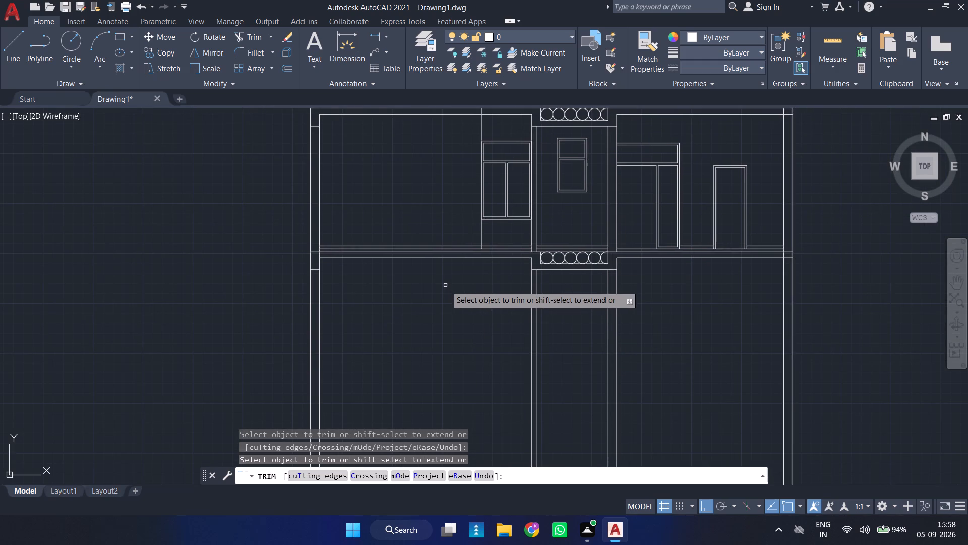
Trim away both lines of the left inner wall below the lowest slab's middle-bay beam.
scroll(490, 297, "down", 2)
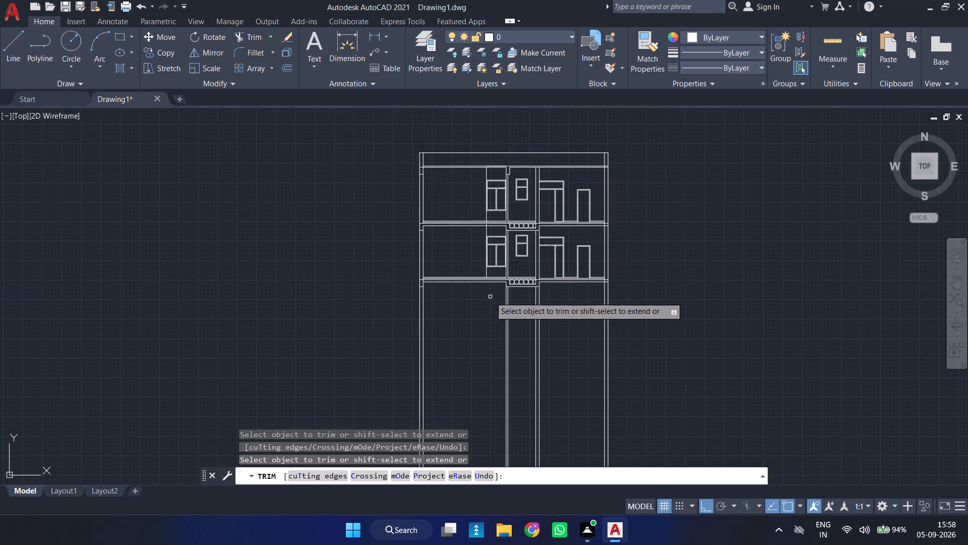
scroll(532, 349, "up", 2)
left_click(499, 301)
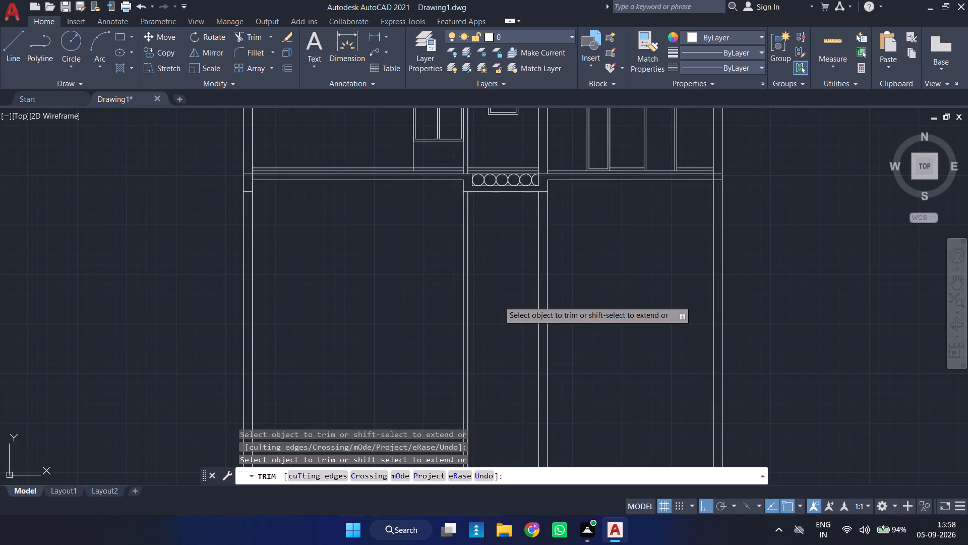
left_click(416, 306)
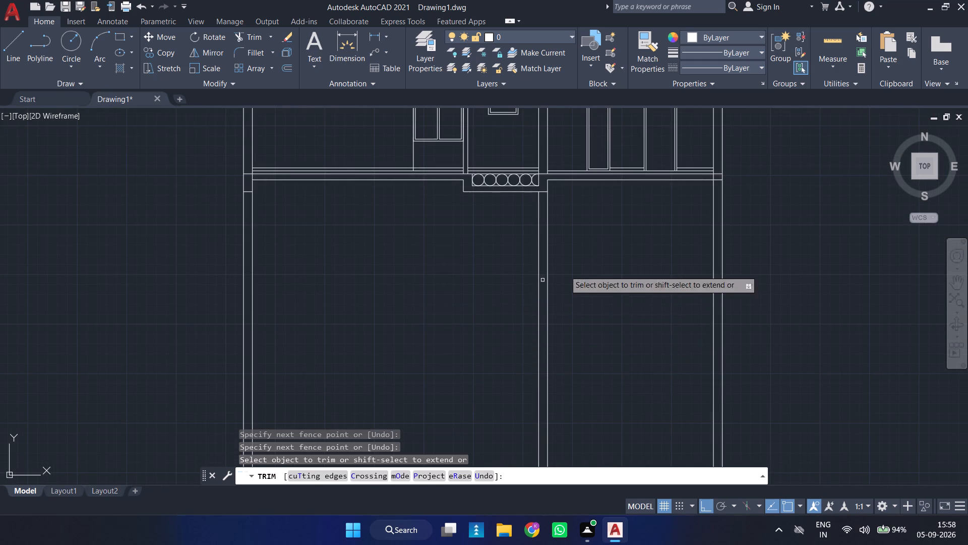
Trim the lowest slab's underside inside the right outer wall and both outer walls' inner lines through the slab thickness.
left_click(716, 179)
scroll(717, 179, "up", 2)
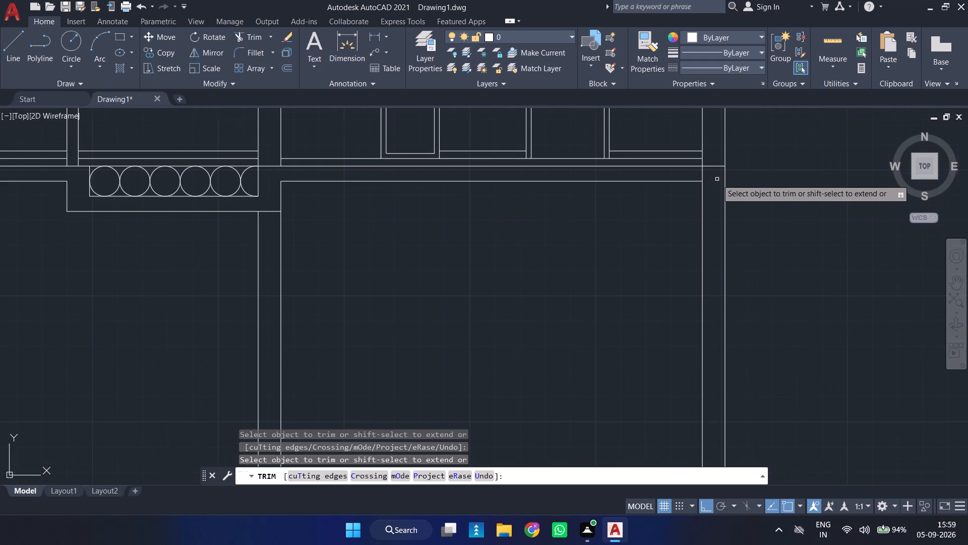
left_click(703, 174)
scroll(703, 174, "down", 2)
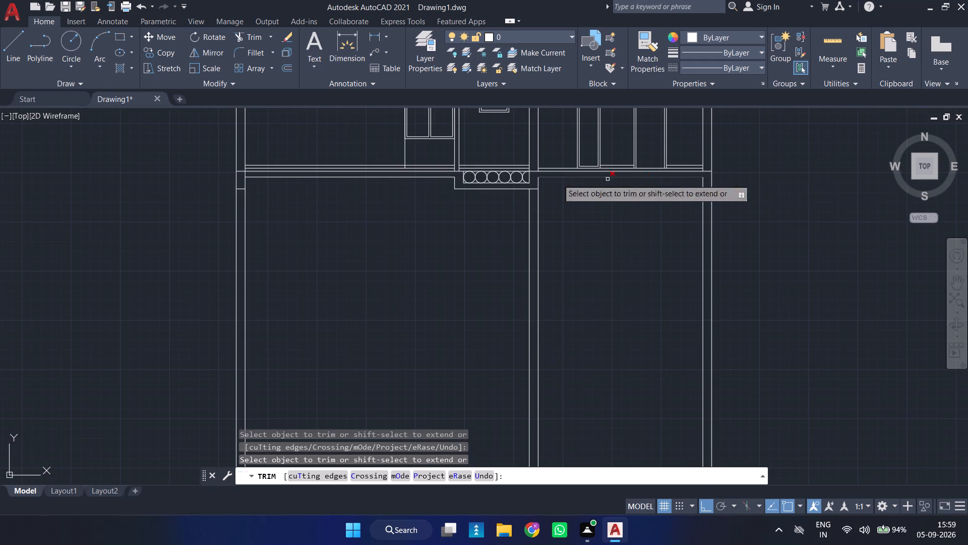
scroll(237, 175, "up", 2)
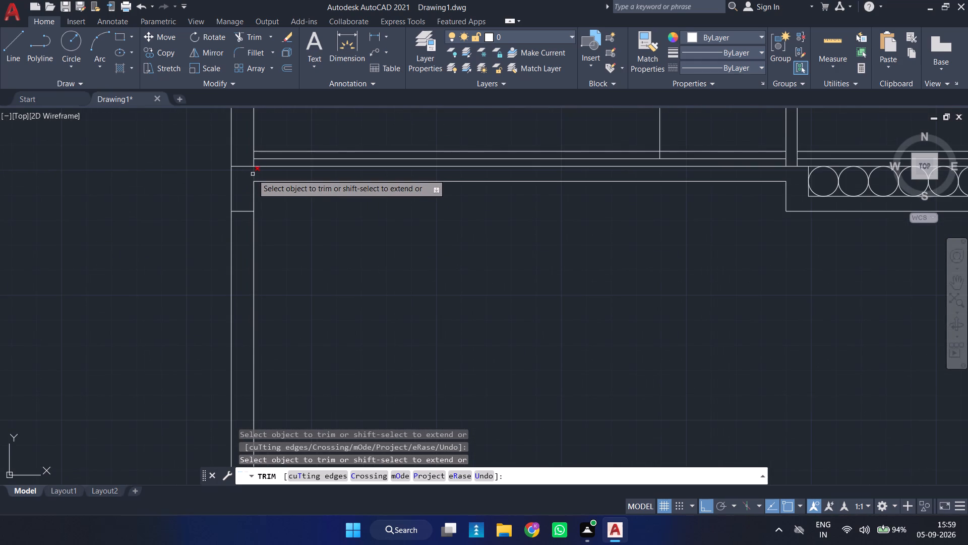
left_click(253, 174)
scroll(266, 159, "down", 3)
Trim the slab between the two storeys at the right outer wall, removing its underside line and the wall's inner line.
middle_click_drag(308, 145, 182, 329)
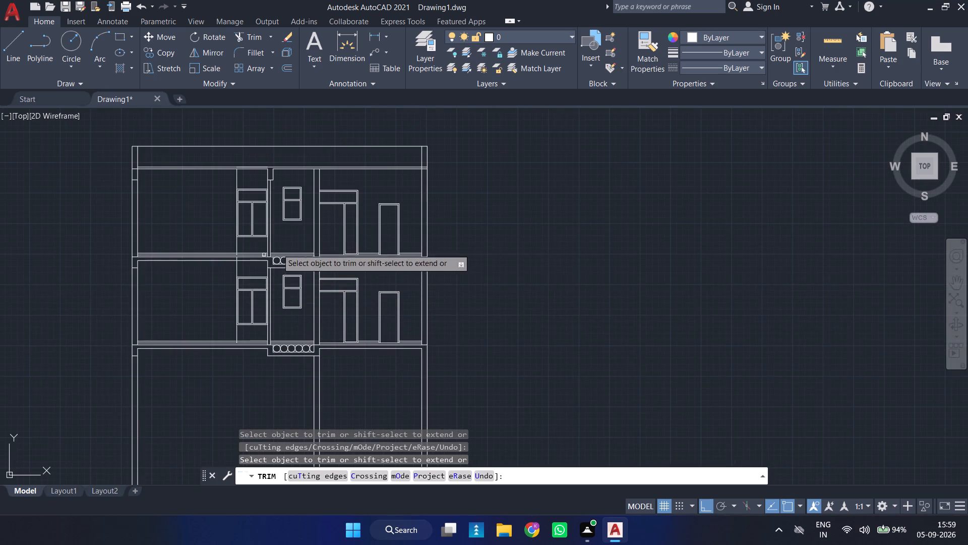
scroll(419, 258, "up", 3)
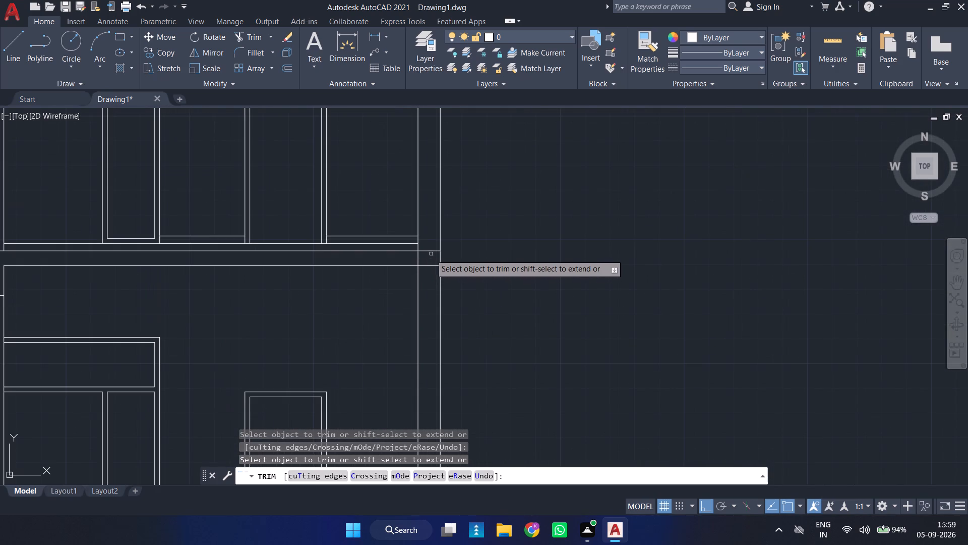
left_click(429, 266)
left_click(416, 259)
scroll(502, 259, "down", 3)
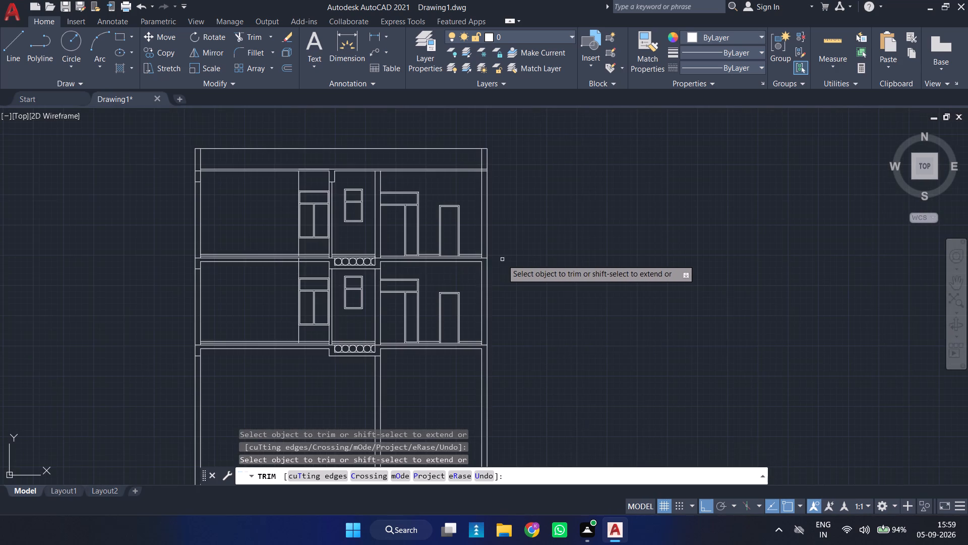
middle_click_drag(158, 254, 336, 258)
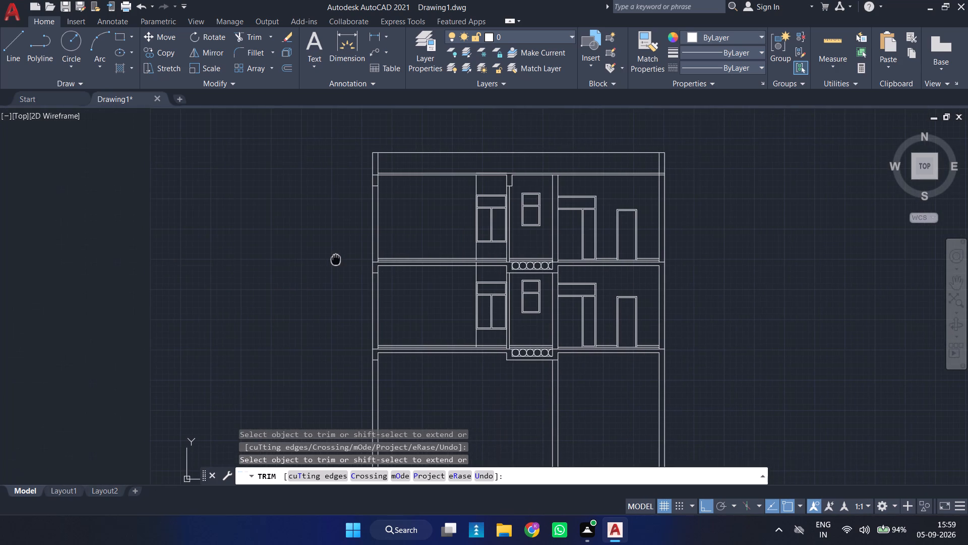
middle_click_drag(336, 258, 326, 282)
scroll(365, 201, "up", 2)
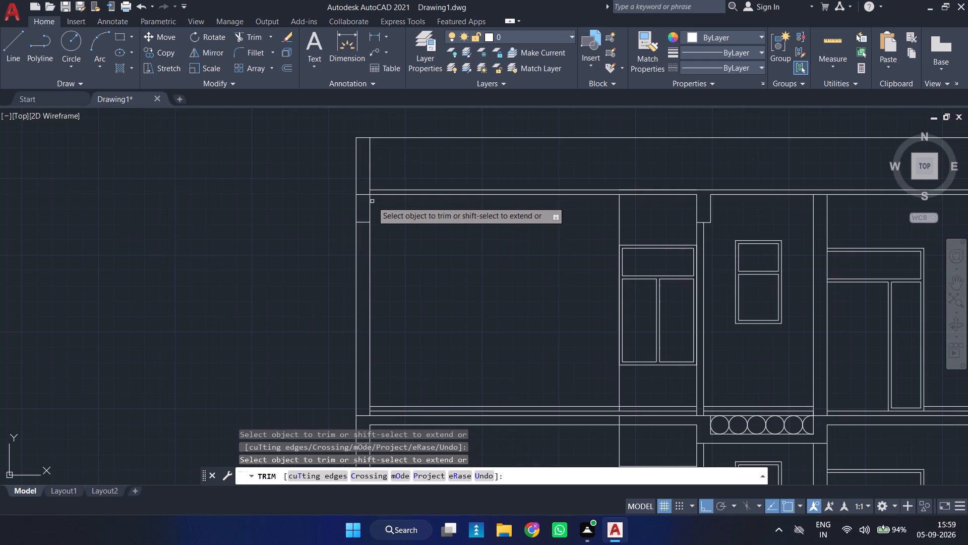
middle_click_drag(513, 233, 407, 236)
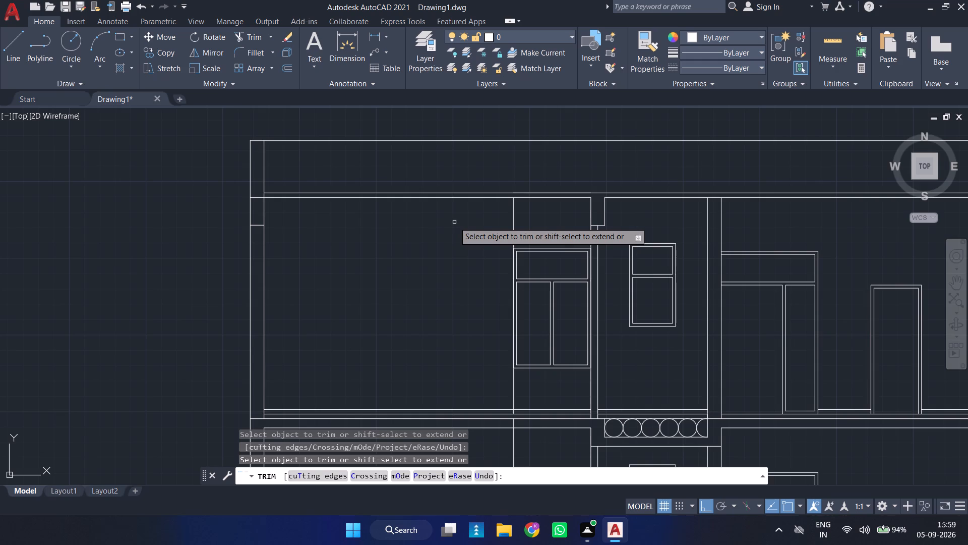
key("Escape")
Offset the two horizontal line segments on either side of the upper storey's top beam 6" downward to form the roof slab underside.
key("o")
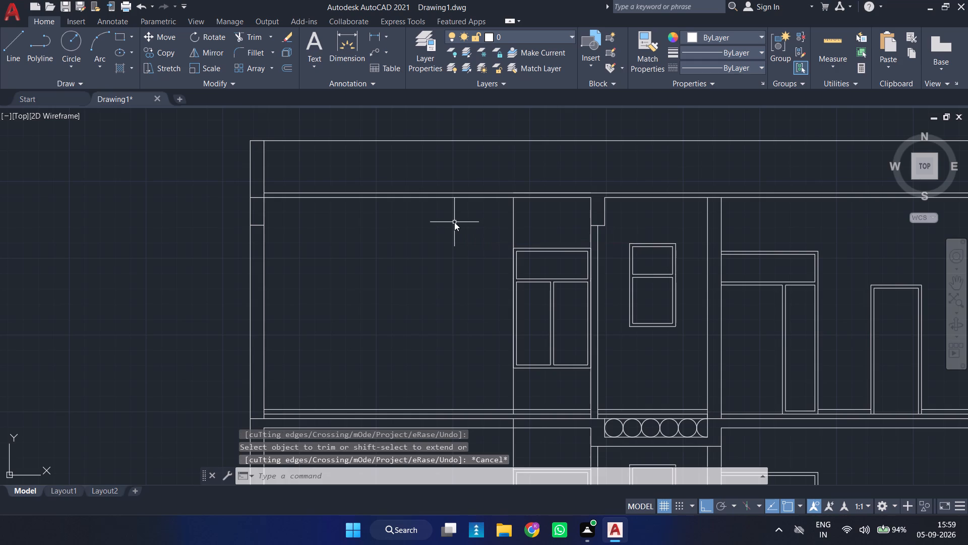
key("Return")
left_click(436, 198)
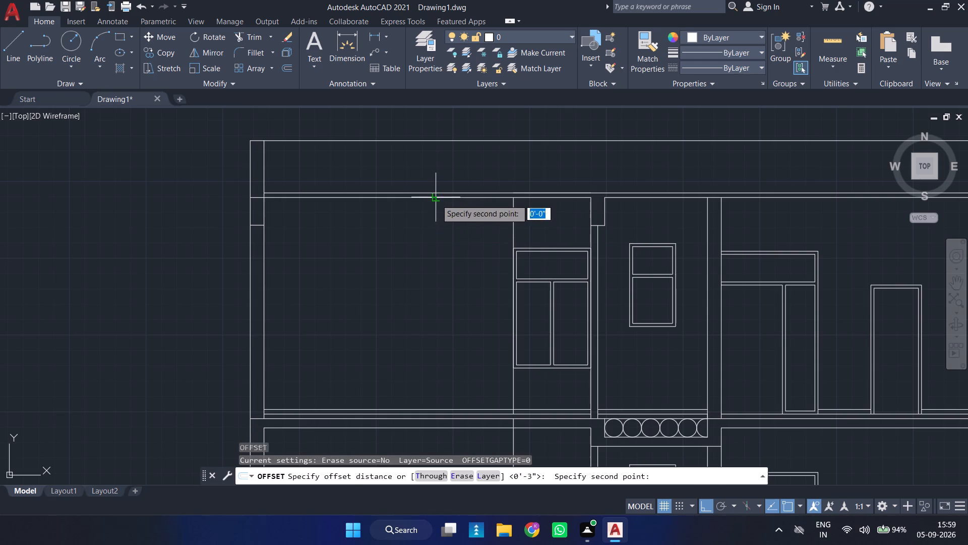
key("6")
key("Return")
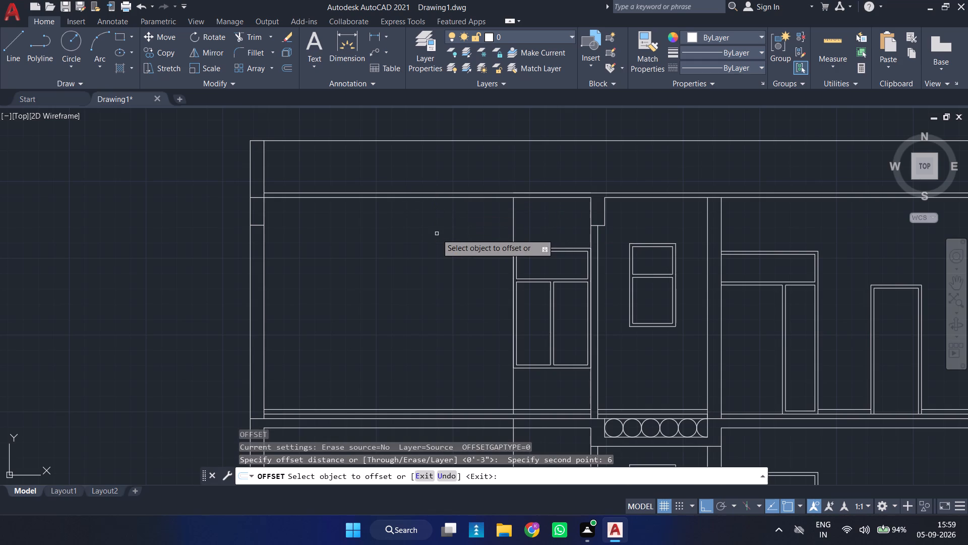
left_click(458, 196)
left_click(454, 233)
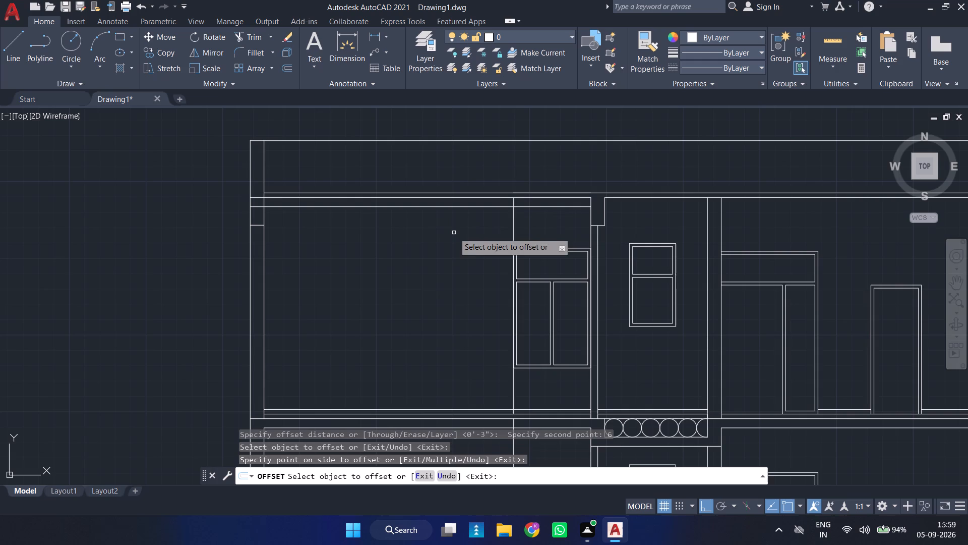
left_click(654, 197)
left_click(650, 222)
scroll(770, 218, "down", 1)
middle_click_drag(775, 219, 764, 222)
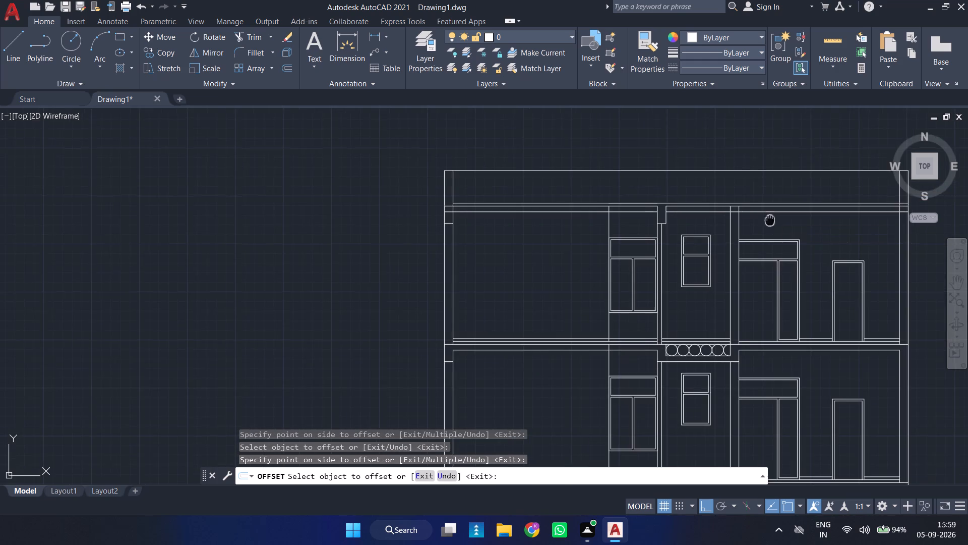
middle_click_drag(764, 222, 629, 228)
scroll(633, 226, "up", 1)
key("Escape")
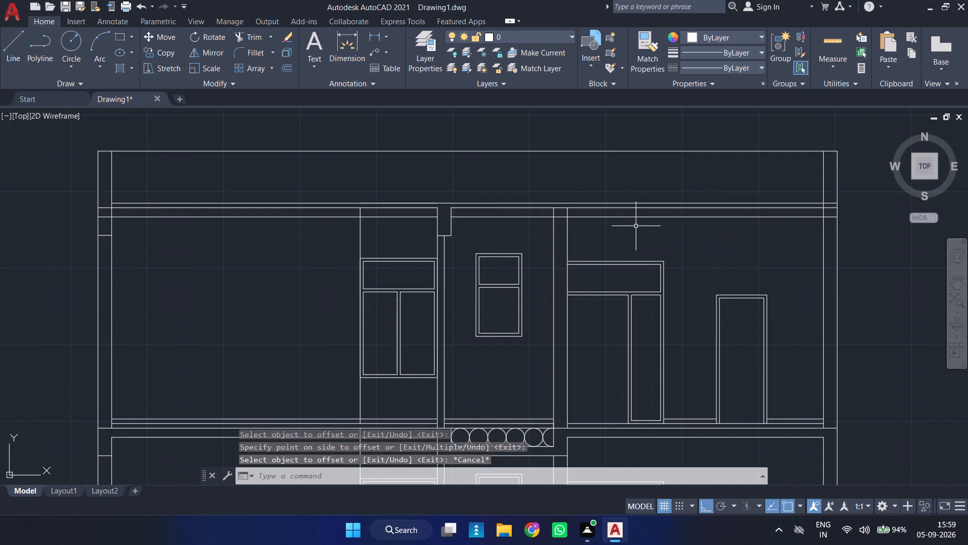
Trim the roof slab at the left outer wall, and cut the window-side vertical line and both beam sides through its thickness.
key("t")
key("r")
key("Return")
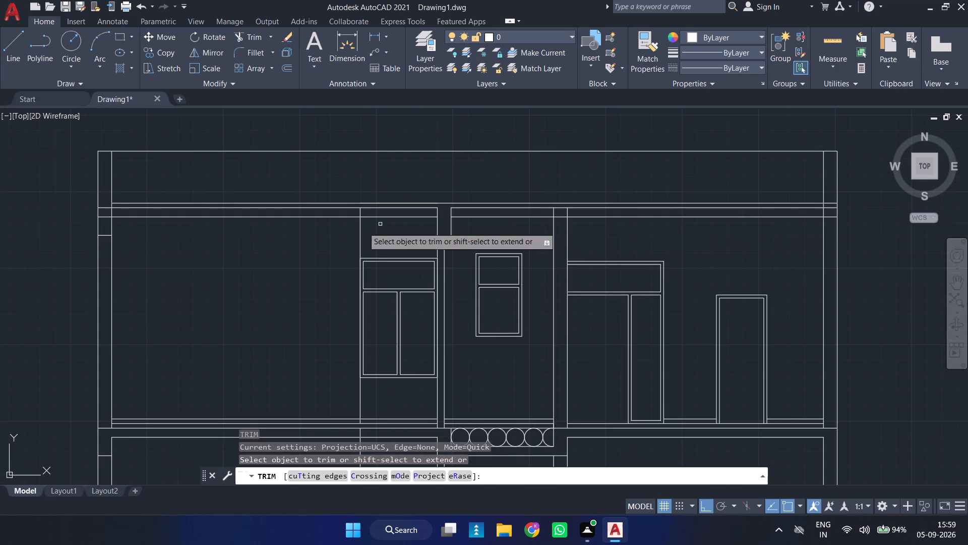
left_click(110, 212)
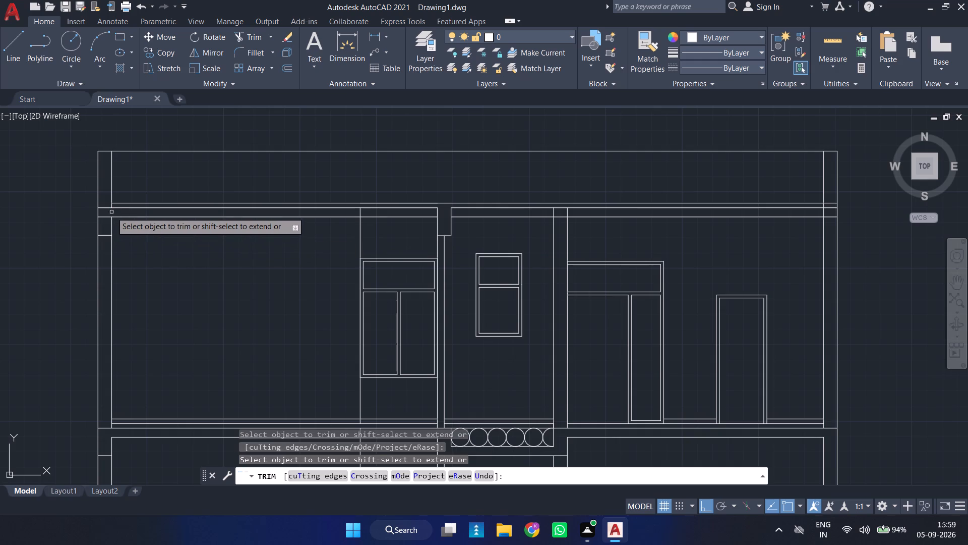
left_click(104, 219)
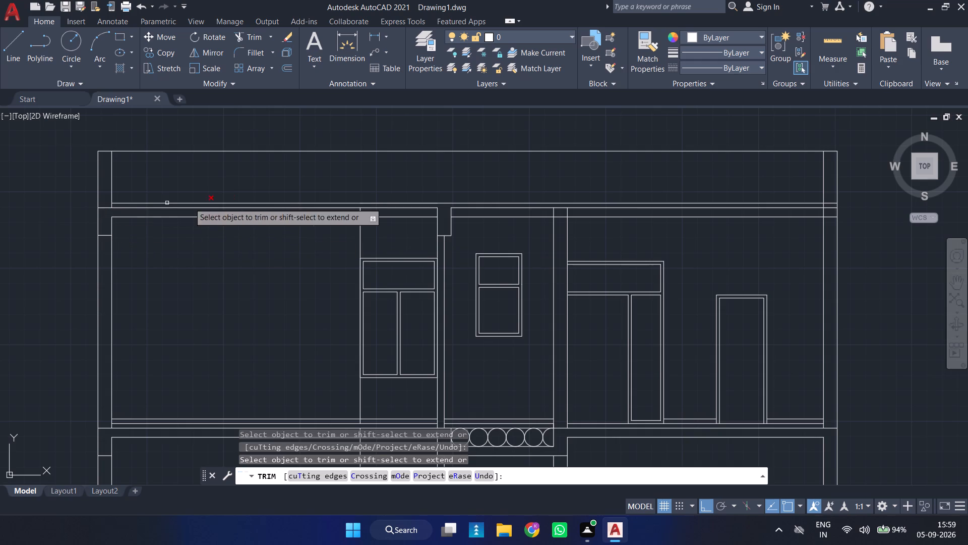
left_click(360, 214)
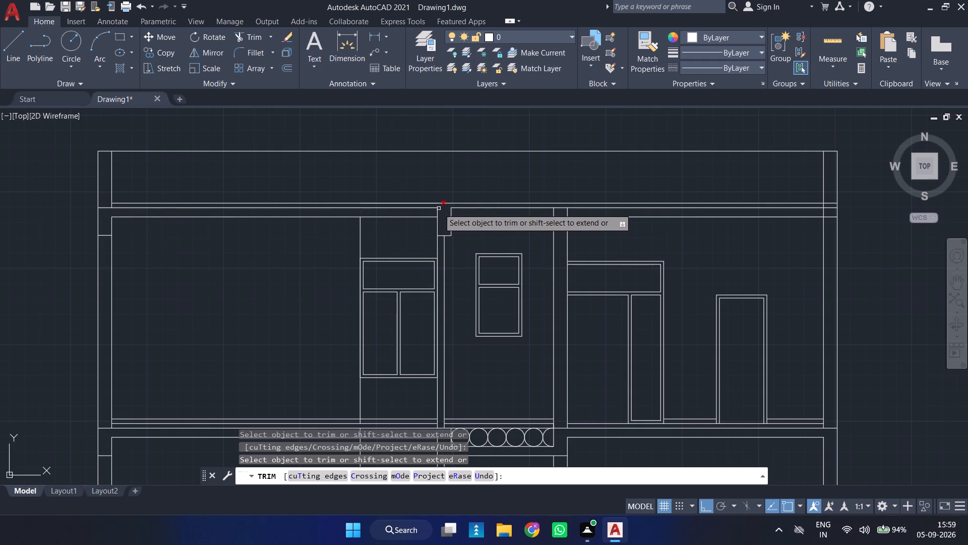
left_click(437, 211)
left_click(450, 212)
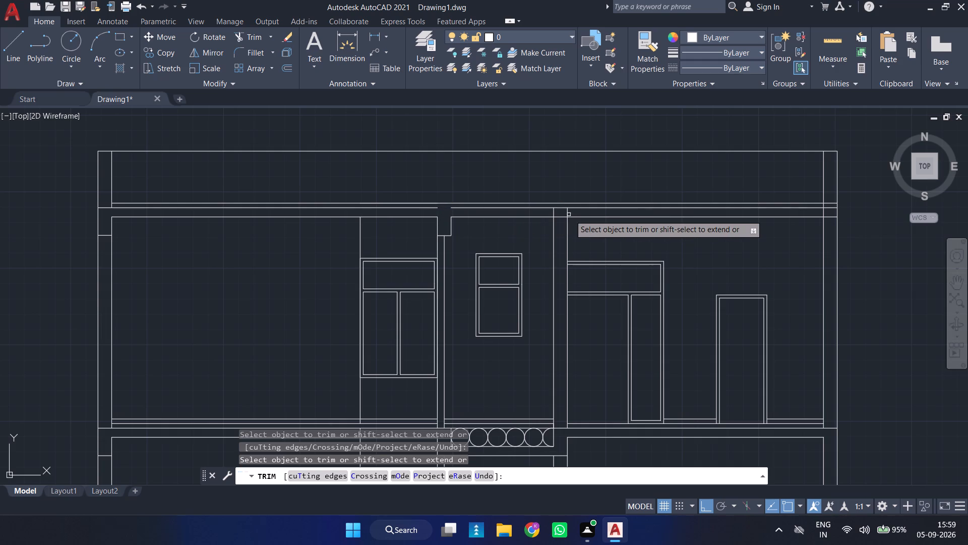
Trim the roof slab lines where they meet the right inner wall and right outer wall, opening the slab-to-wall junctions.
left_click(555, 214)
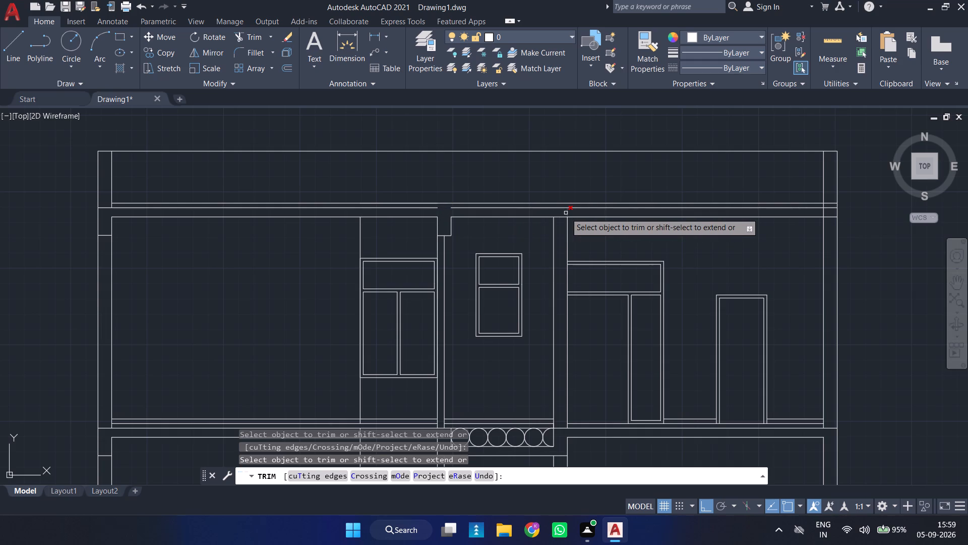
left_click(566, 213)
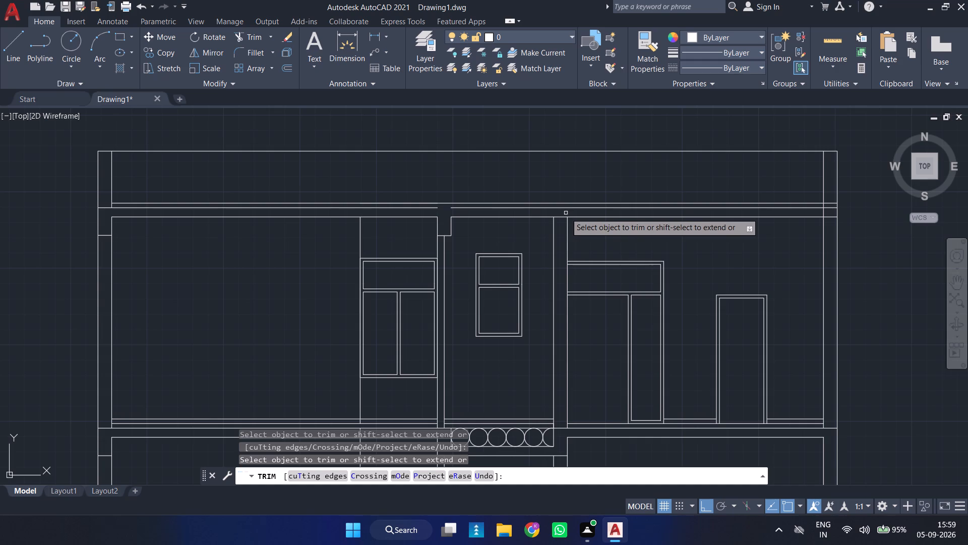
left_click(561, 218)
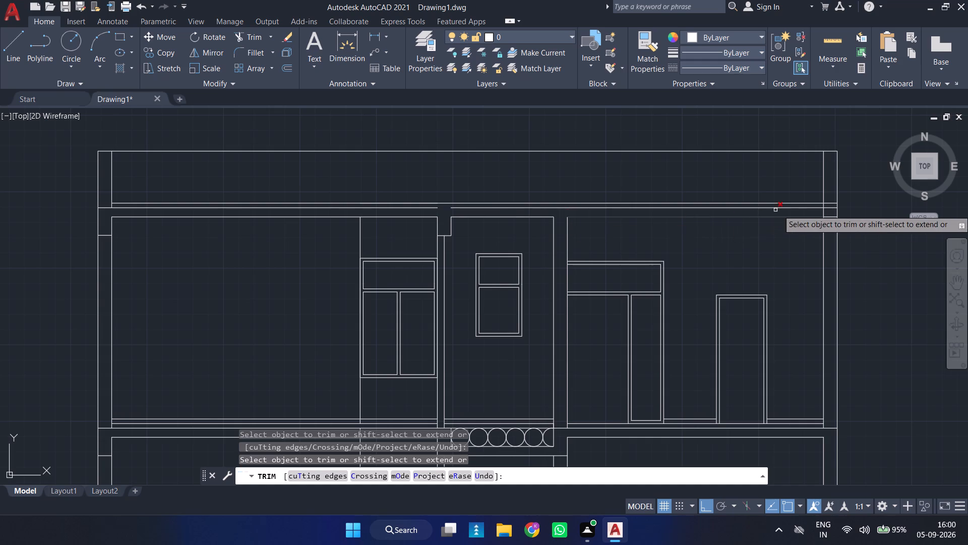
left_click(831, 221)
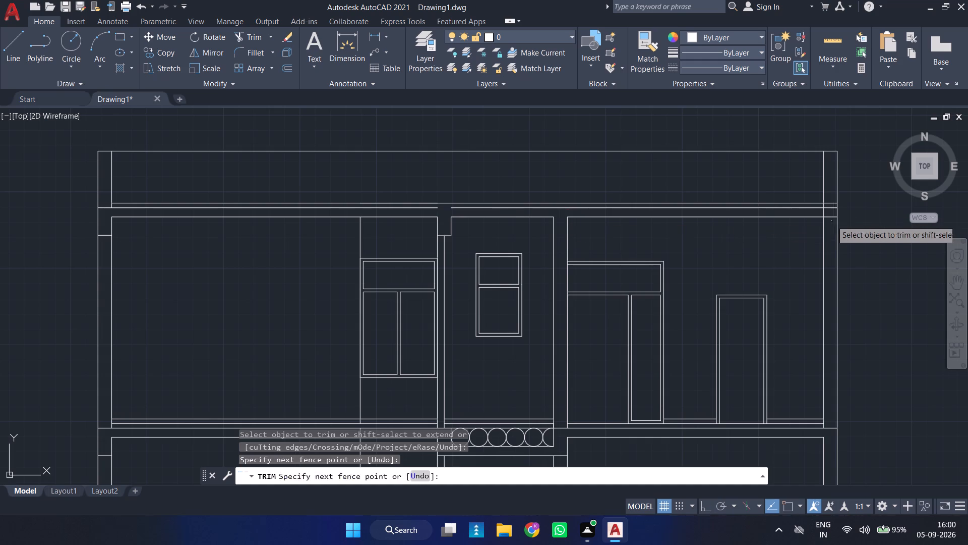
left_click(829, 208)
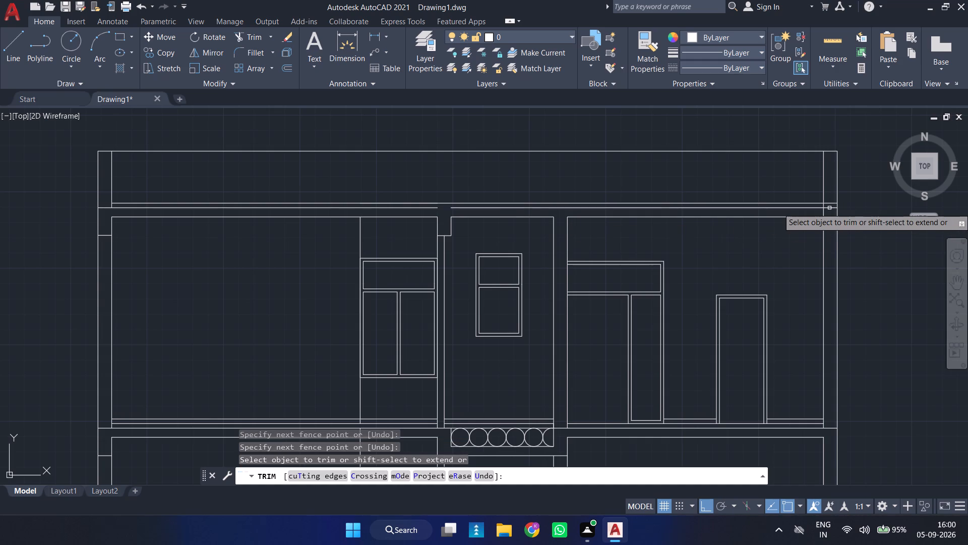
left_click(828, 207)
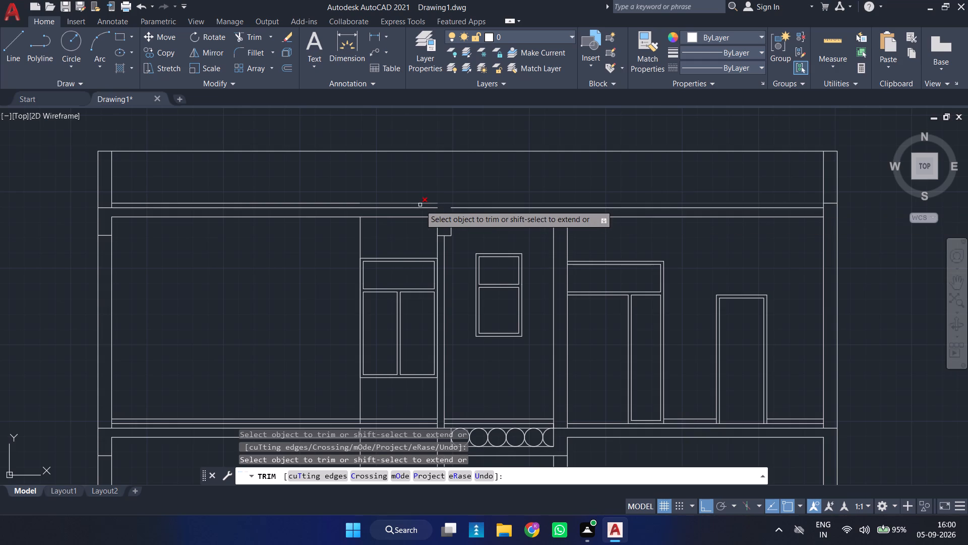
key("Escape")
Extend the roof slab's middle line across the gap above the left inner wall's beam.
key("e")
key("x")
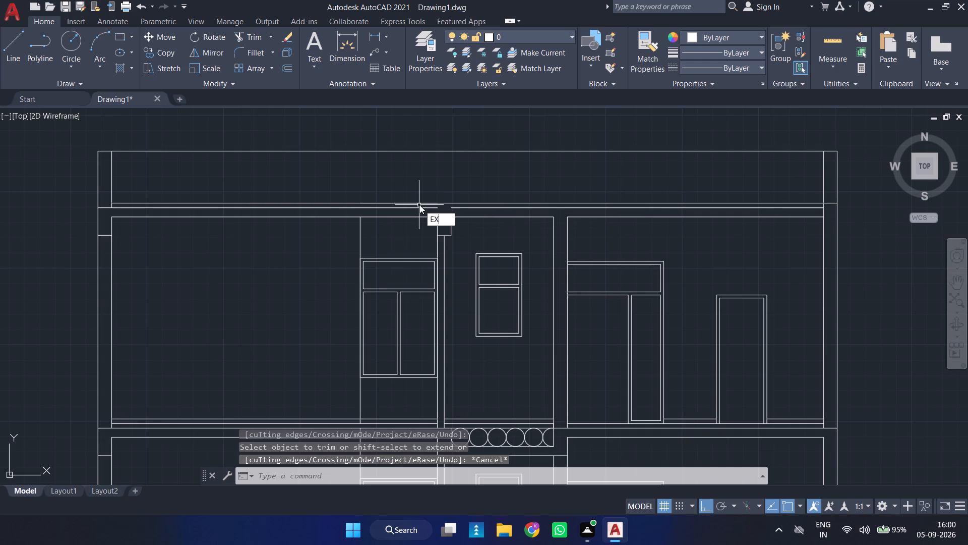
key("Return")
left_click(465, 208)
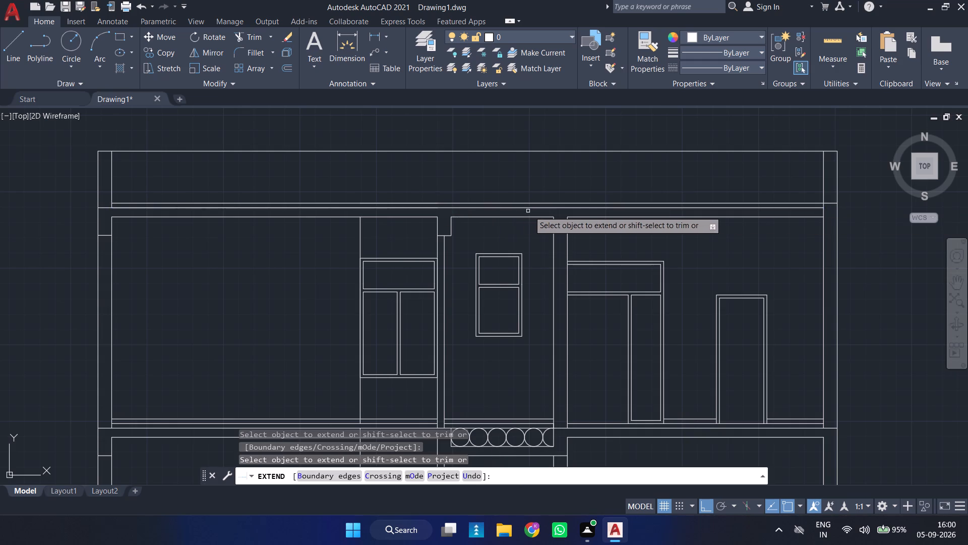
key("Escape")
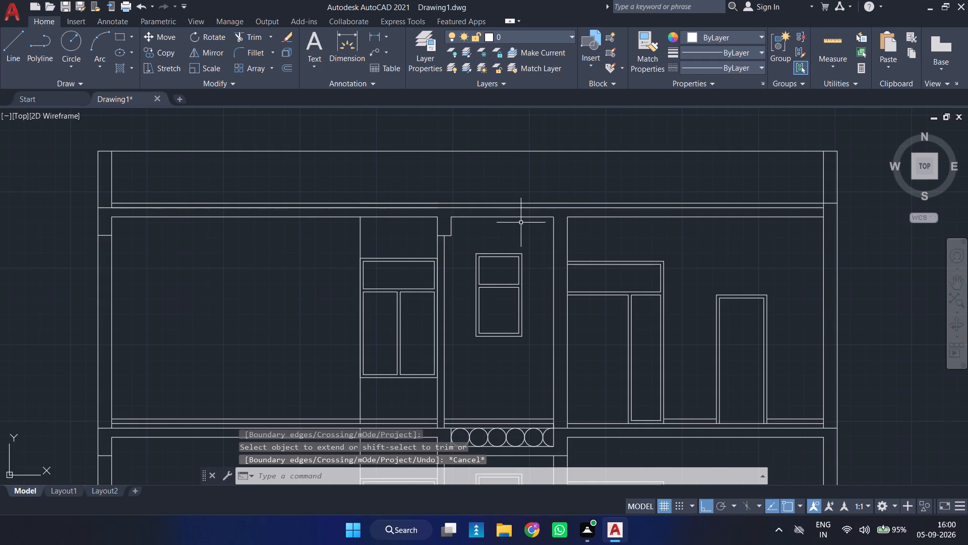
Copy the beam's bottom line under the roof slab from the left inner wall to the right inner wall and right outer wall.
scroll(521, 223, "down", 1)
middle_click_drag(526, 226, 432, 228)
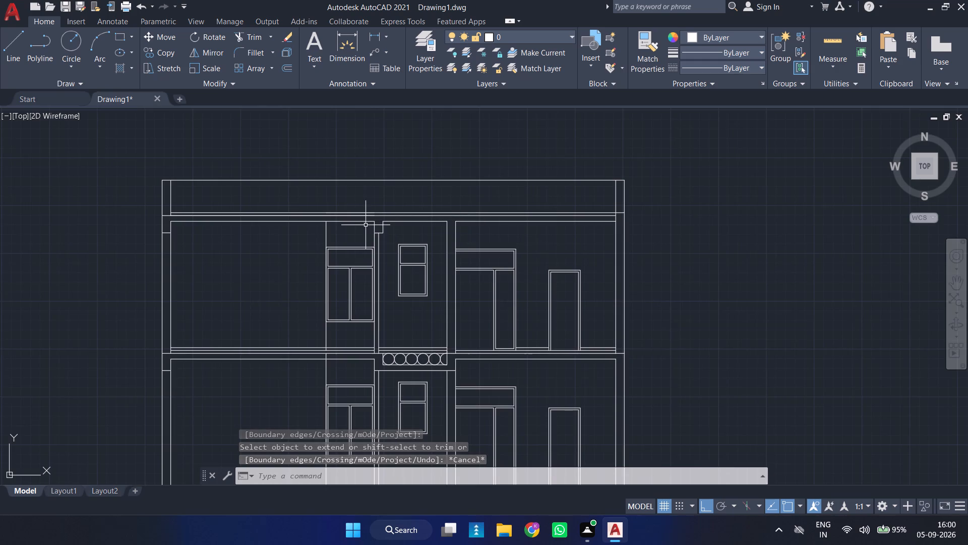
scroll(366, 225, "up", 2)
left_click(399, 244)
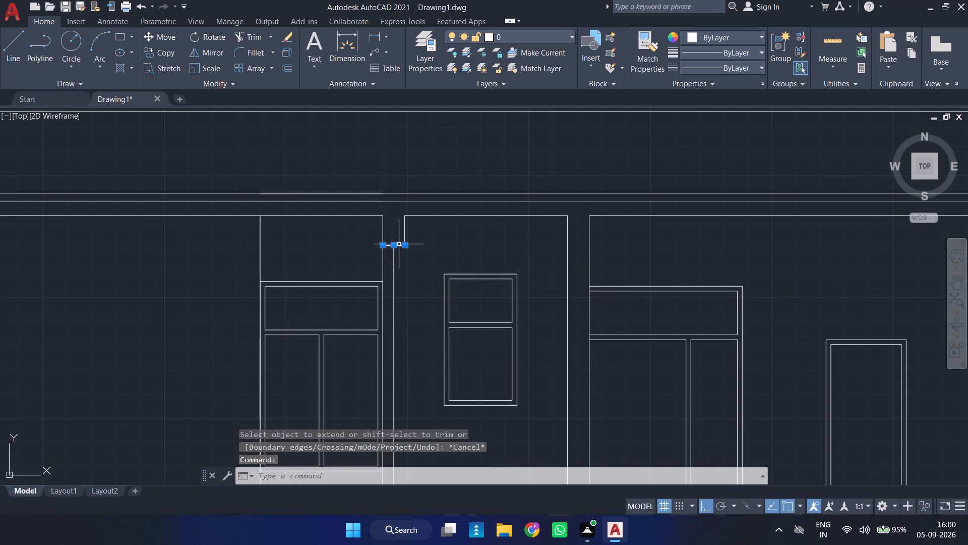
type("CO")
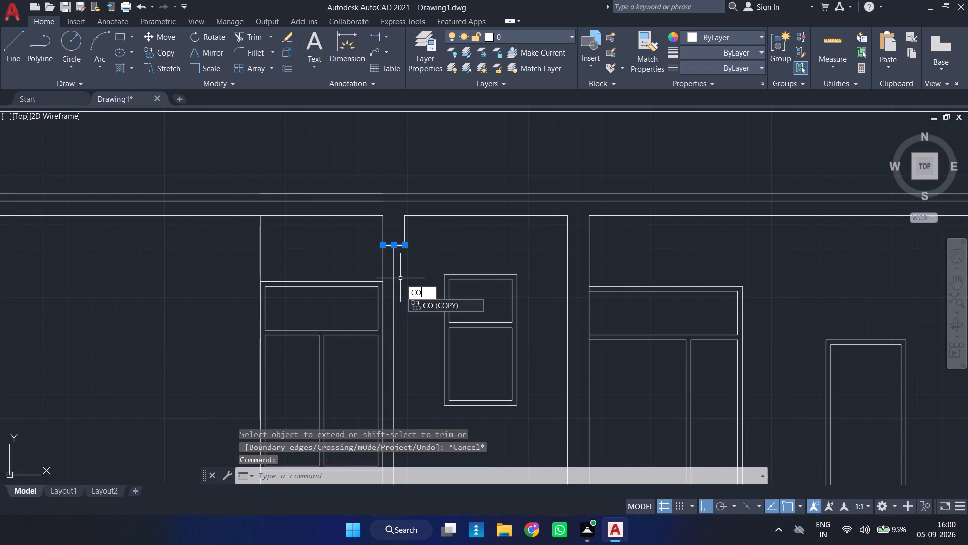
key("Return")
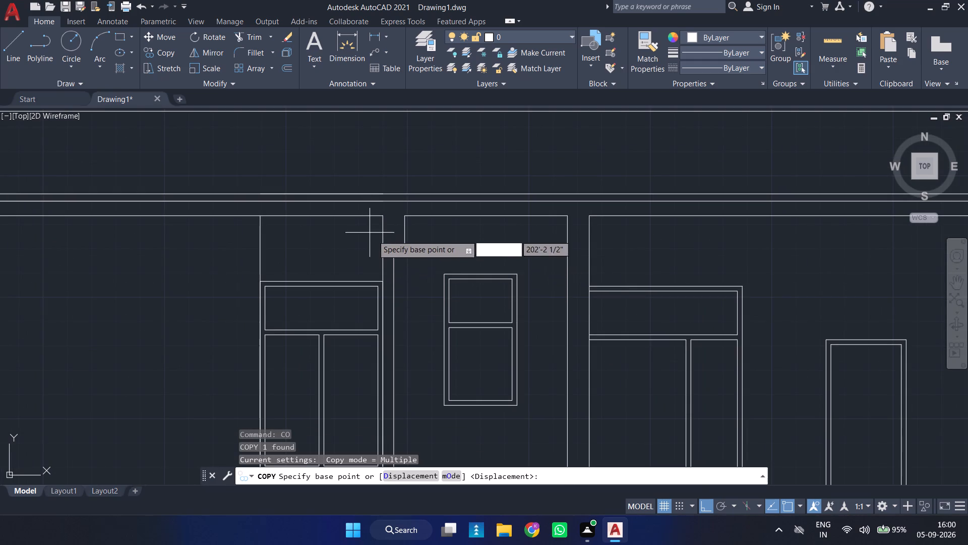
left_click(384, 246)
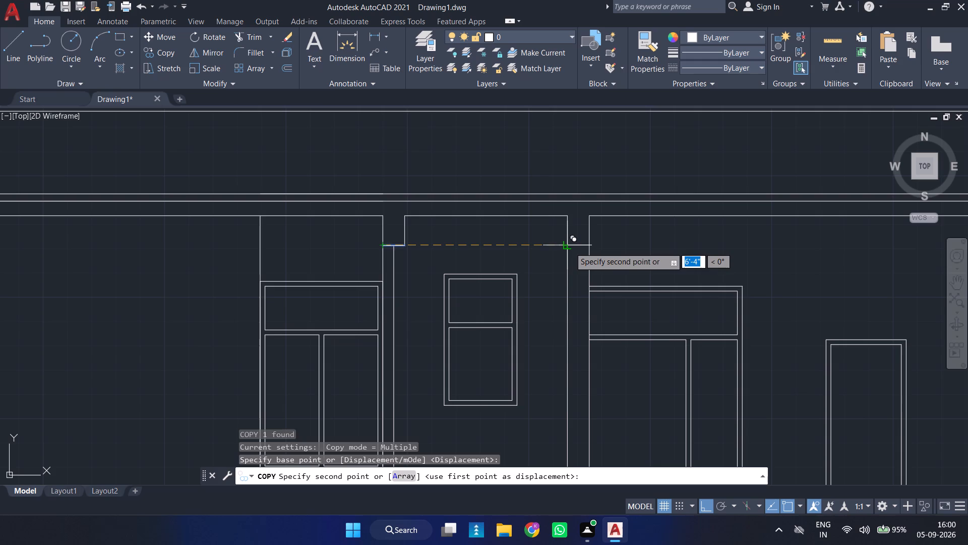
left_click(570, 247)
scroll(648, 249, "down", 2)
middle_click_drag(668, 248, 352, 247)
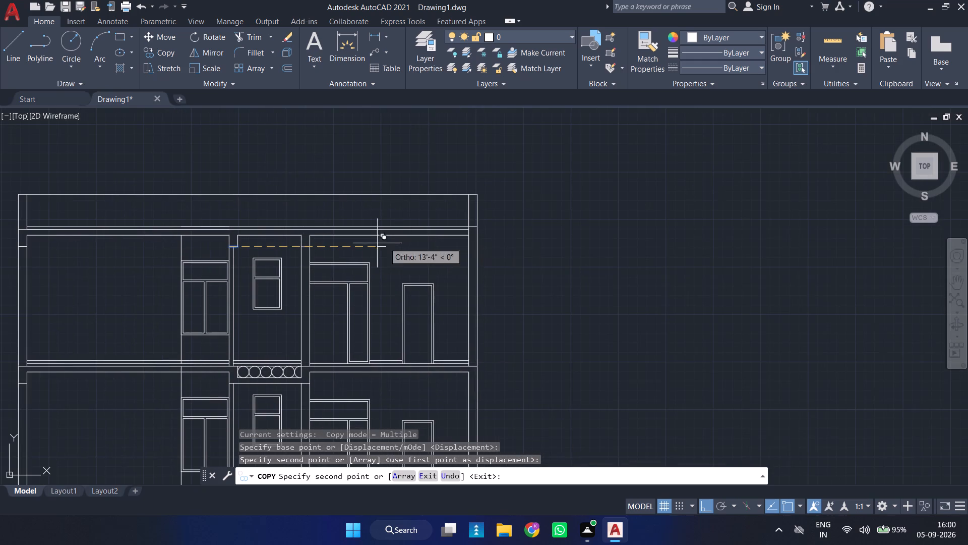
left_click(469, 247)
key("space")
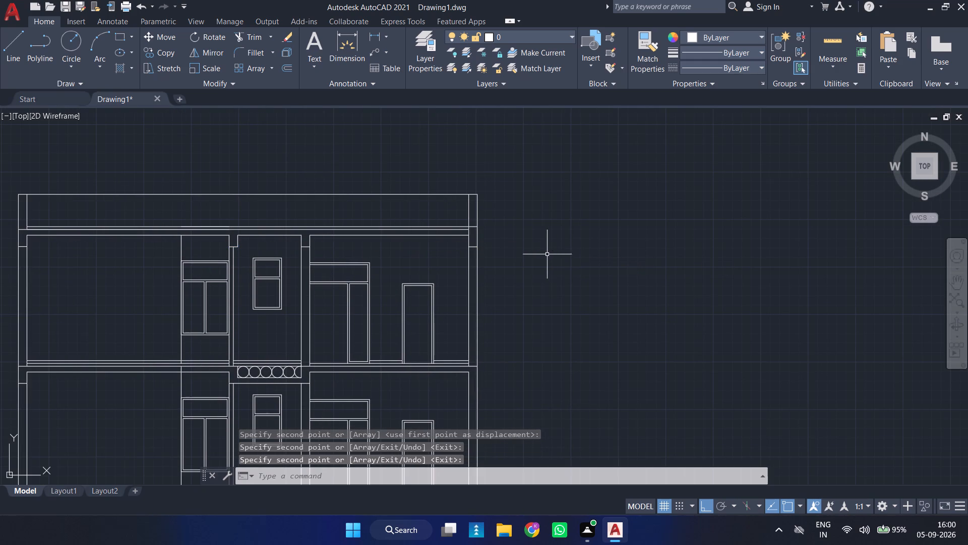
Copy the left outer wall's beam bottom line below the lowest drawn slab across to the right outer wall at the same level.
scroll(521, 262, "down", 2)
middle_click_drag(526, 272, 607, 211)
scroll(505, 278, "up", 2)
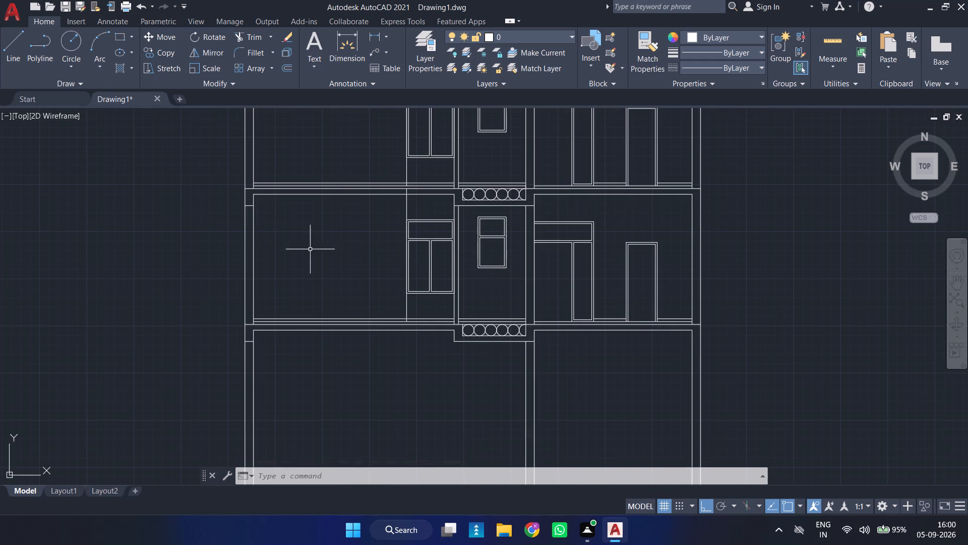
scroll(276, 343, "up", 1)
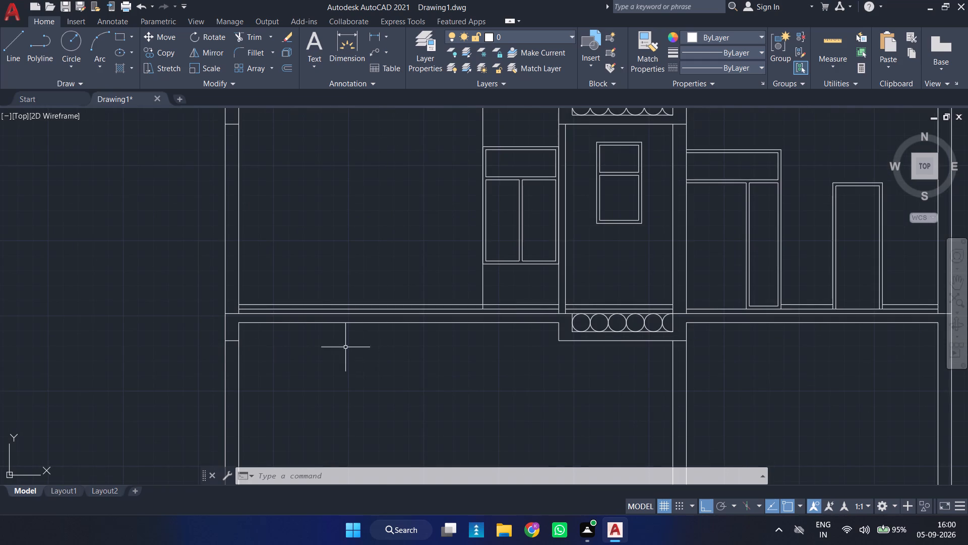
left_click(229, 340)
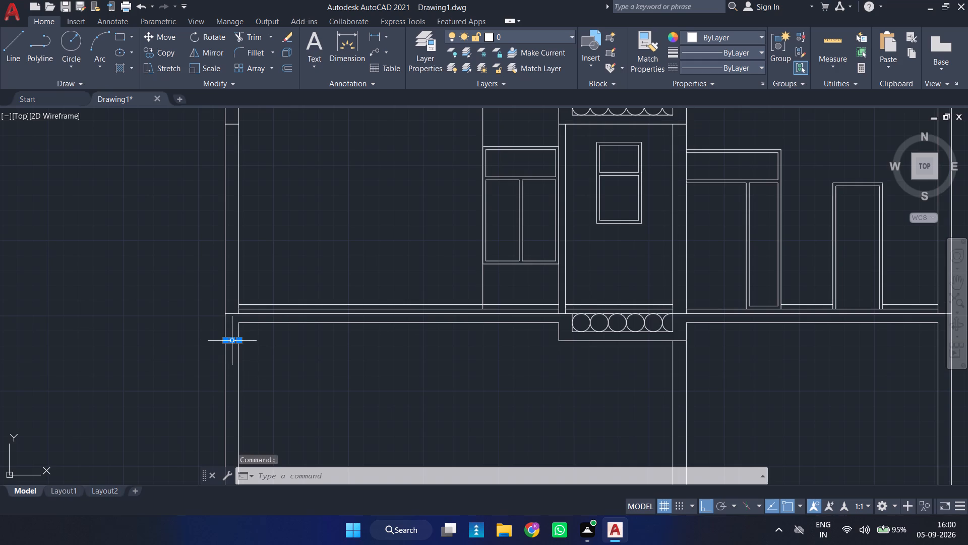
key("space")
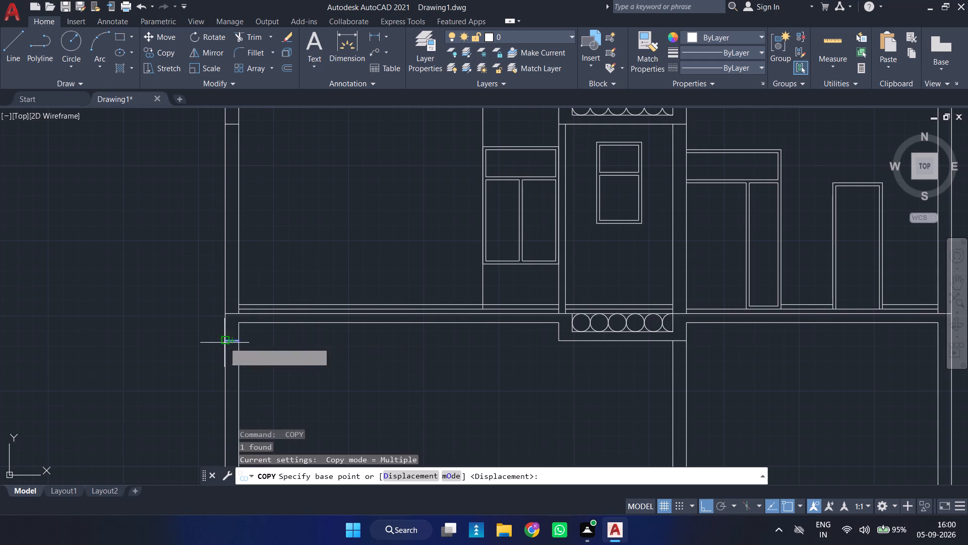
left_click(224, 340)
scroll(542, 359, "down", 2)
middle_click_drag(650, 364, 399, 368)
scroll(436, 363, "up", 3)
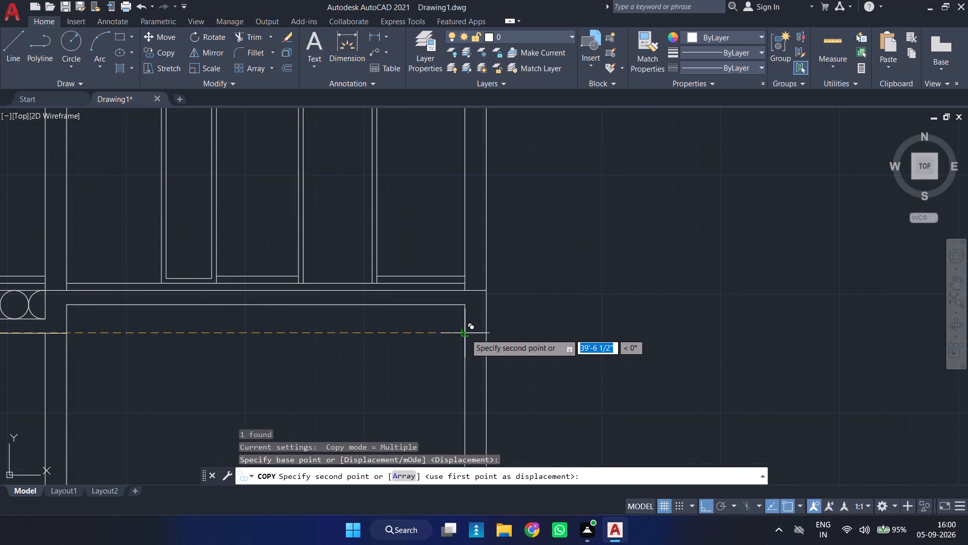
left_click(465, 334)
key("space")
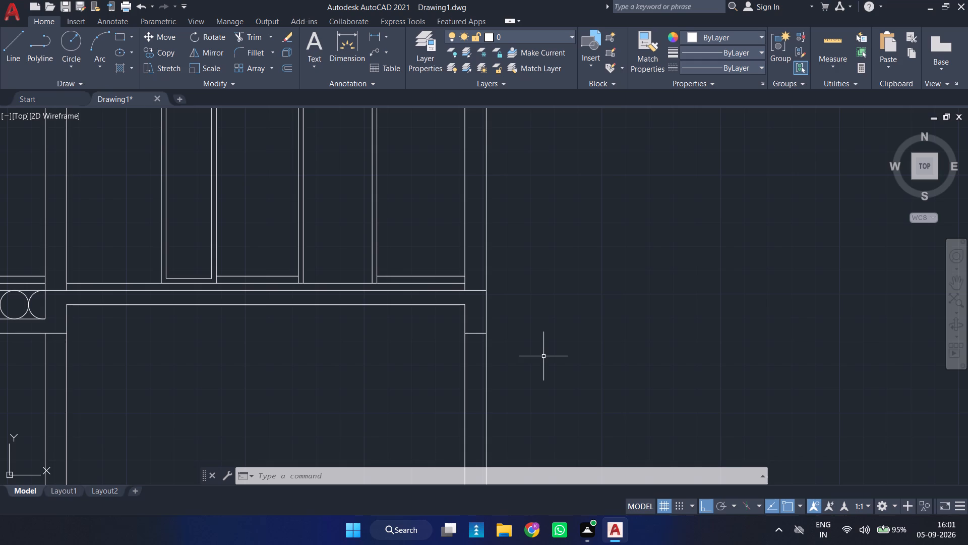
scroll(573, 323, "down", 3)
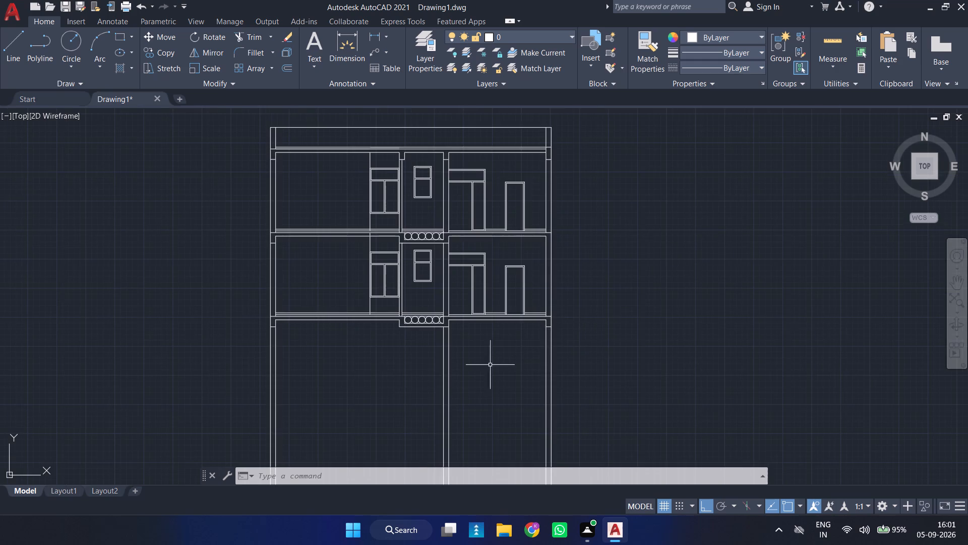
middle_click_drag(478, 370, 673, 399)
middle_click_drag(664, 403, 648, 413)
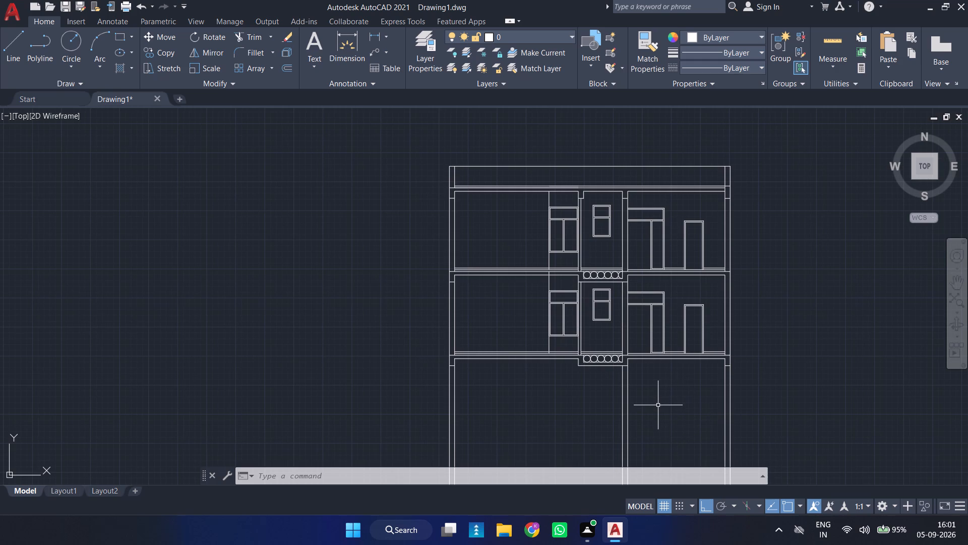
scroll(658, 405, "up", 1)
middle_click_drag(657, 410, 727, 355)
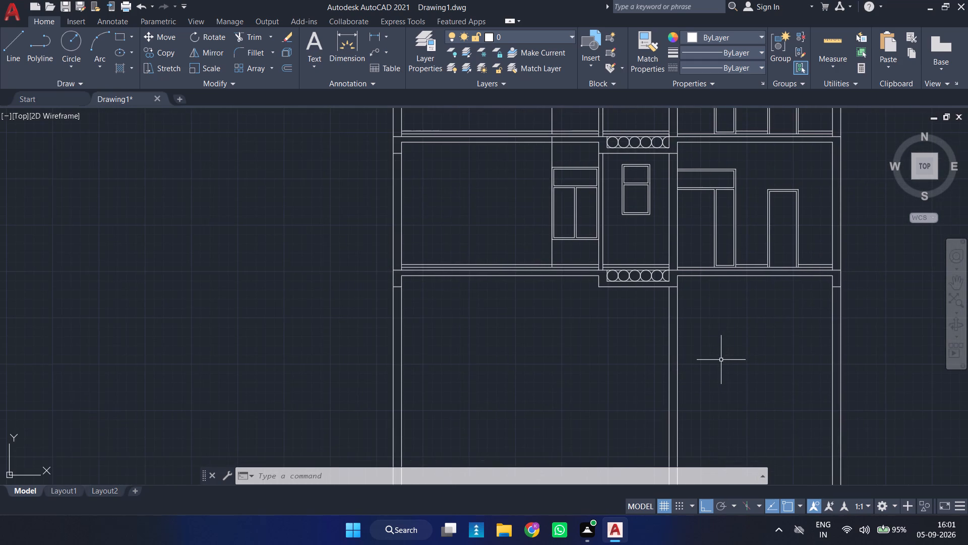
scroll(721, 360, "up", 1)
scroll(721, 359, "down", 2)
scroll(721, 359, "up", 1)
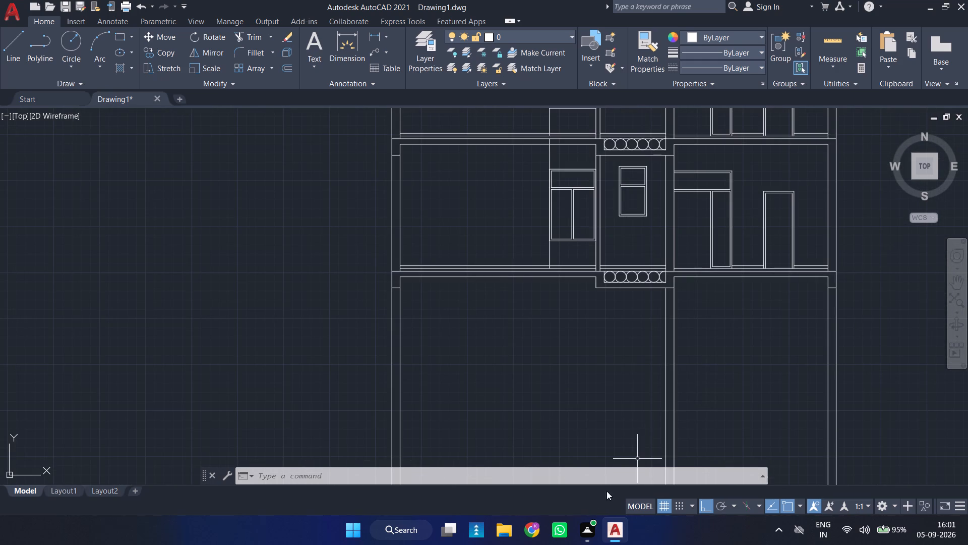
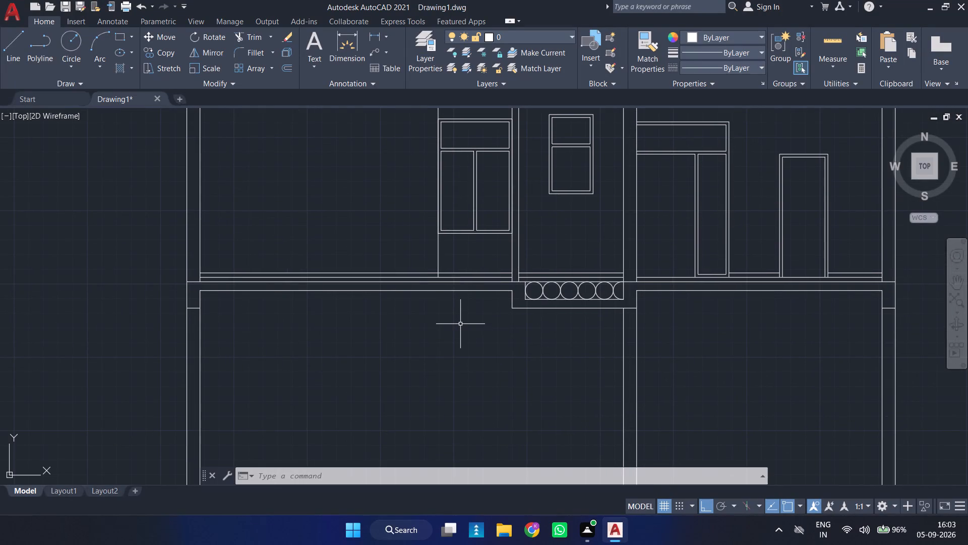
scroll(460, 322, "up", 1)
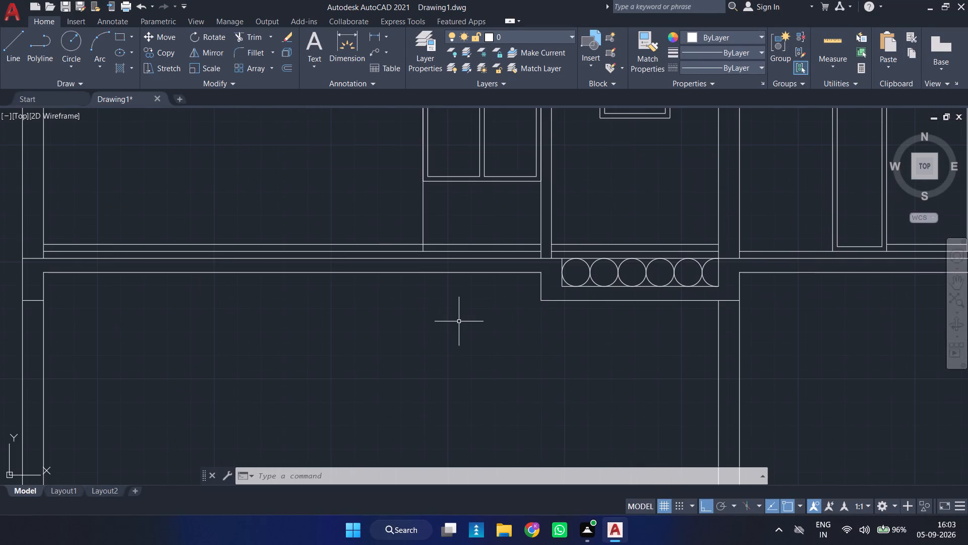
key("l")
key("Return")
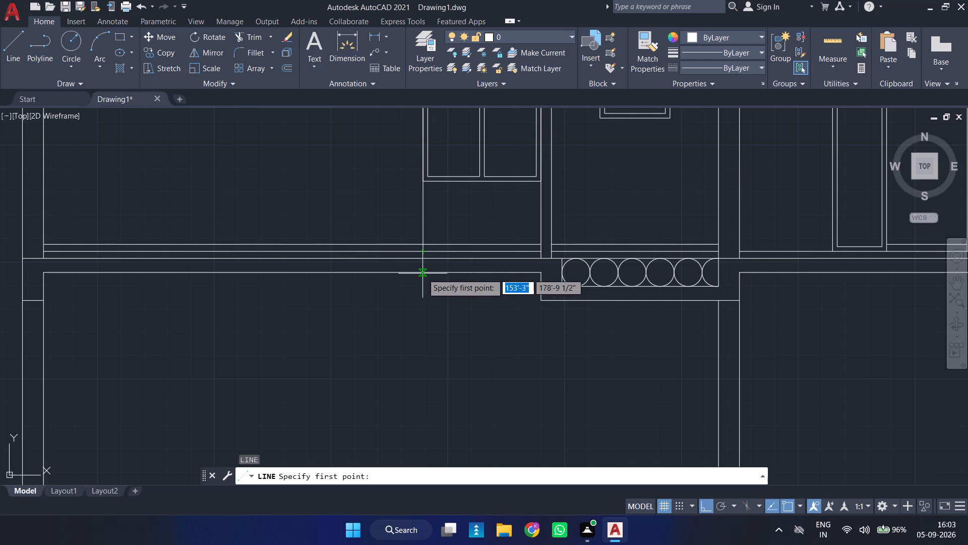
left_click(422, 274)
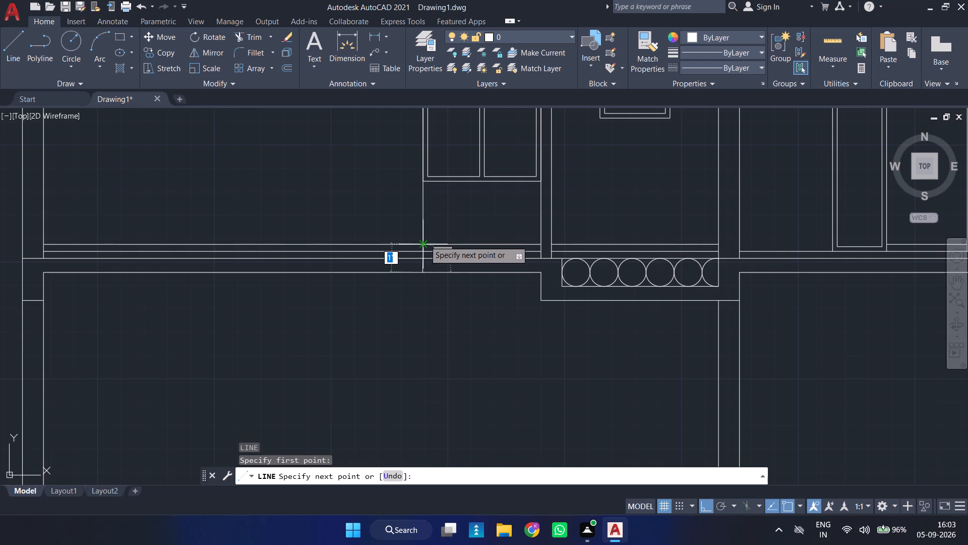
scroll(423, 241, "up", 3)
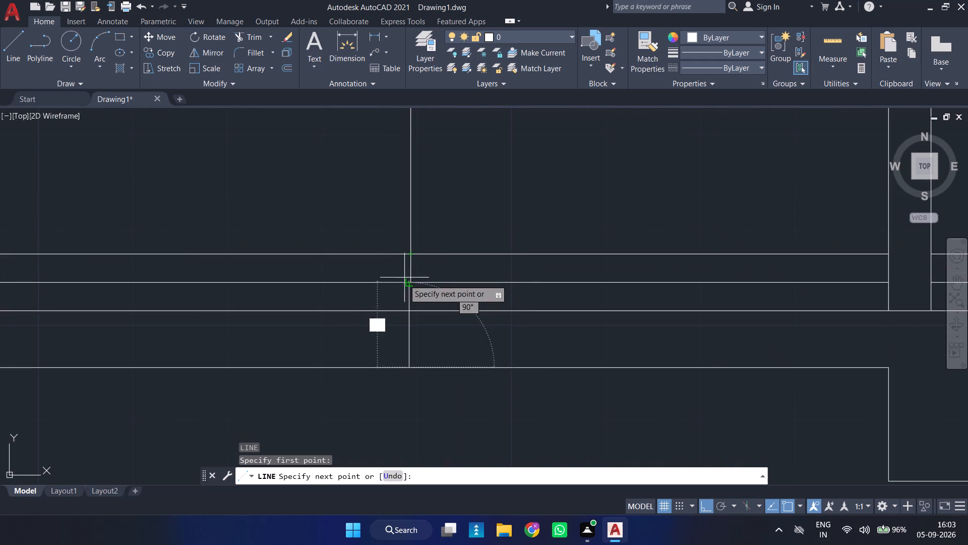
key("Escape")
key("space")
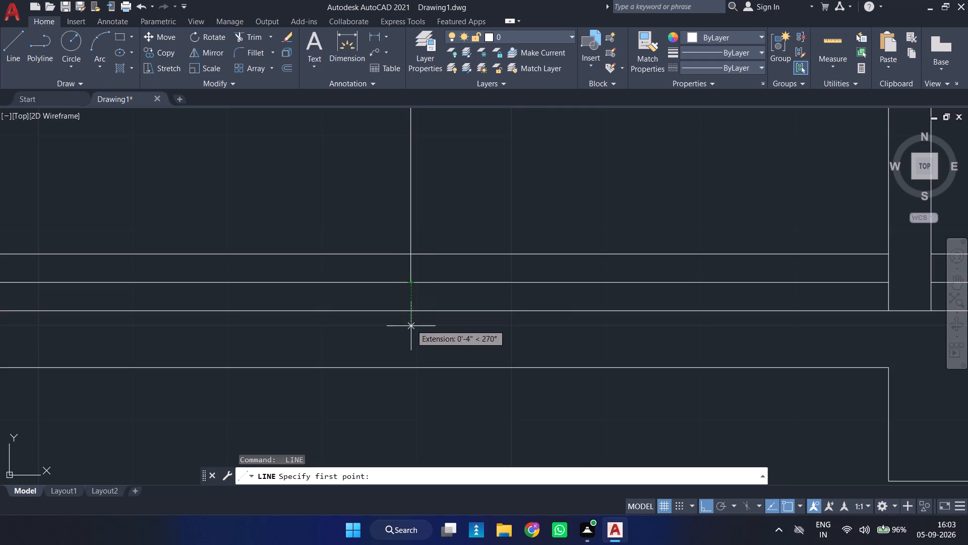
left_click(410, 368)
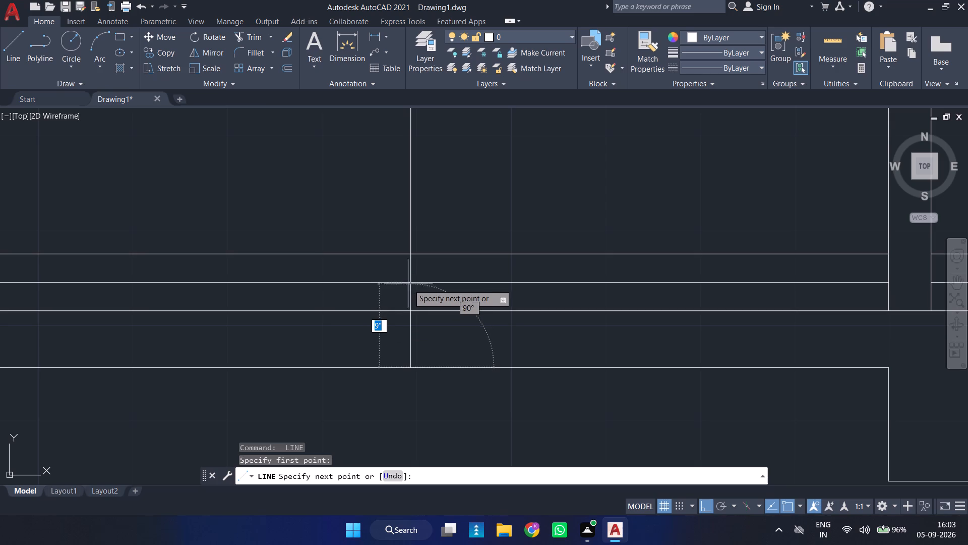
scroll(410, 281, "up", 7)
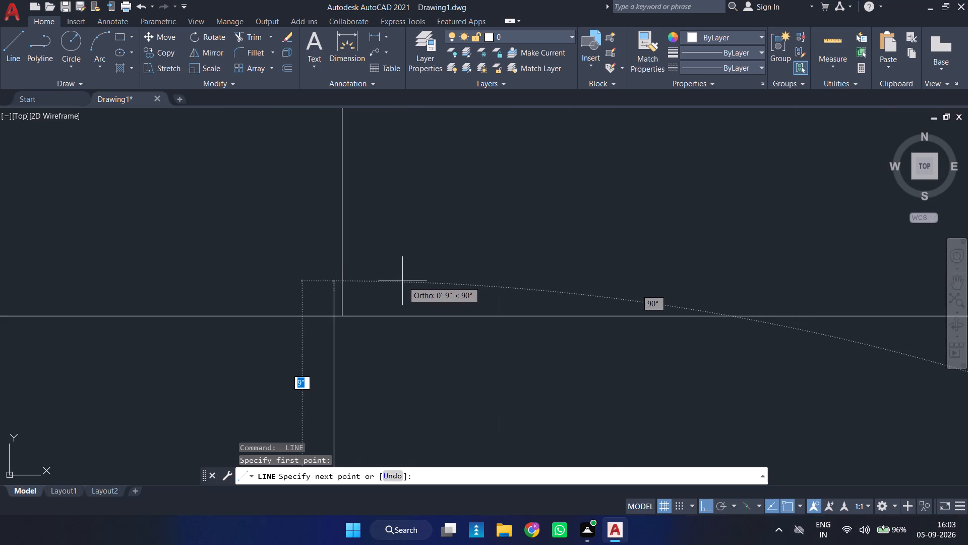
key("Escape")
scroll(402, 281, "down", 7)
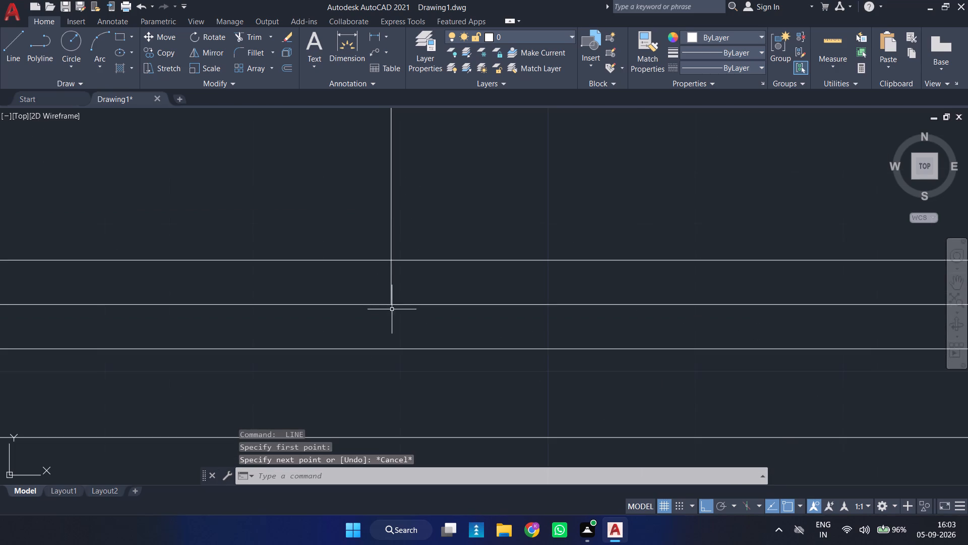
Draw a 2'10.5" line straight down from the slab's underside, starting in line with the left vertical line below the window above.
middle_click_drag(405, 333, 394, 319)
key("l")
key("Return")
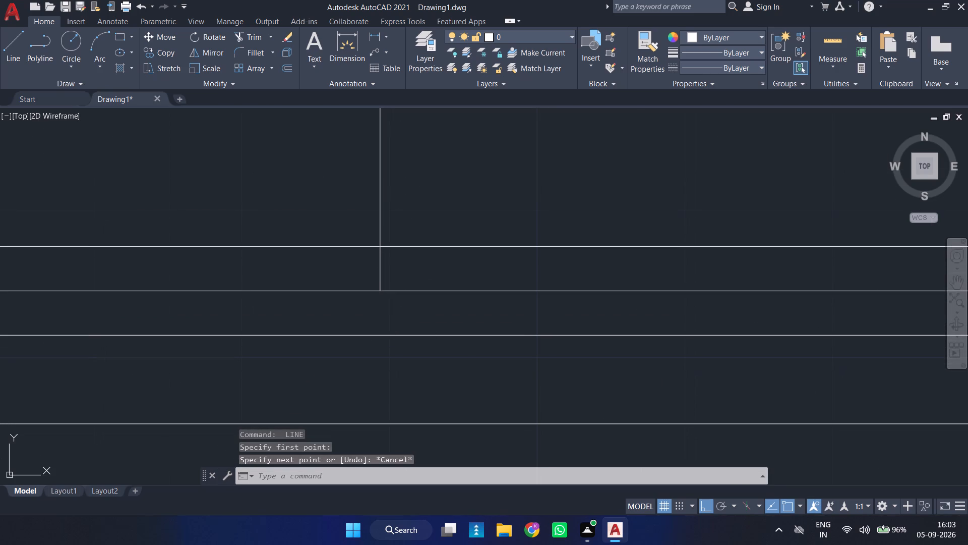
type("TK")
key("Return")
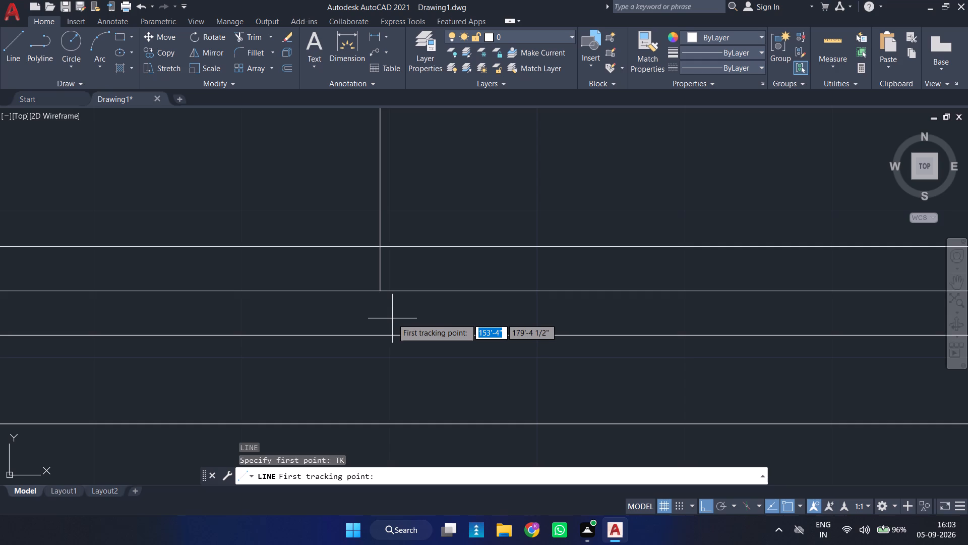
left_click(381, 293)
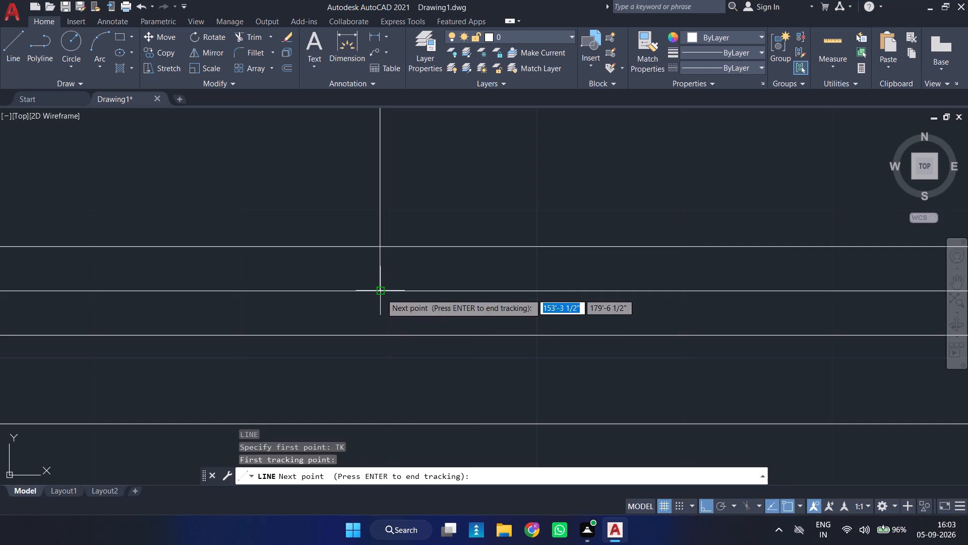
left_click(380, 424)
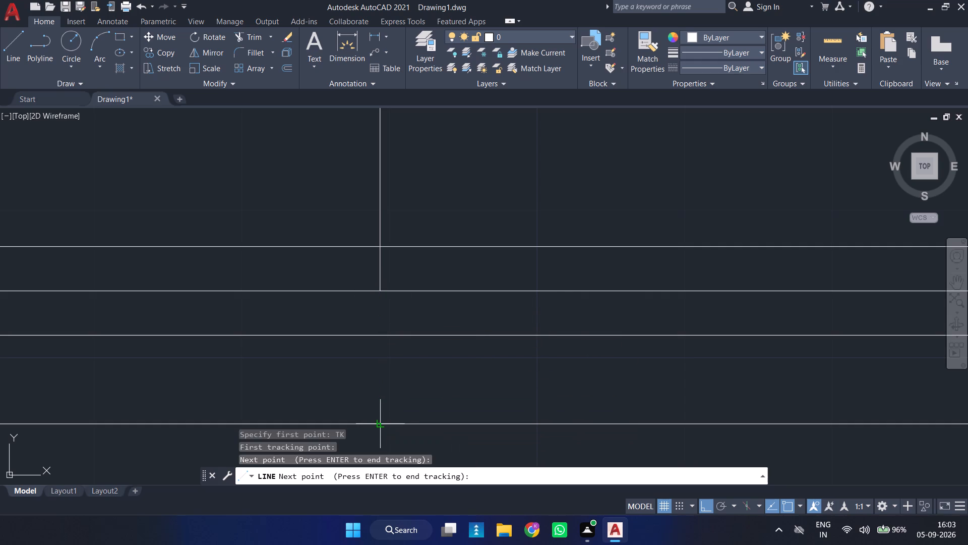
key("Return")
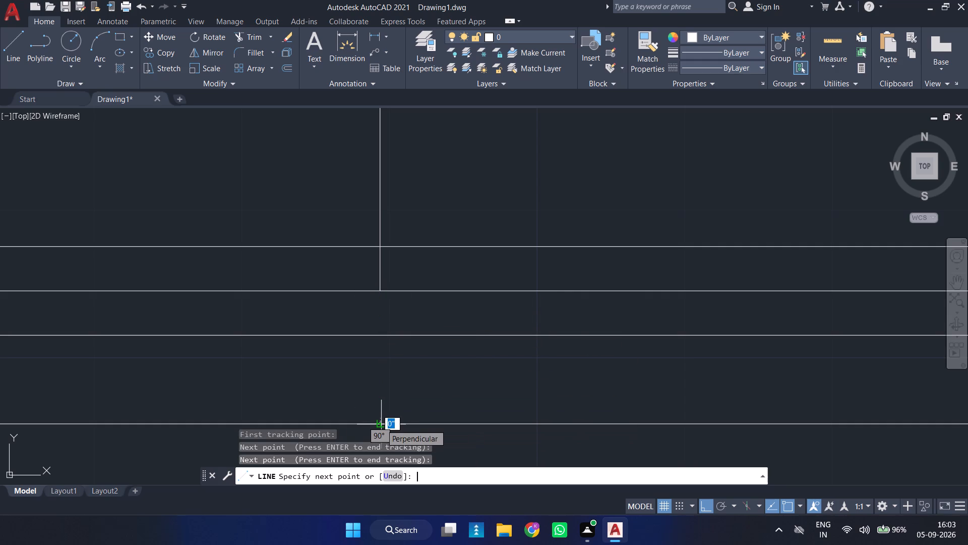
scroll(362, 367, "down", 3)
middle_click_drag(369, 403, 374, 294)
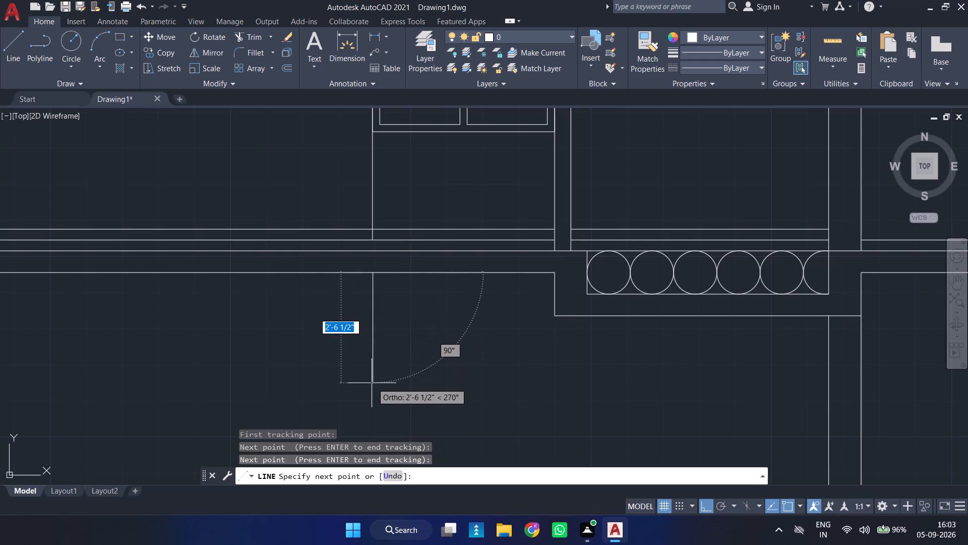
key("2")
key("apostrophe")
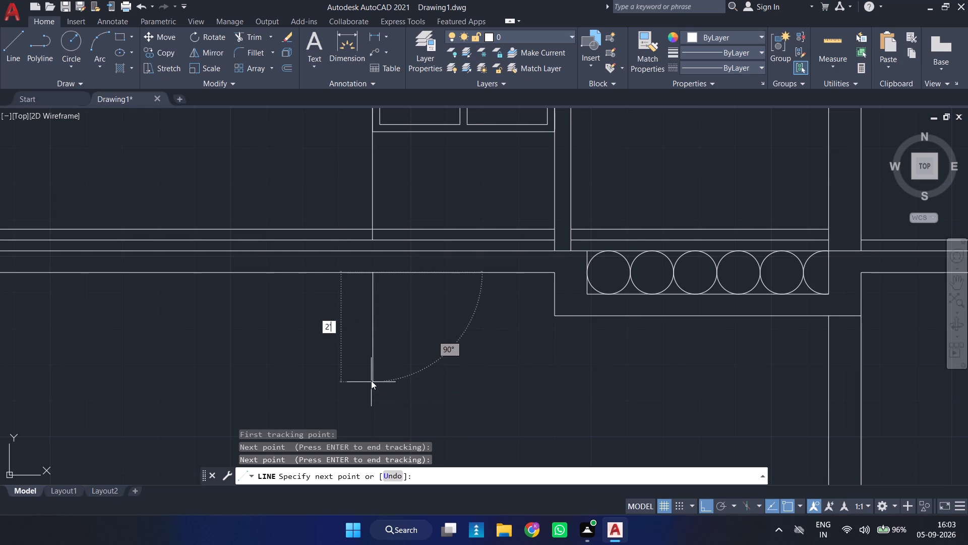
type("10.")
key("5")
key("Return")
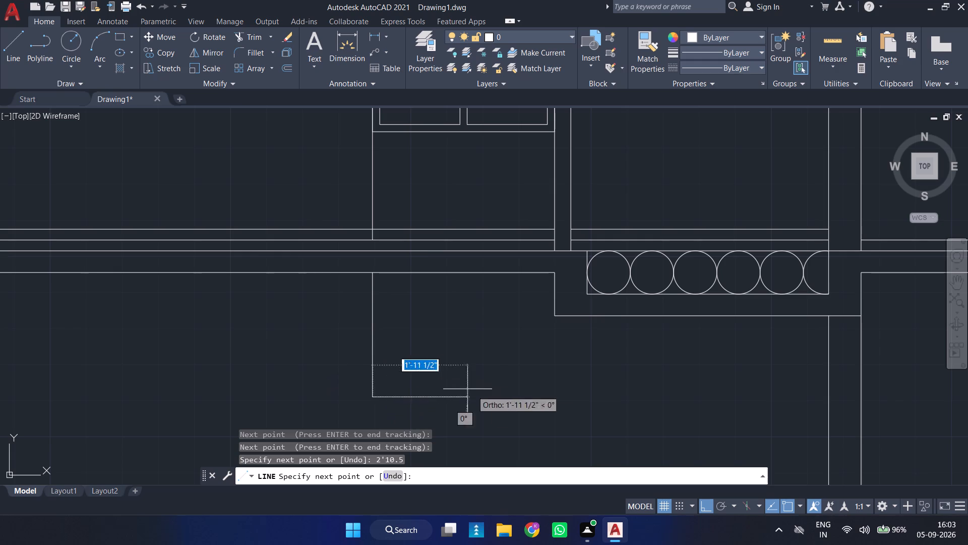
Continue the outline with a 4'3" horizontal line to the right and a vertical line up to the sunken slab's underside.
type("4'3")
key("Return")
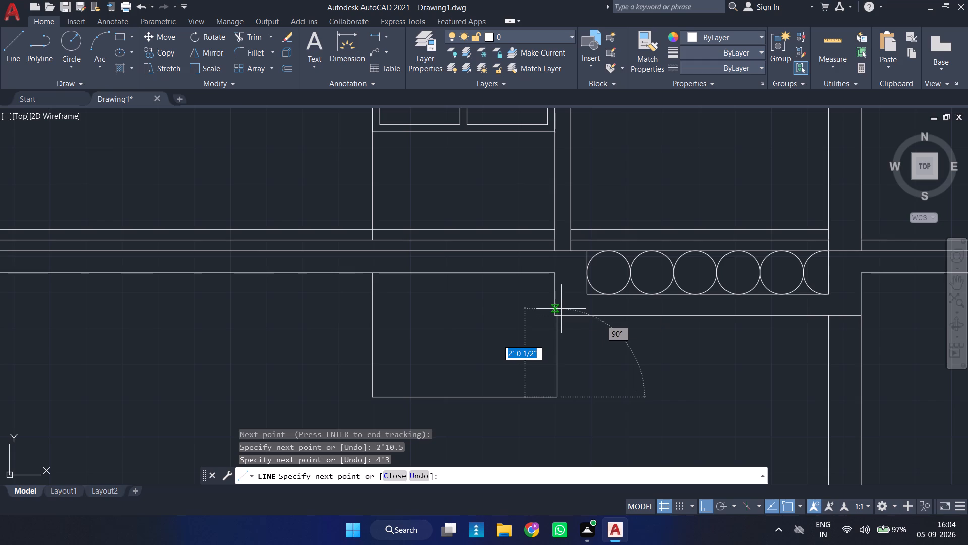
scroll(561, 308, "up", 2)
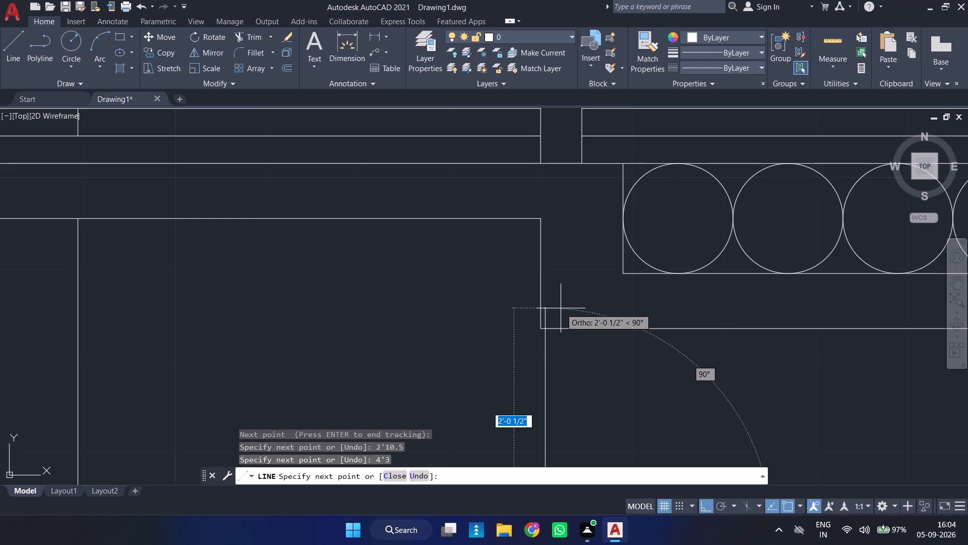
scroll(561, 308, "down", 2)
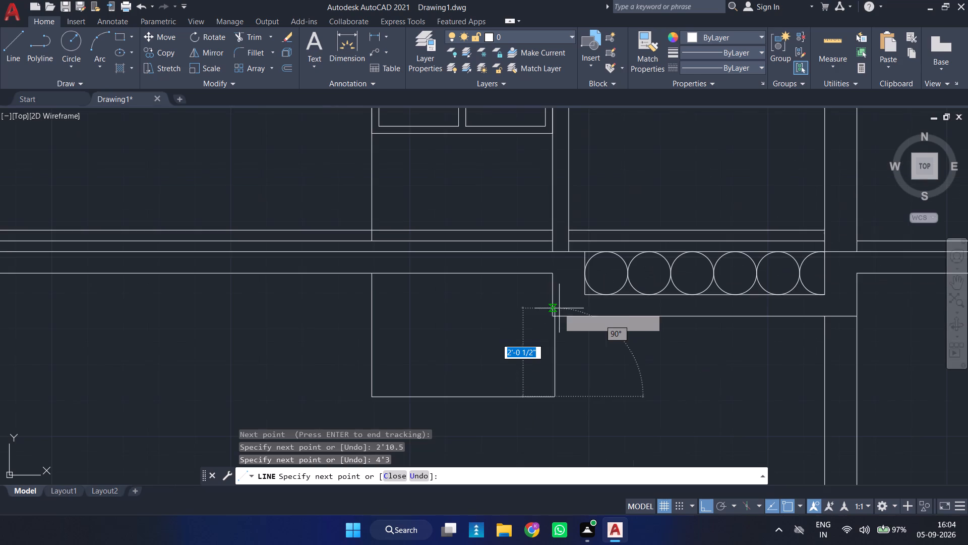
scroll(556, 313, "up", 4)
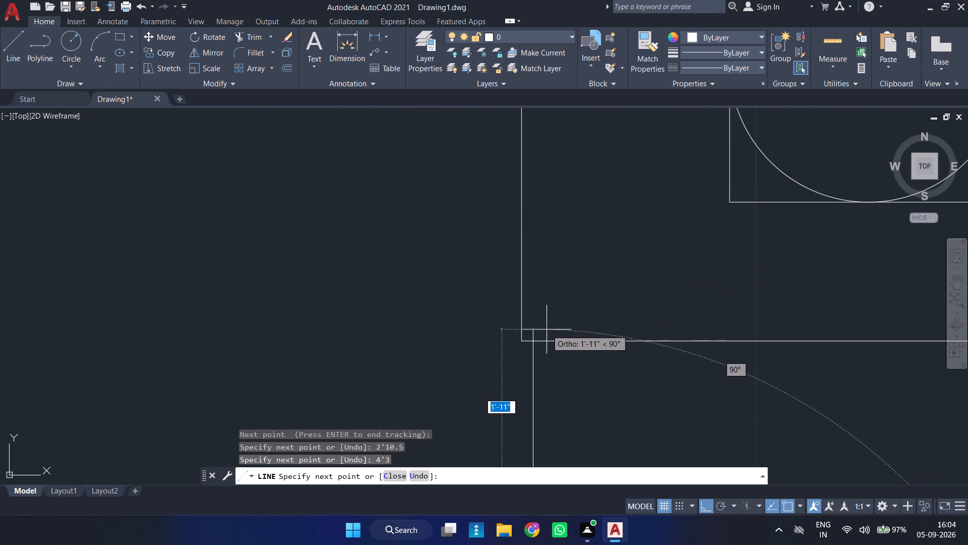
left_click(535, 341)
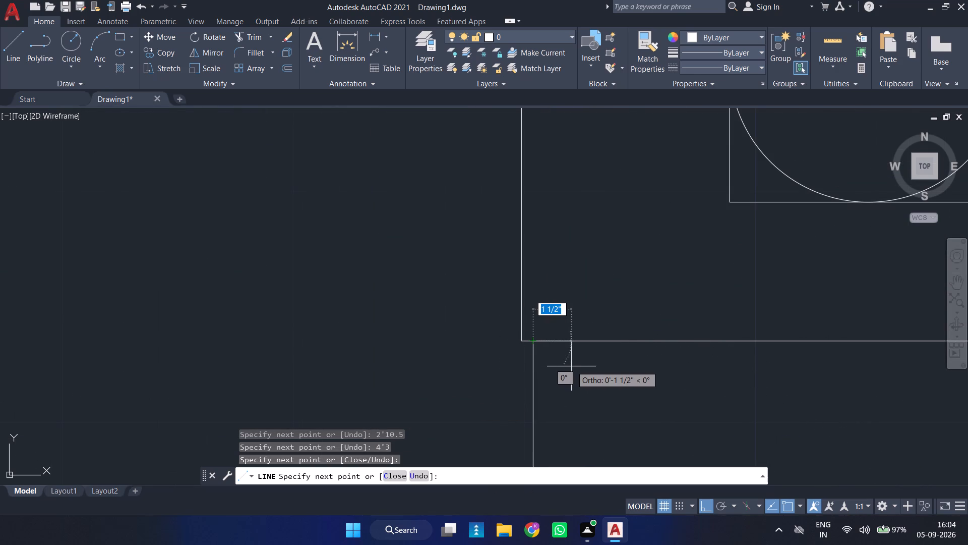
key("space")
Move the three new outline lines so the right line's upper end meets the sunken slab's lower-left corner.
scroll(563, 344, "down", 8)
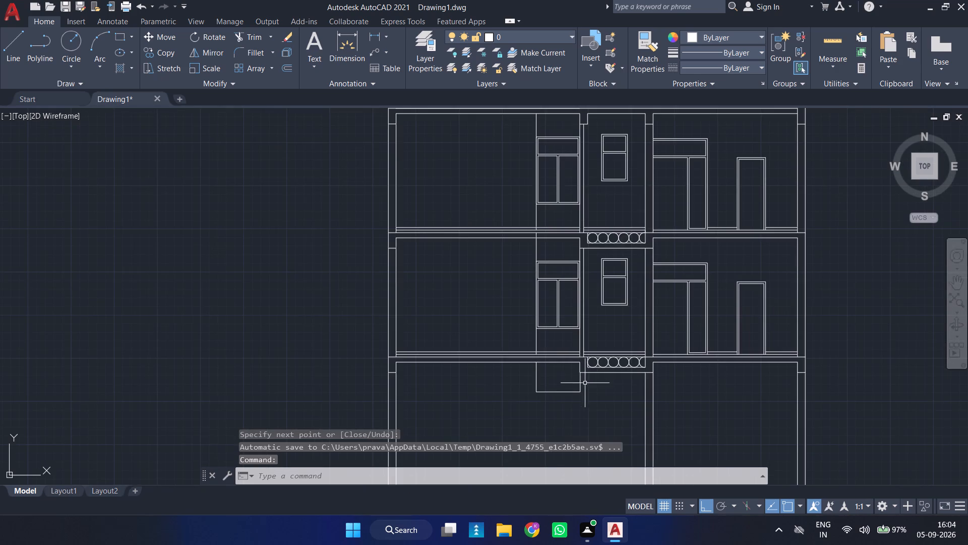
middle_click_drag(589, 389, 573, 356)
scroll(589, 390, "down", 1)
scroll(541, 352, "up", 3)
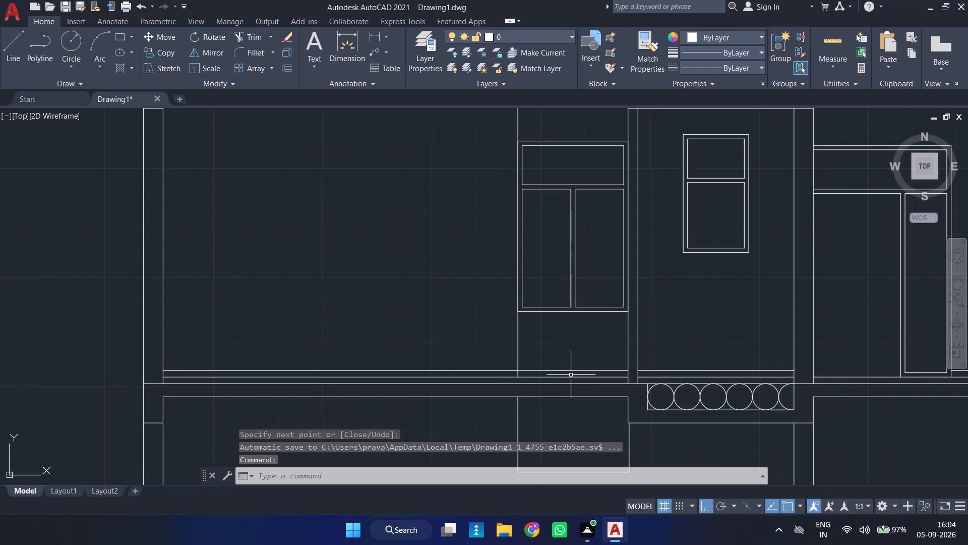
middle_click_drag(572, 386, 497, 287)
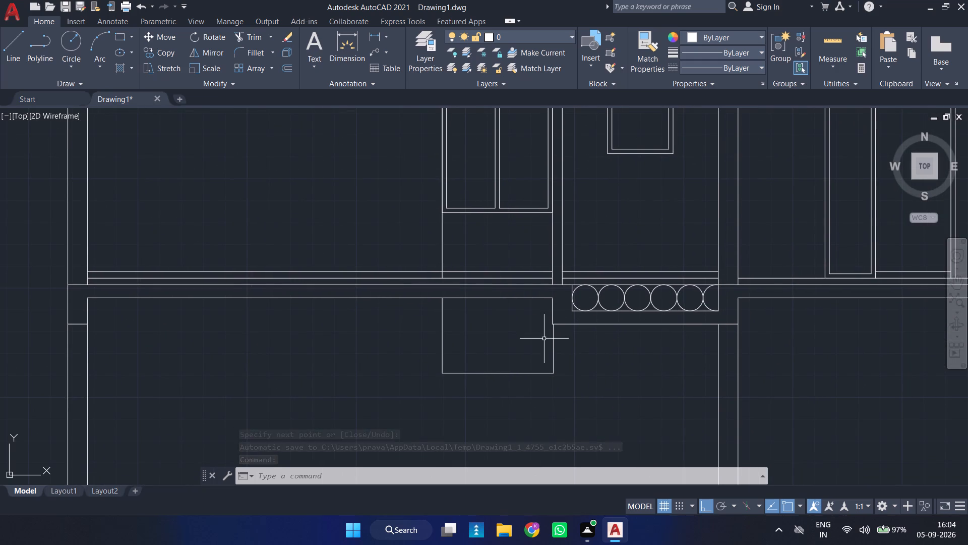
left_click(565, 355)
left_click(403, 367)
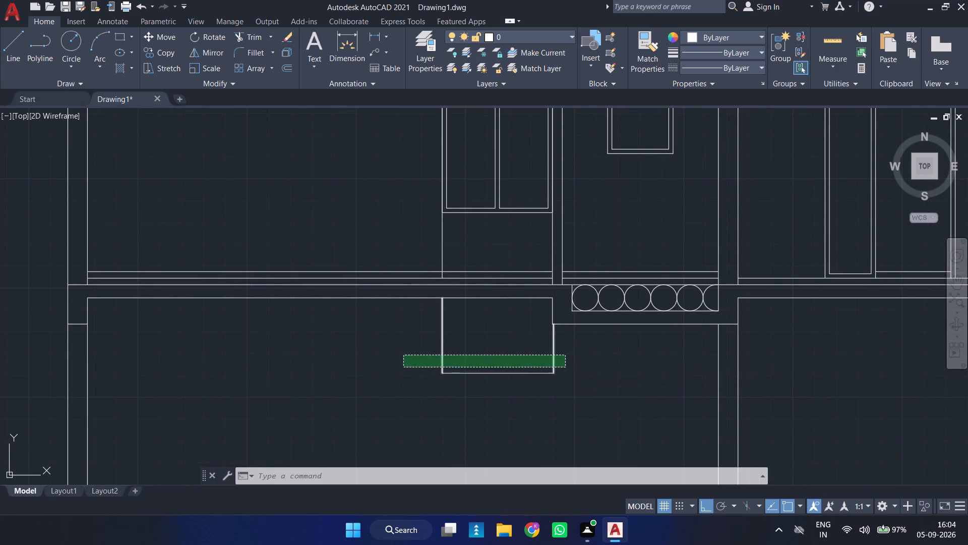
left_click(494, 373)
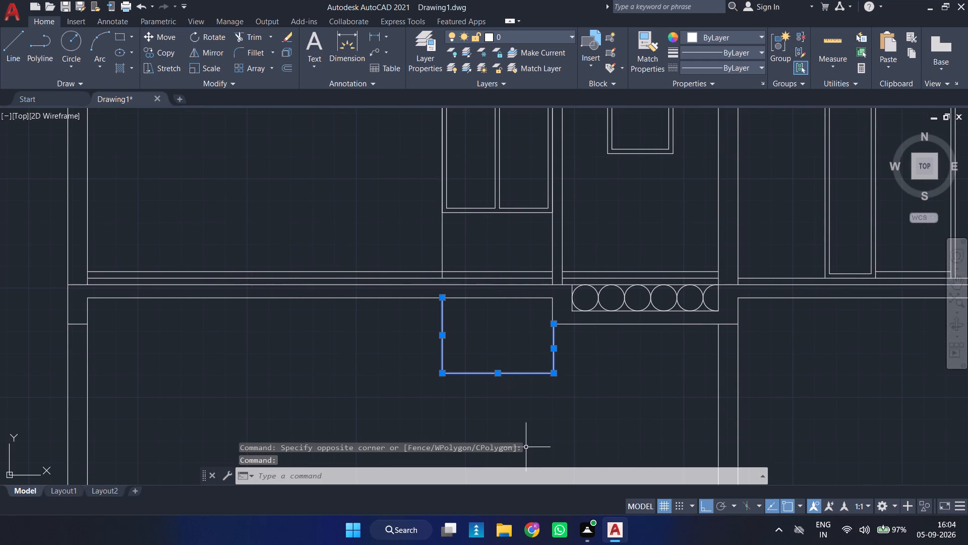
key("m")
key("Return")
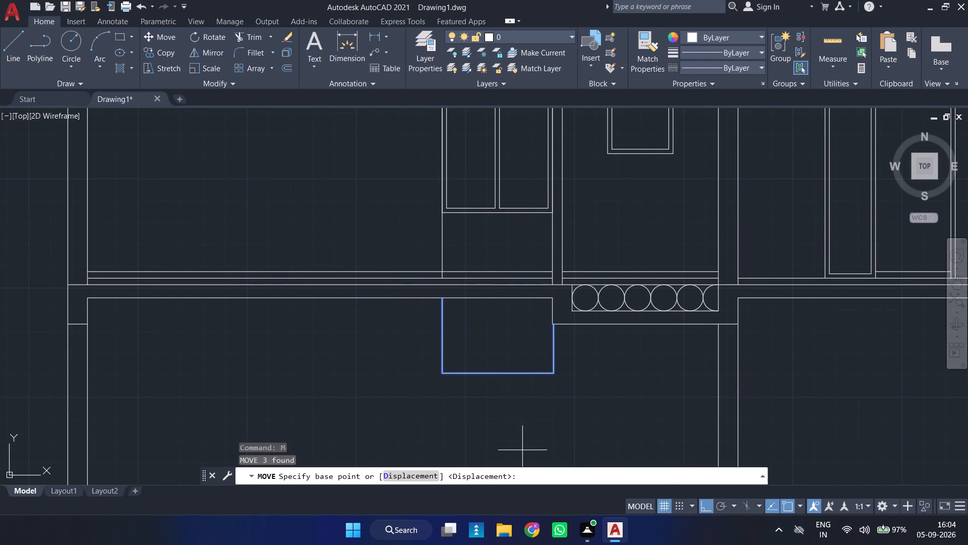
scroll(549, 323, "up", 6)
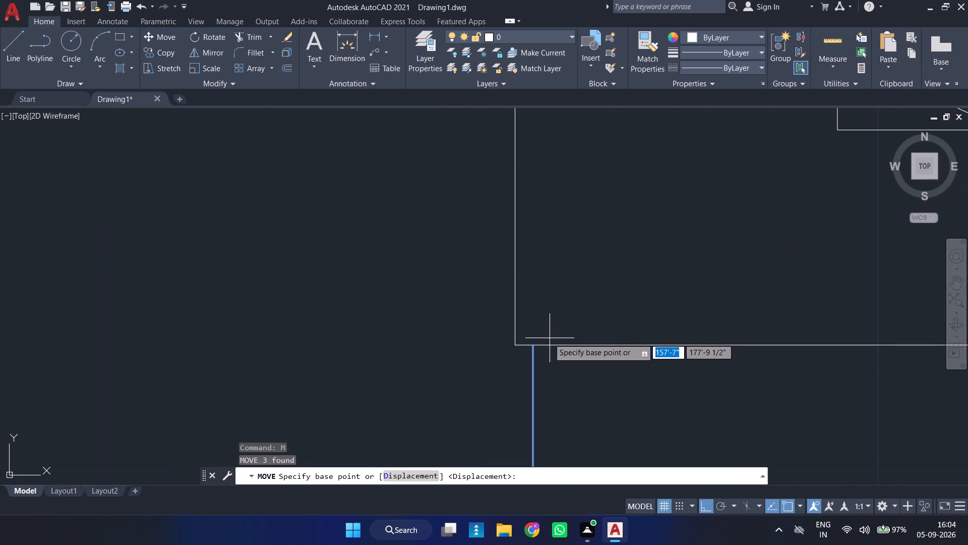
left_click(531, 344)
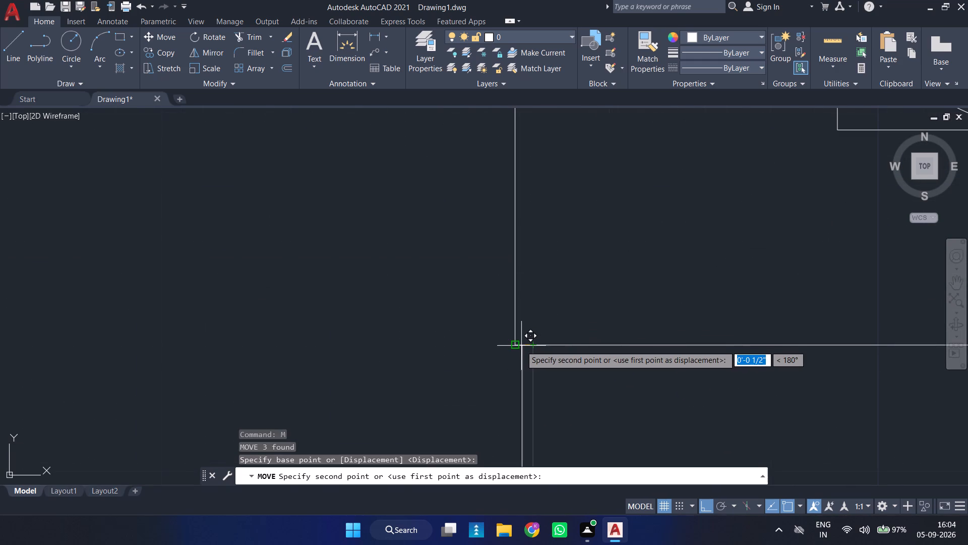
left_click(516, 346)
Offset both segments of the rectangular opening's right side 2" inward.
scroll(538, 358, "down", 7)
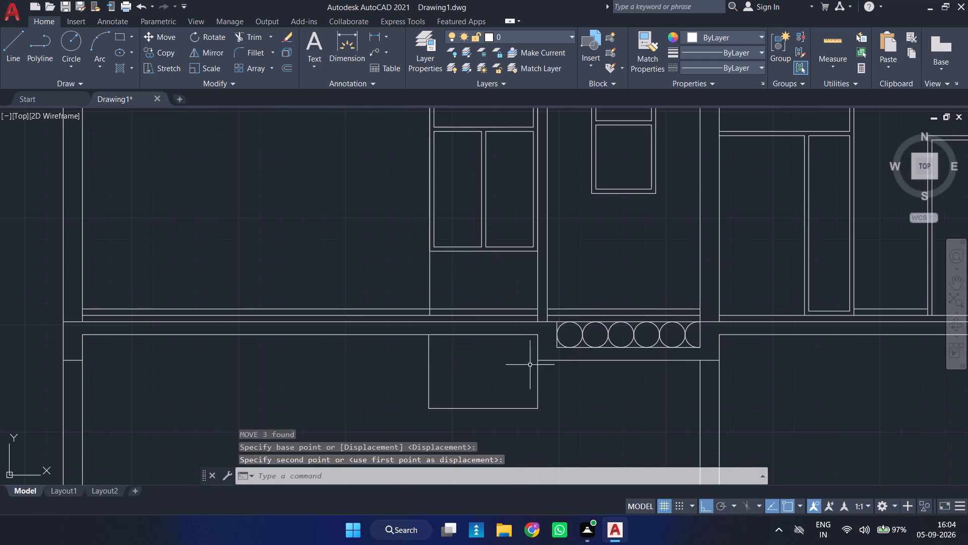
middle_click_drag(483, 378, 505, 321)
scroll(498, 315, "up", 1)
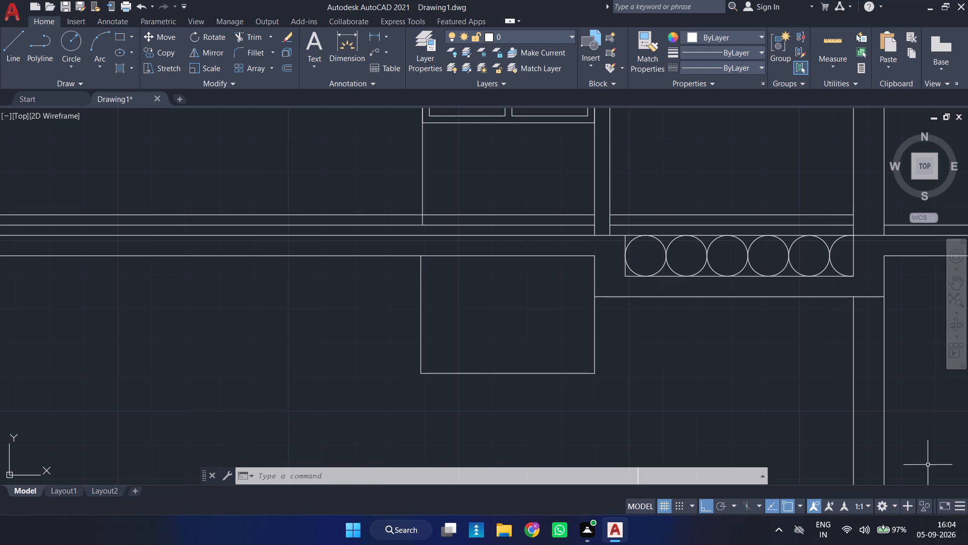
key("o")
key("Return")
key("2")
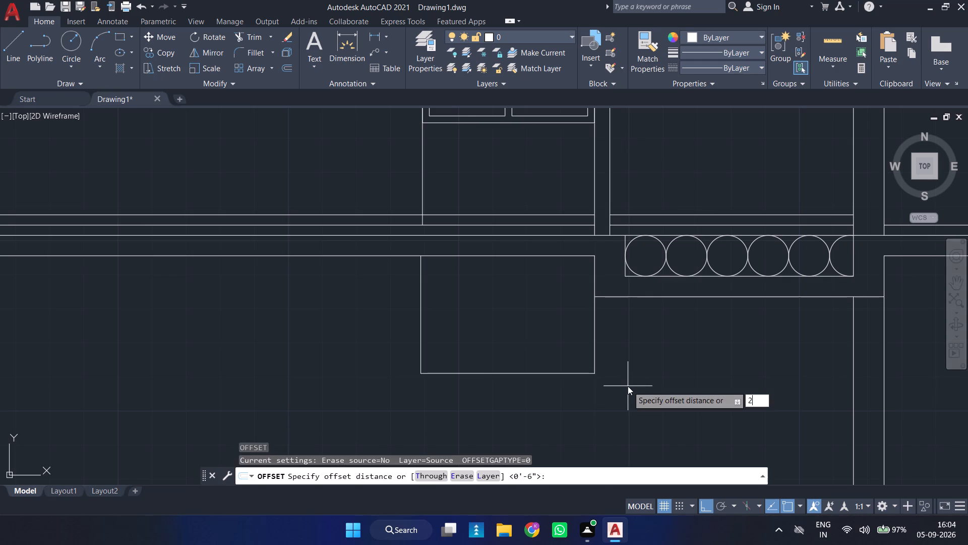
key("Return")
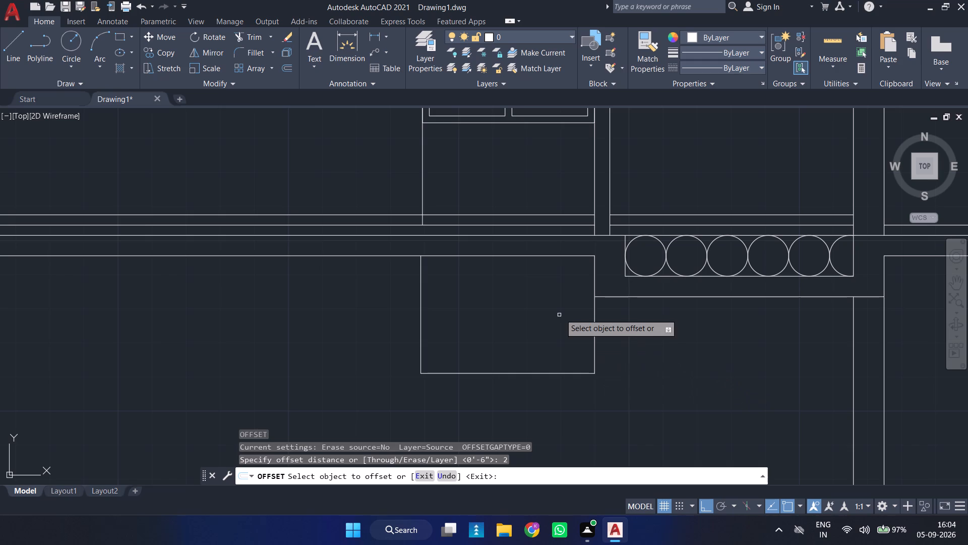
left_click(594, 308)
left_click(547, 319)
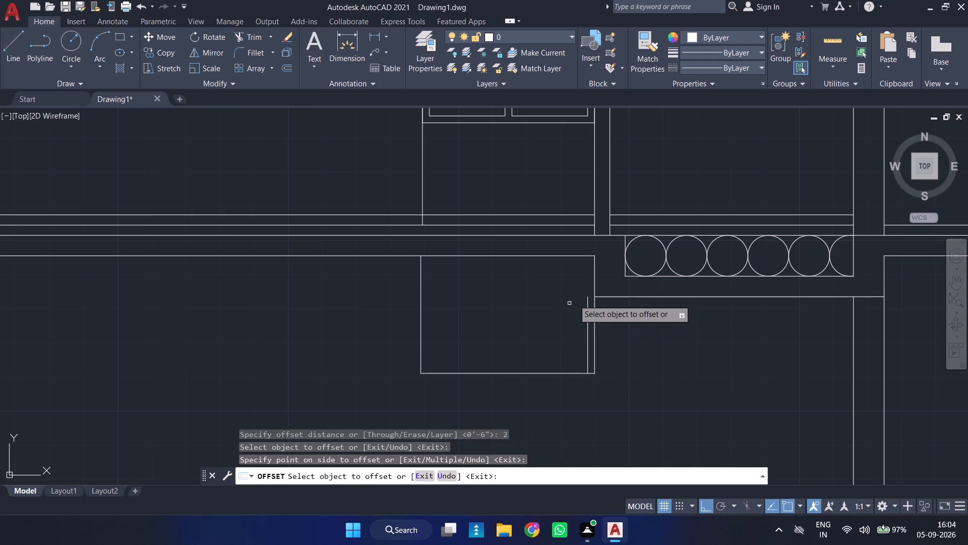
left_click(594, 283)
left_click(565, 286)
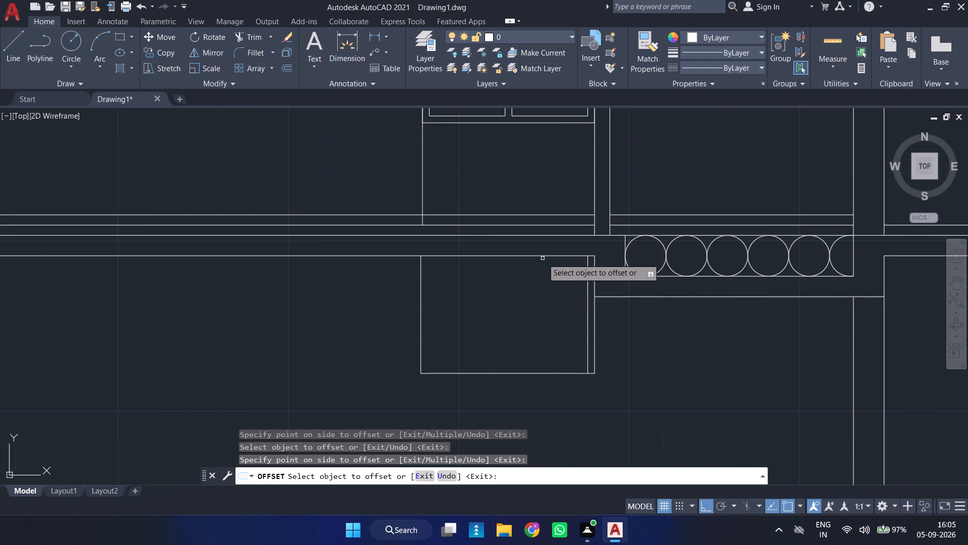
Offset the slab underside and the opening's left and bottom lines 2" toward the inside of the opening.
left_click(542, 257)
left_click(544, 300)
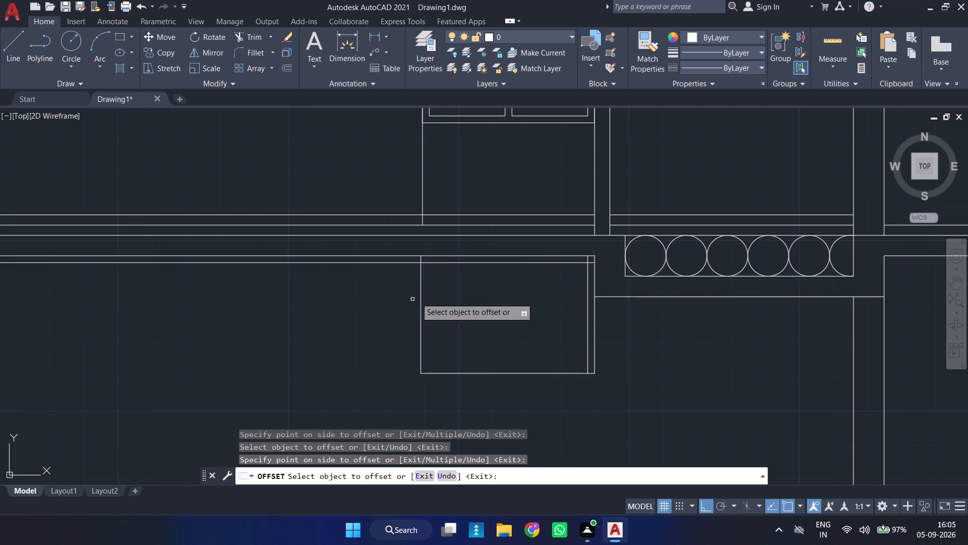
left_click_drag(420, 297, 429, 298)
left_click(471, 299)
left_click_drag(489, 372, 489, 371)
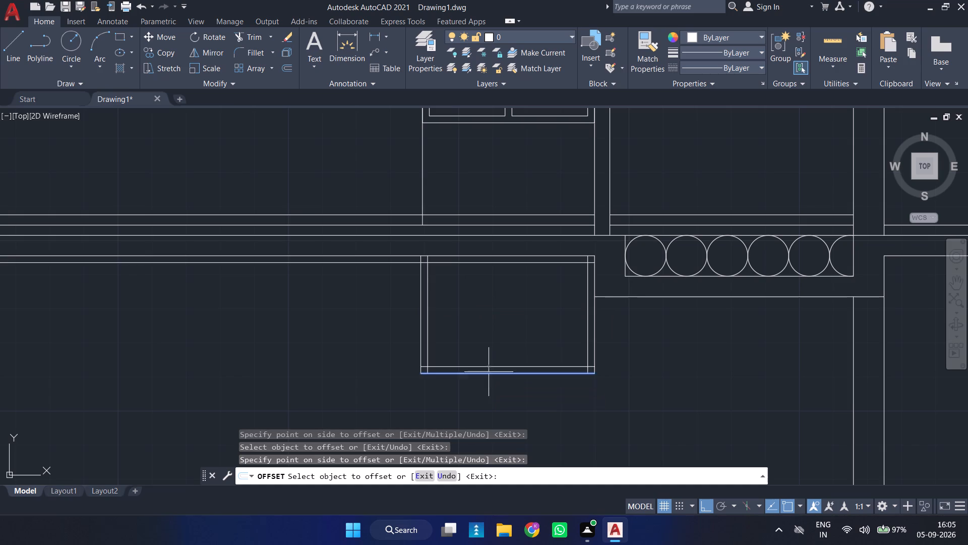
left_click_drag(489, 371, 490, 363)
left_click(488, 342)
key("Escape")
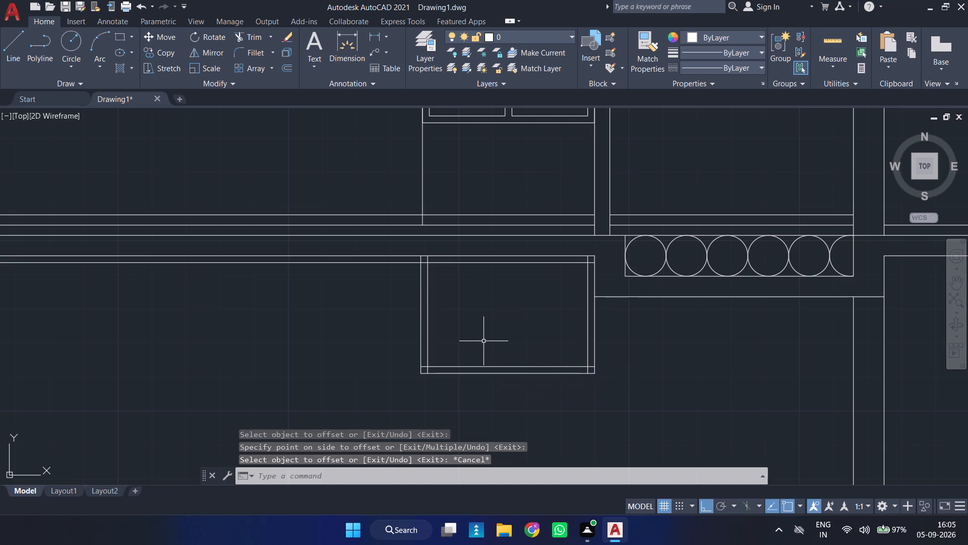
Trim the inner top line beyond the opening's left side and the overlapping stubs at both left frame corners.
type("TR")
key("Return")
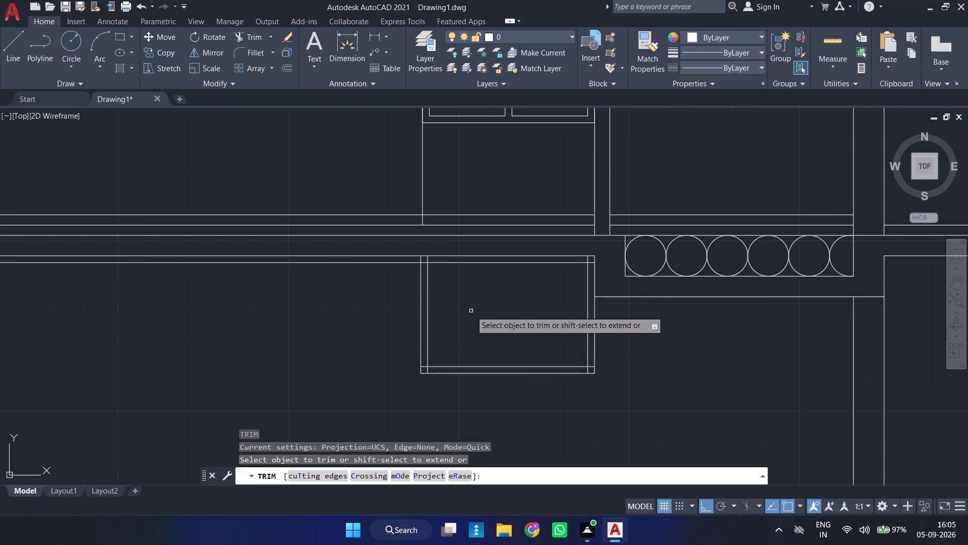
left_click(395, 264)
scroll(429, 261, "up", 3)
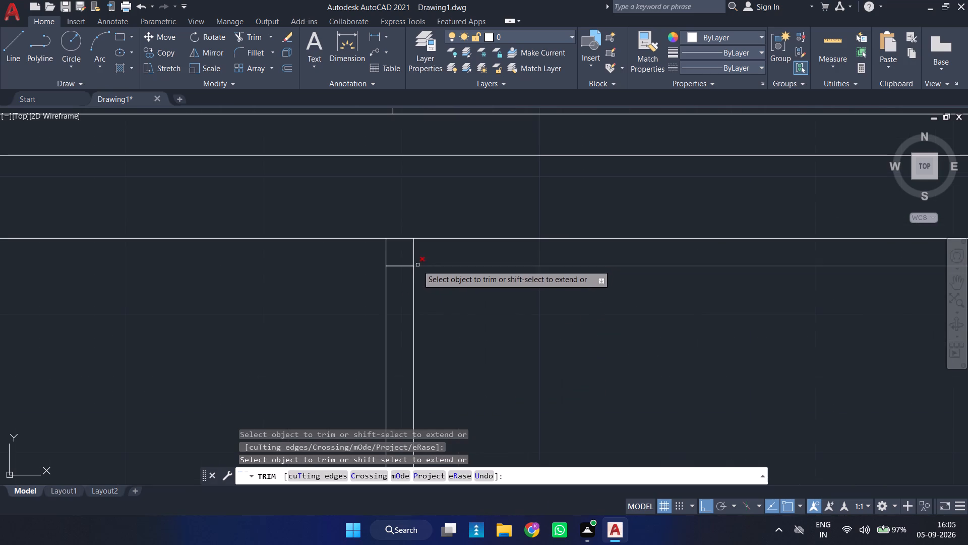
left_click_drag(421, 257, 401, 281)
scroll(487, 242, "down", 2)
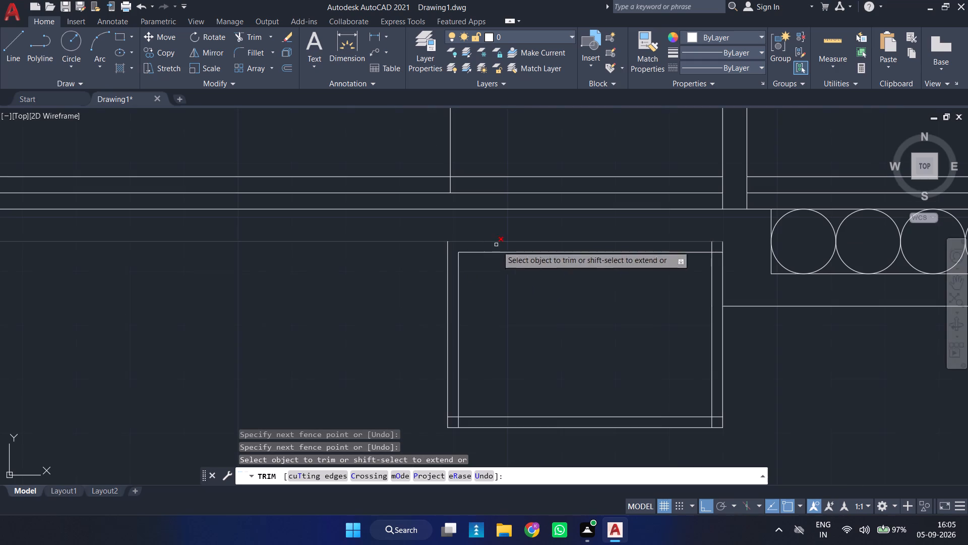
scroll(459, 426, "up", 3)
left_click_drag(420, 364, 430, 401)
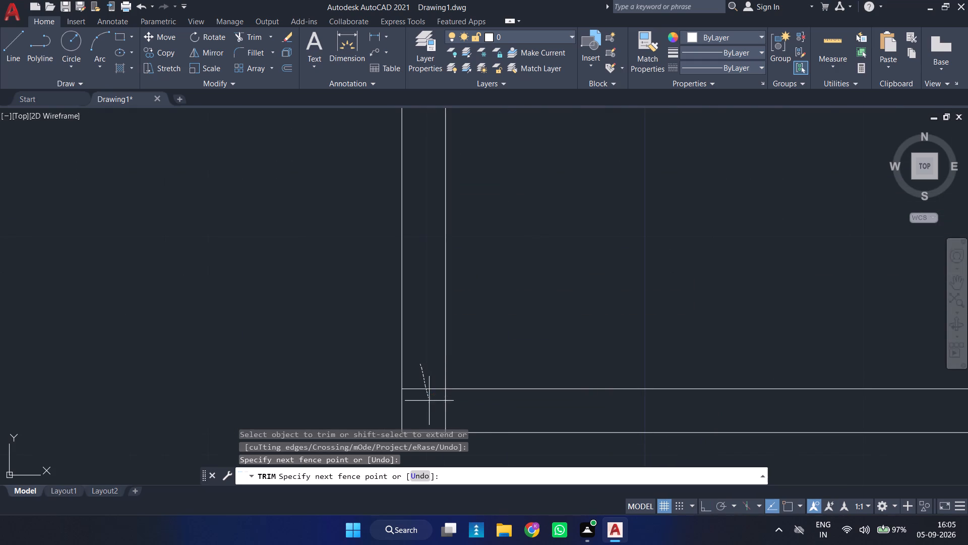
left_click_drag(430, 401, 469, 405)
Trim the overlapping inner-line stubs at the upper-right and lower-right corners of the frame.
scroll(473, 399, "down", 3)
middle_click_drag(586, 345, 413, 317)
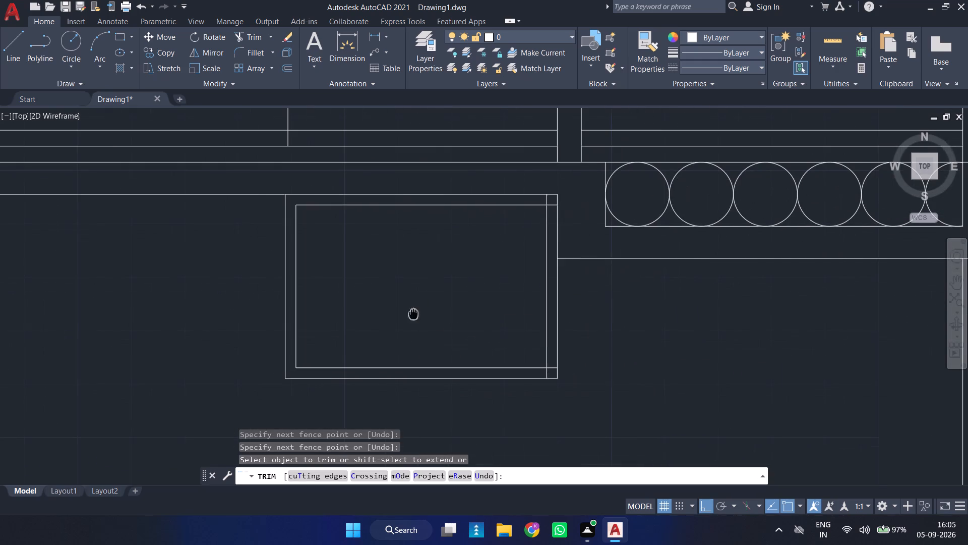
scroll(524, 203, "up", 3)
left_click_drag(568, 190, 639, 250)
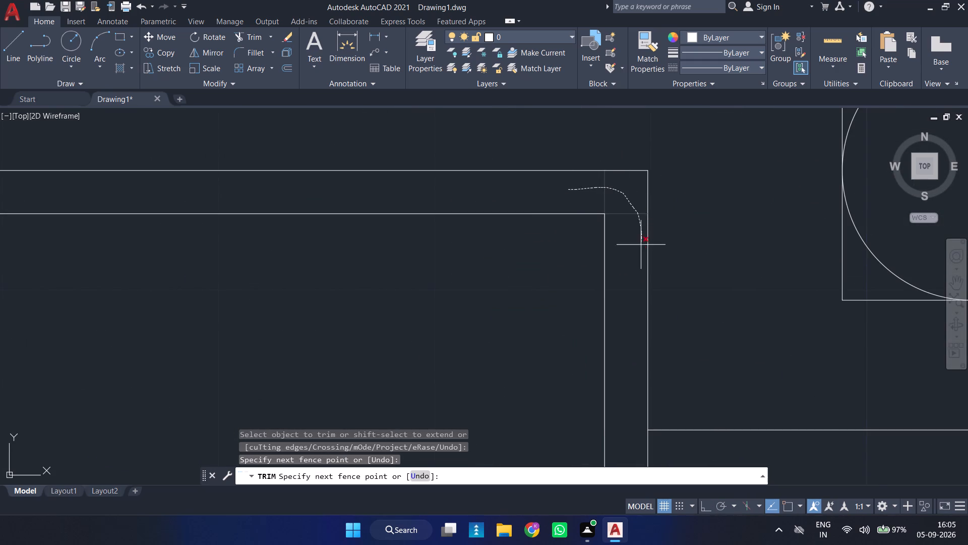
left_click_drag(639, 250, 638, 254)
scroll(632, 254, "down", 3)
middle_click_drag(645, 428, 612, 354)
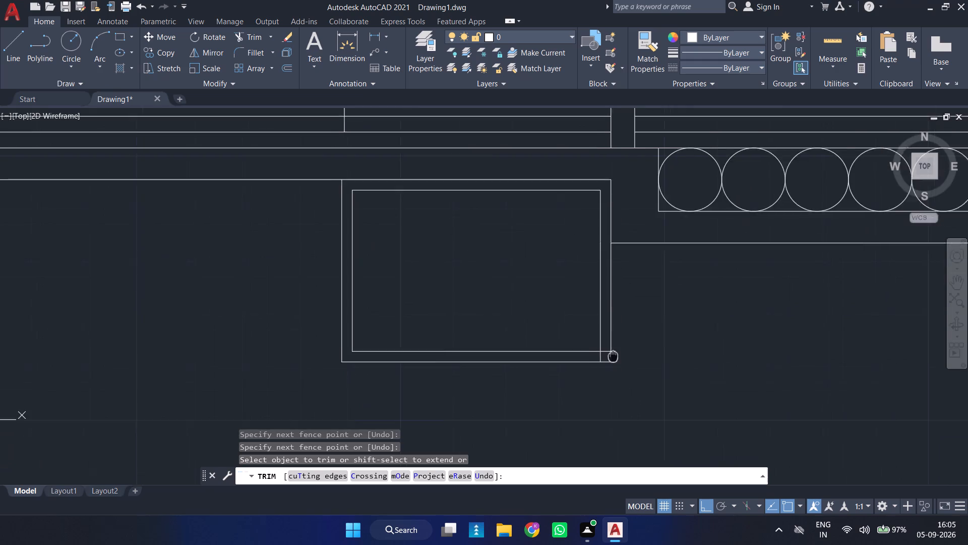
middle_click_drag(612, 354, 612, 351)
scroll(605, 348, "up", 3)
left_click_drag(564, 239, 500, 290)
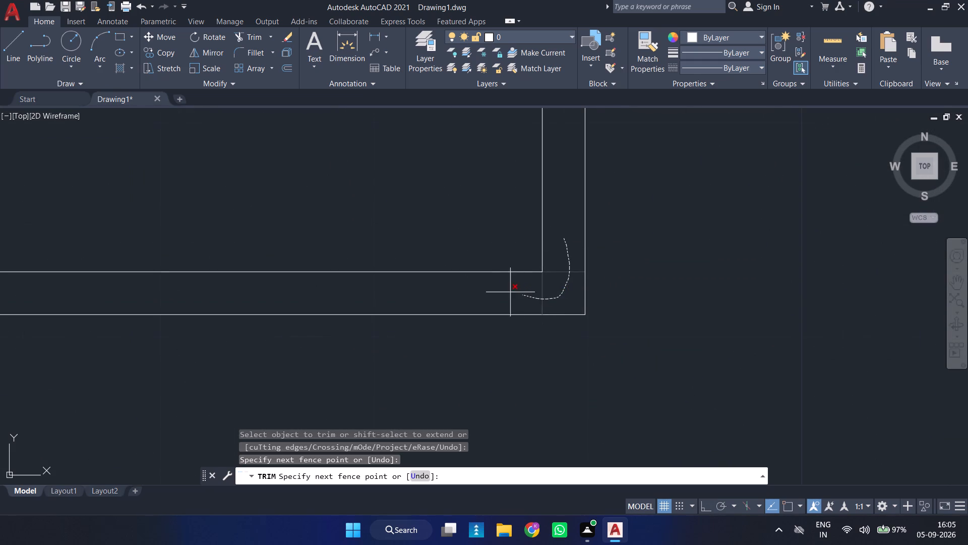
left_click_drag(500, 290, 490, 288)
scroll(523, 269, "down", 5)
scroll(494, 231, "down", 3)
middle_click_drag(447, 211, 471, 251)
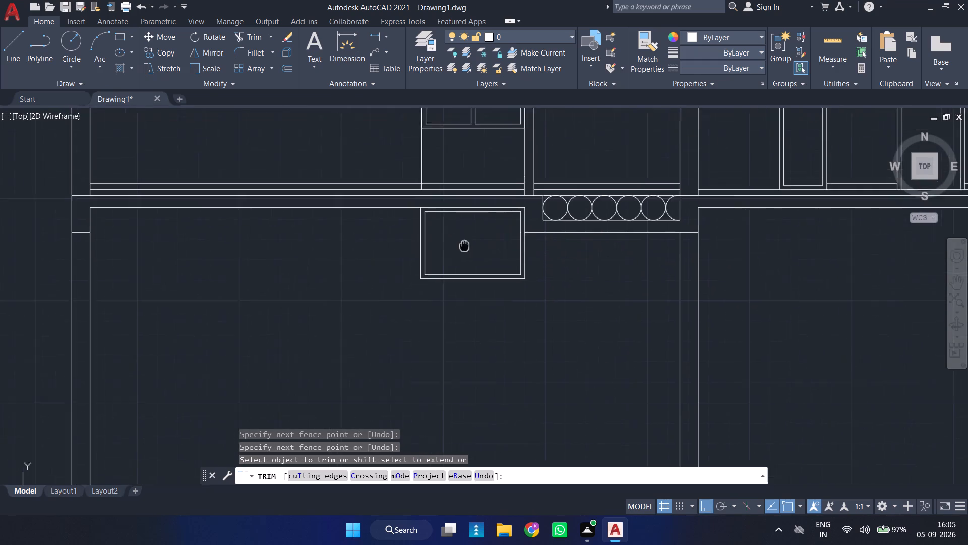
middle_click_drag(471, 251, 743, 296)
scroll(534, 287, "down", 3)
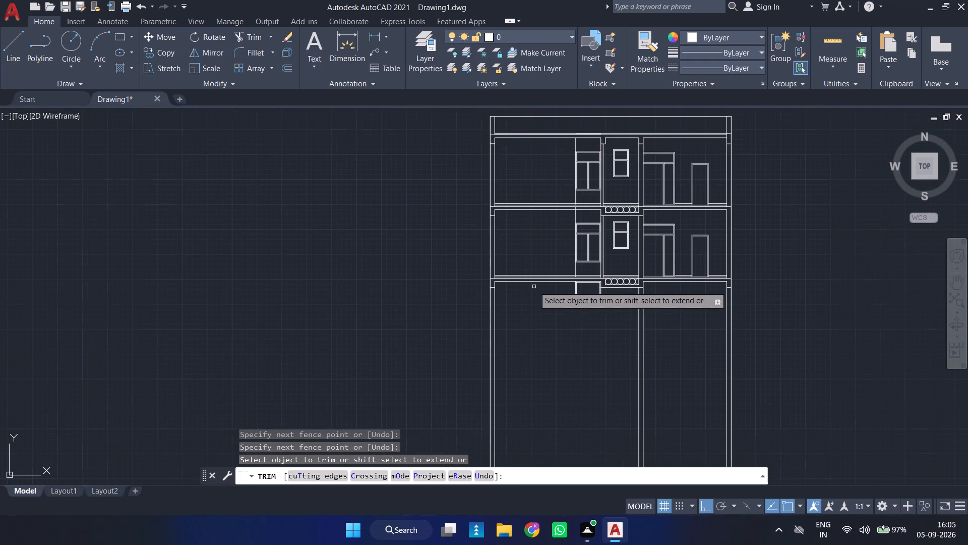
middle_click_drag(544, 322, 456, 263)
scroll(462, 269, "up", 1)
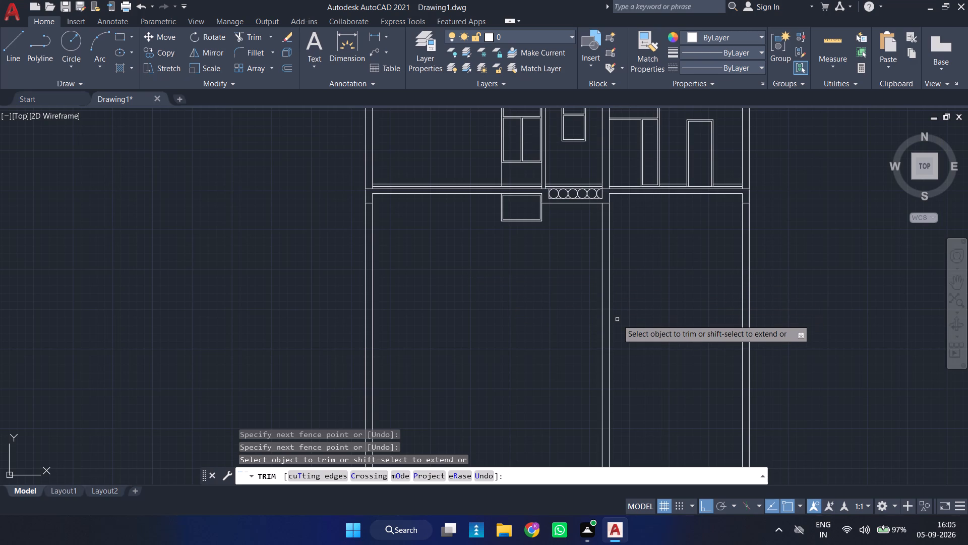
key("Escape")
Offset the left face line of the interior wall below the slab 22'8.5" to the left.
key("o")
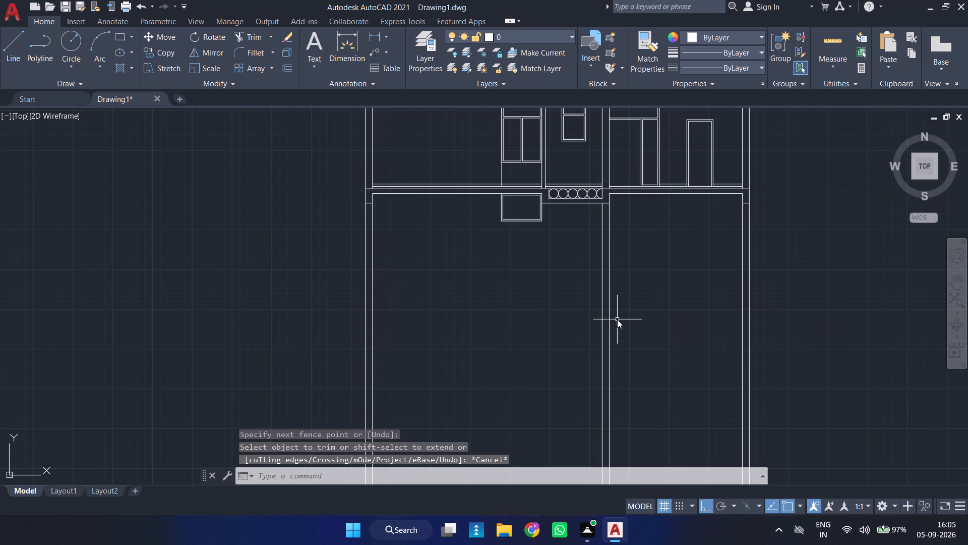
key("Return")
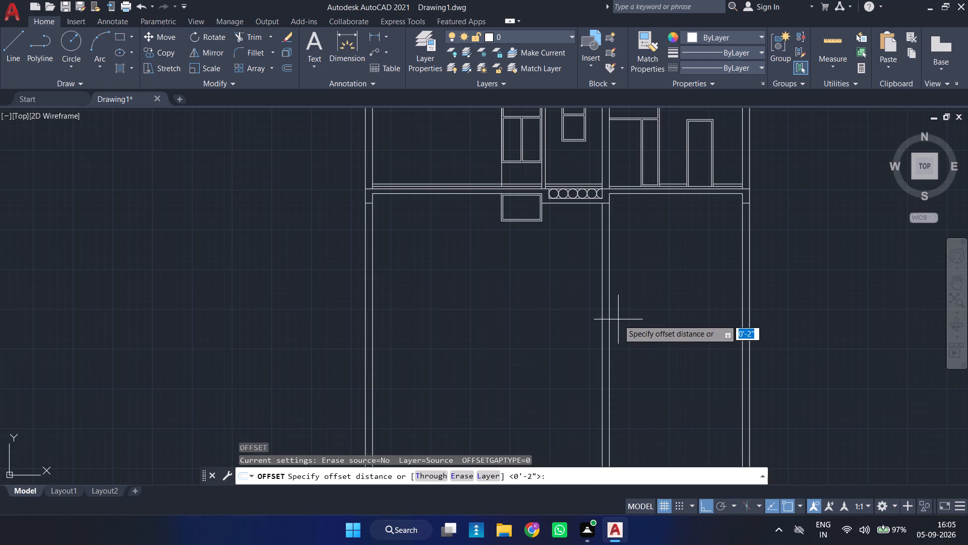
type("22'8.5")
key("Return")
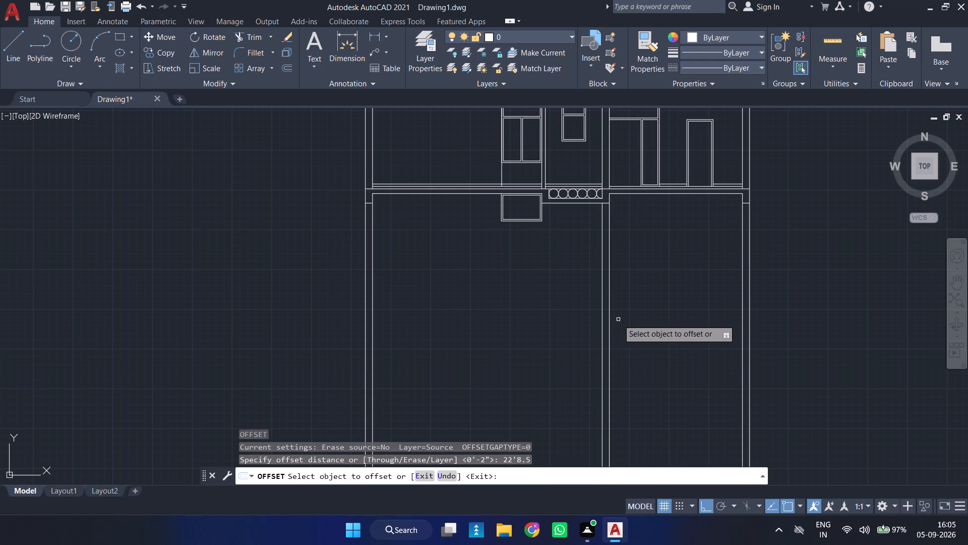
left_click(600, 283)
left_click(429, 309)
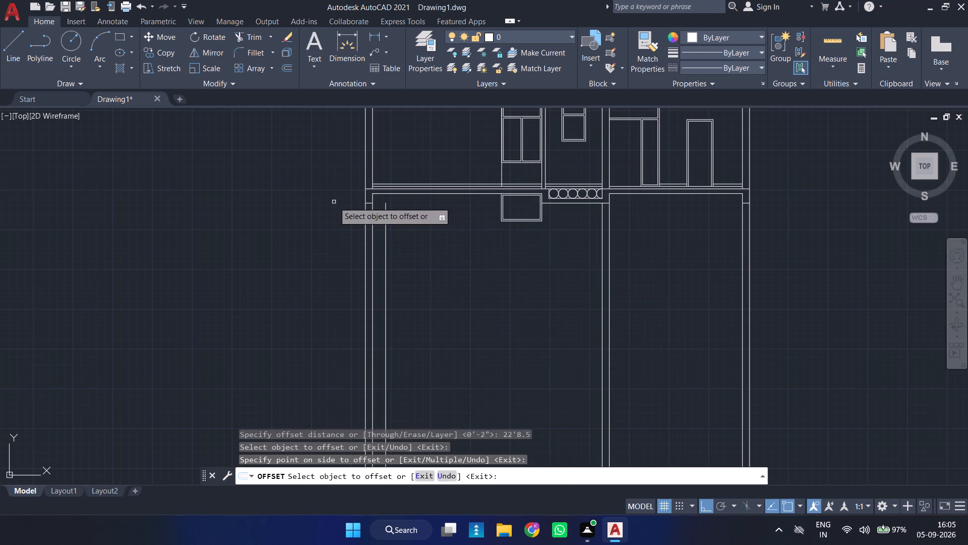
scroll(373, 205, "up", 2)
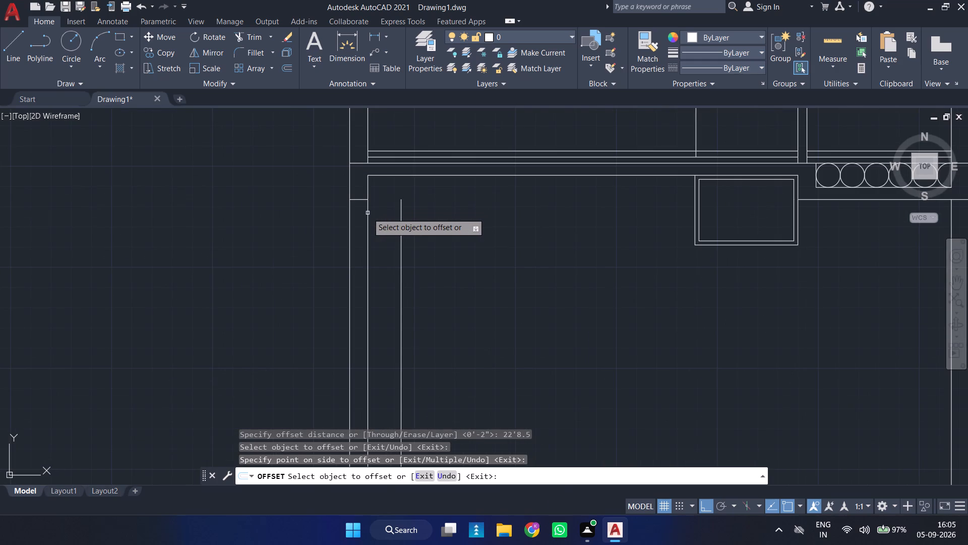
key("Escape")
Extend the new vertical line near the left wall up to the slab's underside.
type("EX")
key("Return")
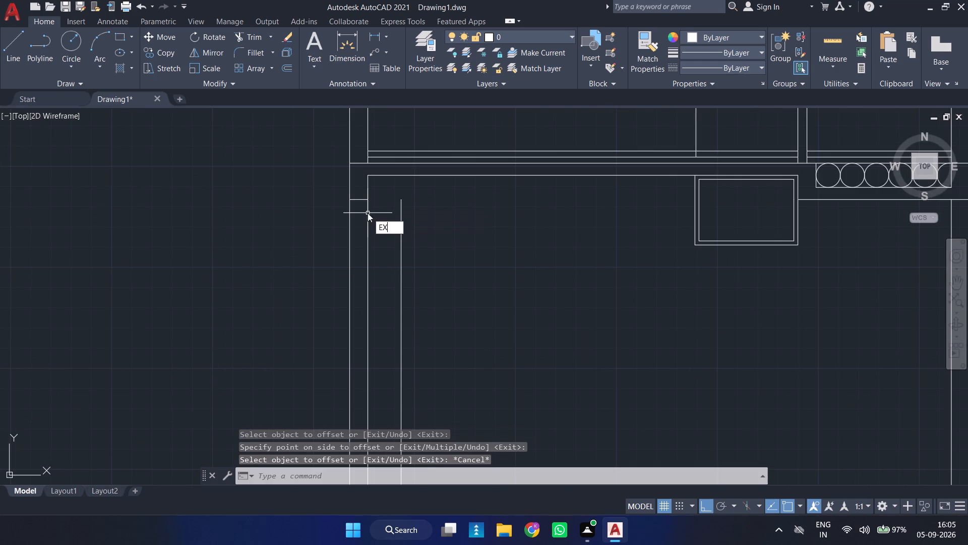
left_click(402, 220)
key("space")
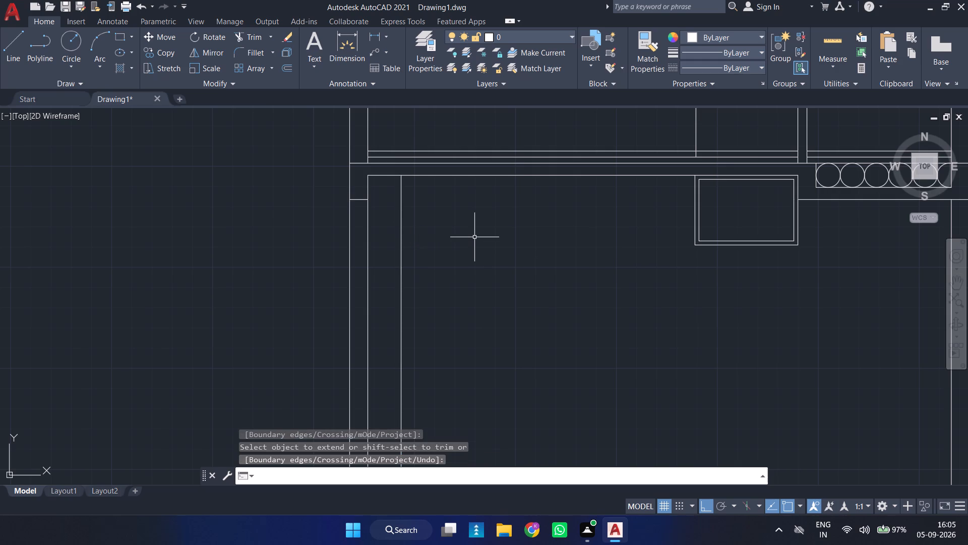
Examine the lower floor around the left wall and the new vertical line beneath the slab.
scroll(417, 229, "down", 2)
middle_click_drag(466, 286, 397, 239)
scroll(466, 286, "down", 1)
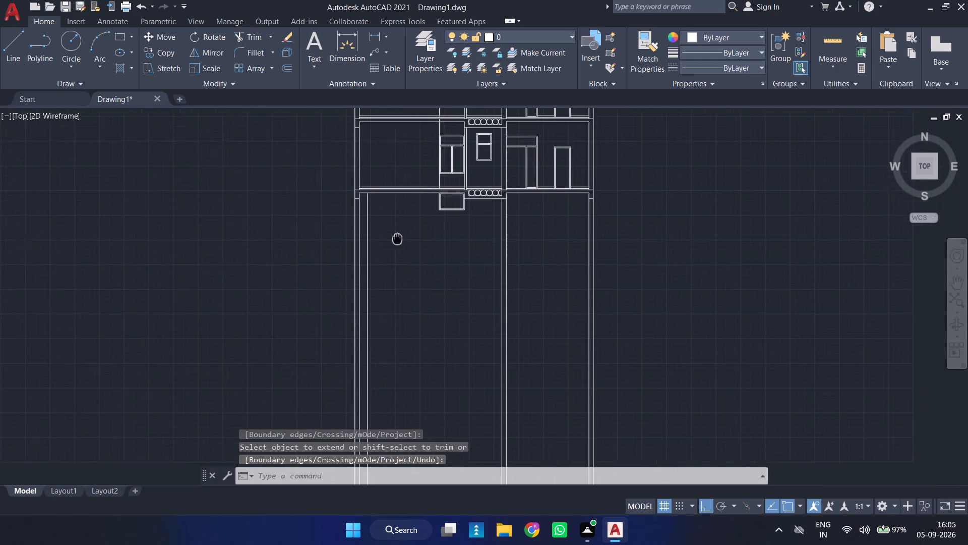
middle_click_drag(397, 239, 388, 233)
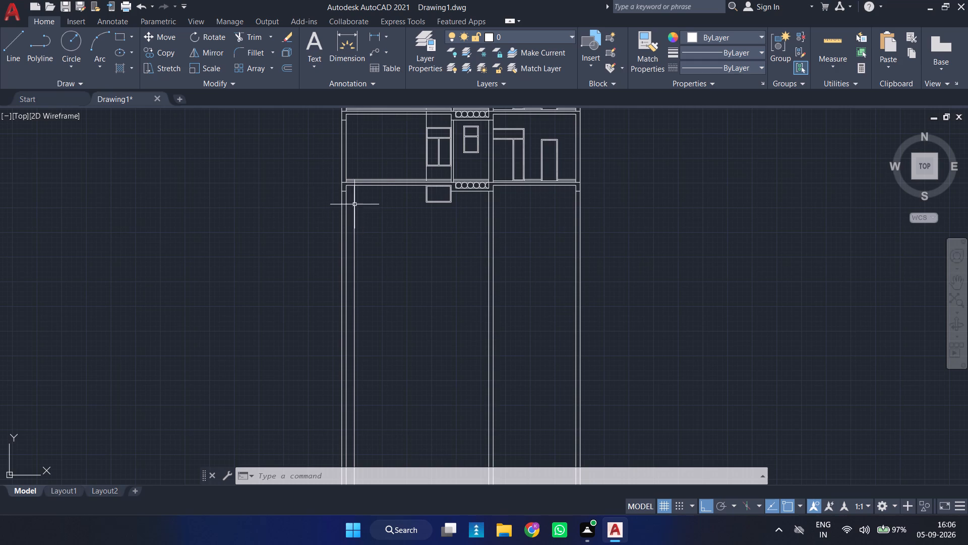
scroll(353, 201, "up", 3)
middle_click_drag(340, 204, 445, 232)
scroll(480, 239, "up", 1)
scroll(481, 238, "down", 3)
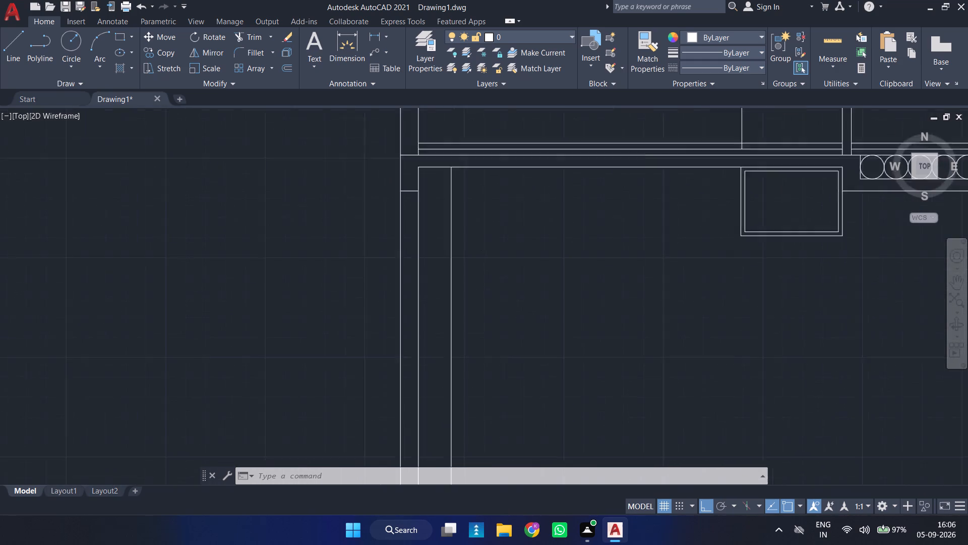
scroll(481, 238, "down", 1)
scroll(490, 265, "up", 1)
middle_click_drag(483, 263, 416, 253)
scroll(483, 263, "up", 1)
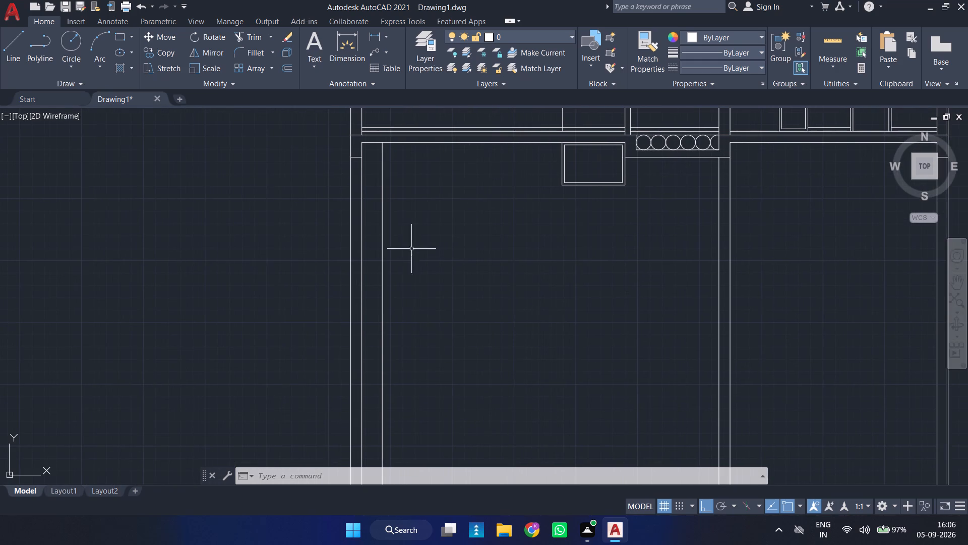
scroll(342, 168, "up", 3)
middle_click_drag(370, 158, 287, 301)
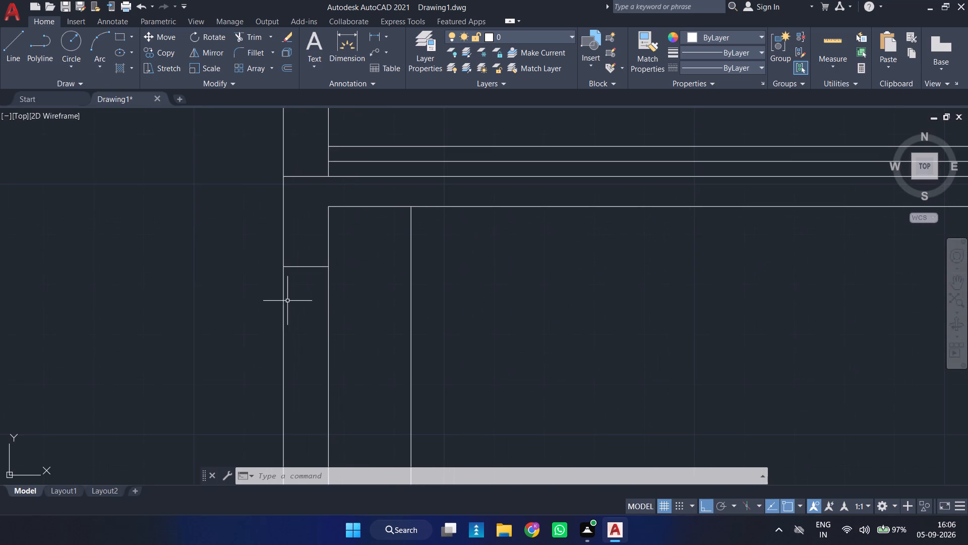
scroll(312, 286, "up", 2)
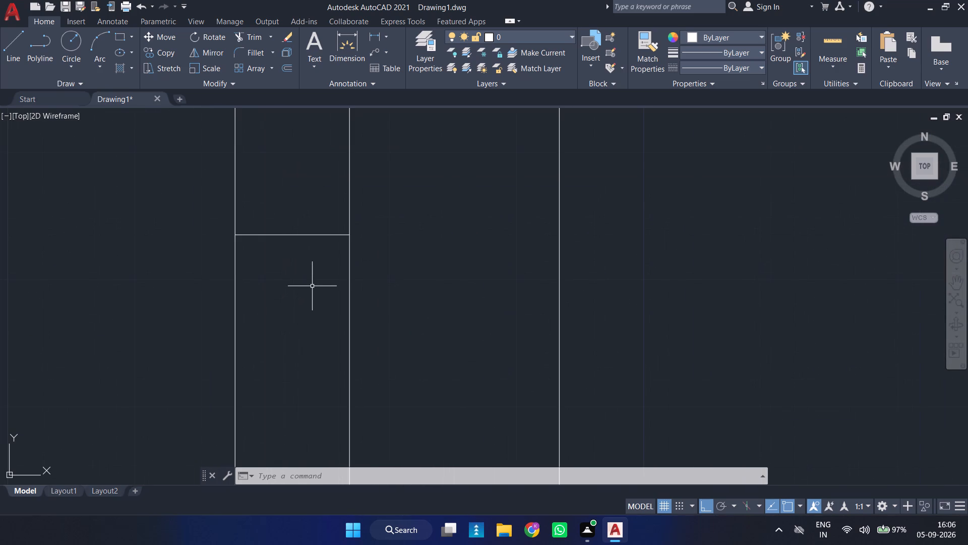
scroll(312, 286, "down", 3)
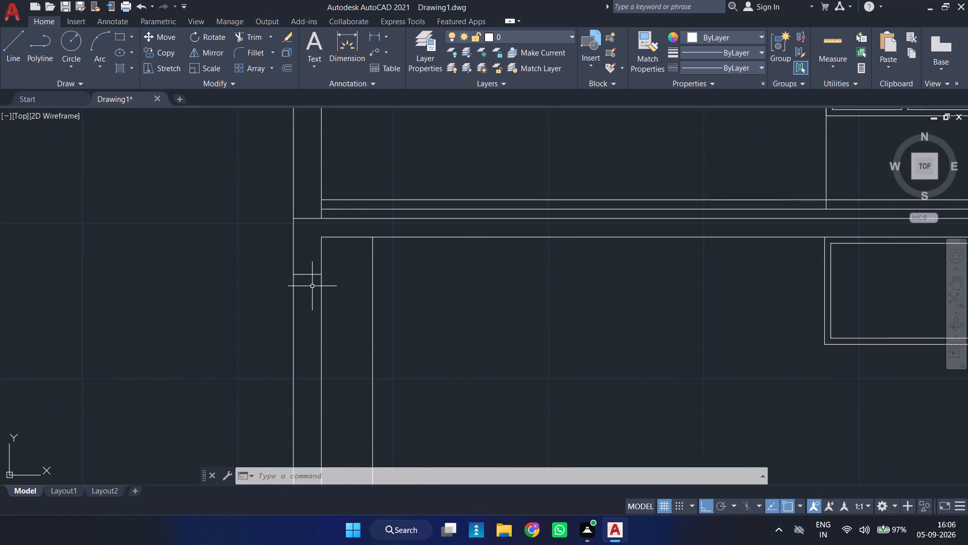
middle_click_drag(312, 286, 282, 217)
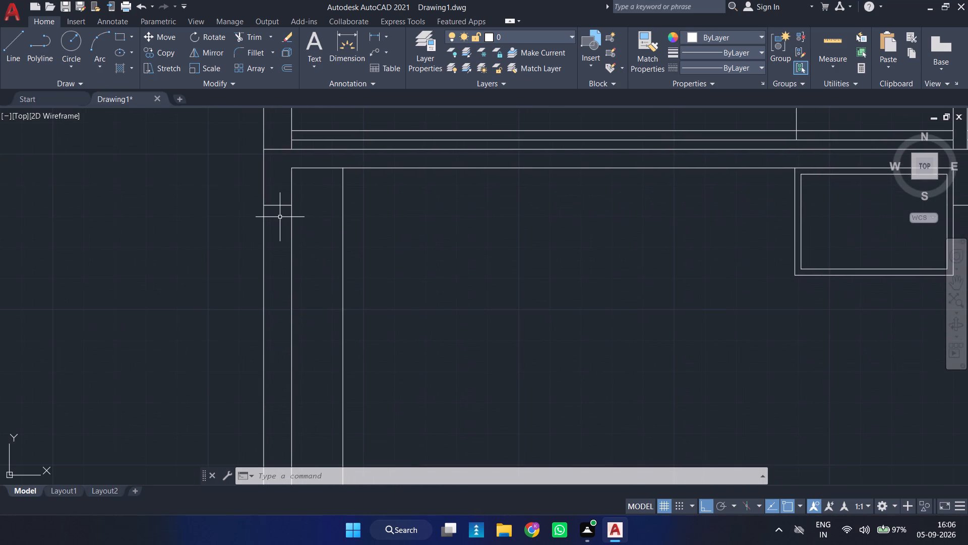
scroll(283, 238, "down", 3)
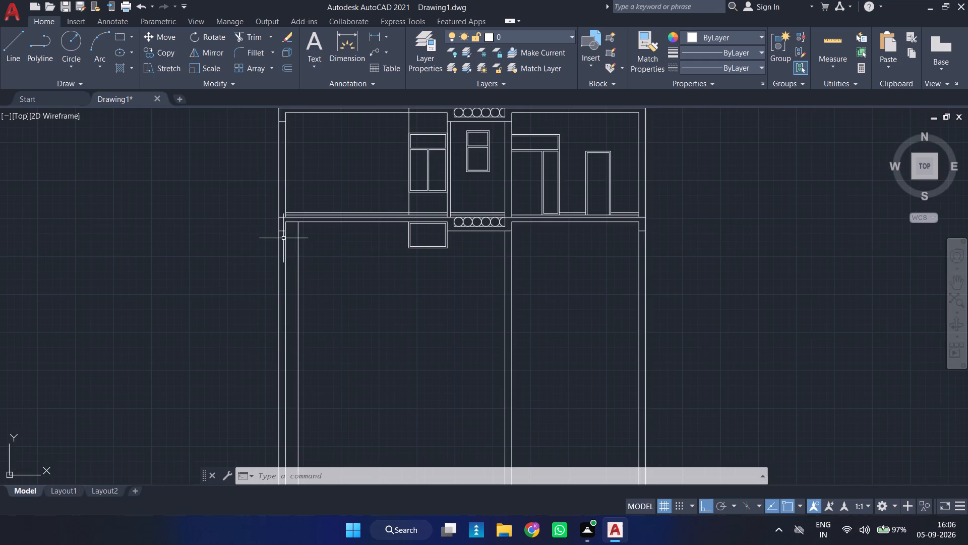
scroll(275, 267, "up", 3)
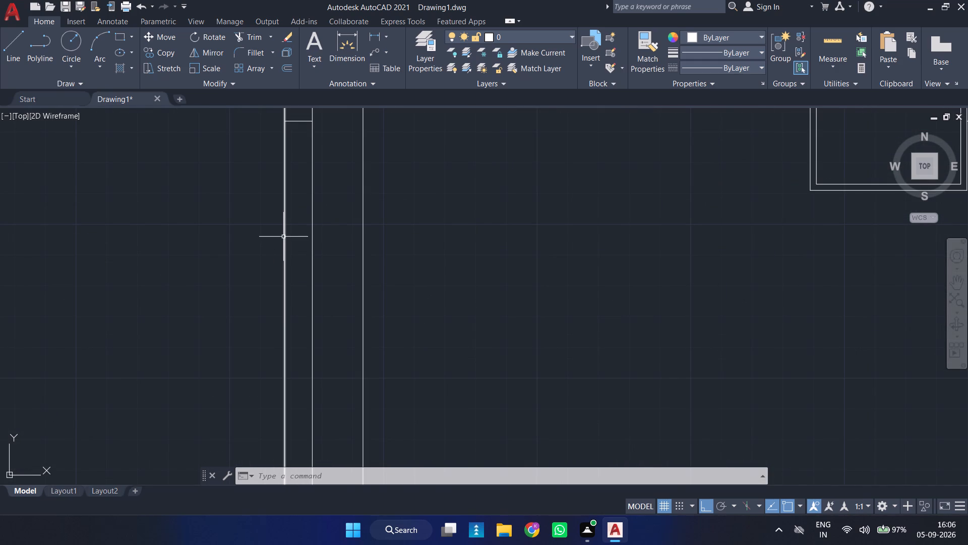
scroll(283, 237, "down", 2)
Draw a closed rectangle of lines, 3' wide and 6" high, in the empty space left of the building section.
middle_click_drag(207, 256, 329, 305)
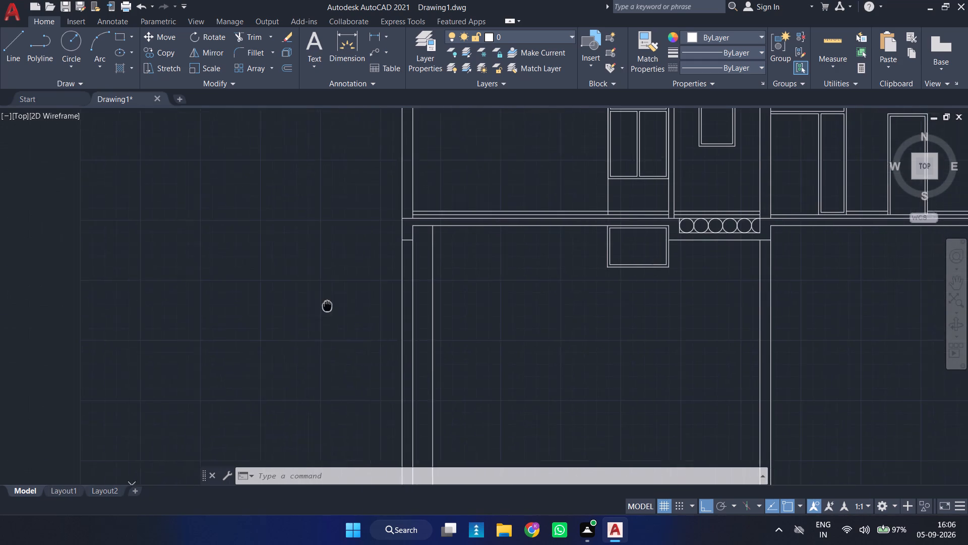
middle_click_drag(329, 305, 338, 309)
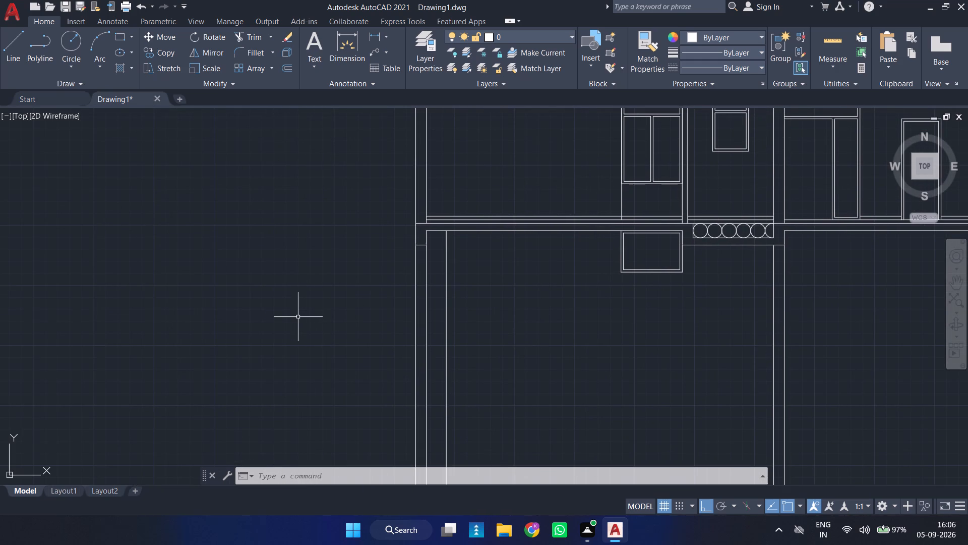
key("l")
key("Return")
left_click(111, 356)
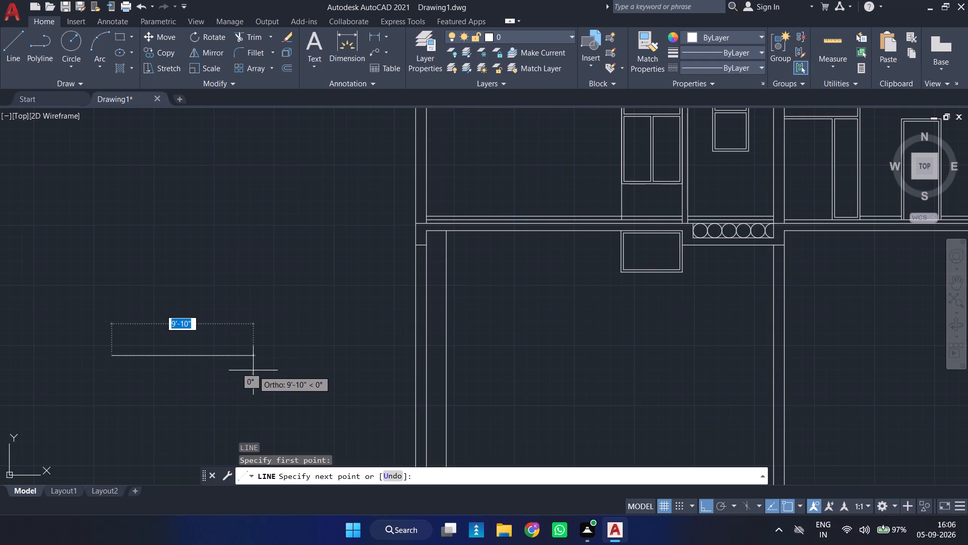
type("3'")
key("Return")
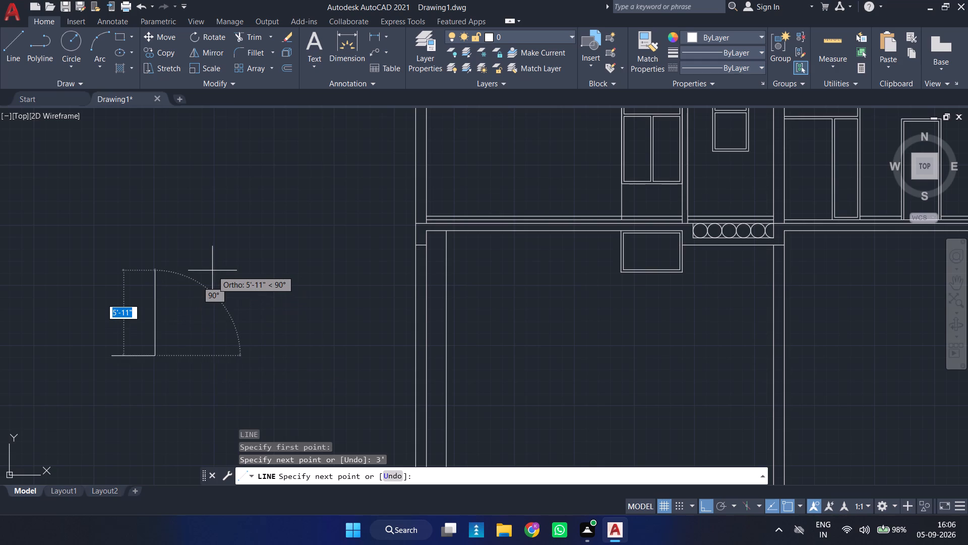
key("6")
key("Return")
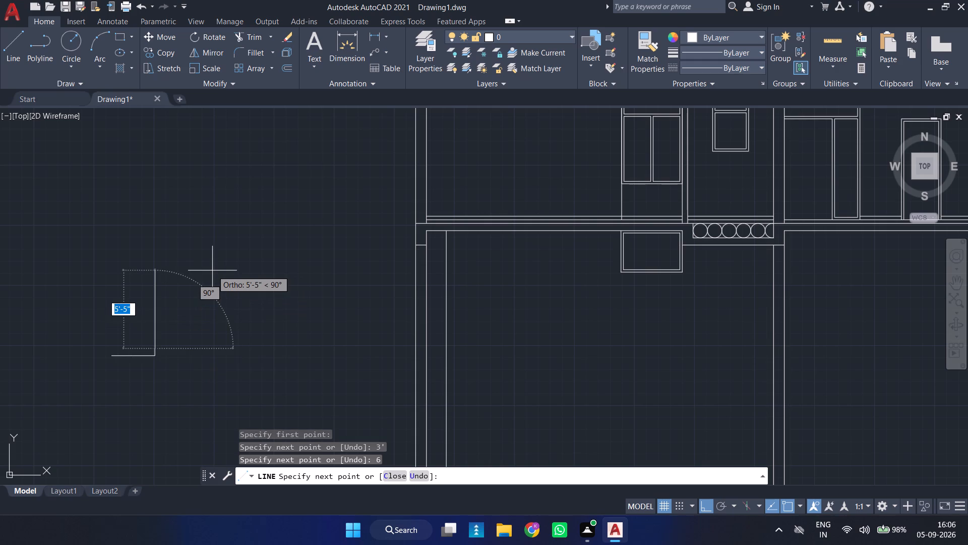
scroll(119, 344, "up", 3)
middle_click_drag(122, 347, 291, 186)
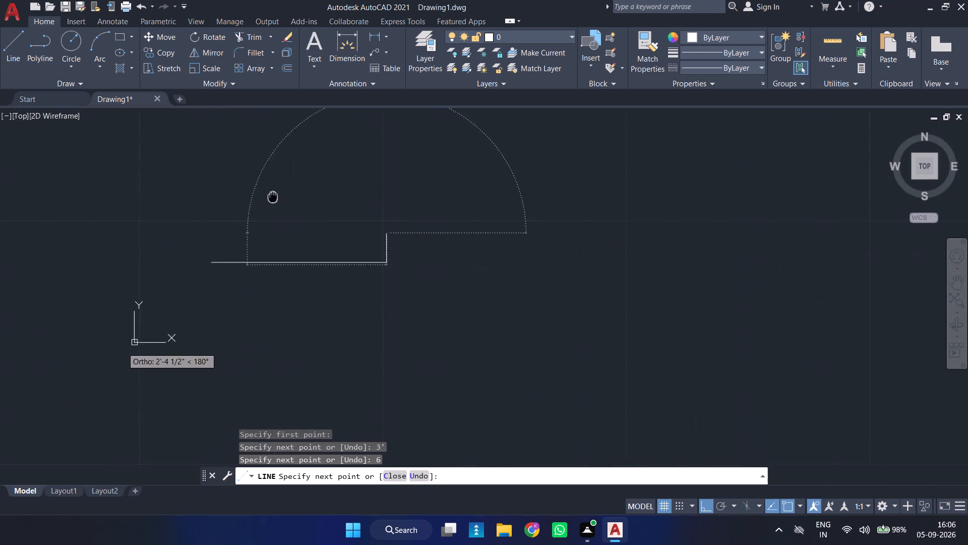
middle_click_drag(291, 186, 339, 172)
middle_click_drag(326, 193, 292, 334)
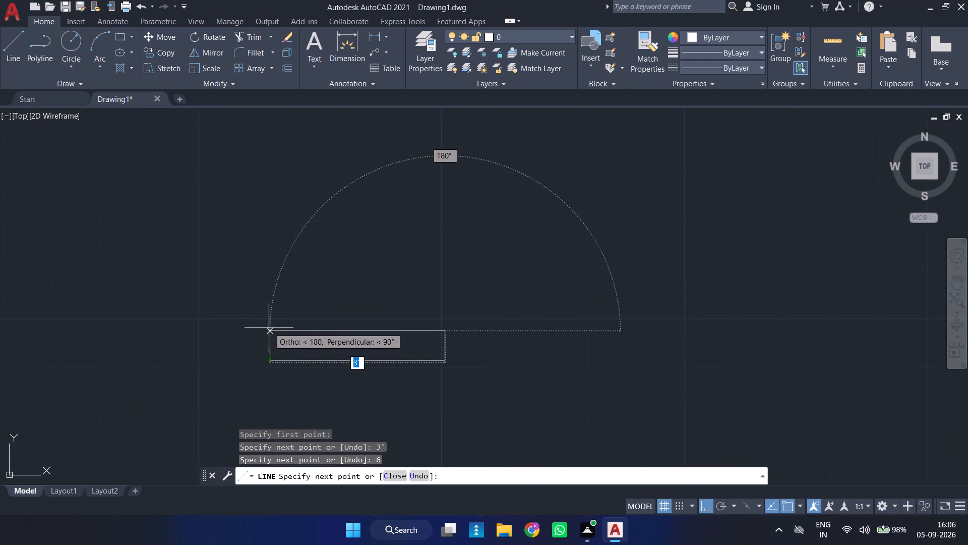
left_click(270, 332)
left_click(269, 365)
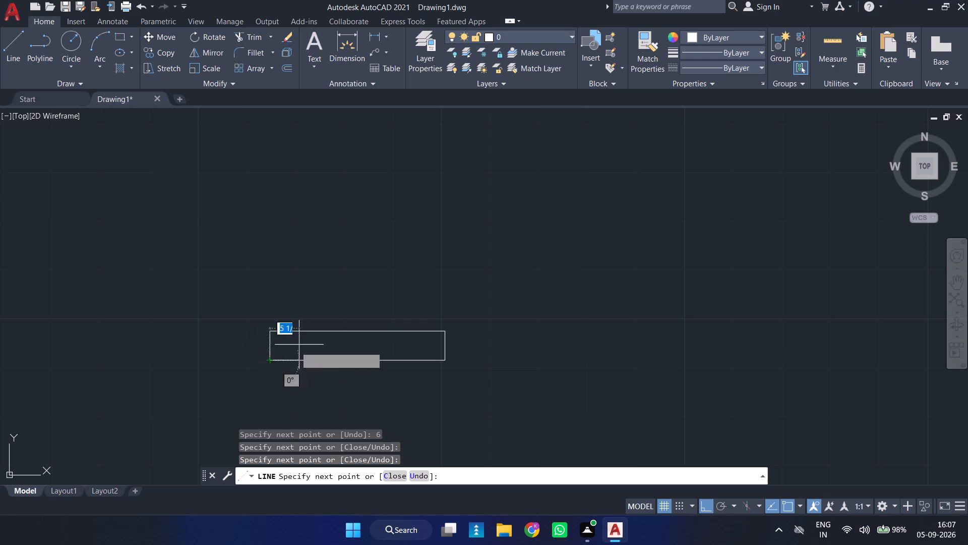
key("space")
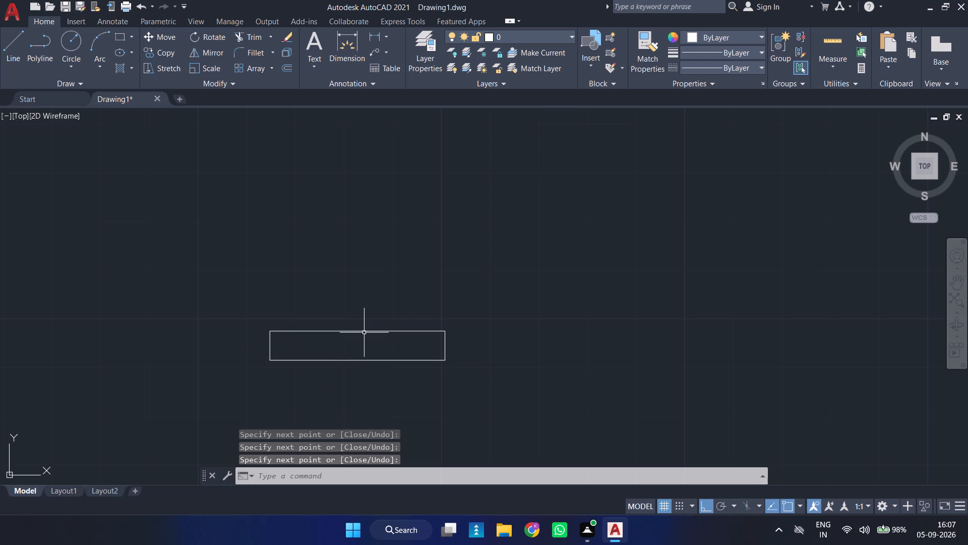
Offset the rectangle's top edge 1' upward, and offset the resulting line another 1' upward.
left_click(364, 333)
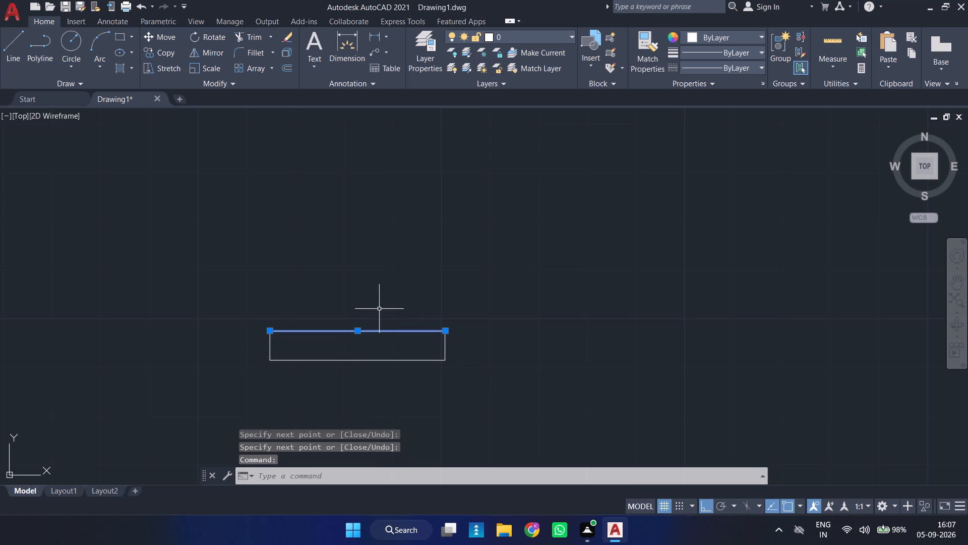
key("o")
key("Return")
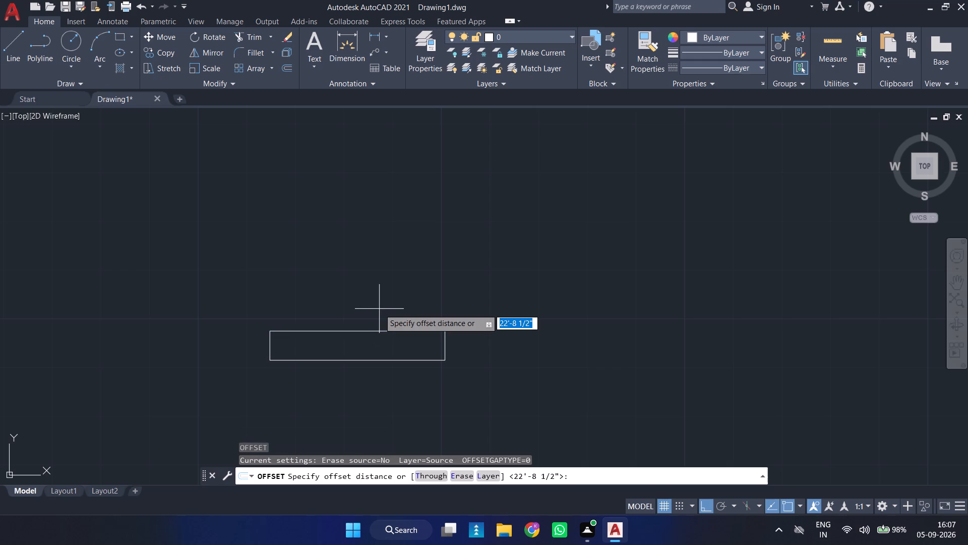
type("1'")
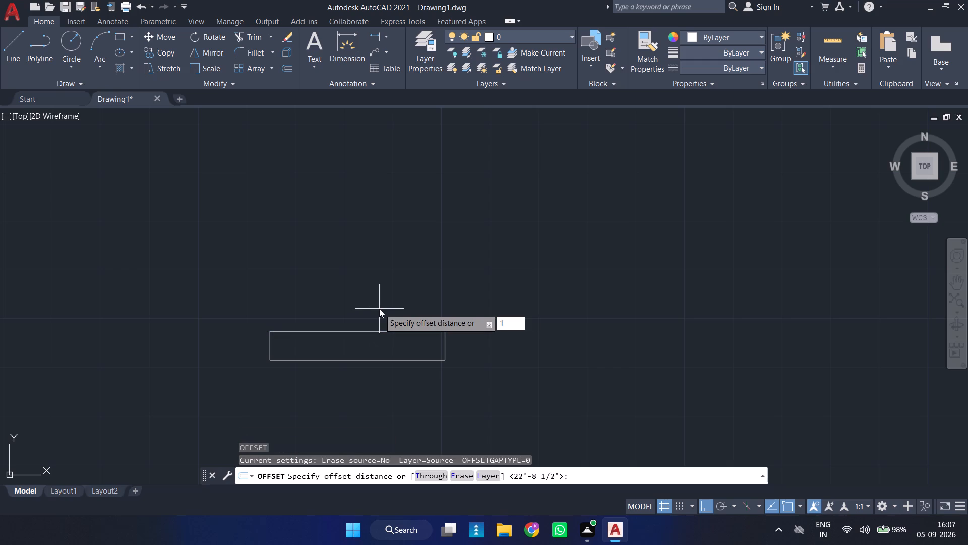
key("Return")
left_click(369, 307)
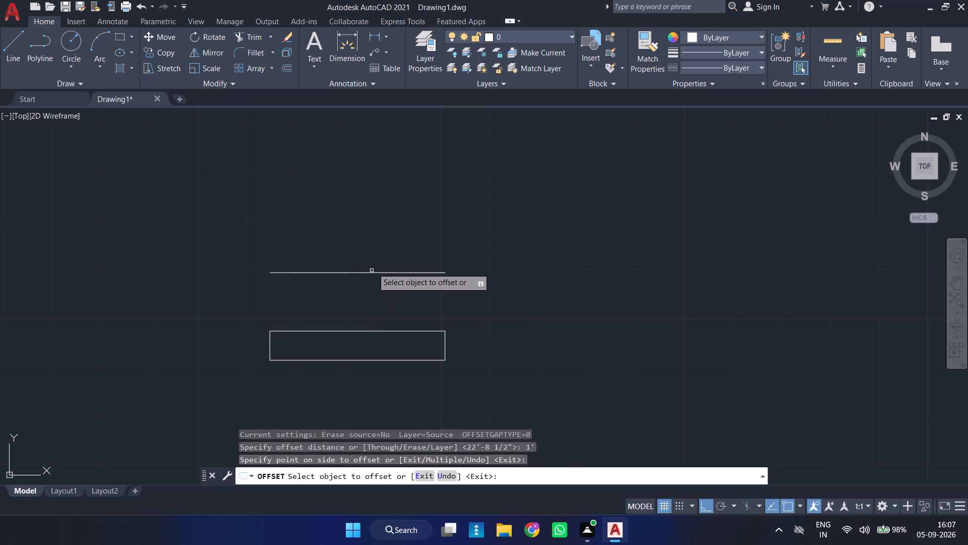
left_click(371, 273)
left_click(355, 230)
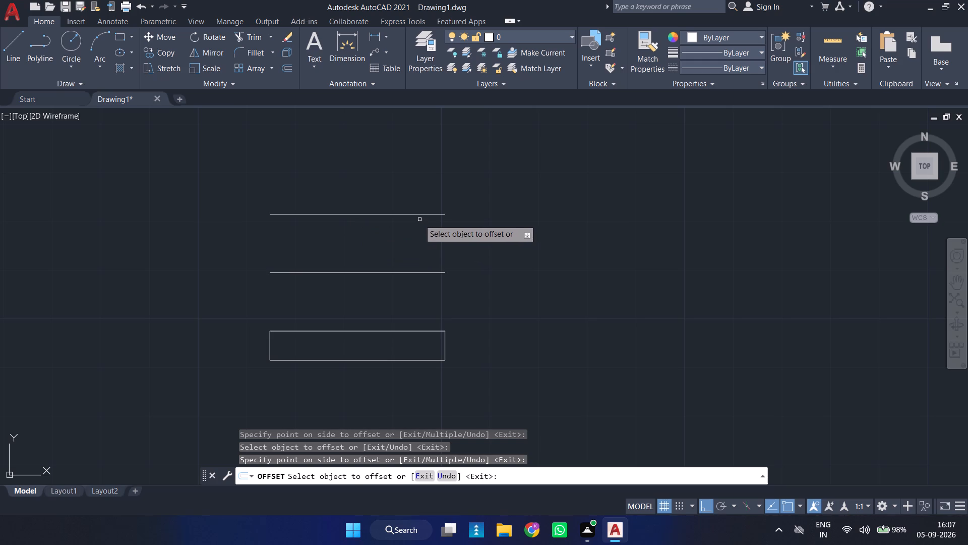
Offset the uppermost line 2'3" upward, and offset that new line a further 6" upward.
middle_click_drag(382, 224, 378, 302)
left_click(374, 293)
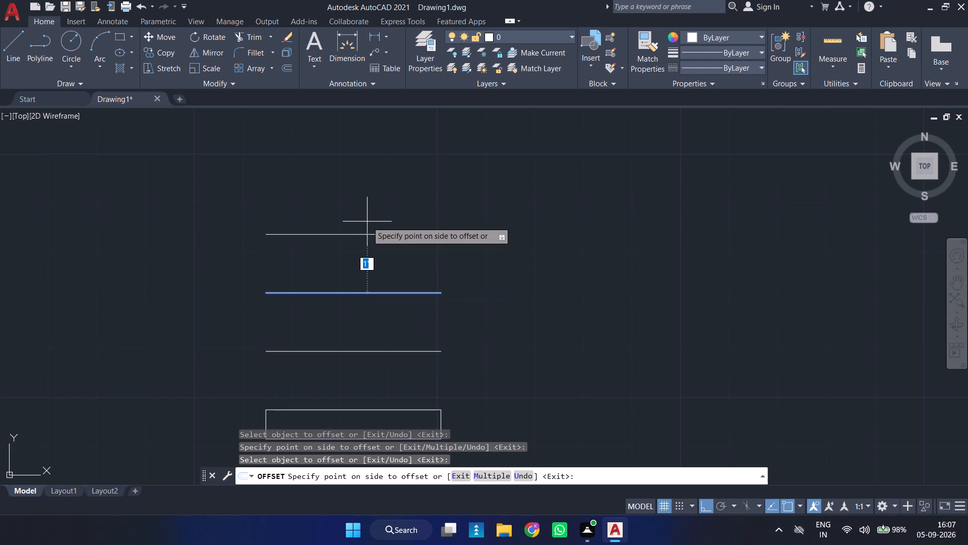
type("2'3")
key("Return")
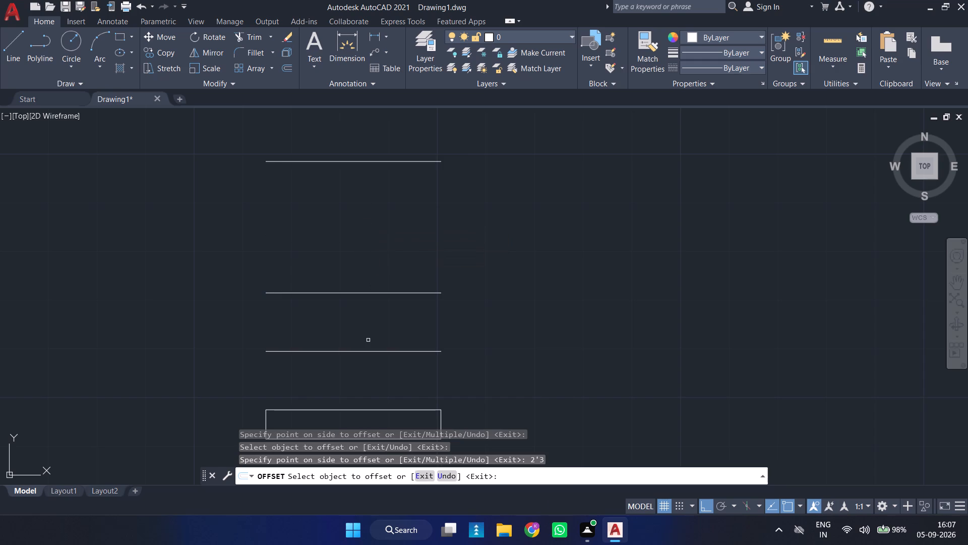
left_click(355, 161)
key("6")
key("Return")
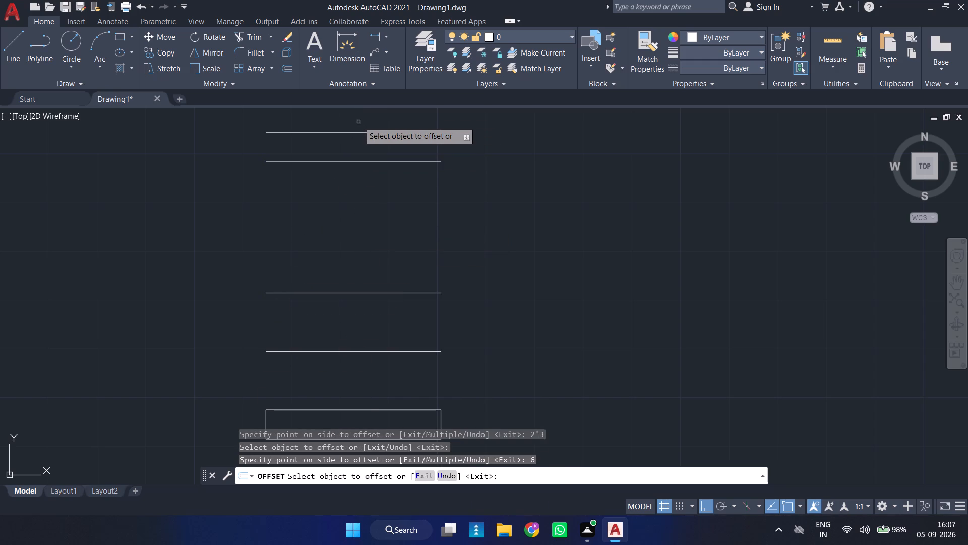
Draw a vertical line joining the left end of the topmost horizontal line to the rectangle's top-left corner.
scroll(359, 149, "down", 3)
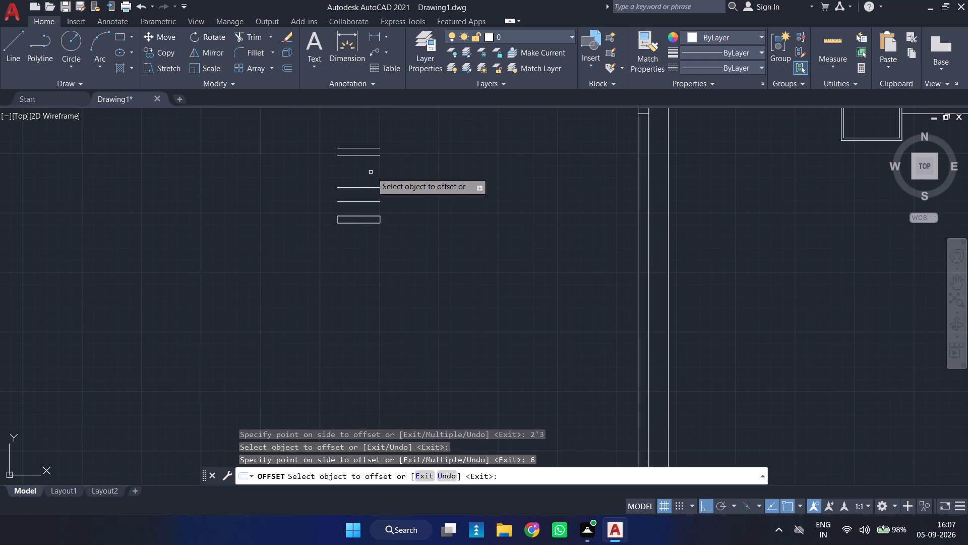
middle_click_drag(396, 171, 393, 279)
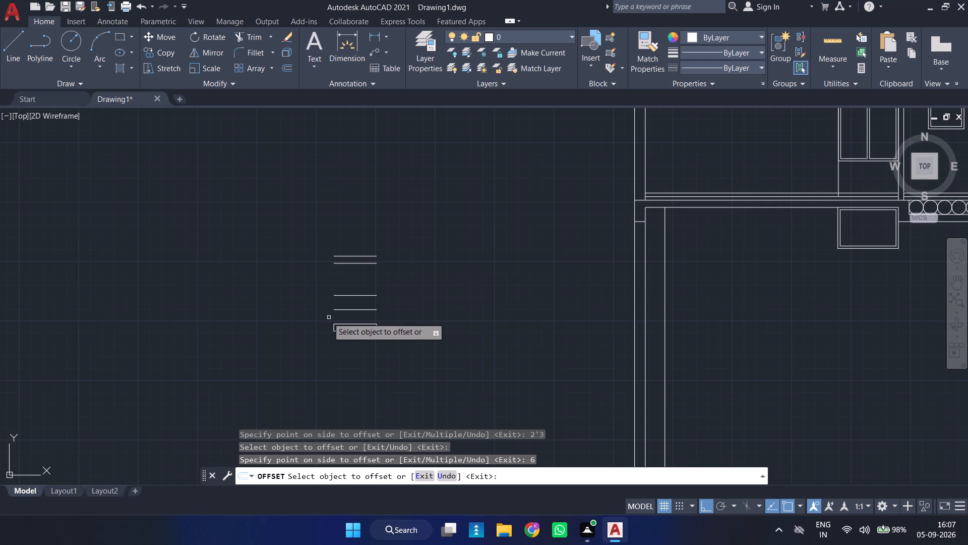
middle_click_drag(325, 315, 360, 297)
scroll(366, 279, "up", 2)
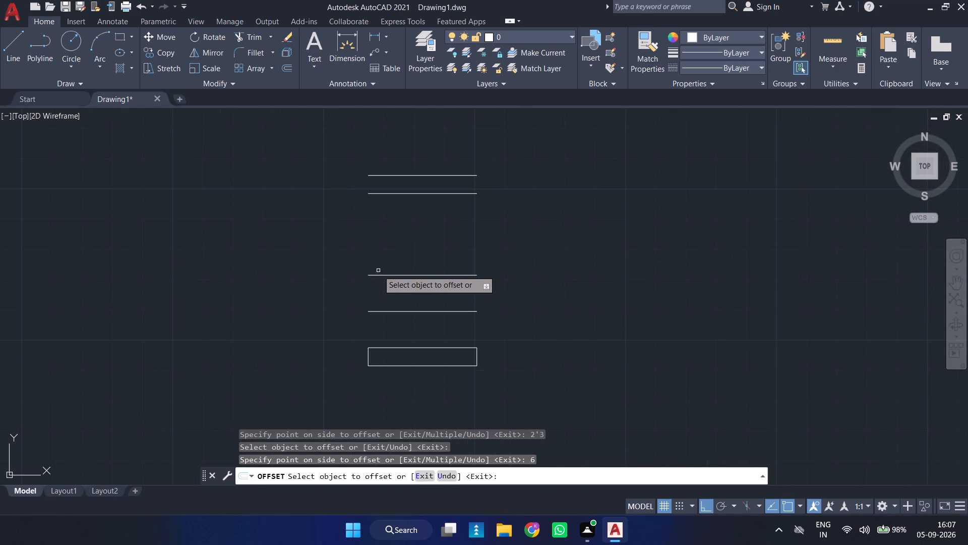
scroll(378, 267, "up", 1)
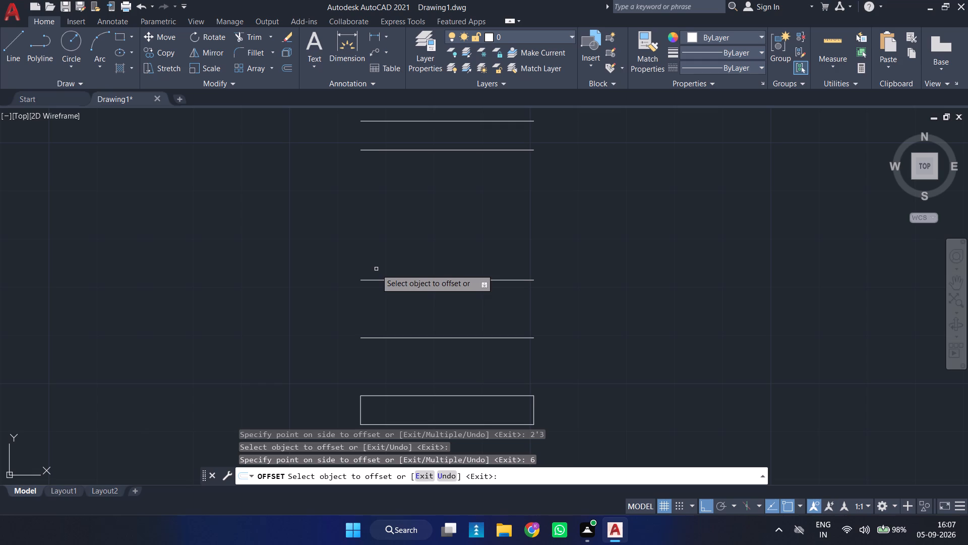
key("l")
key("Return")
key("Escape")
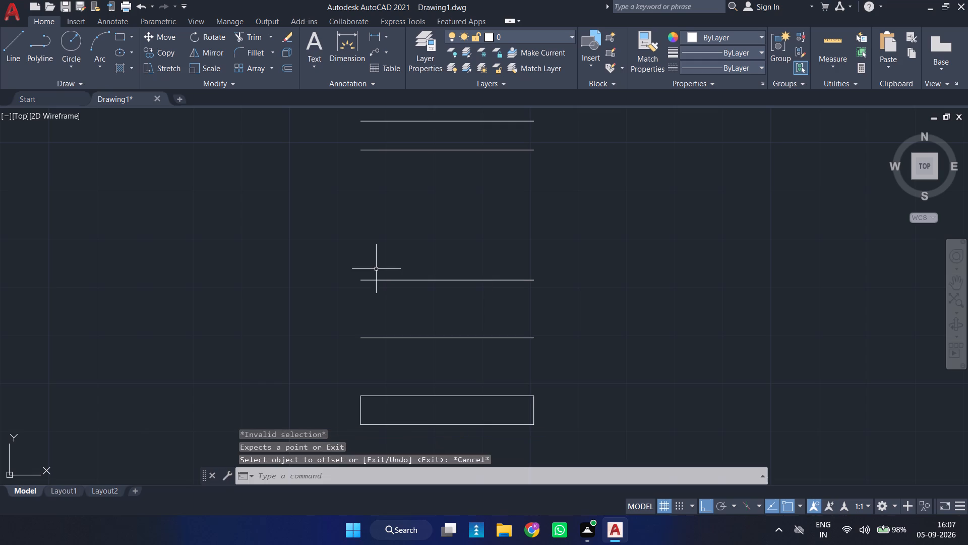
key("l")
key("Return")
scroll(380, 269, "down", 2)
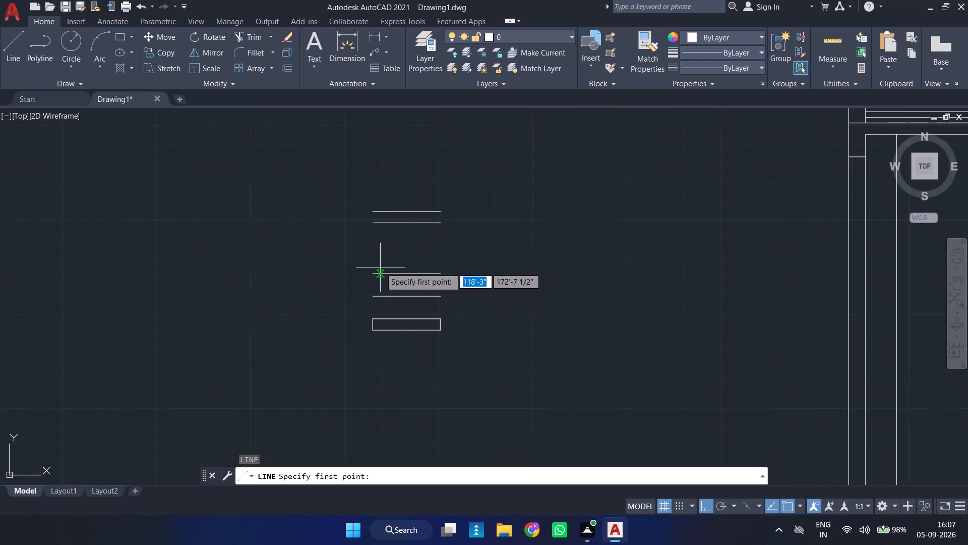
scroll(373, 211, "up", 2)
left_click(370, 212)
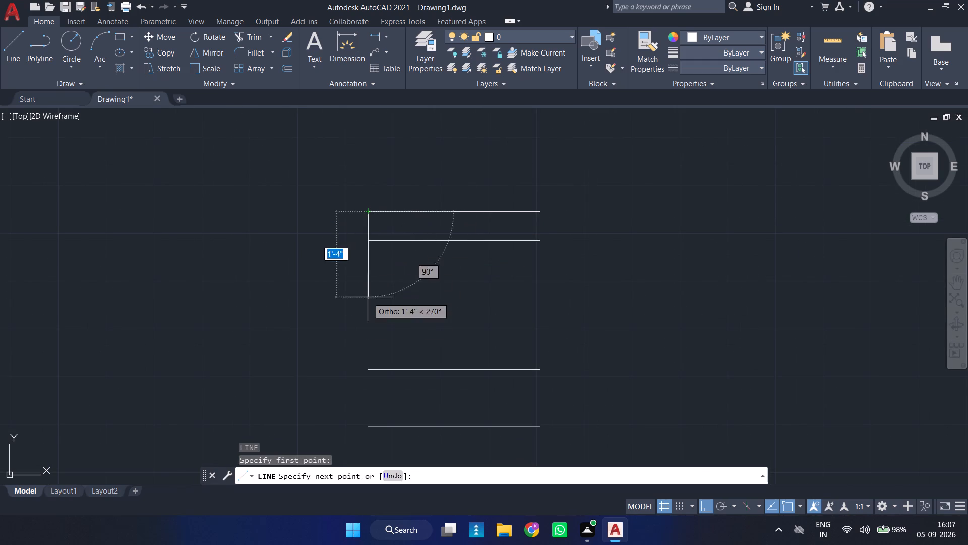
scroll(370, 324, "down", 3)
left_click(367, 361)
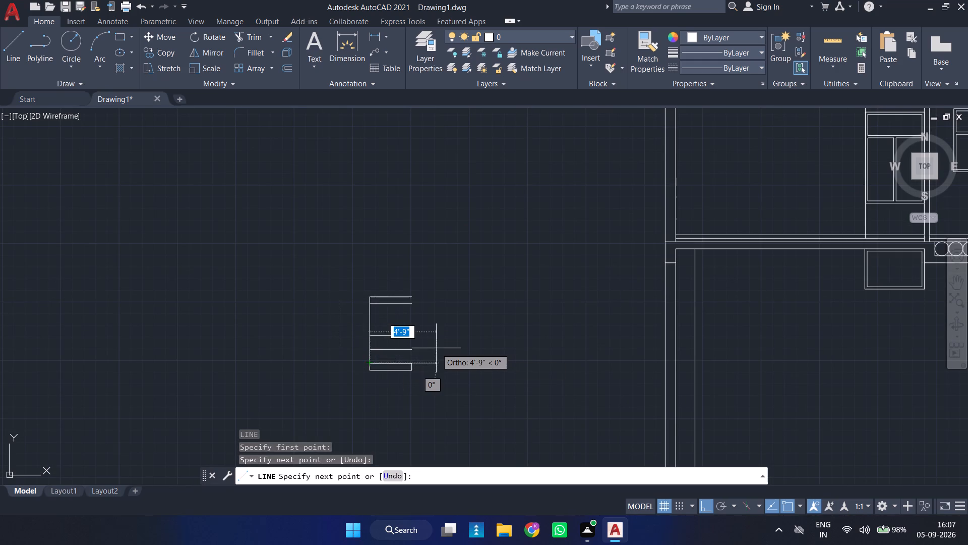
key("Return")
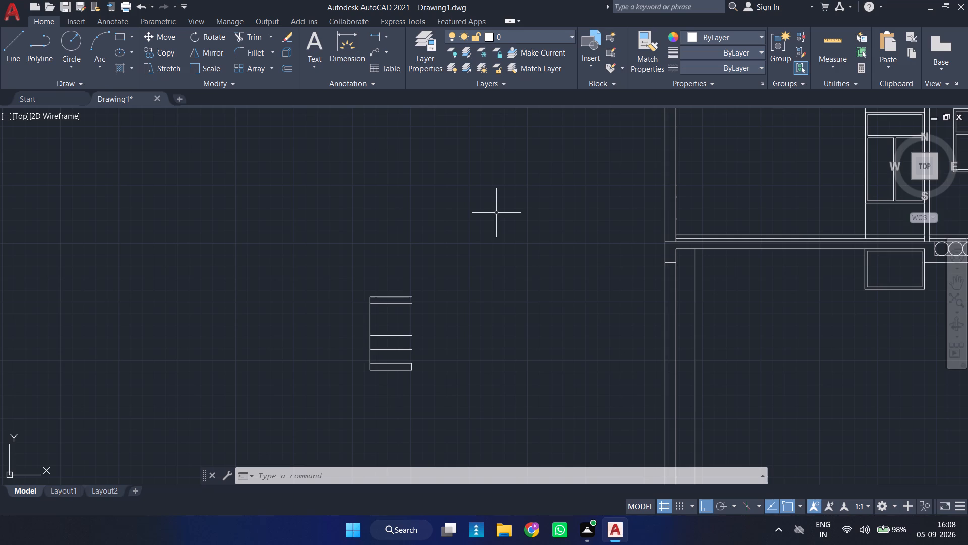
Offset the detail's left vertical line inward three times at 3" spacing, each from the previous line.
scroll(401, 303, "up", 1)
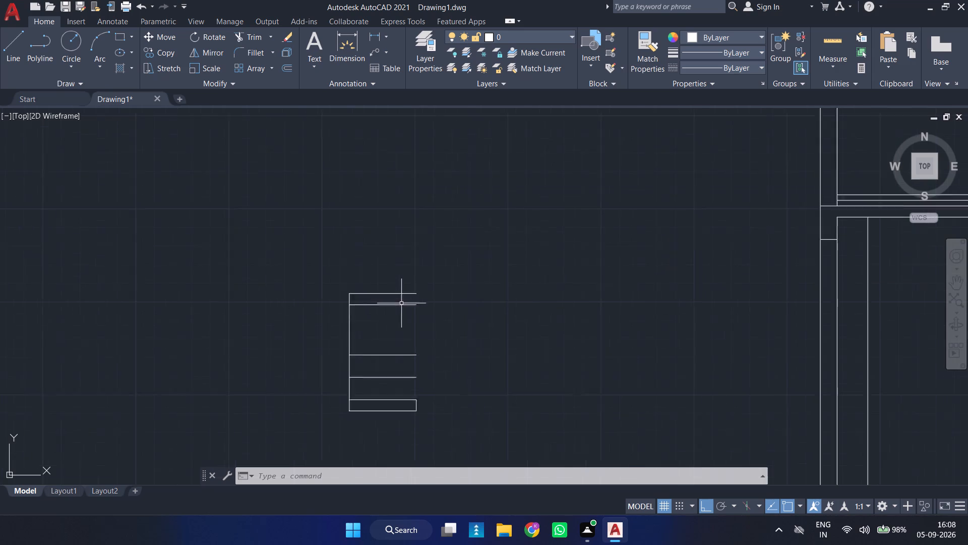
scroll(401, 303, "up", 1)
middle_click_drag(402, 385, 384, 311)
key("o")
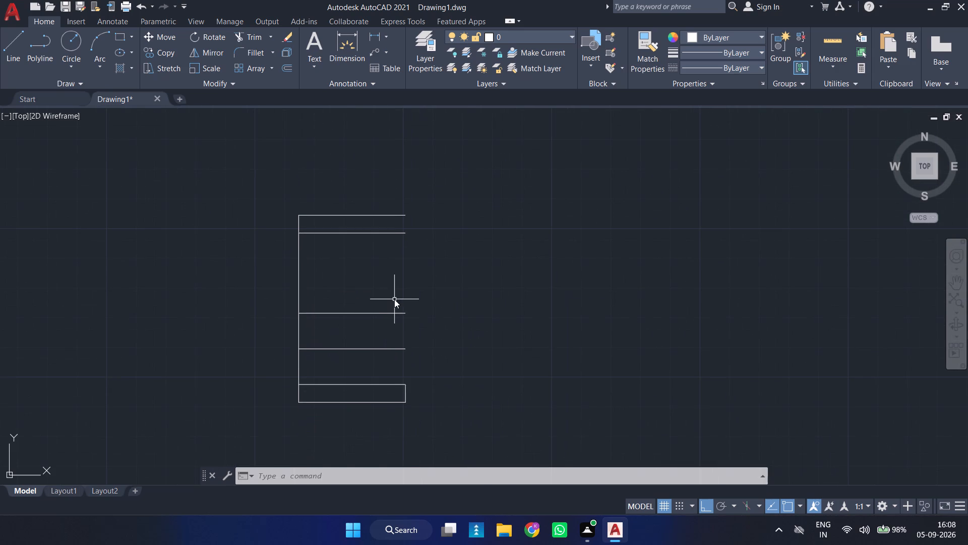
key("Return")
key("3")
key("Return")
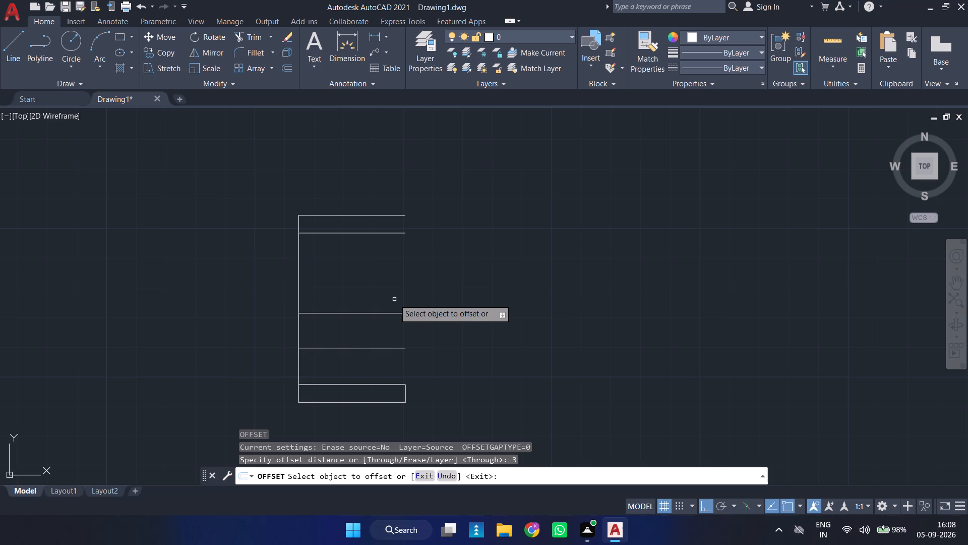
left_click(298, 267)
left_click(342, 266)
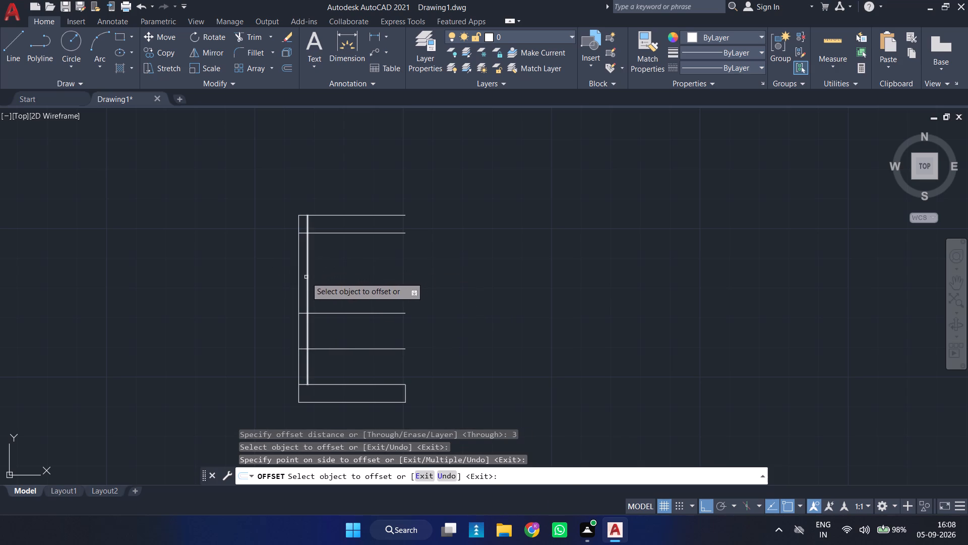
left_click(306, 277)
left_click(348, 275)
left_click(317, 271)
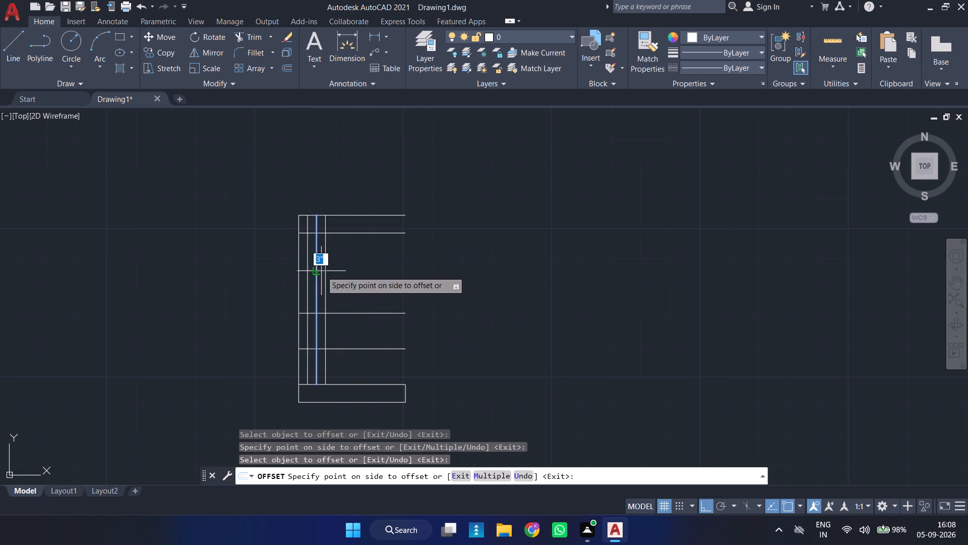
left_click(342, 271)
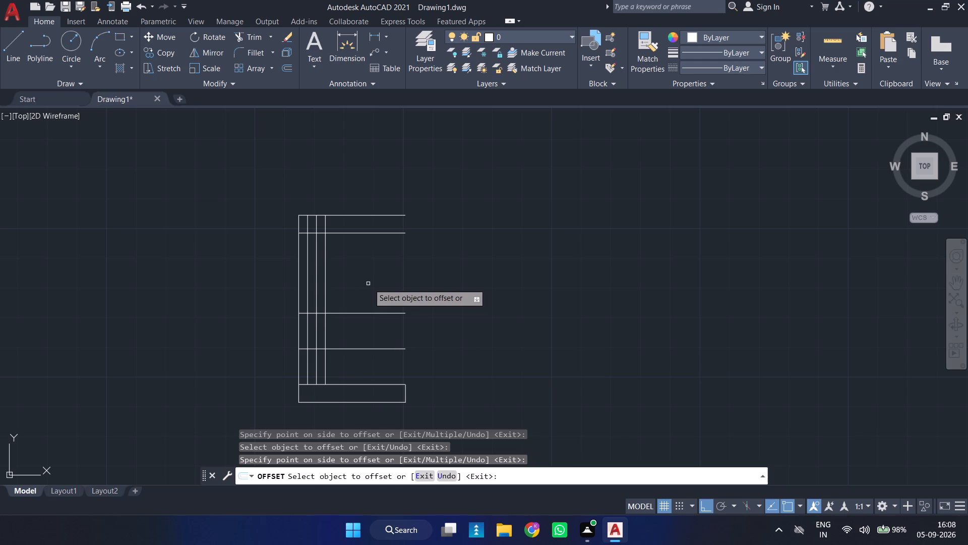
key("Escape")
Copy the left vertical line 3' across to the right end of the rectangle's top edge.
left_click(298, 303)
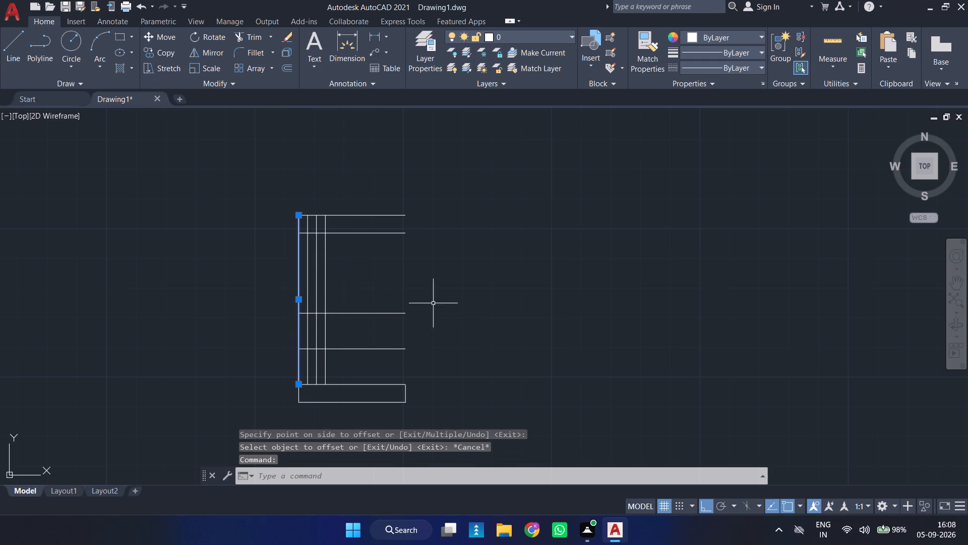
key("c")
key("o")
key("Return")
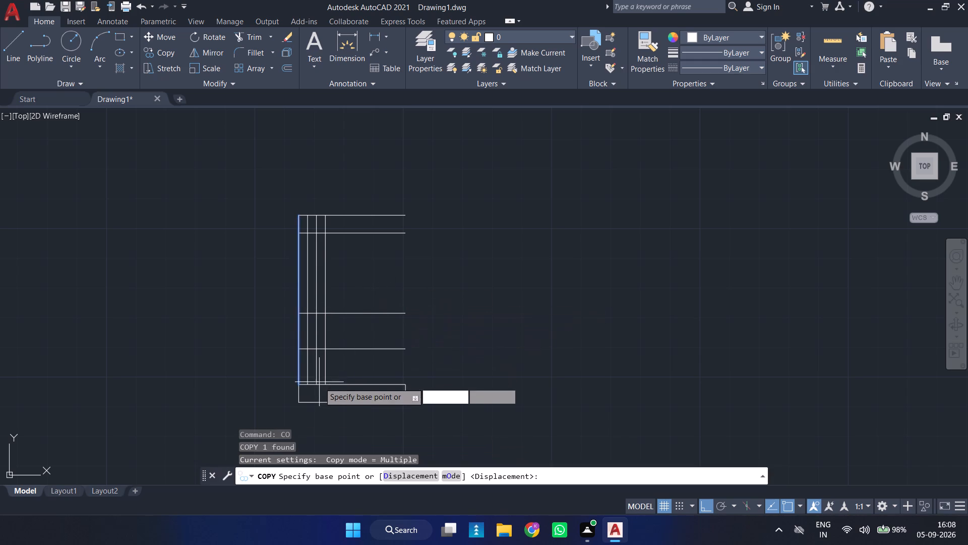
left_click(295, 387)
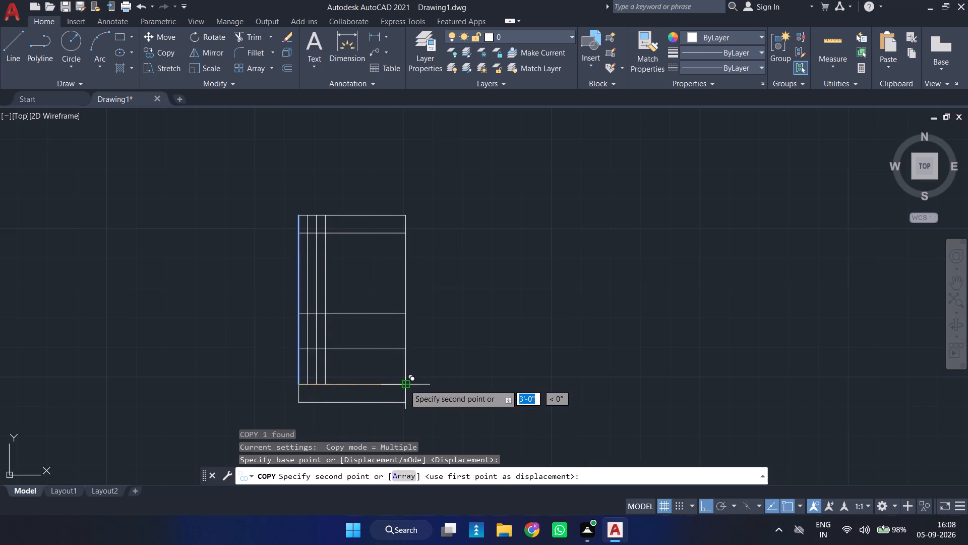
left_click(404, 385)
key("space")
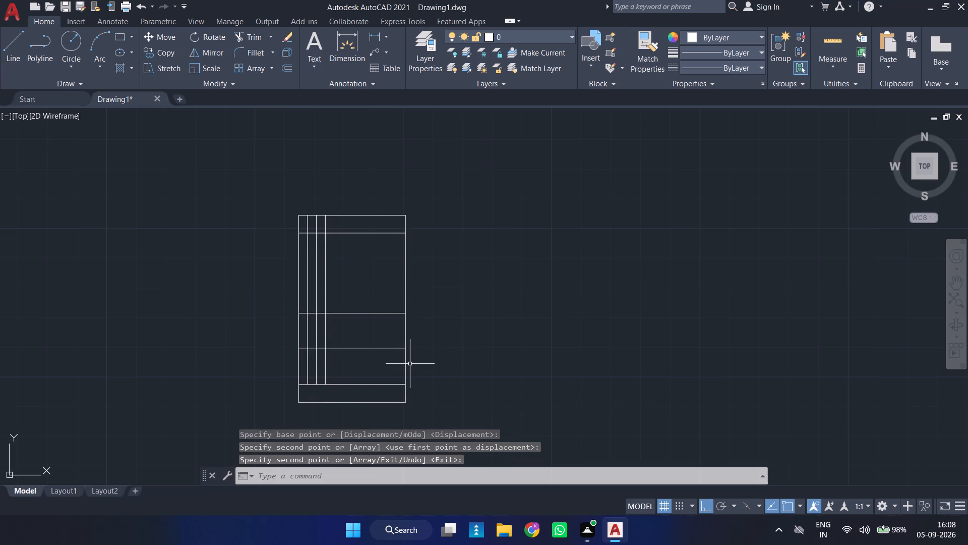
Offset the copied right vertical line inward three times at 3" spacing, each from the previous line.
key("o")
key("Return")
key("Return")
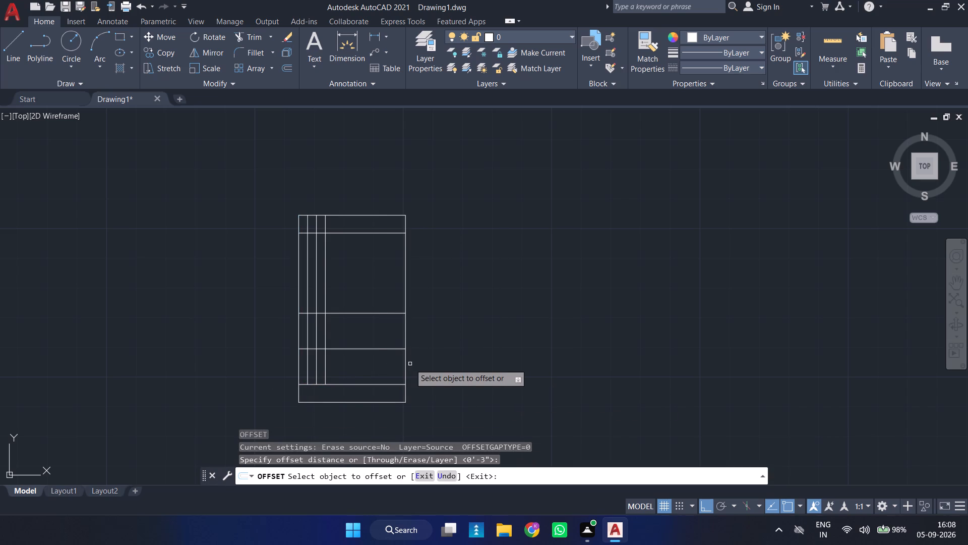
left_click(406, 308)
left_click(383, 312)
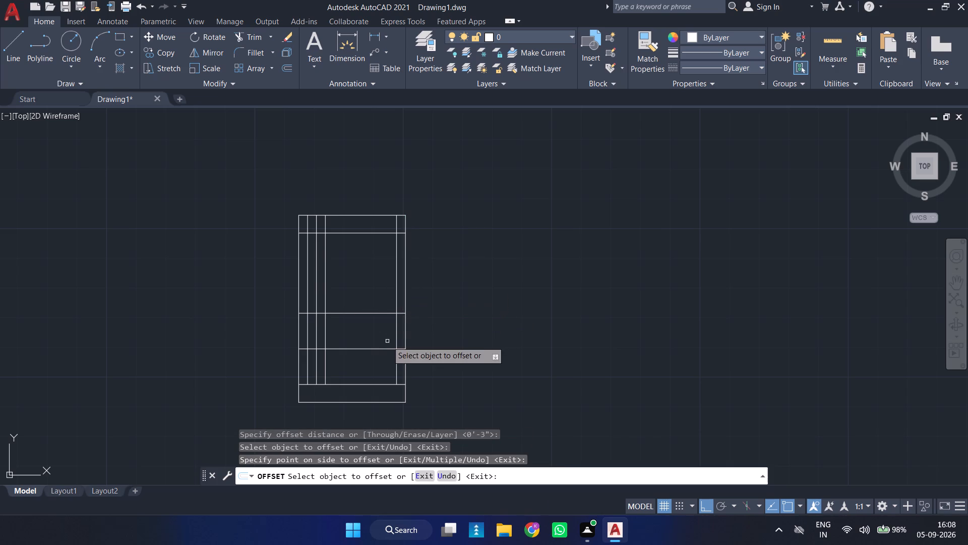
left_click(395, 284)
left_click(380, 286)
left_click(387, 248)
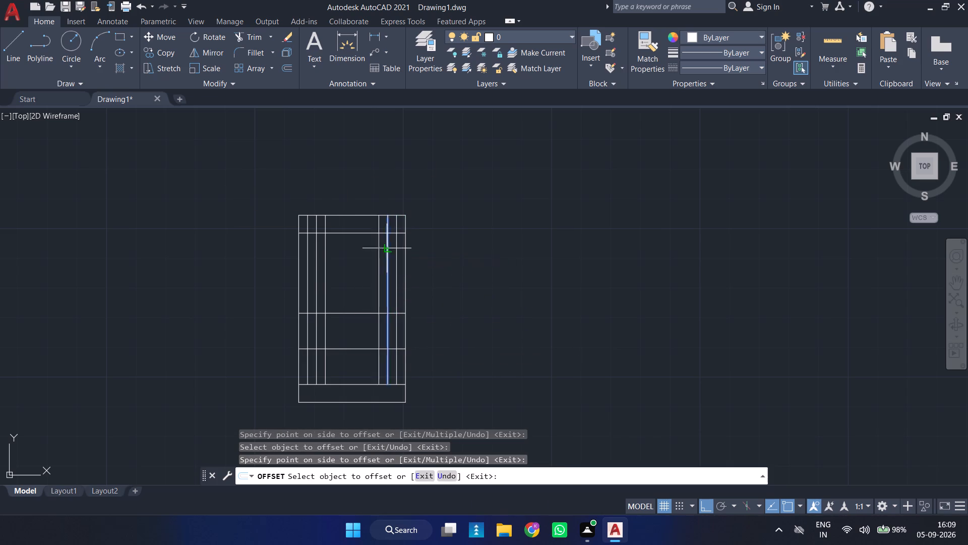
left_click(362, 257)
key("Escape")
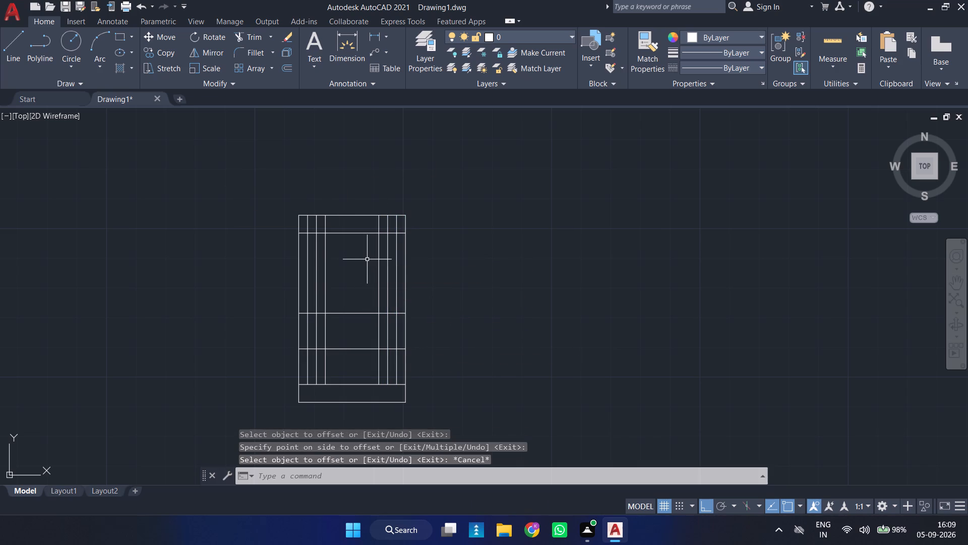
Trim the left ends of the two courses above the base rectangle back to their 3" step lines.
type("TR")
key("Return")
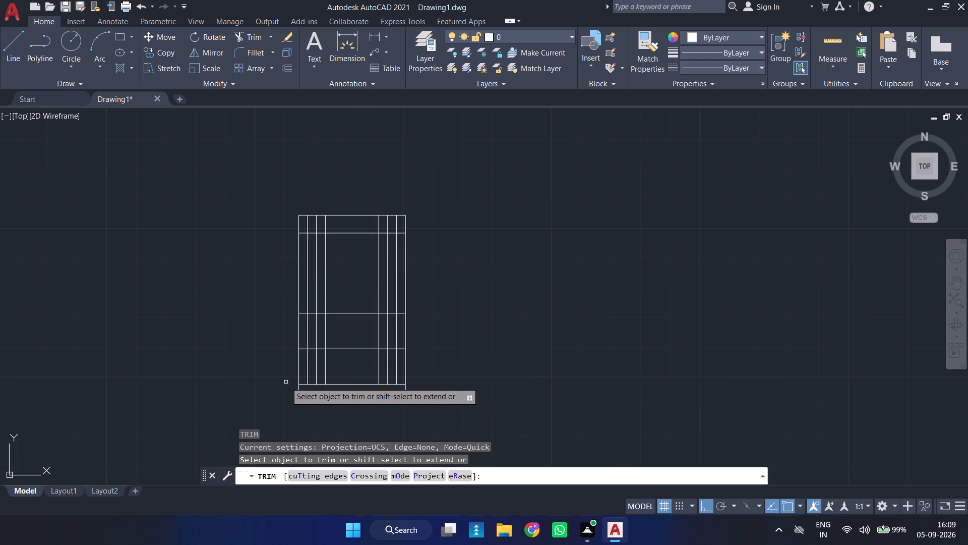
scroll(285, 381, "up", 3)
left_click(354, 234)
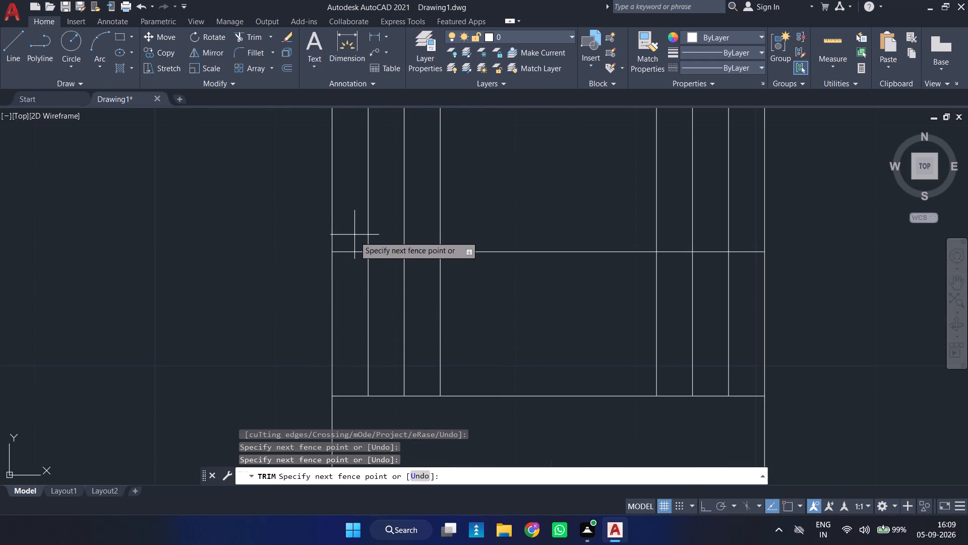
left_click(320, 324)
scroll(311, 251, "down", 3)
middle_click_drag(311, 253, 277, 338)
scroll(291, 302, "up", 3)
left_click(339, 202)
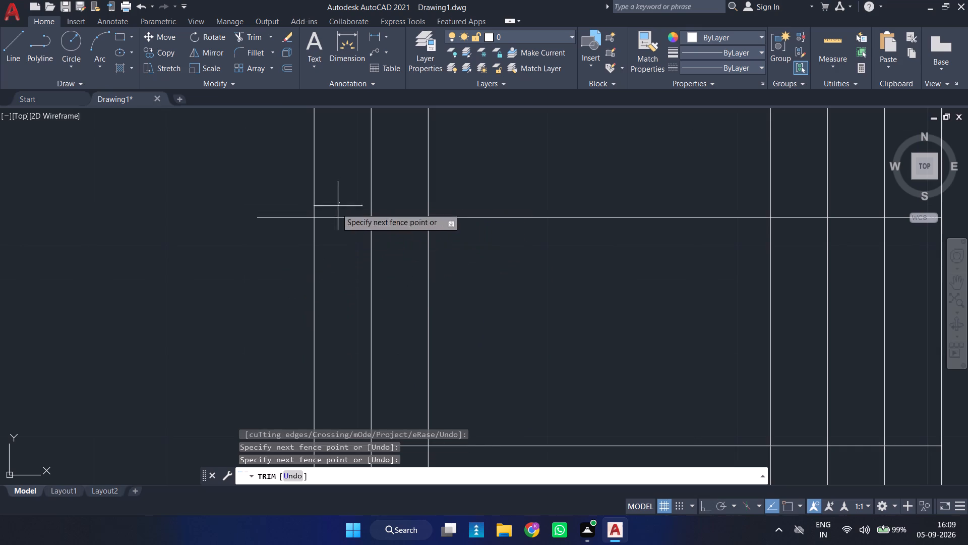
left_click(248, 310)
Trim the excess lines left of the tall shaft and top band back to the third inset vertical.
scroll(275, 198, "down", 4)
middle_click_drag(274, 218, 243, 320)
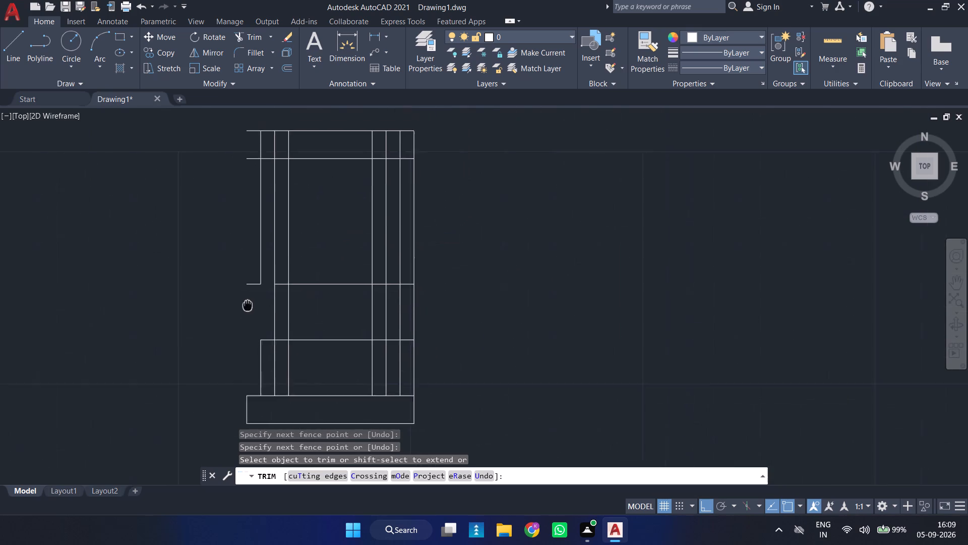
middle_click_drag(243, 320, 238, 336)
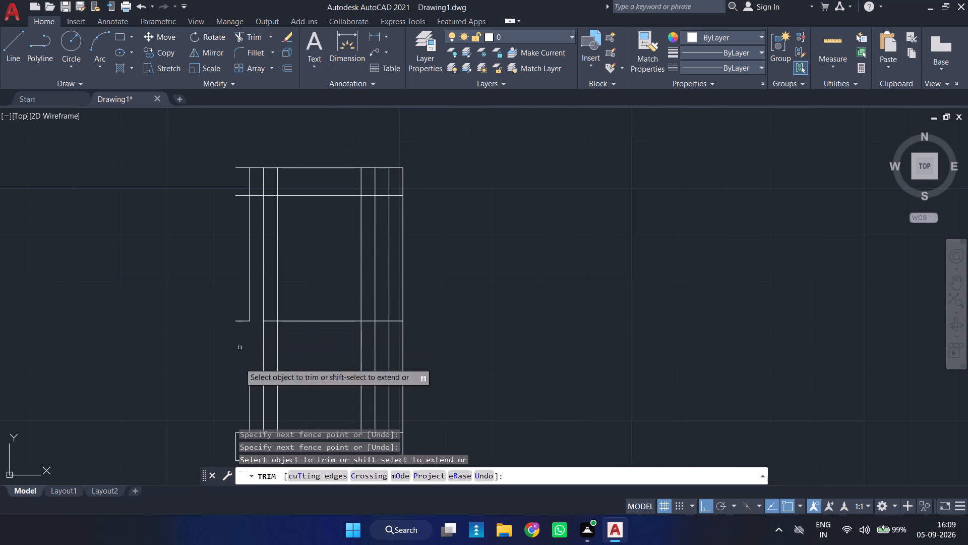
scroll(242, 352, "down", 3)
scroll(245, 340, "up", 2)
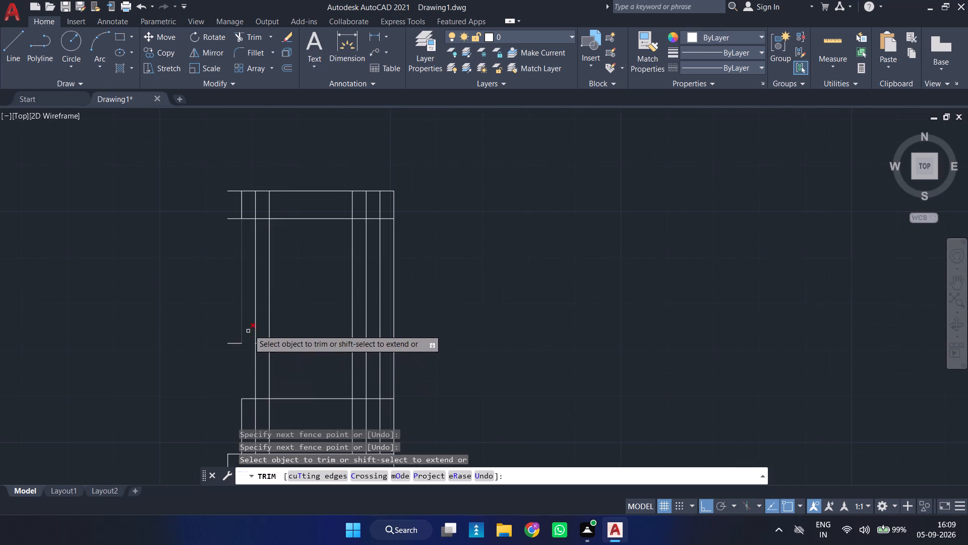
left_click(260, 299)
left_click(224, 337)
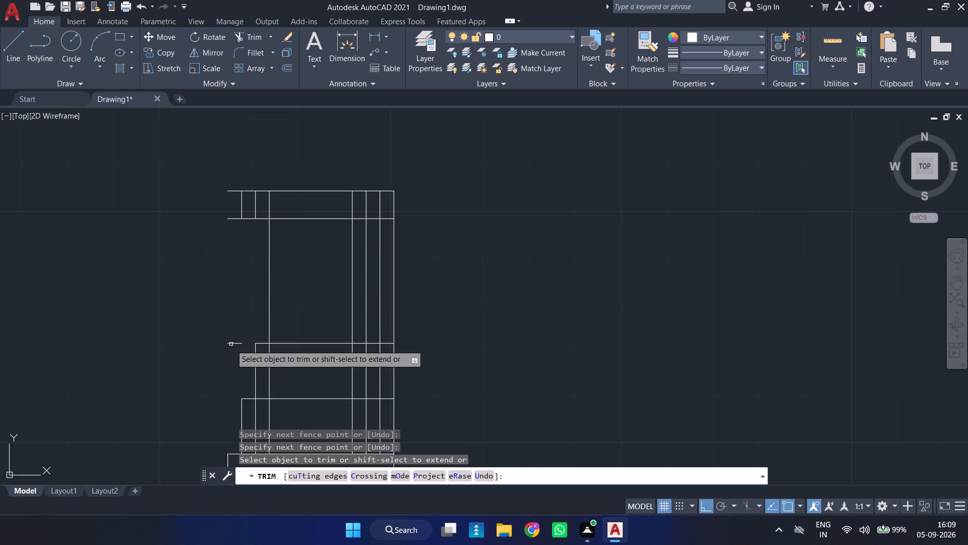
left_click(231, 342)
left_click(259, 178)
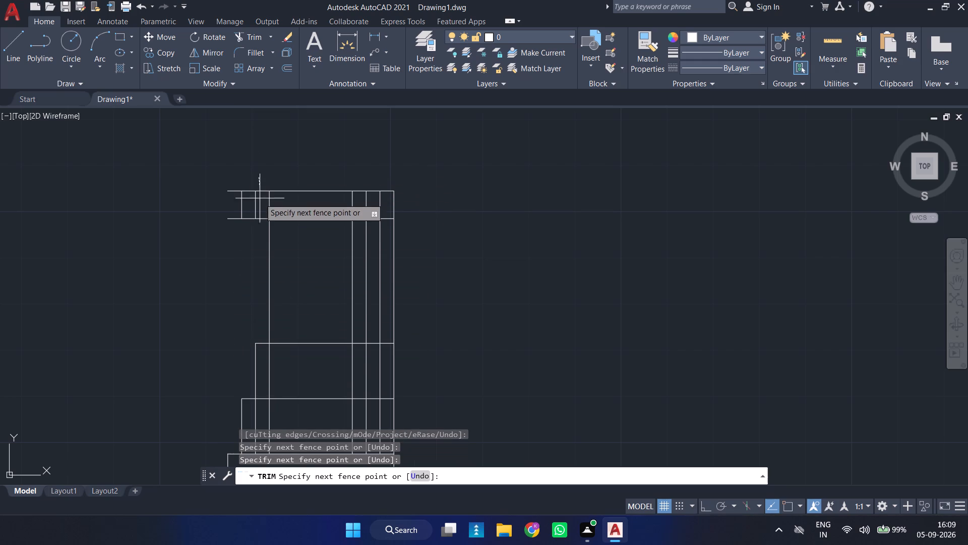
left_click(260, 223)
left_click(258, 183)
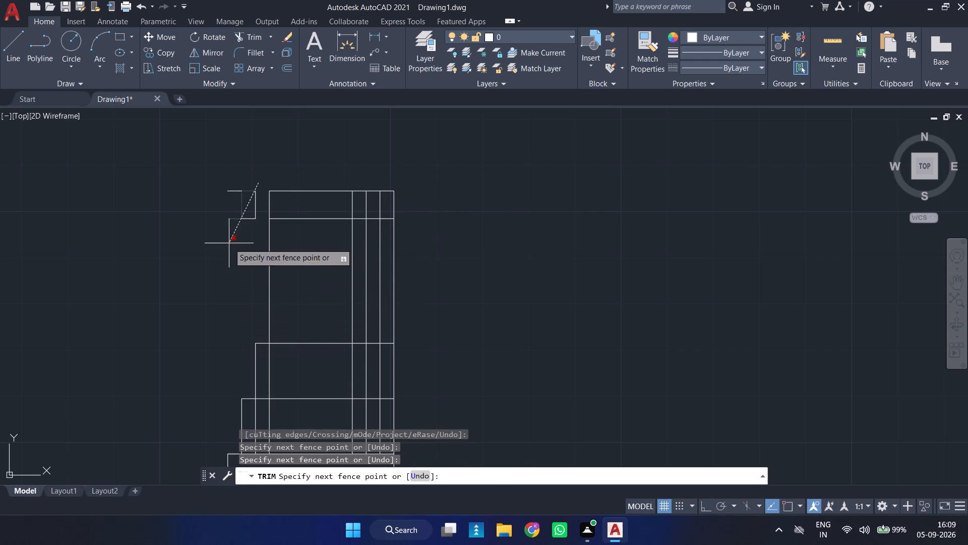
left_click(229, 243)
left_click(231, 186)
left_click(258, 201)
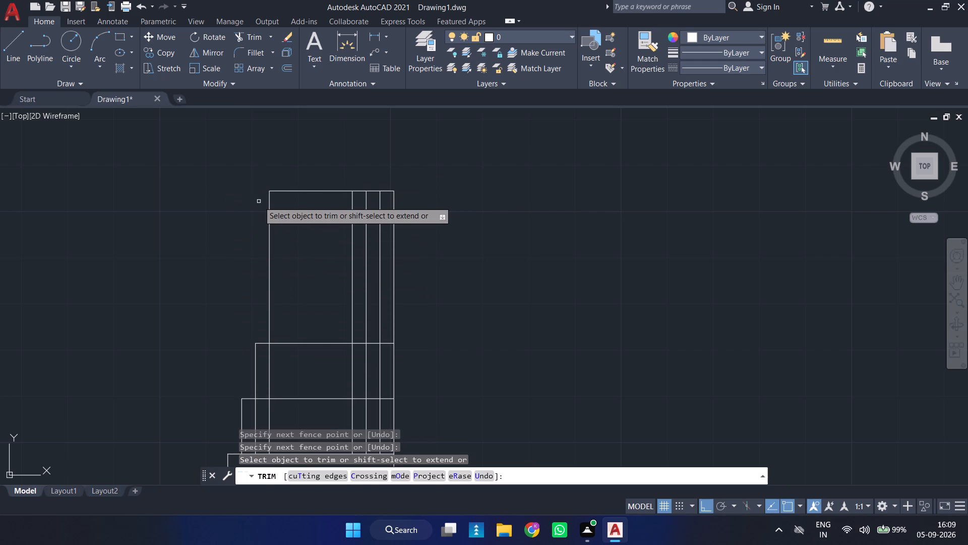
Trim the leftover left-hand vertical lines inside the two stepped courses below the shaft.
scroll(248, 200, "down", 1)
middle_click_drag(220, 289, 214, 225)
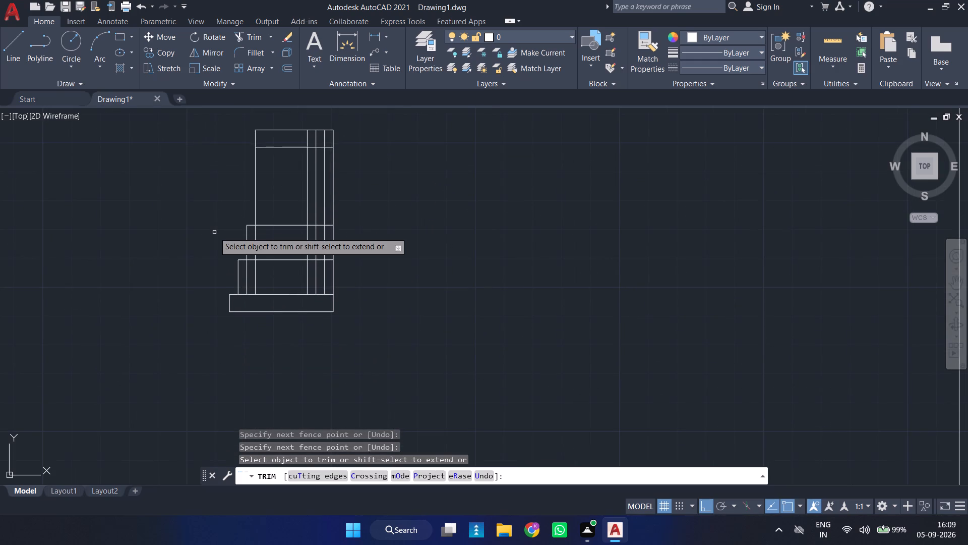
scroll(214, 232, "up", 1)
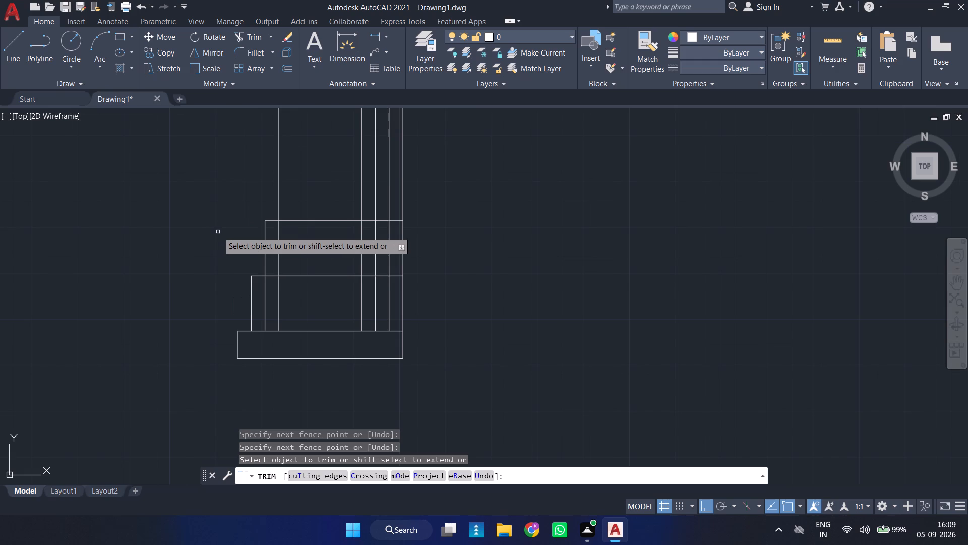
scroll(218, 231, "down", 2)
middle_click_drag(217, 233, 210, 274)
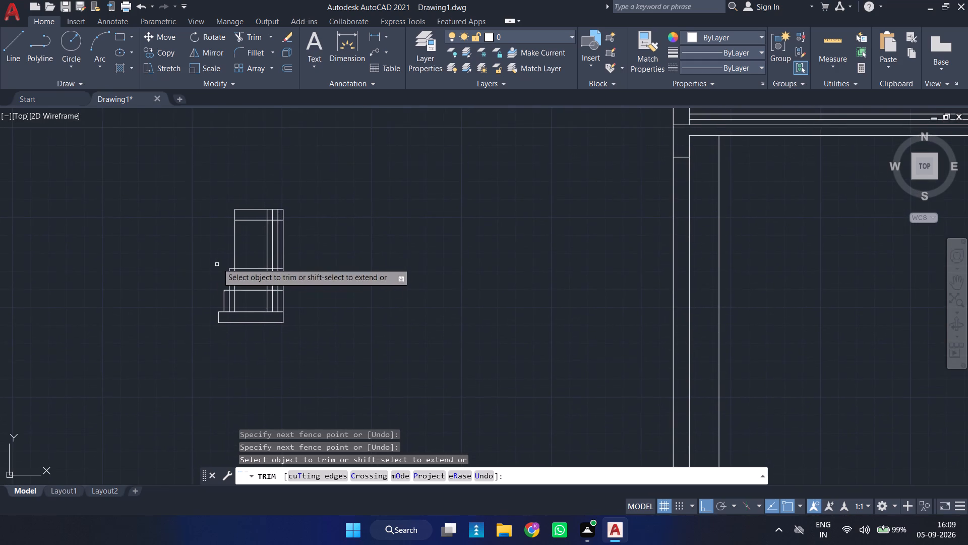
scroll(222, 263, "up", 2)
left_click(251, 304)
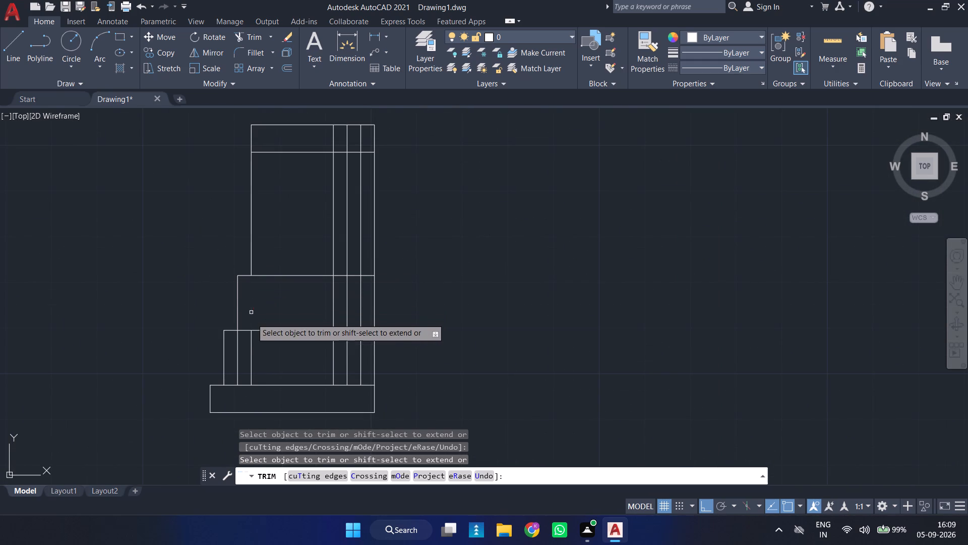
left_click(254, 349)
left_click(234, 357)
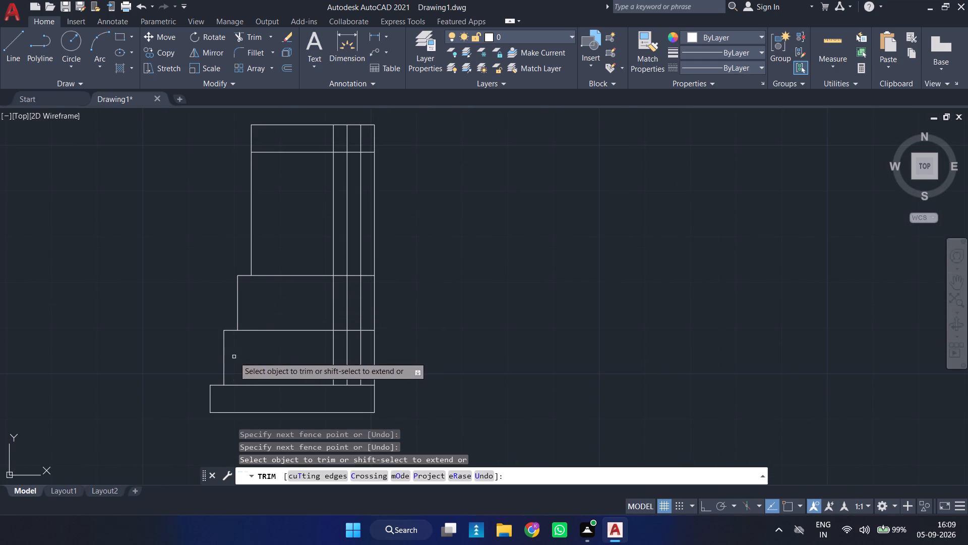
Trim the three right-hand verticals inside the lowest stepped course and the excess lines right of the upper course and shaft.
left_click(364, 353)
left_click(317, 361)
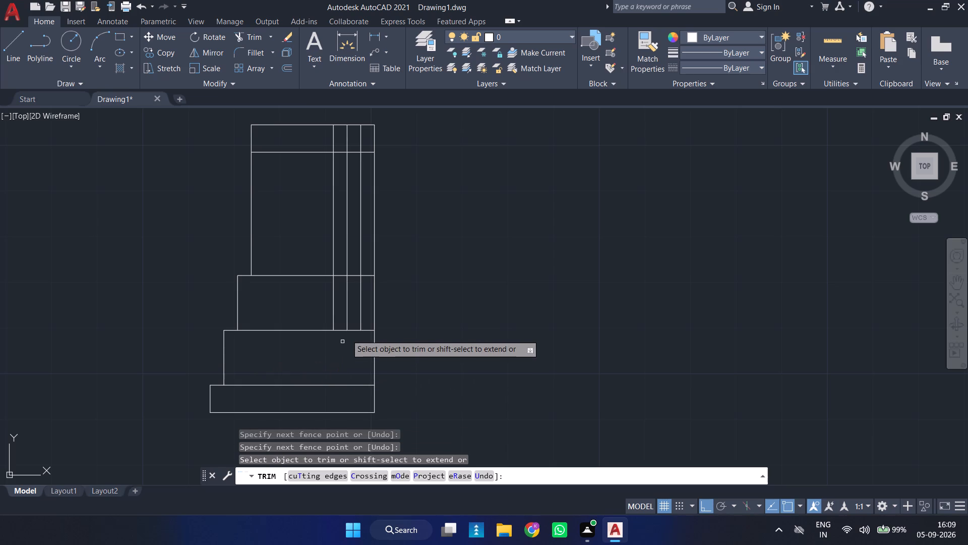
left_click(374, 302)
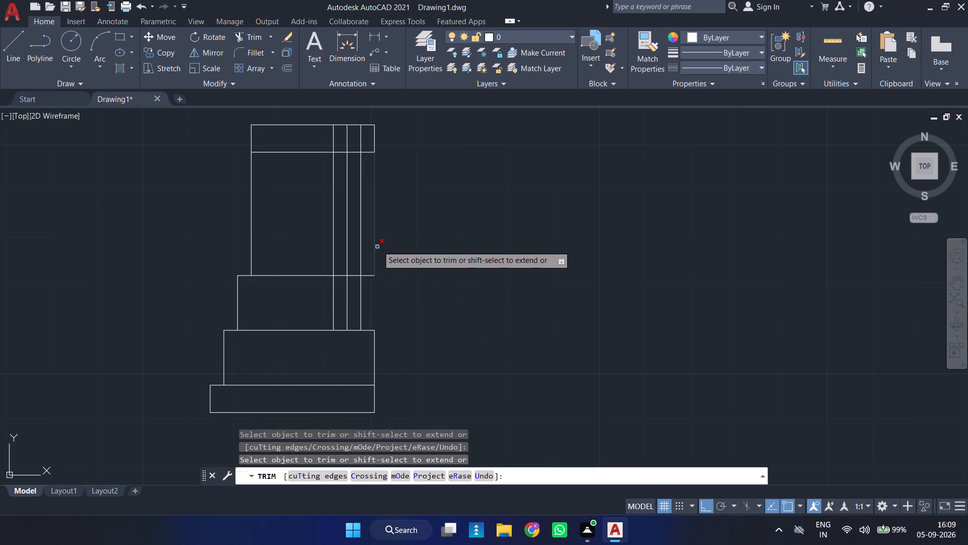
left_click(381, 239)
left_click(372, 278)
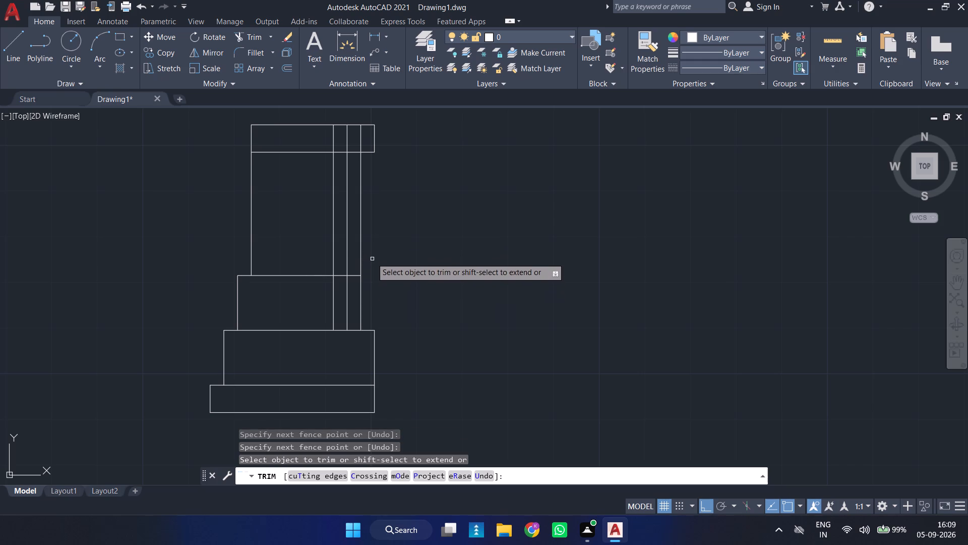
left_click(361, 250)
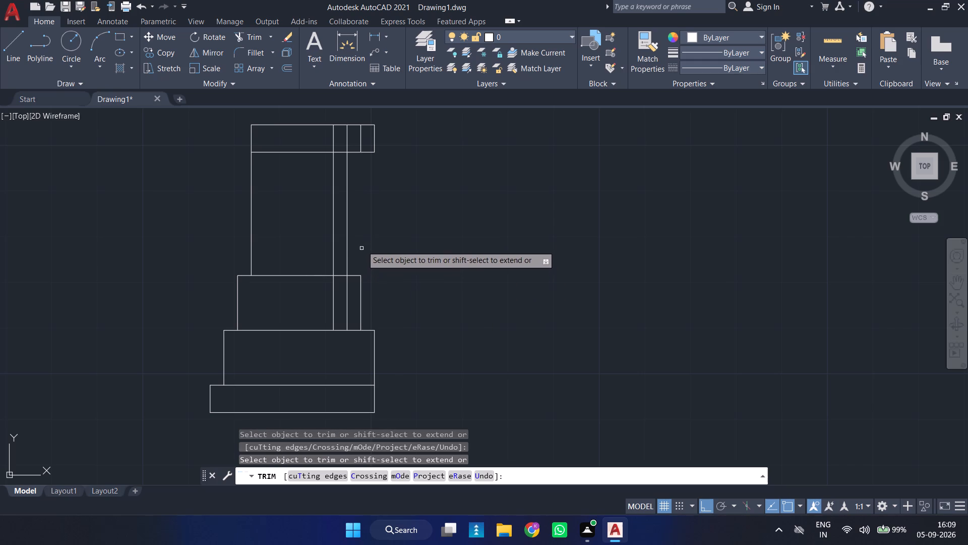
Trim the top band's right overhang back to the shaft's right edge.
left_click(372, 121)
left_click(359, 165)
left_click(355, 117)
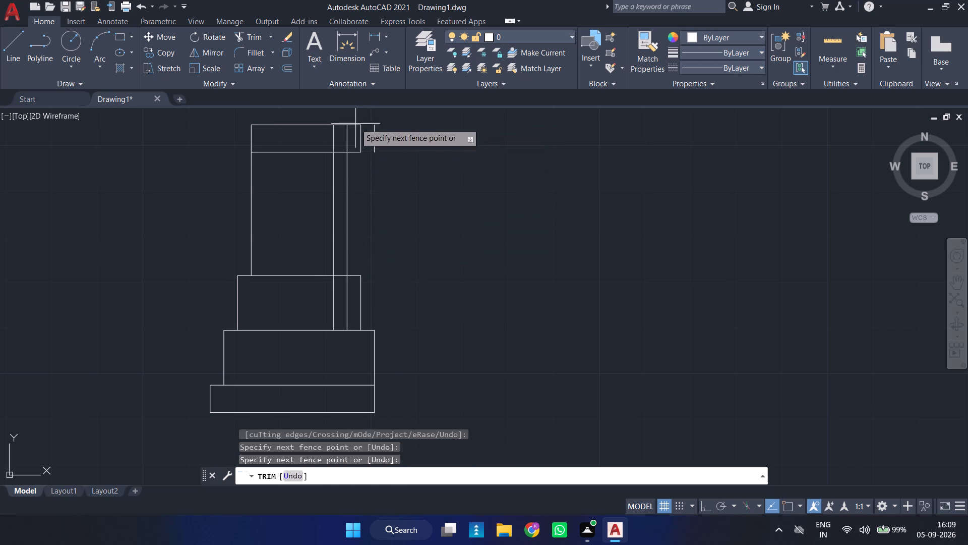
left_click(355, 170)
left_click(381, 136)
left_click(358, 140)
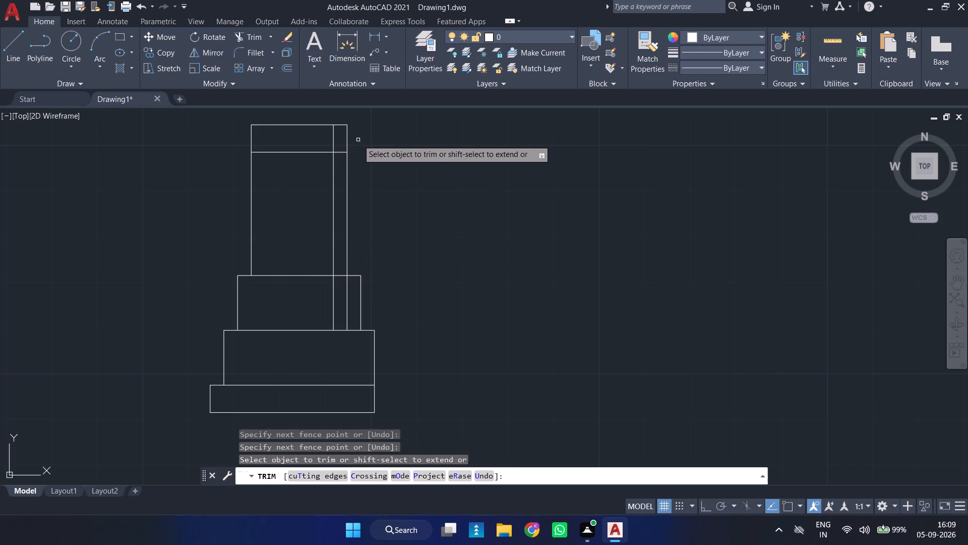
Trim the top band back to the inner right-hand vertical and remove that vertical's leftover segments, with its neighbour's, from the shaft and upper course.
left_click(352, 149)
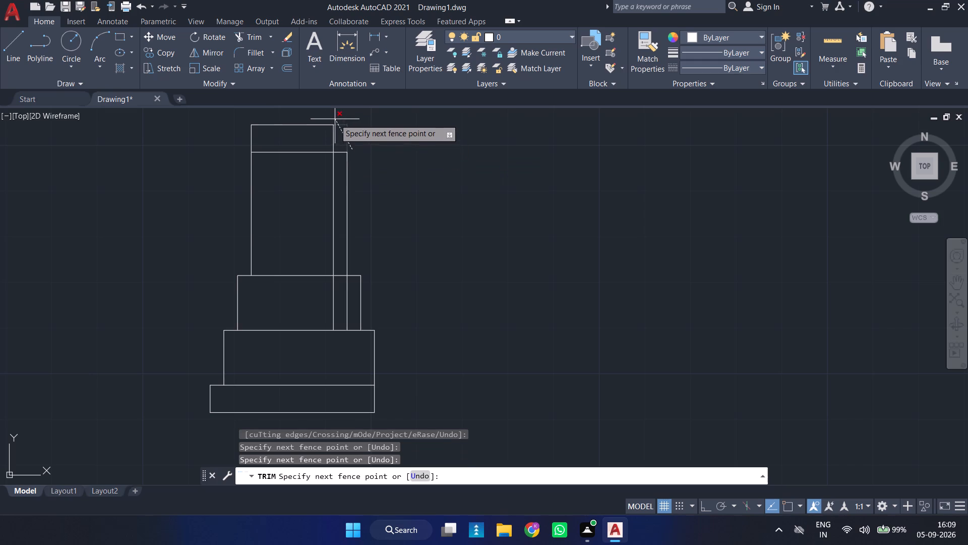
left_click(335, 119)
left_click(333, 187)
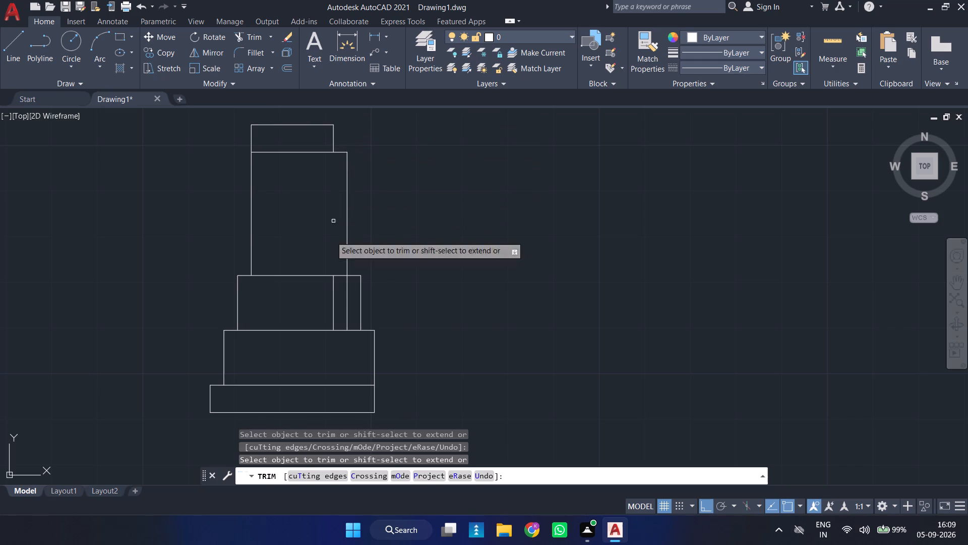
left_click(352, 293)
left_click(312, 299)
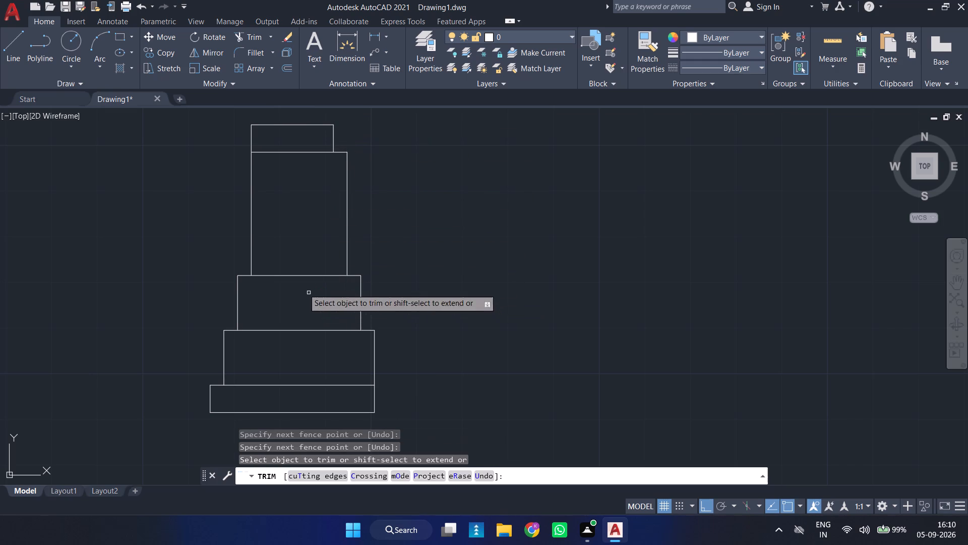
scroll(257, 196, "down", 2)
scroll(264, 207, "up", 2)
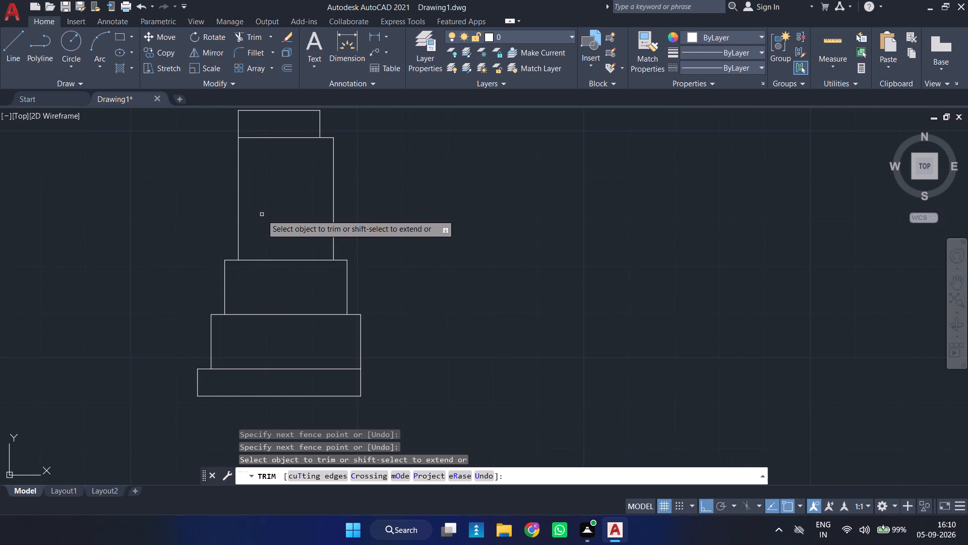
key("Escape")
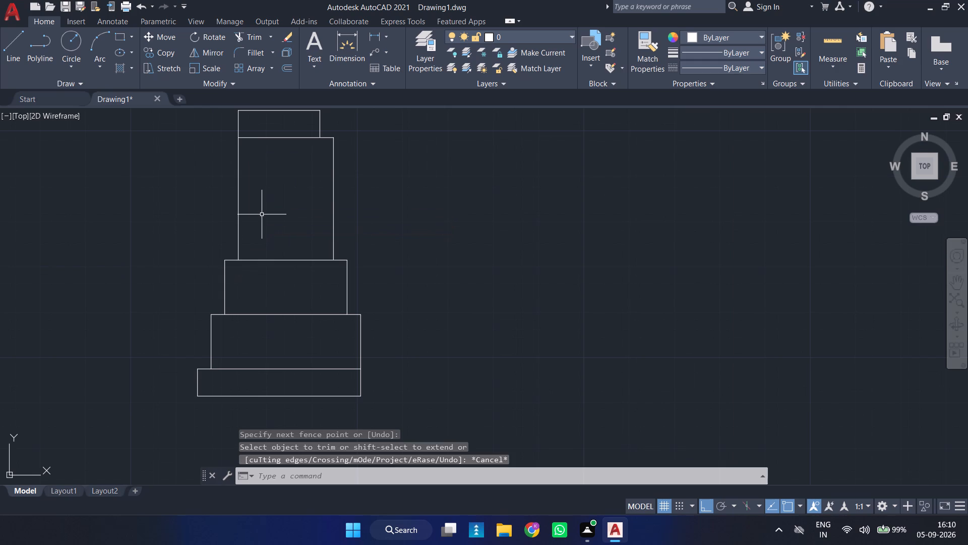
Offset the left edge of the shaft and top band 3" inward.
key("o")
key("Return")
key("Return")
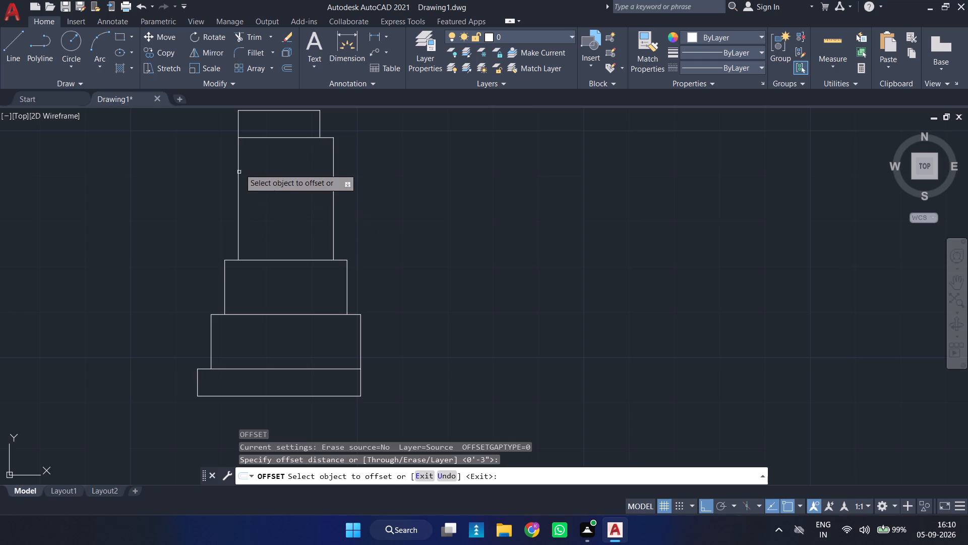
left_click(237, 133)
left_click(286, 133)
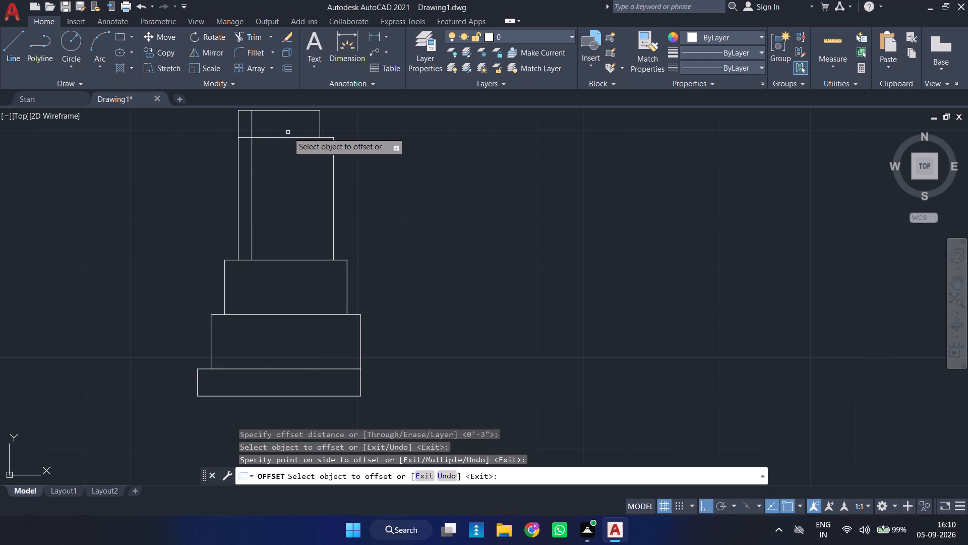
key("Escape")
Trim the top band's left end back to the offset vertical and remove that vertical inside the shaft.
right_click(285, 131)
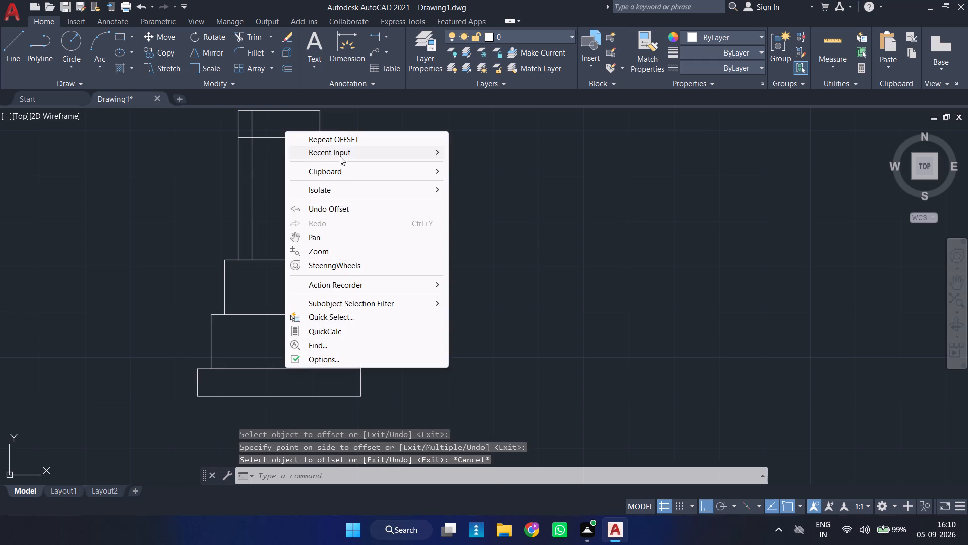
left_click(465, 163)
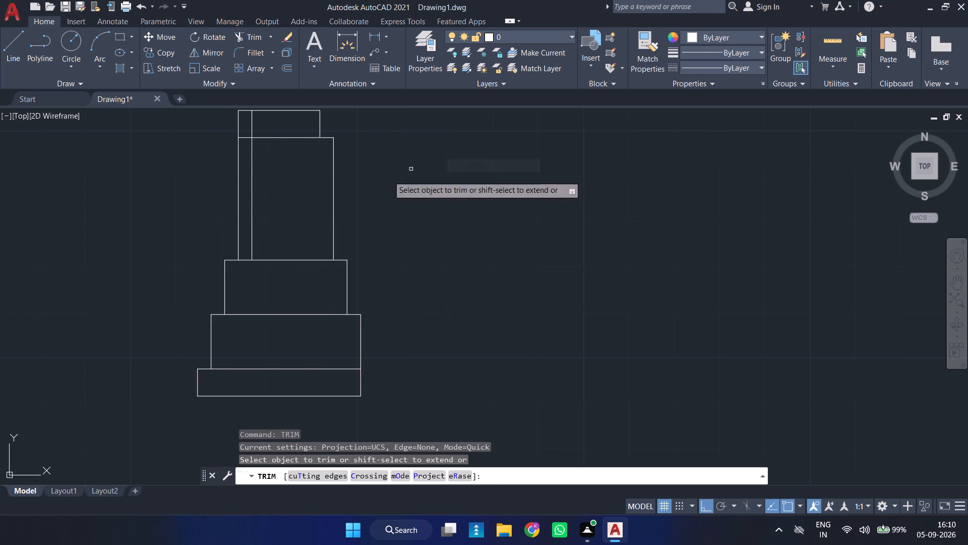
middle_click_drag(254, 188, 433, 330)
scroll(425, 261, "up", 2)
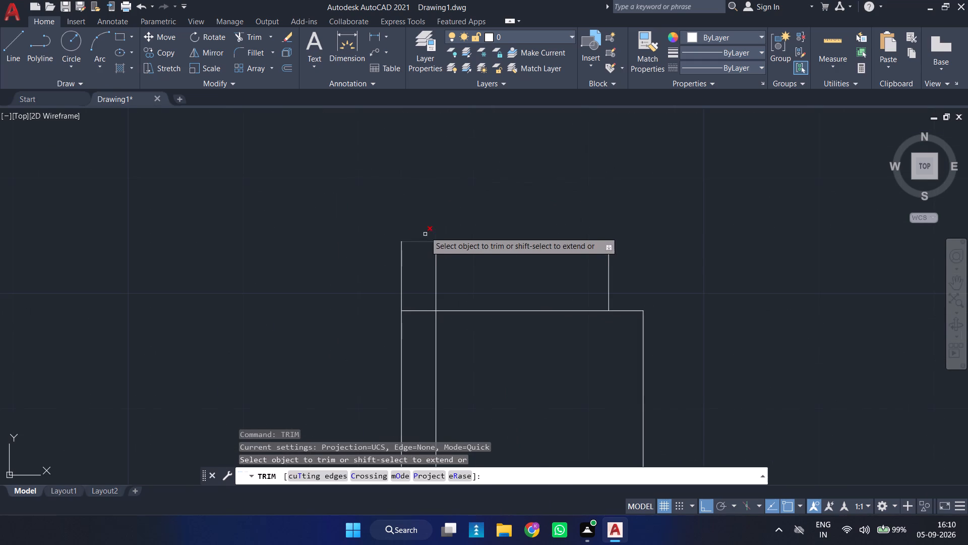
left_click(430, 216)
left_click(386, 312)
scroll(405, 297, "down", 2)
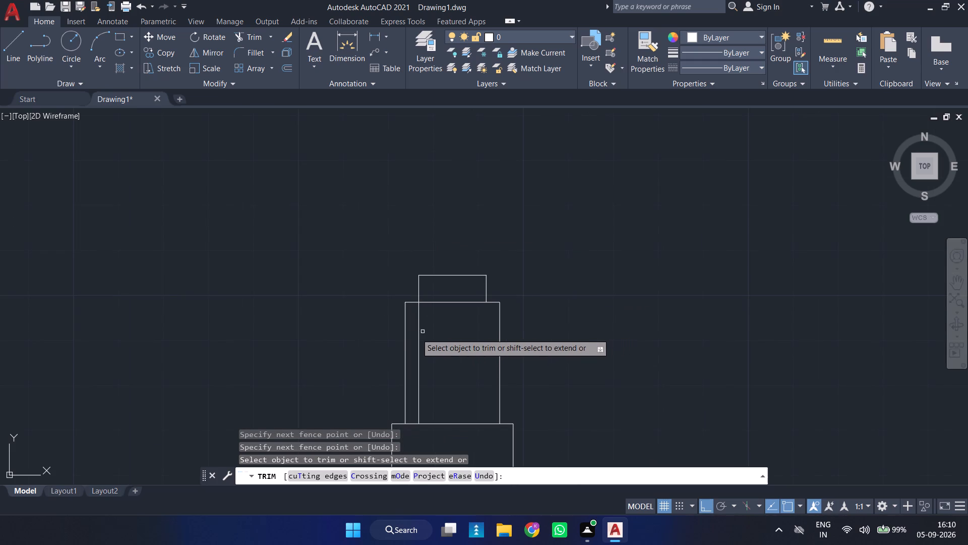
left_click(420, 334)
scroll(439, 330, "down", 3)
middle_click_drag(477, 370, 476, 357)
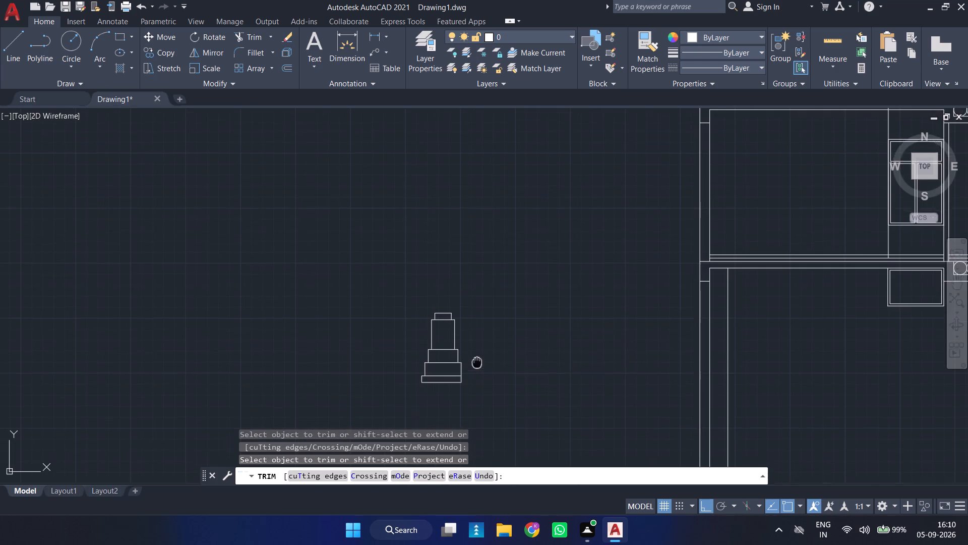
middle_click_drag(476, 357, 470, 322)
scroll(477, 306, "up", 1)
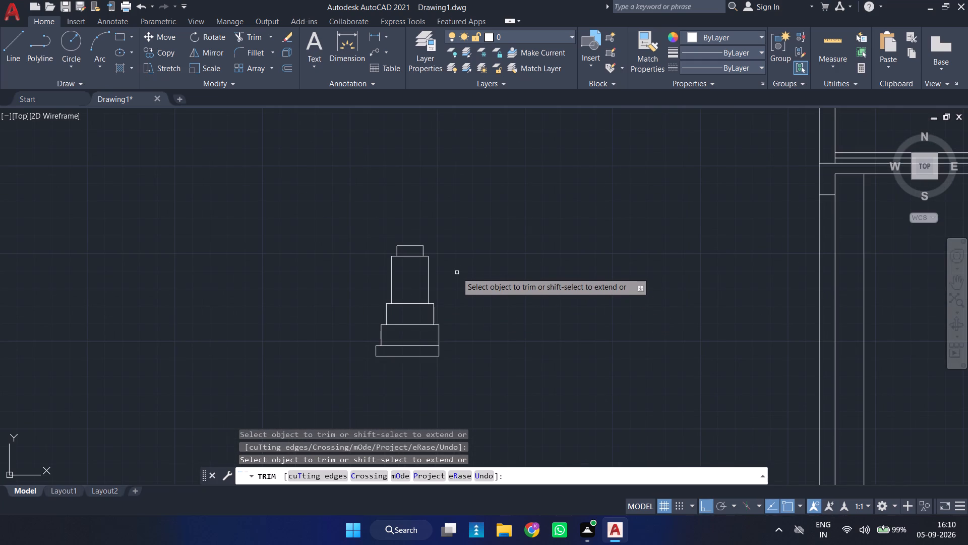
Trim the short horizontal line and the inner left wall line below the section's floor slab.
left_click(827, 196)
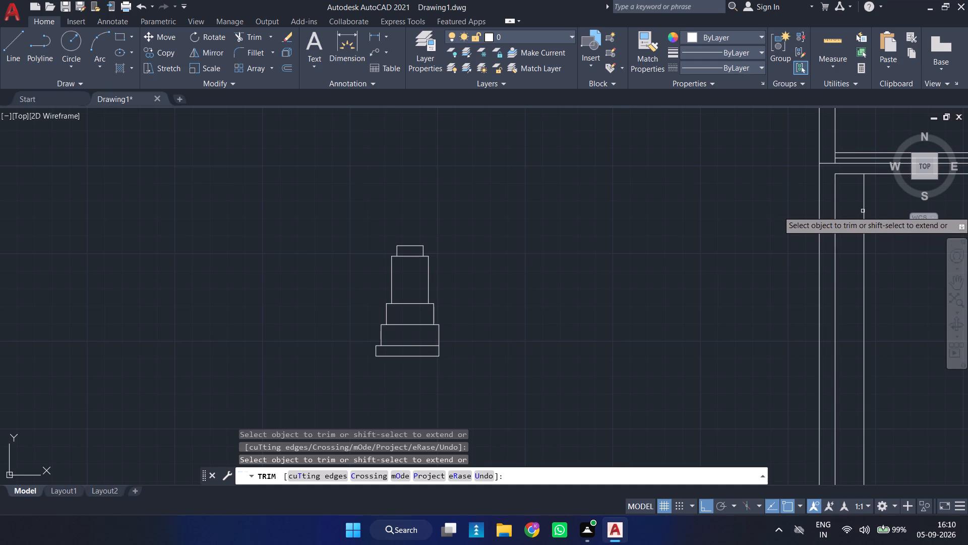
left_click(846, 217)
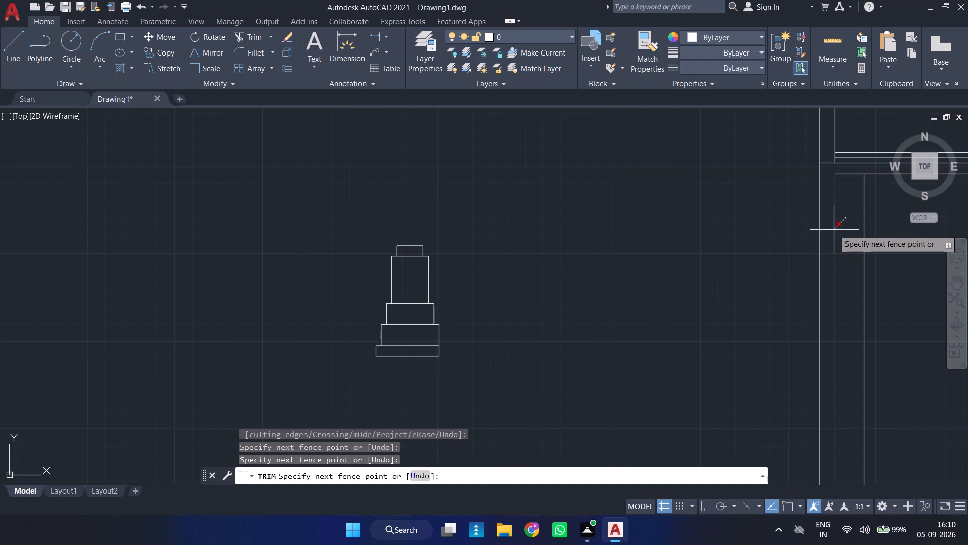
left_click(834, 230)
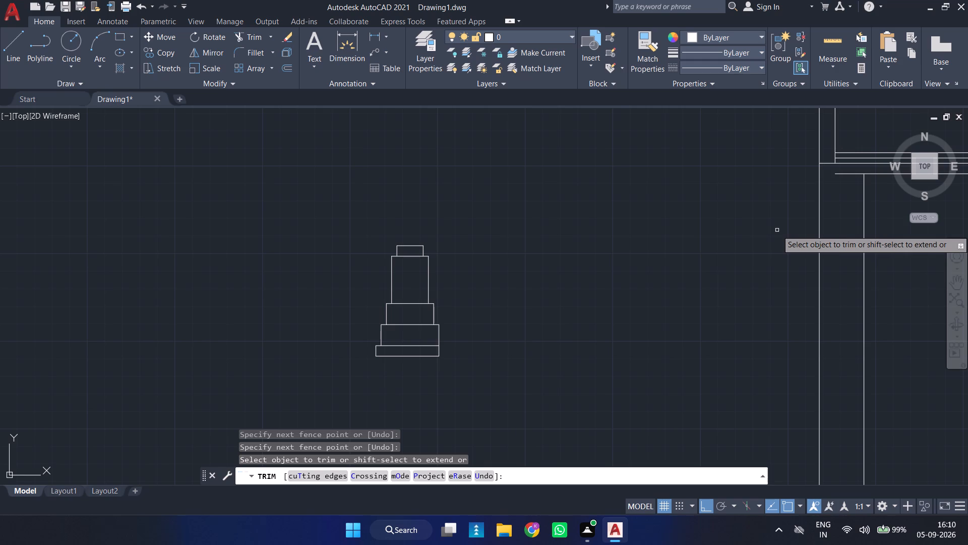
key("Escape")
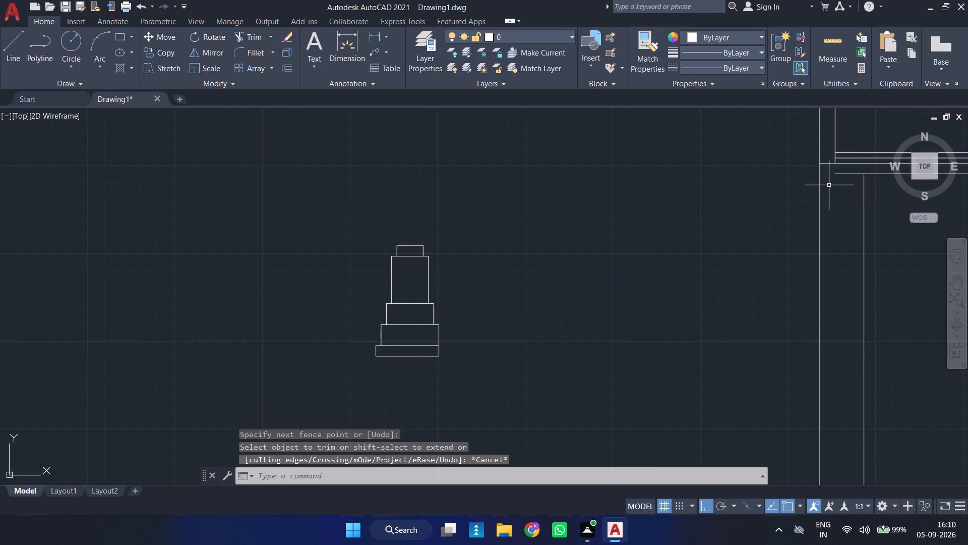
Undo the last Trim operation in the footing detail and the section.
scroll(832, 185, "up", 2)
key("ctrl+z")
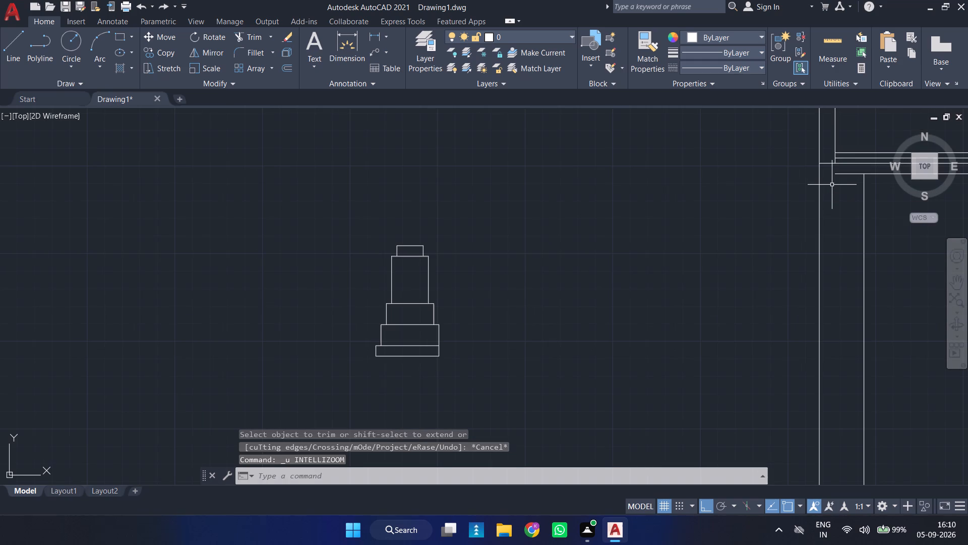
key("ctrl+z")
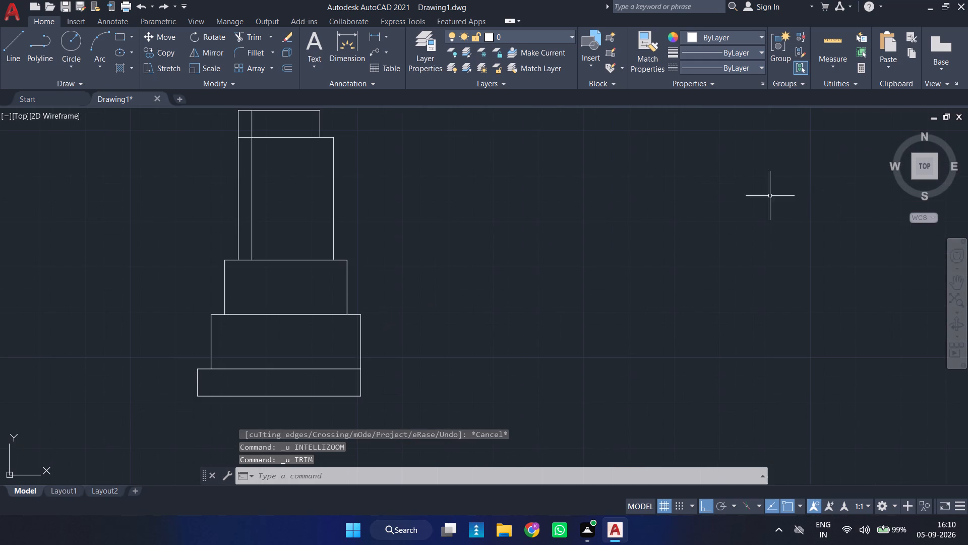
Move the short horizontal line between the section's left wall lines up to the slab's underside corner.
scroll(654, 172, "down", 3)
middle_click_drag(660, 188, 509, 295)
scroll(672, 234, "up", 2)
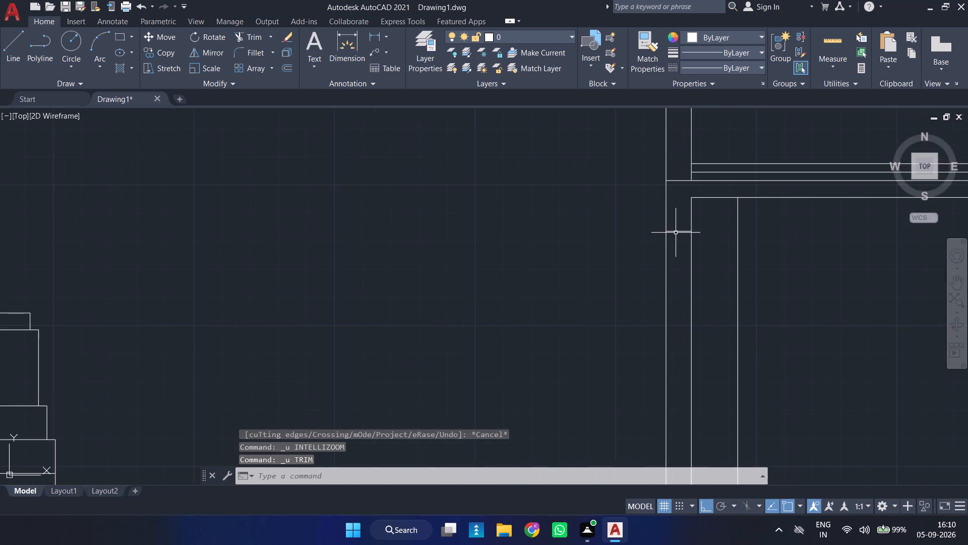
middle_click_drag(670, 234, 505, 292)
scroll(524, 274, "up", 1)
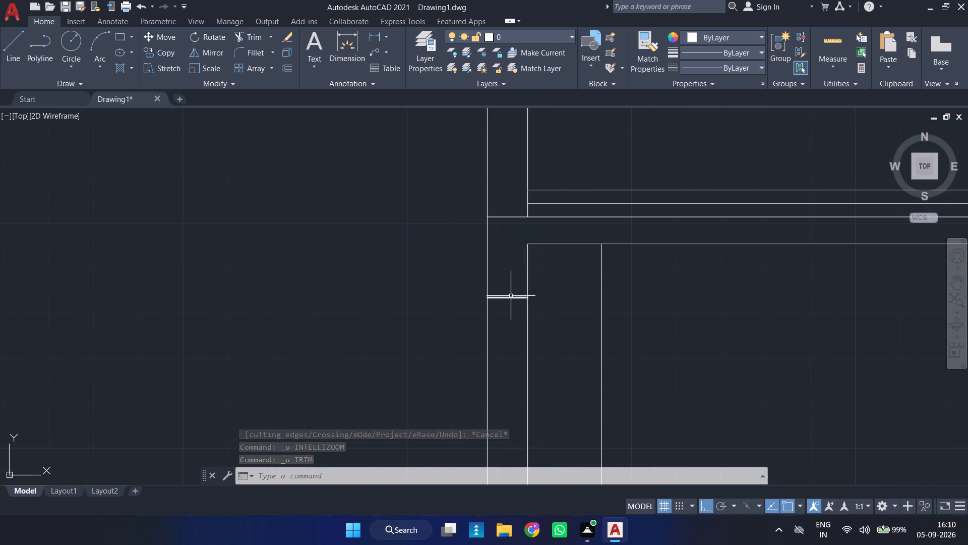
left_click(511, 296)
left_click(517, 323)
left_click(512, 310)
left_click(511, 285)
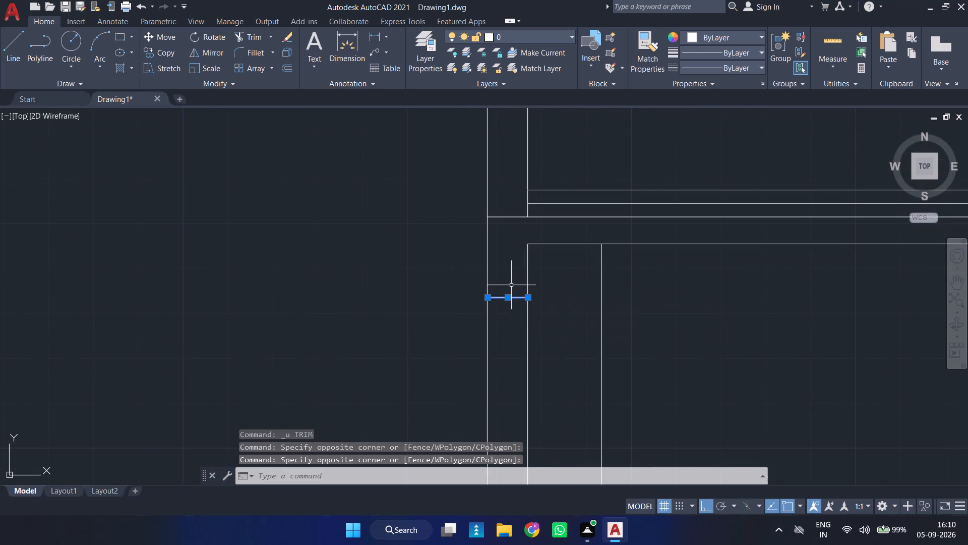
key("m")
key("Return")
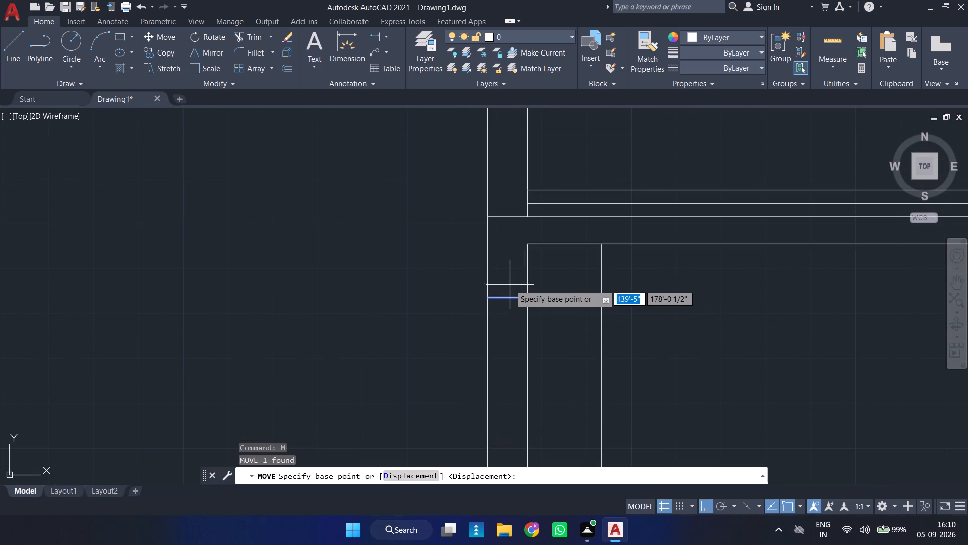
left_click(528, 299)
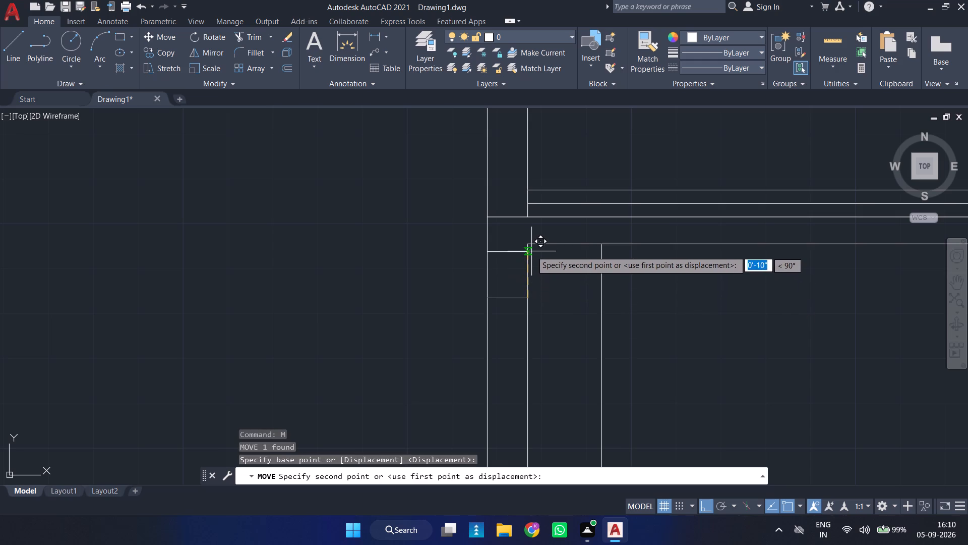
left_click(528, 246)
scroll(598, 284, "down", 2)
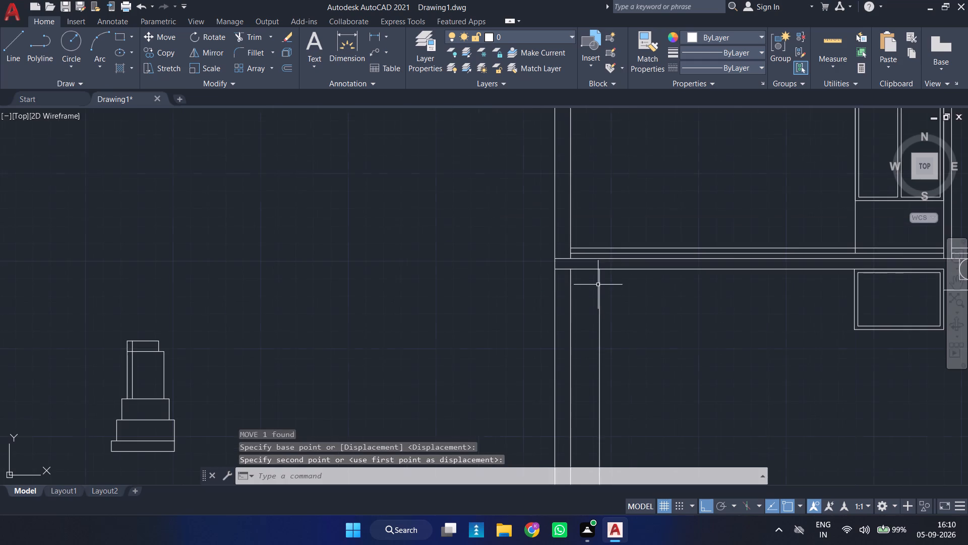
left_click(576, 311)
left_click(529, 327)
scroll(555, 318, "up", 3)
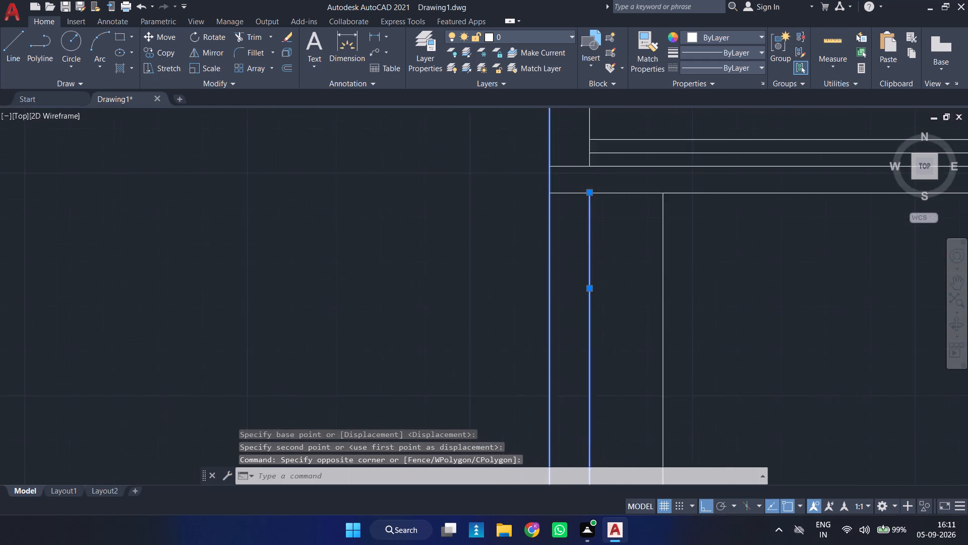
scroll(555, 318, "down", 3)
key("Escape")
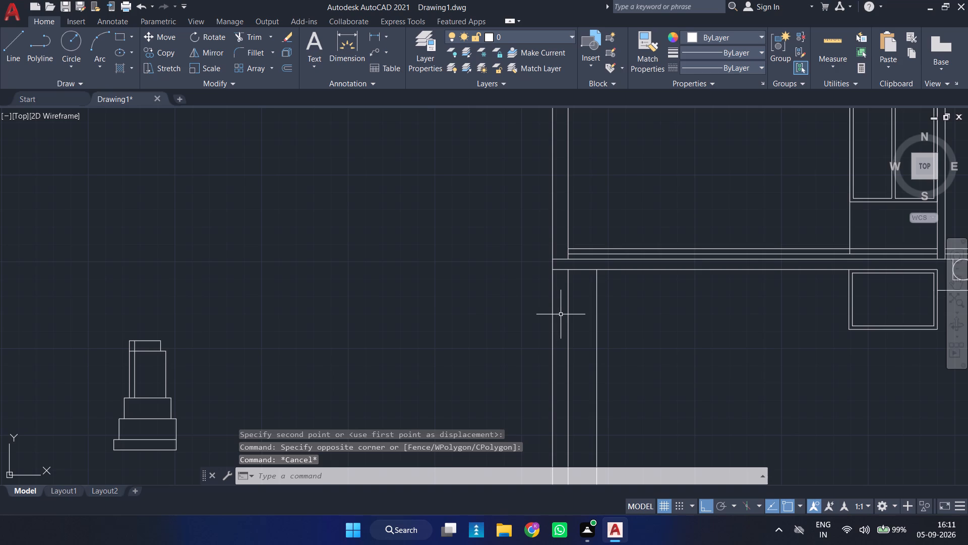
Trim away the two left wall lines below the section's floor slab.
type("TR")
key("Return")
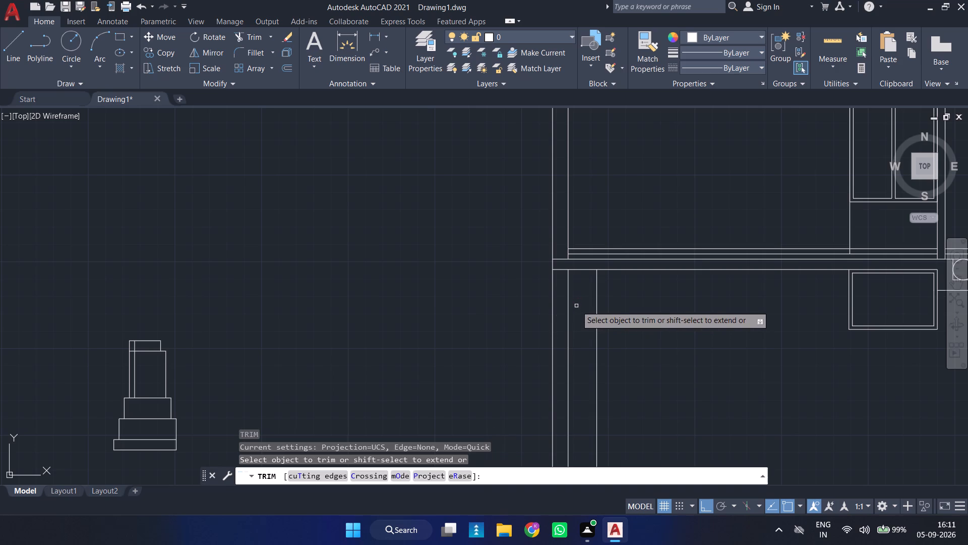
left_click(576, 306)
left_click(536, 313)
key("Escape")
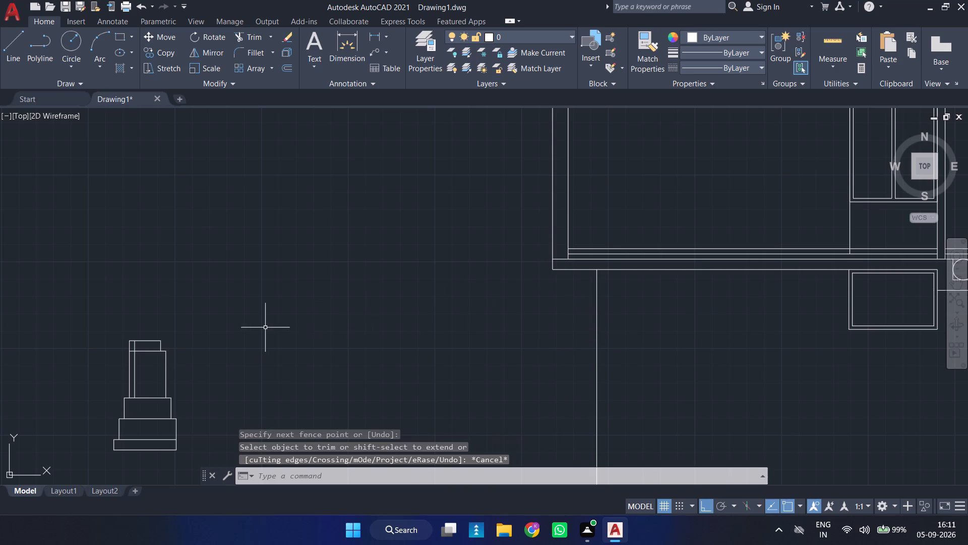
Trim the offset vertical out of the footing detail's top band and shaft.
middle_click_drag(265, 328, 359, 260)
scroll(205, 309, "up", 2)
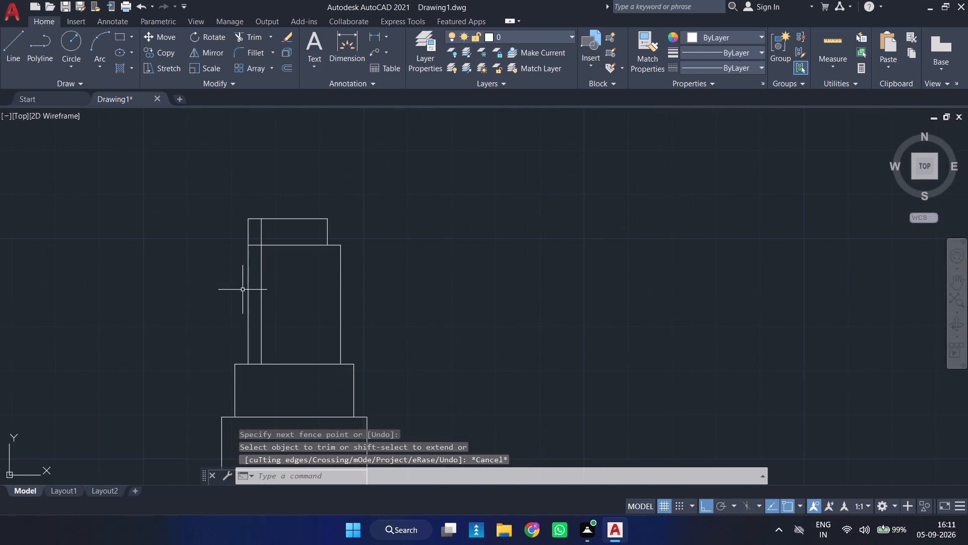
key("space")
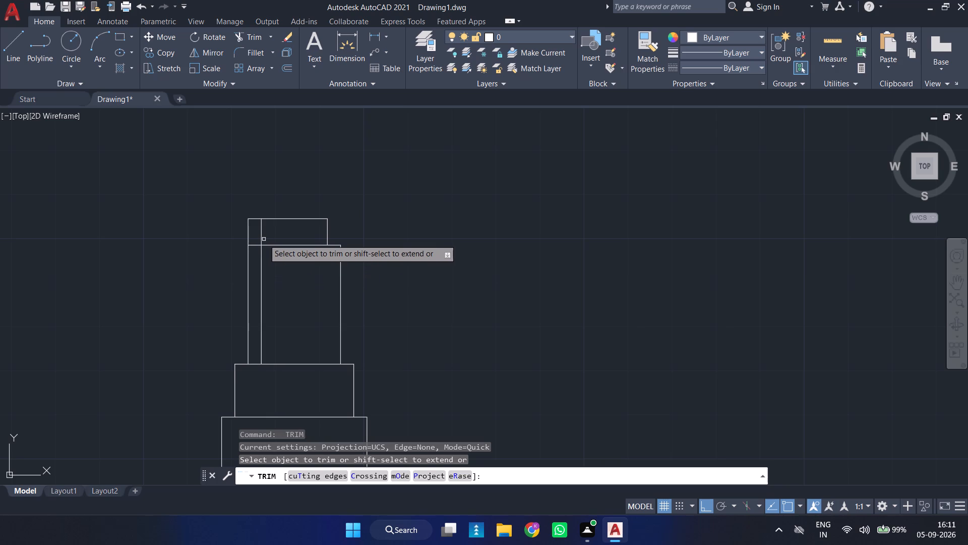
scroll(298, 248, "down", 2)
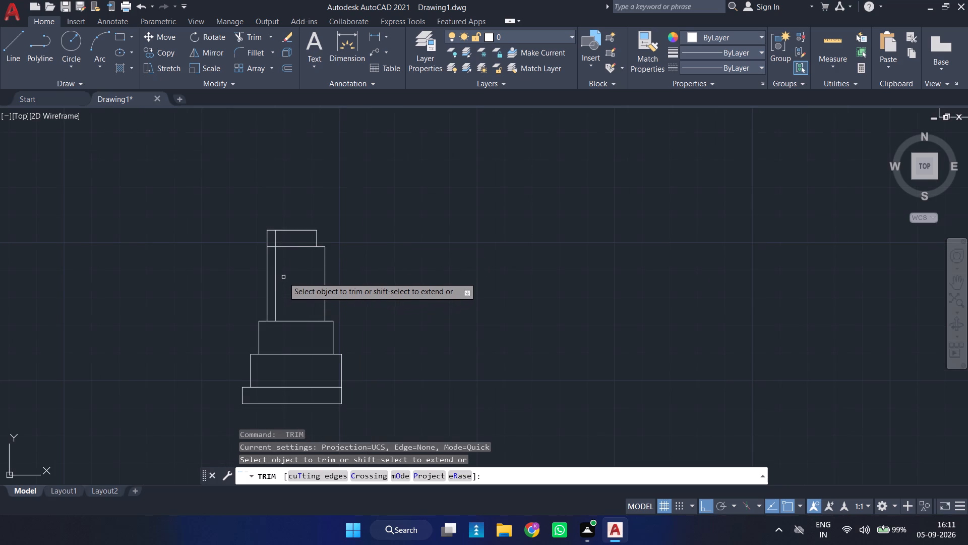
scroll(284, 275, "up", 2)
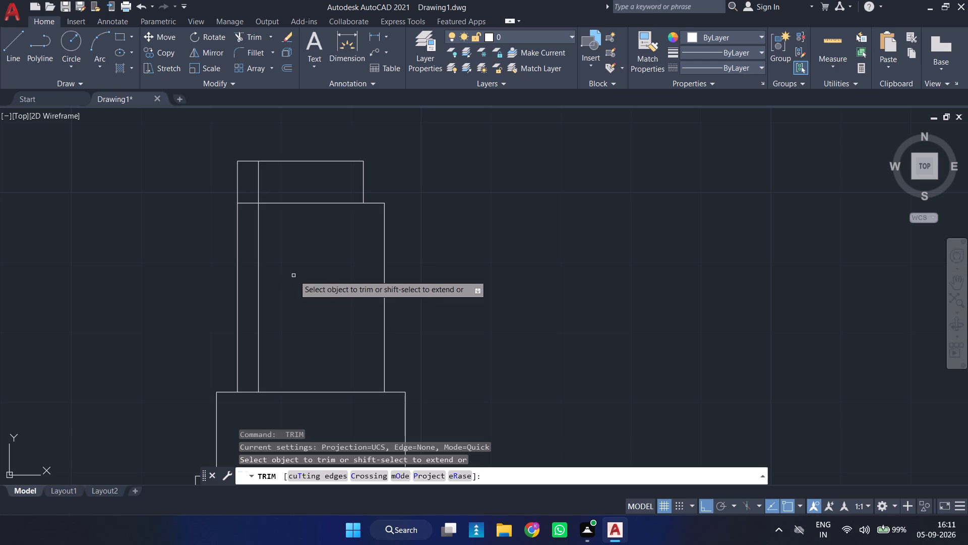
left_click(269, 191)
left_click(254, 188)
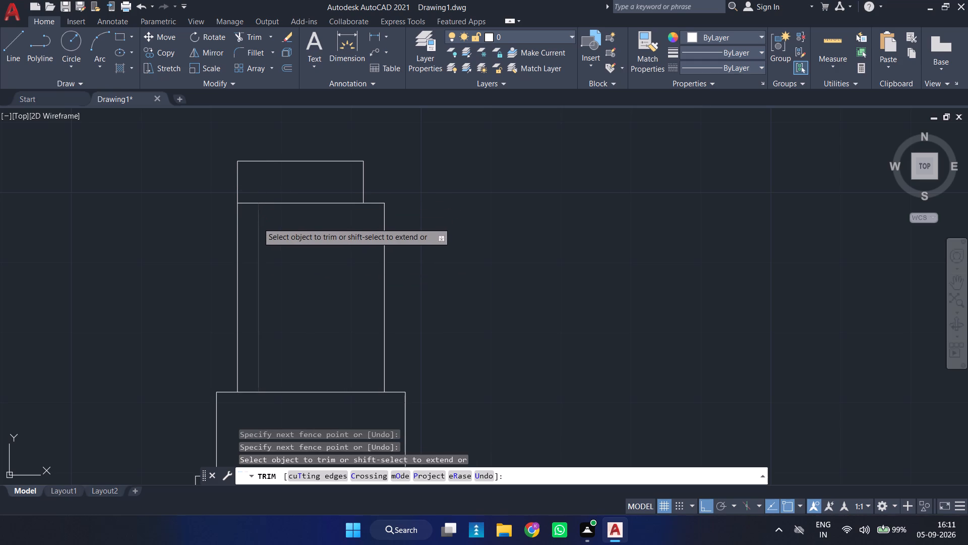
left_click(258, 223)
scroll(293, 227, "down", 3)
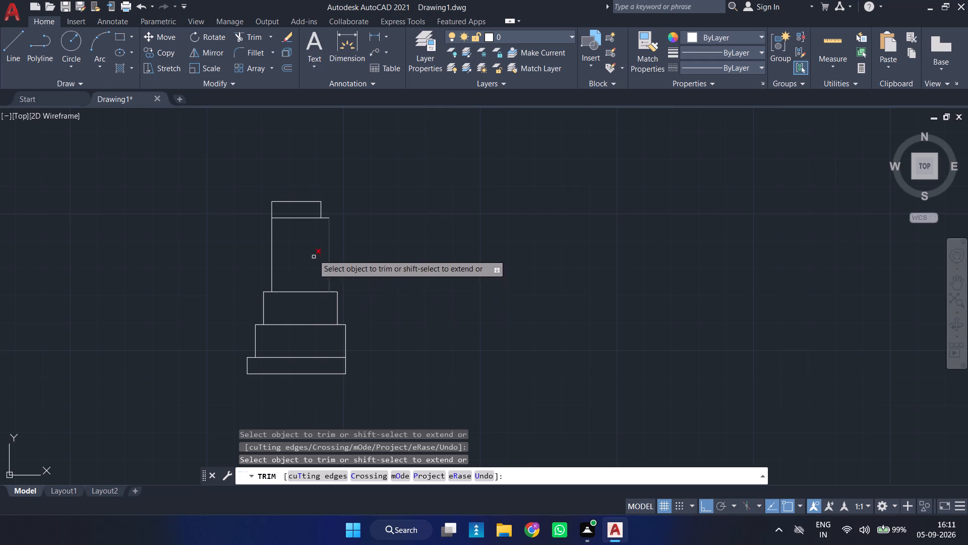
Trim the leftover piece of the offset vertical from the footing detail's top band.
left_click(322, 211)
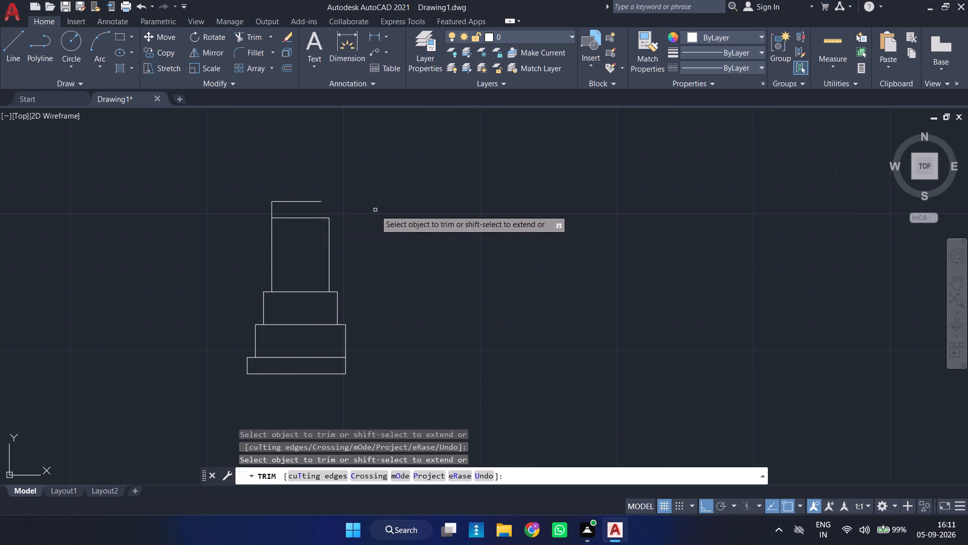
key("Escape")
Close the footing detail's top band with a line up from the shaft's upper right corner and across to the open top edge.
scroll(356, 212, "up", 4)
key("l")
key("Return")
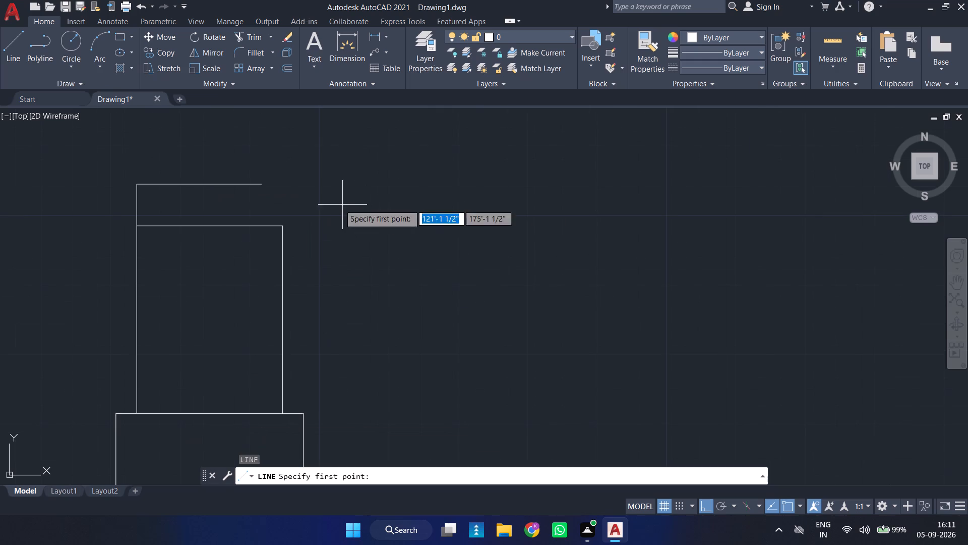
left_click(283, 224)
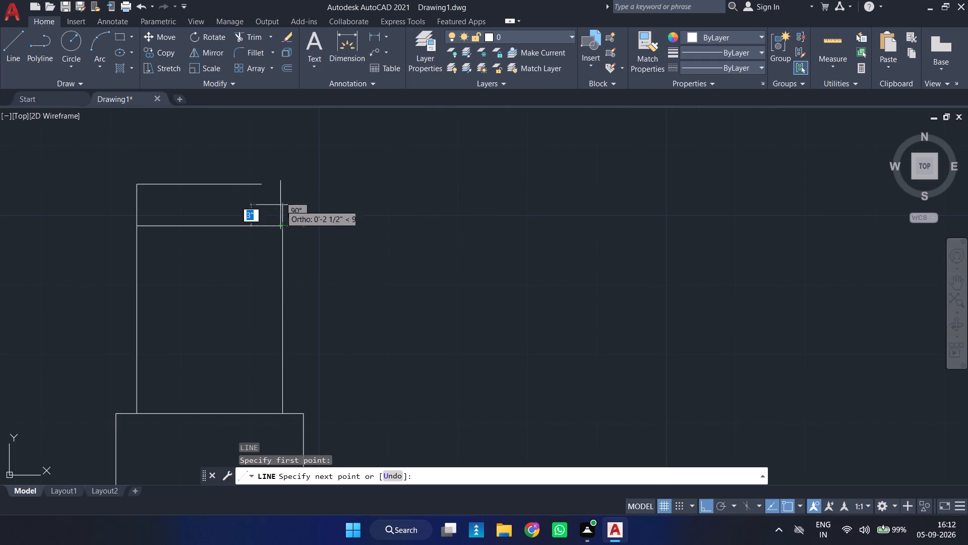
left_click(281, 186)
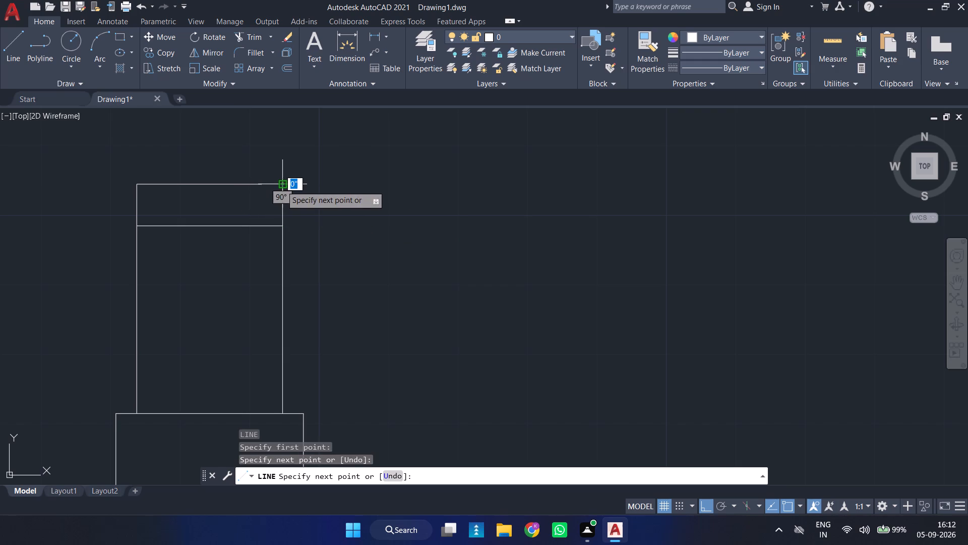
scroll(252, 183, "up", 3)
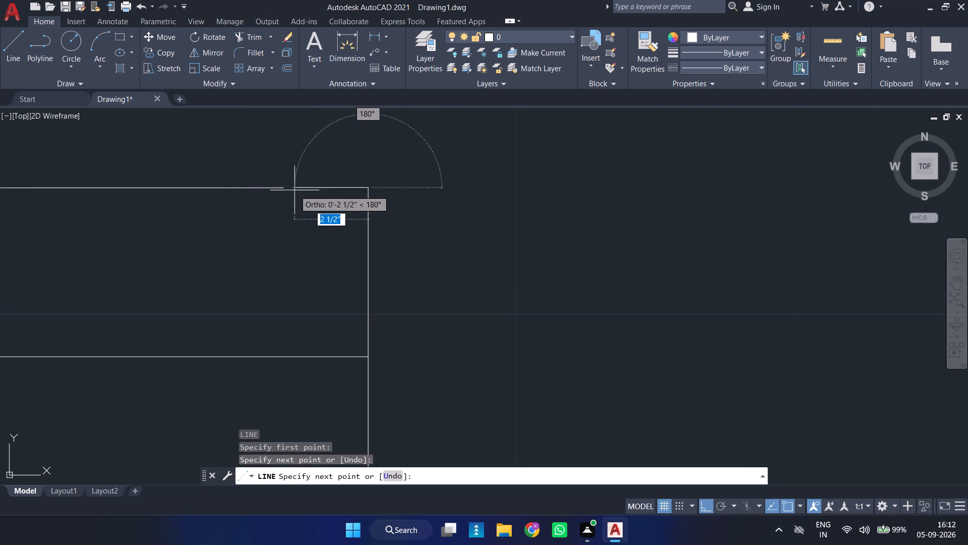
left_click(282, 188)
key("space")
scroll(327, 195, "down", 4)
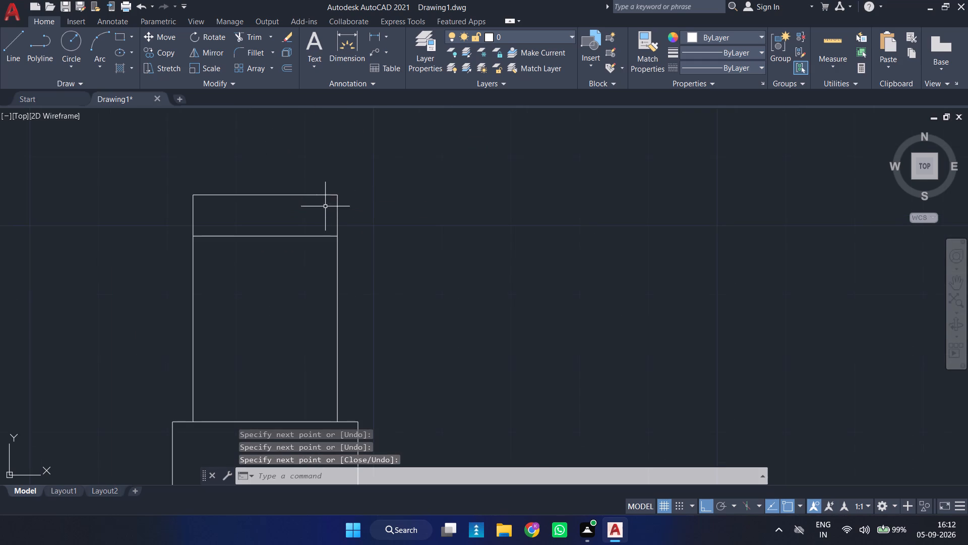
Move the whole stepped footing by its top edge's midpoint to the underside of the section's floor slab, beneath the left wall.
scroll(328, 243, "down", 2)
left_click(380, 202)
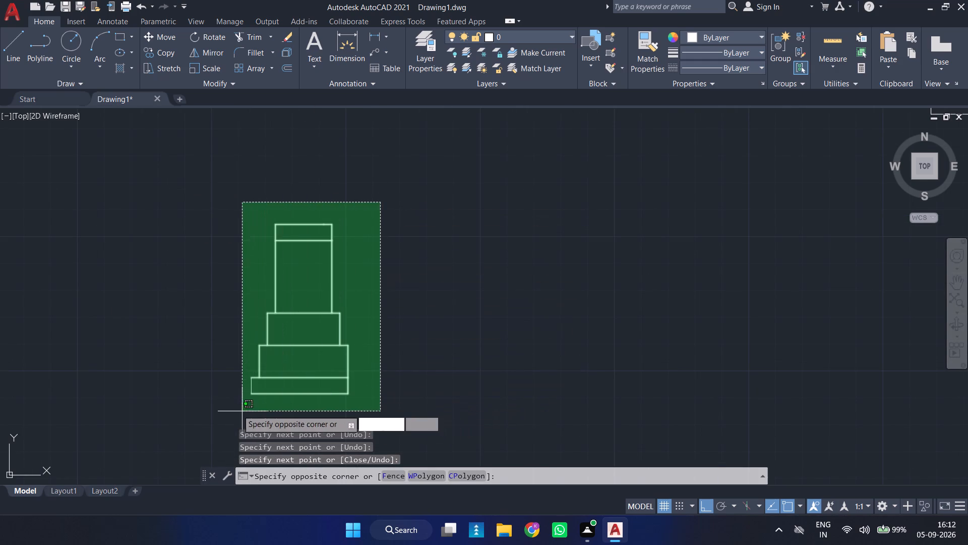
left_click(233, 408)
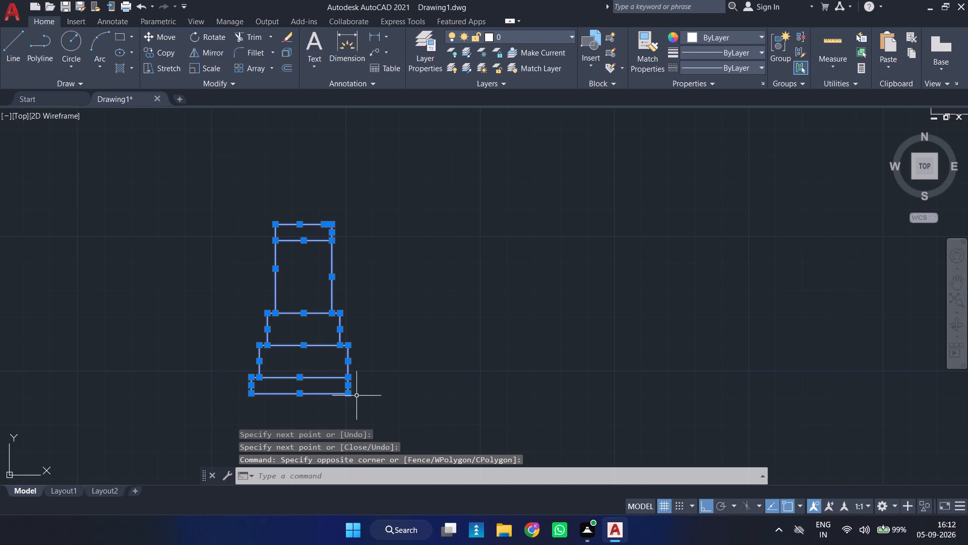
scroll(344, 410, "up", 2)
middle_click_drag(273, 356, 409, 374)
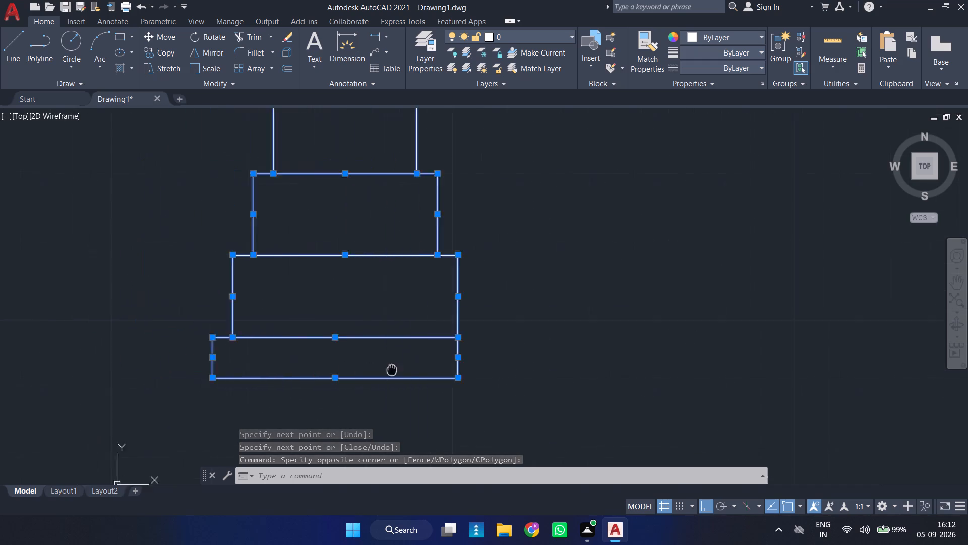
middle_click_drag(409, 374, 417, 374)
scroll(429, 372, "up", 2)
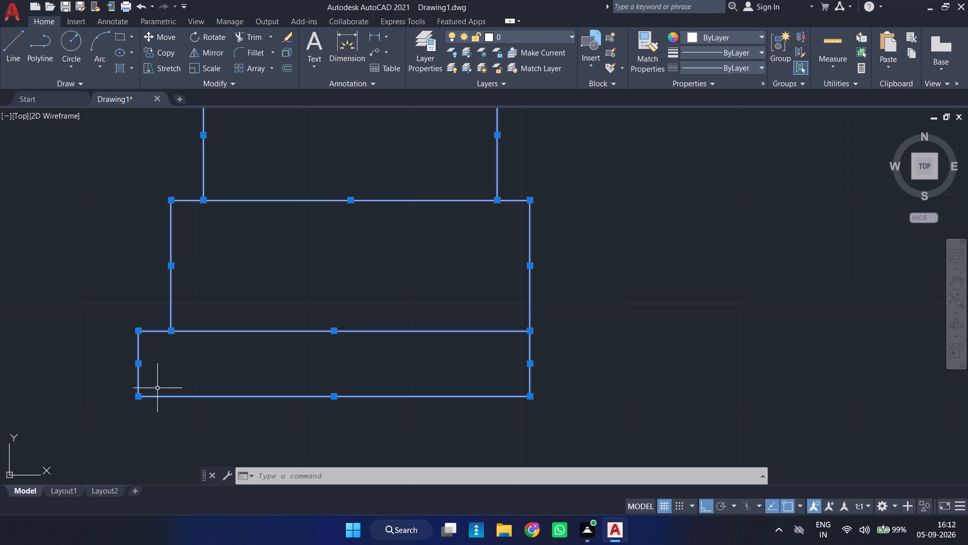
scroll(269, 294, "down", 3)
middle_click_drag(280, 284, 264, 345)
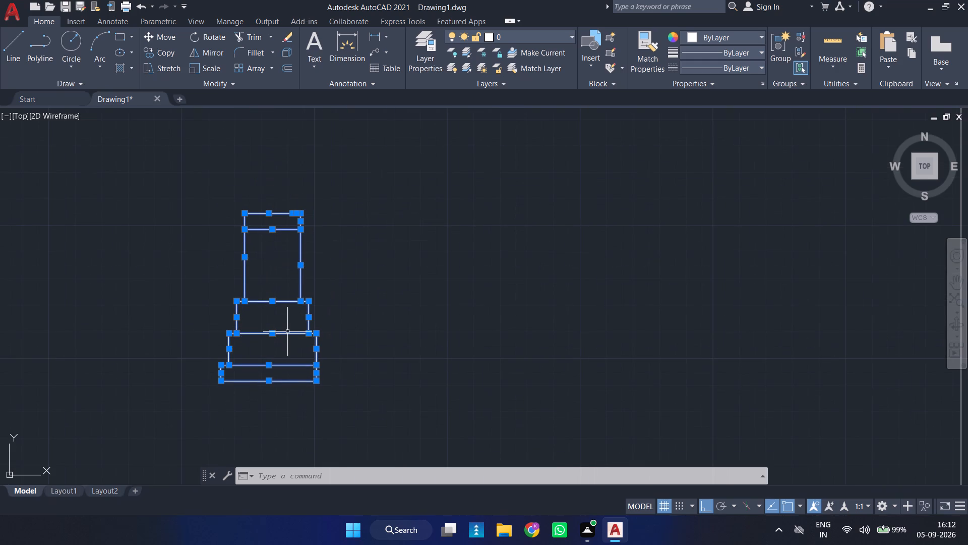
key("m")
key("Return")
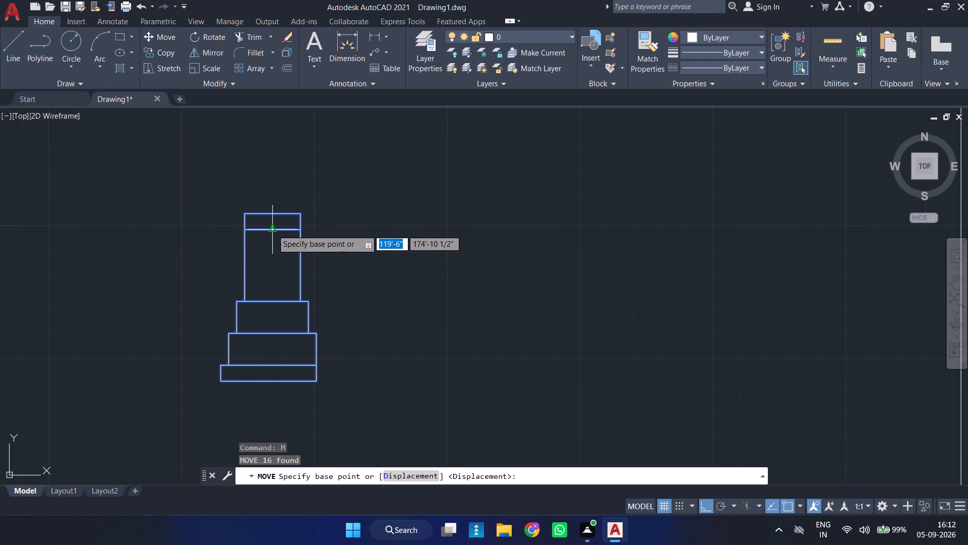
left_click(273, 215)
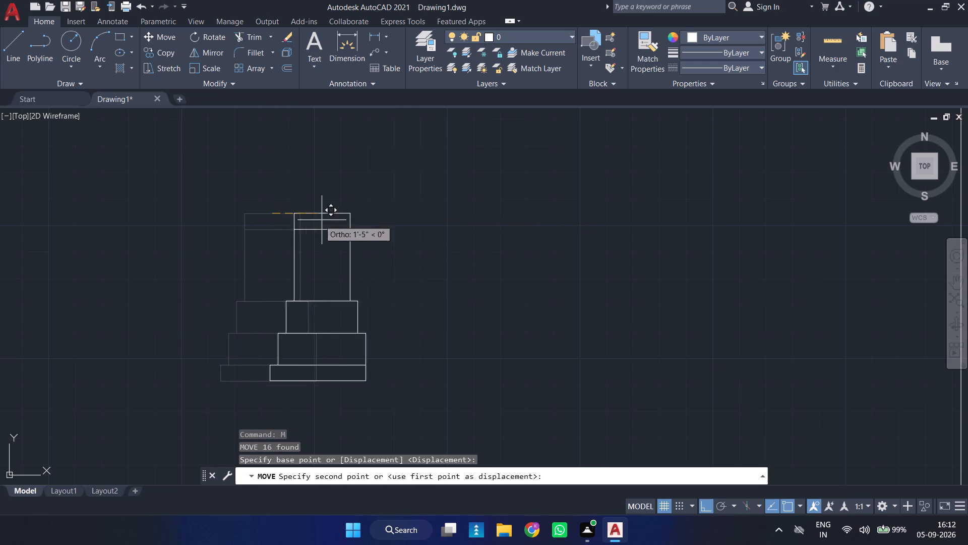
scroll(414, 196, "down", 3)
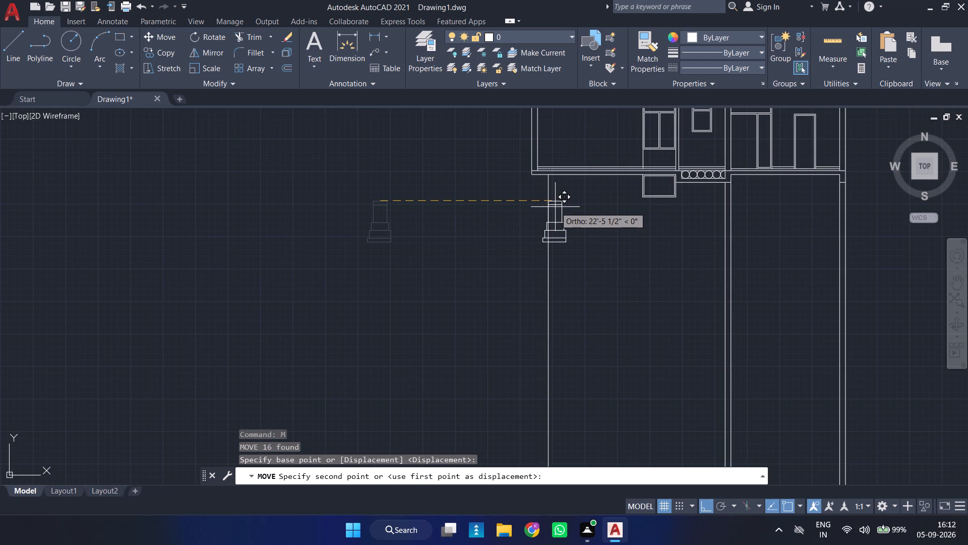
key("F8")
scroll(536, 177, "up", 3)
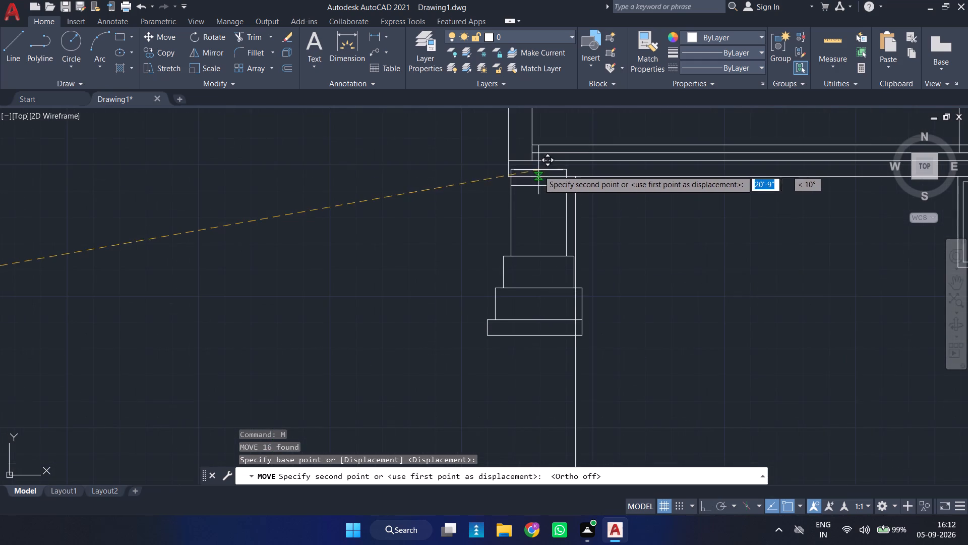
scroll(536, 173, "up", 2)
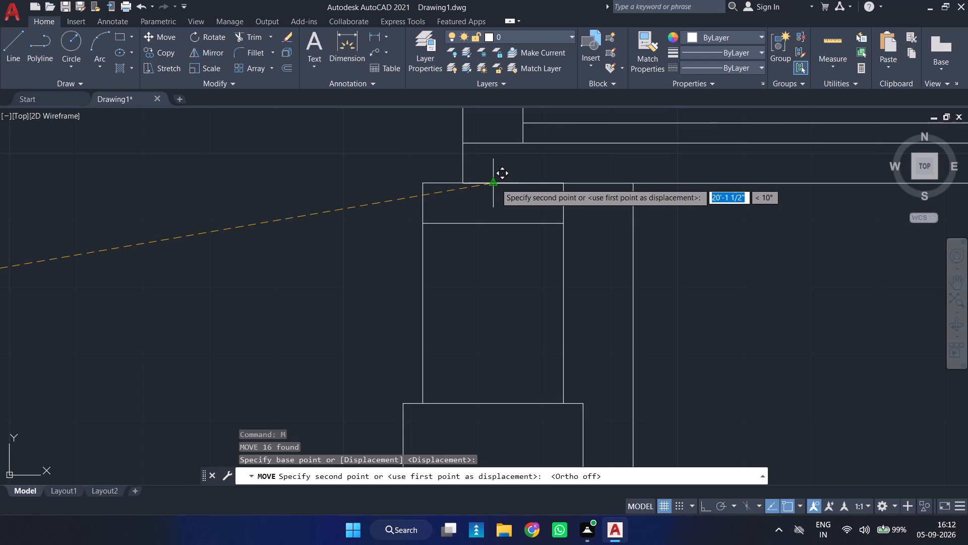
left_click(496, 183)
scroll(551, 251, "down", 3)
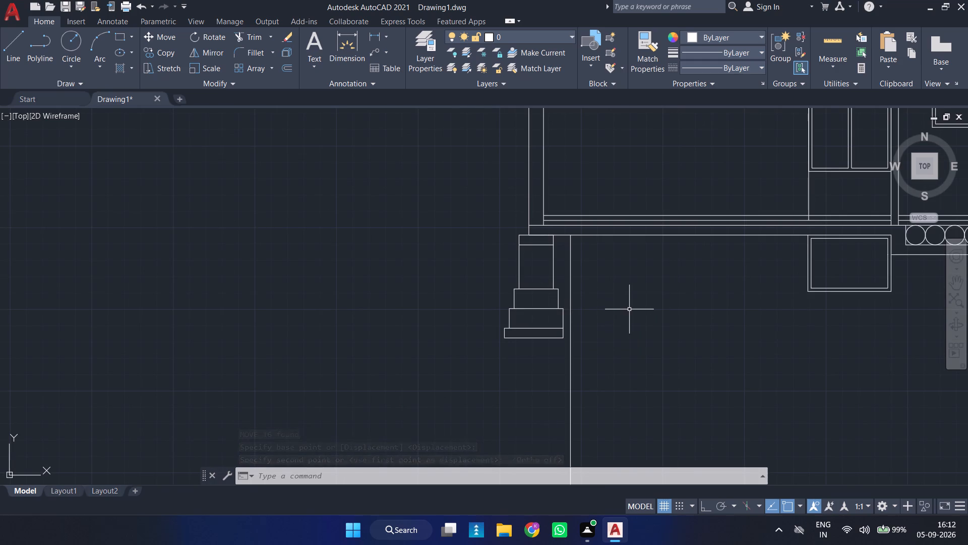
Draw a 6' line down from the midpoint of the footing's base, then a horizontal line to the adjacent long vertical.
middle_click_drag(611, 313, 515, 199)
scroll(432, 232, "up", 2)
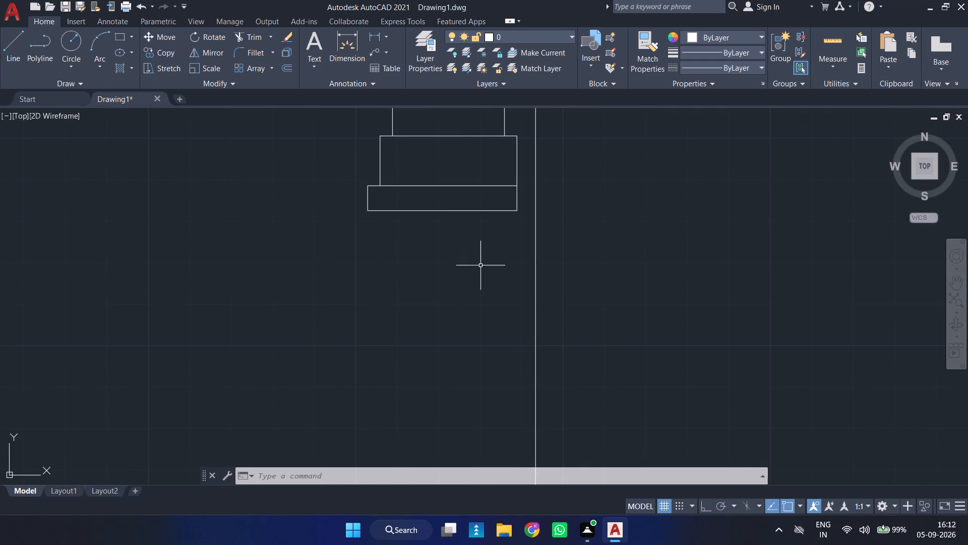
scroll(504, 265, "down", 4)
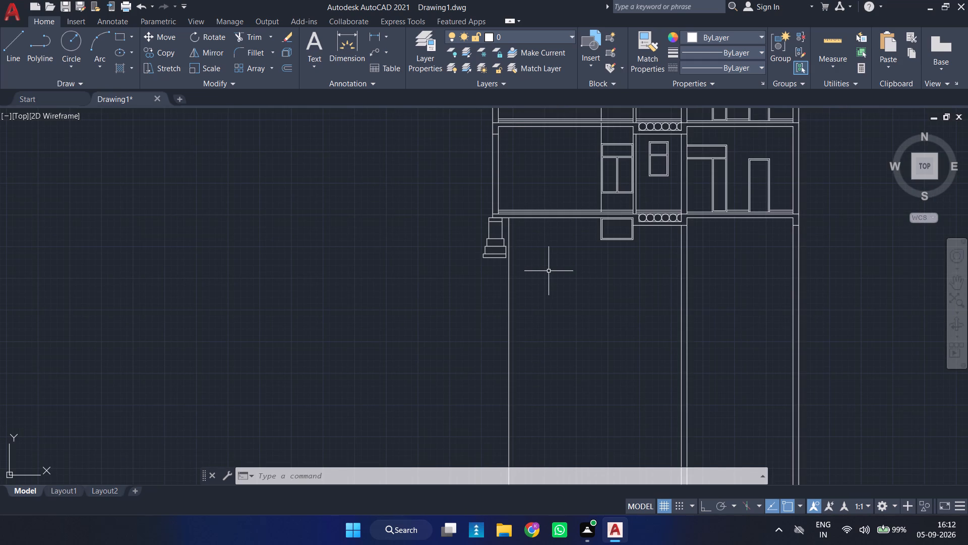
scroll(546, 277, "down", 1)
scroll(544, 285, "up", 2)
scroll(458, 251, "up", 2)
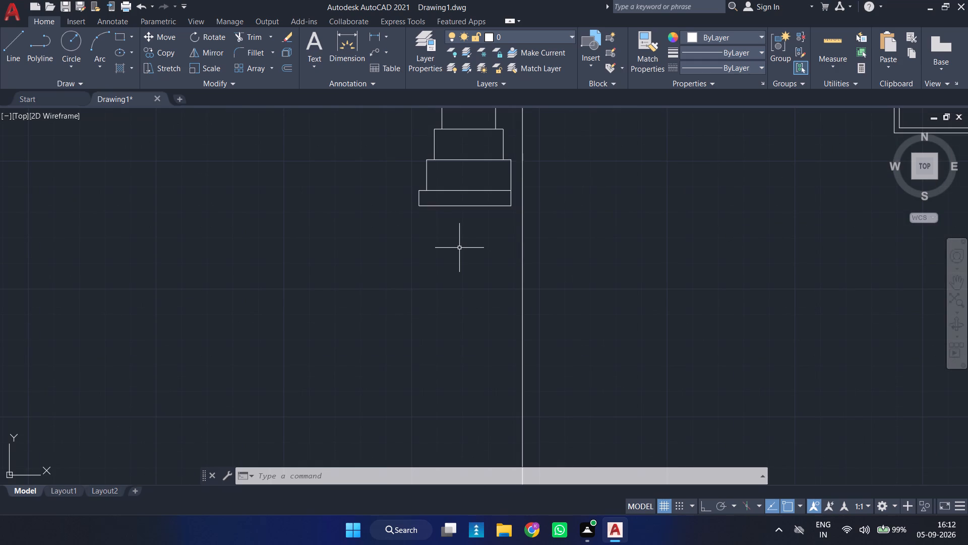
key("l")
key("Return")
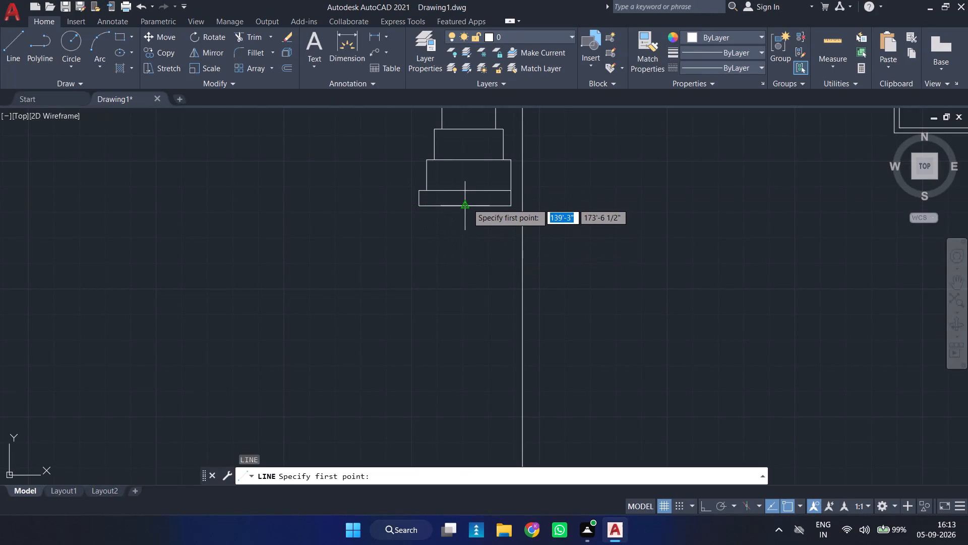
left_click(467, 204)
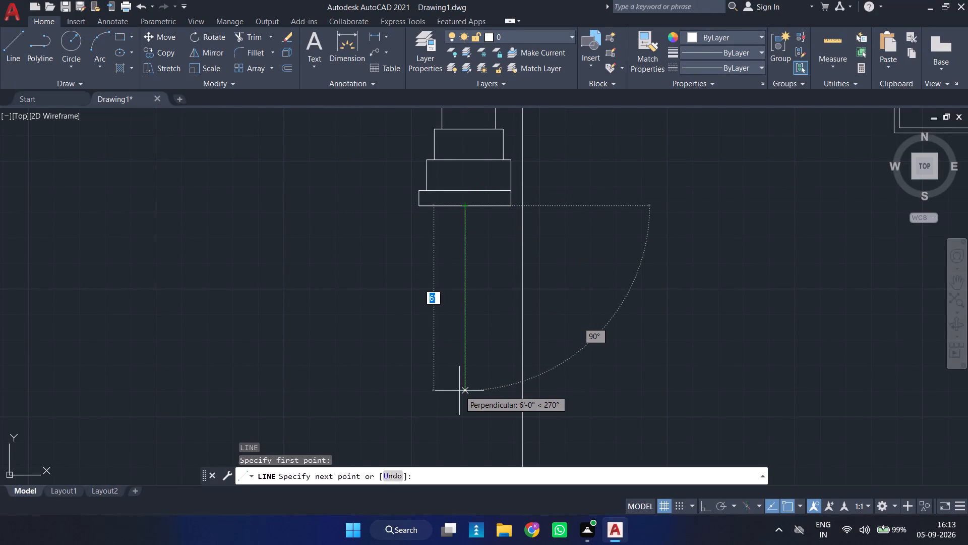
key("F8")
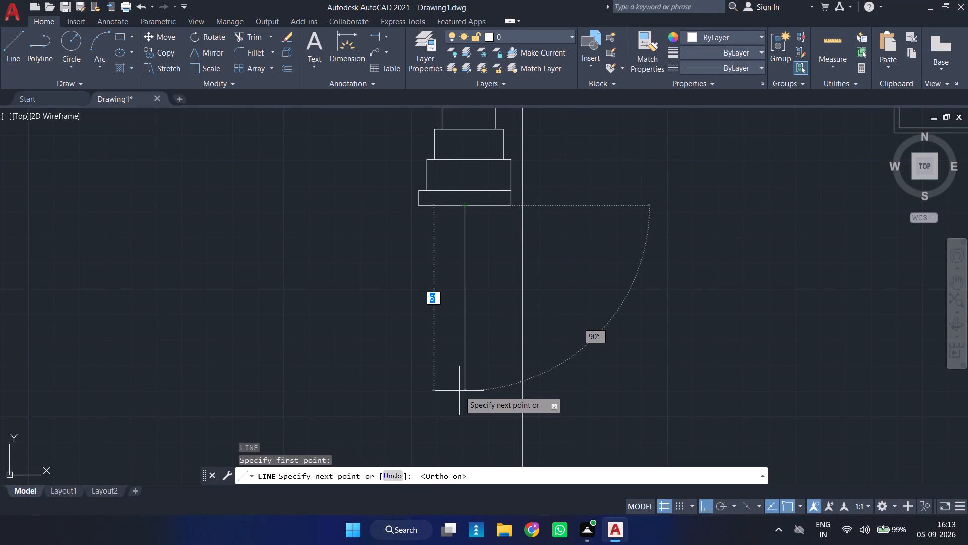
type("6'")
key("Return")
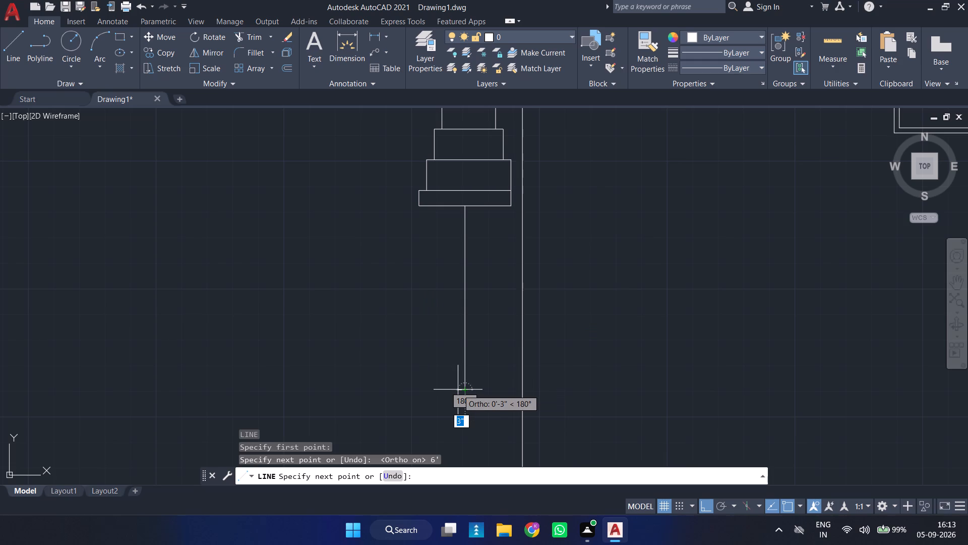
left_click(523, 389)
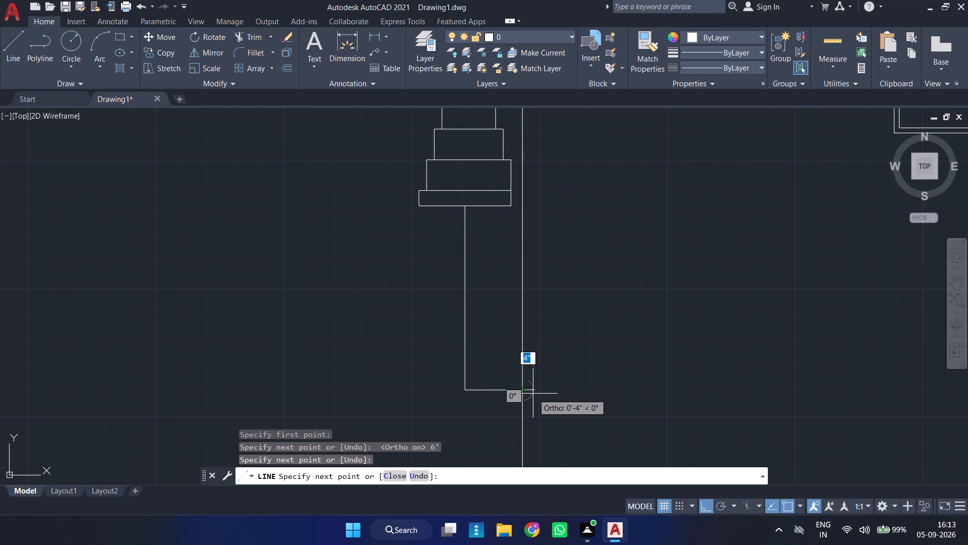
key("Return")
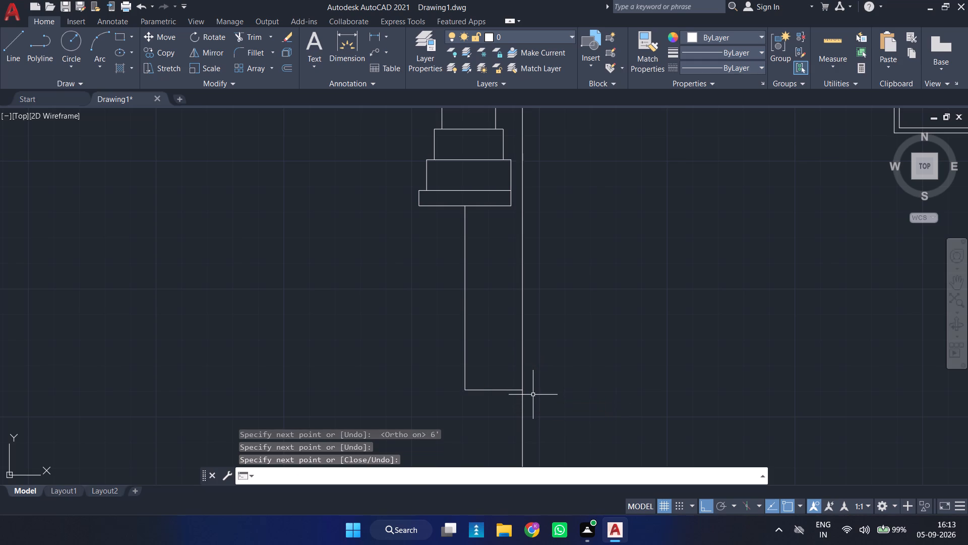
Offset the short horizontal line at the bottom of the 6' vertical downward by 6".
key("o")
key("Return")
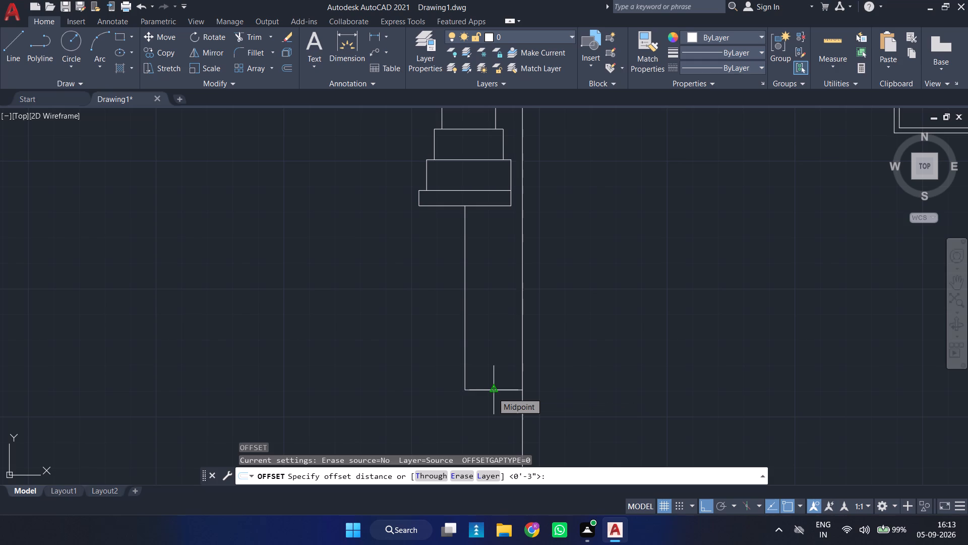
key("6")
key("Return")
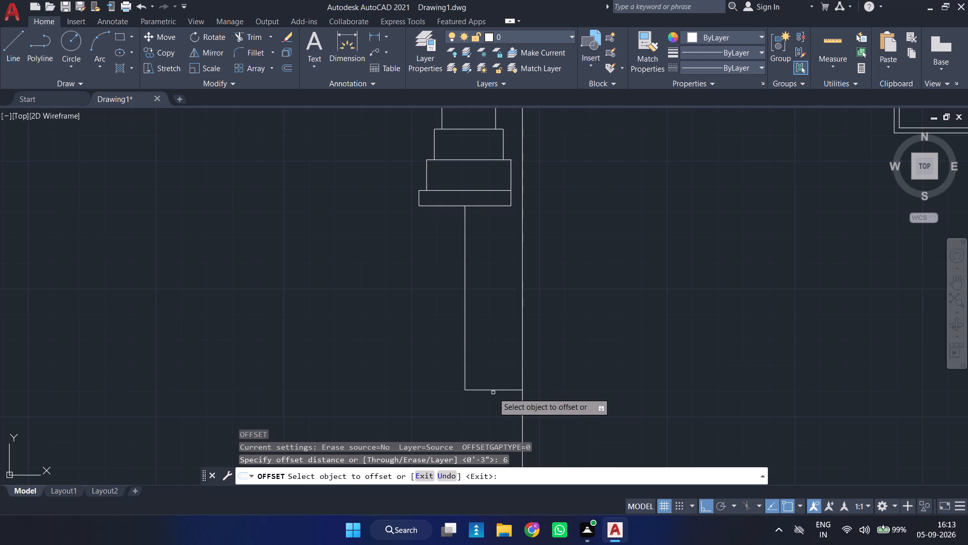
left_click(497, 391)
left_click(492, 425)
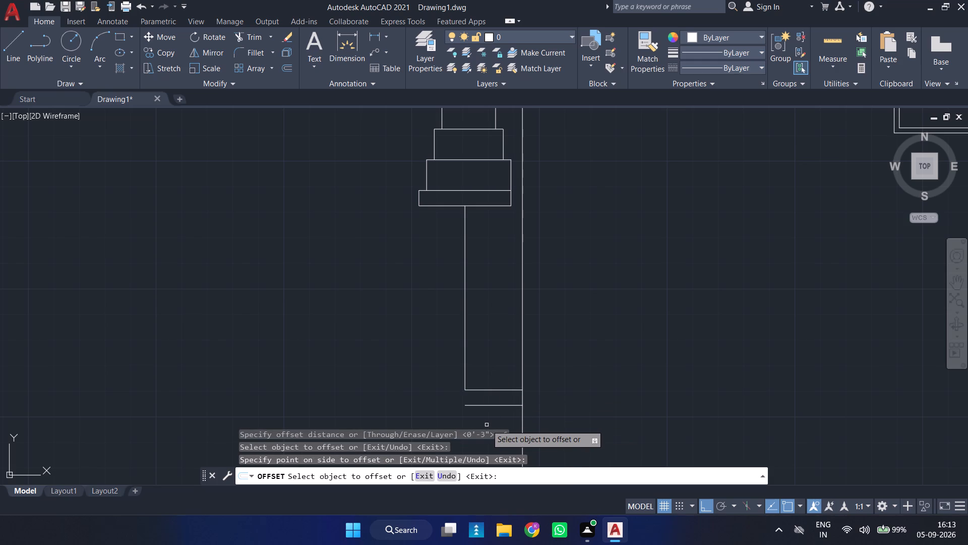
scroll(484, 405, "up", 2)
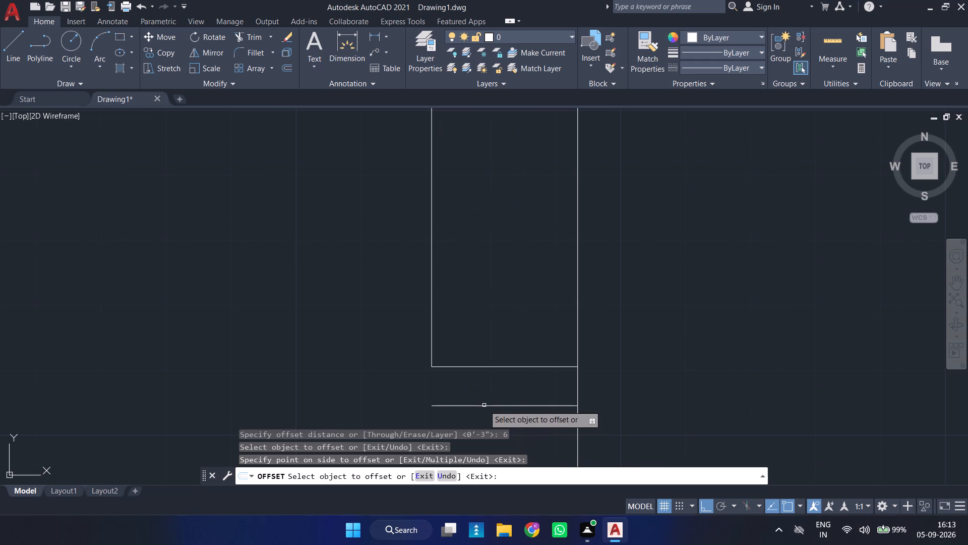
key("Escape")
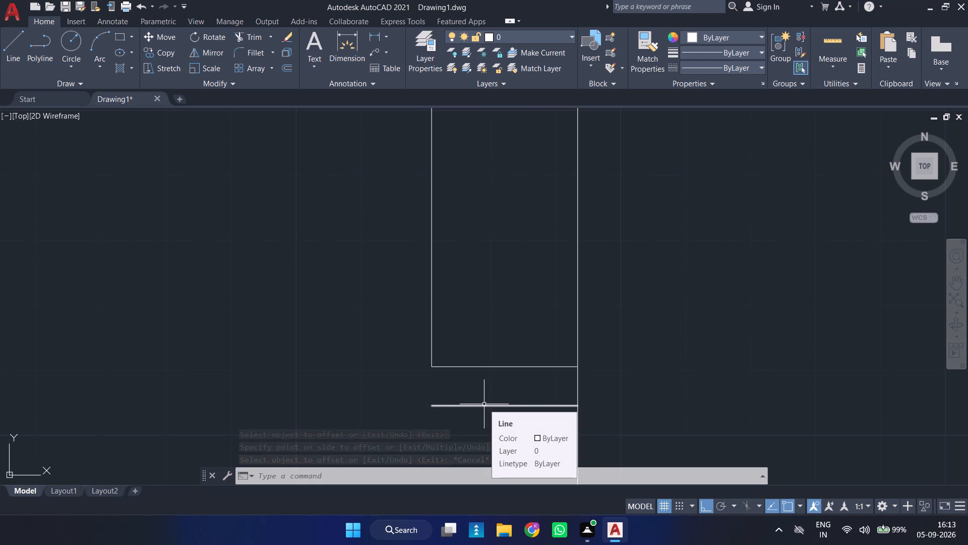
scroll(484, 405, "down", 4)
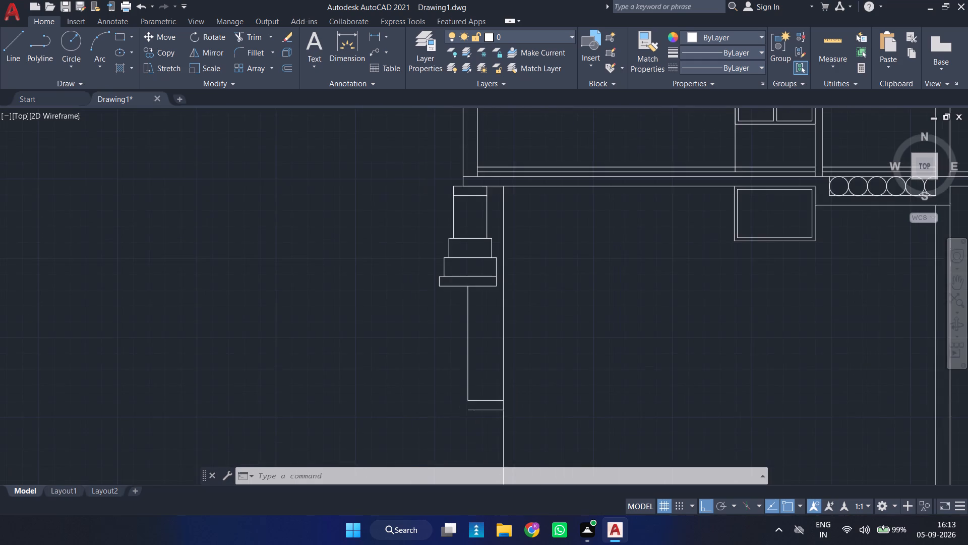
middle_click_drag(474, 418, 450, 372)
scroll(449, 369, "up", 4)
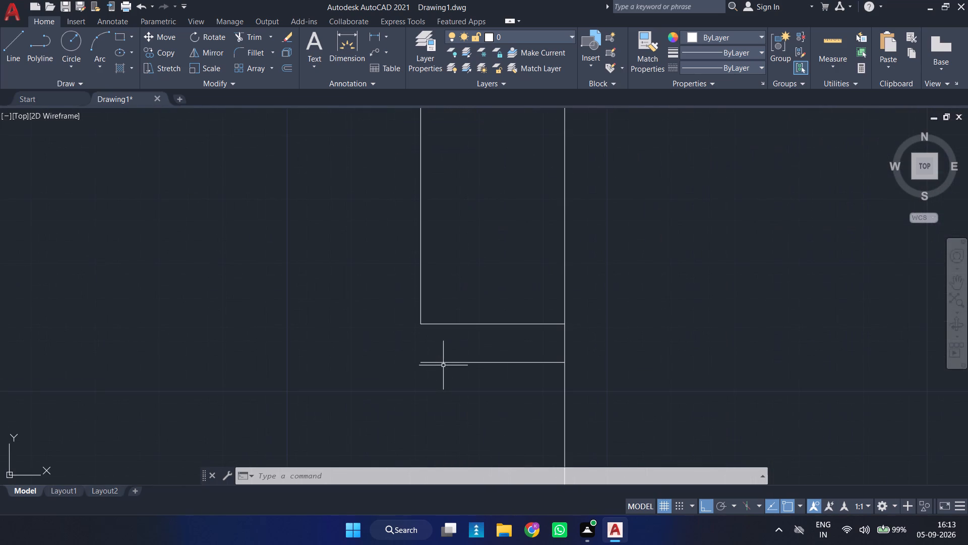
Draw a 2'10.5" by 6" base rectangle along the lower offset line, starting 3" beyond its left end.
key("l")
key("Return")
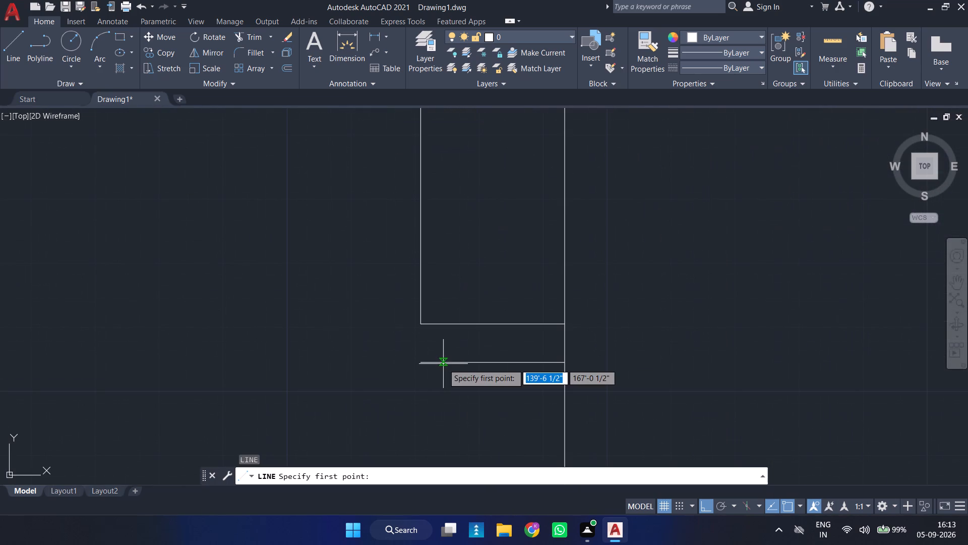
left_click(420, 361)
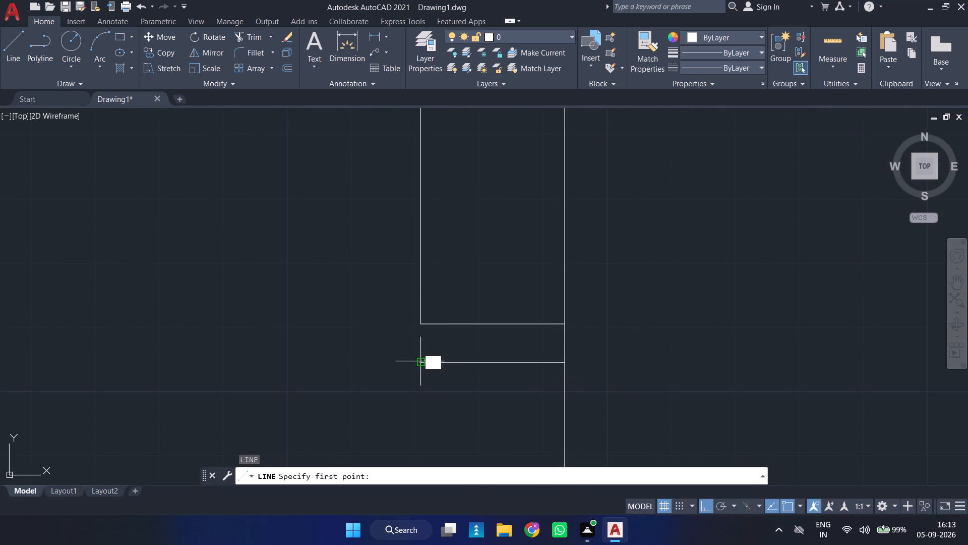
key("3")
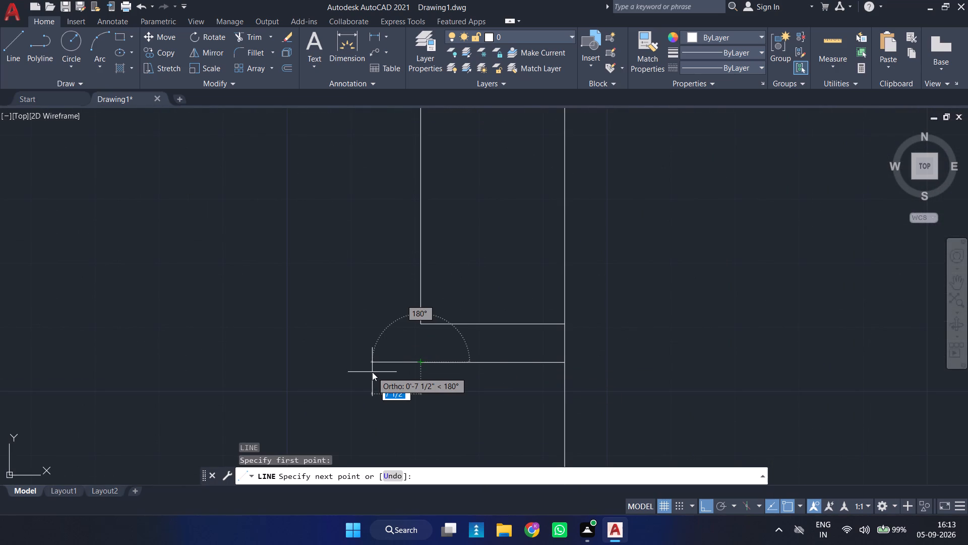
key("Return")
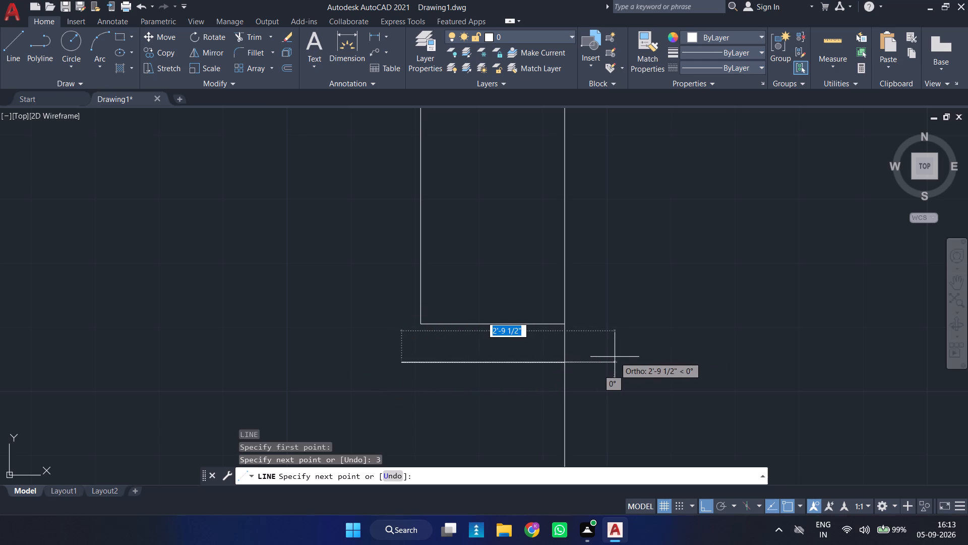
type("2'10")
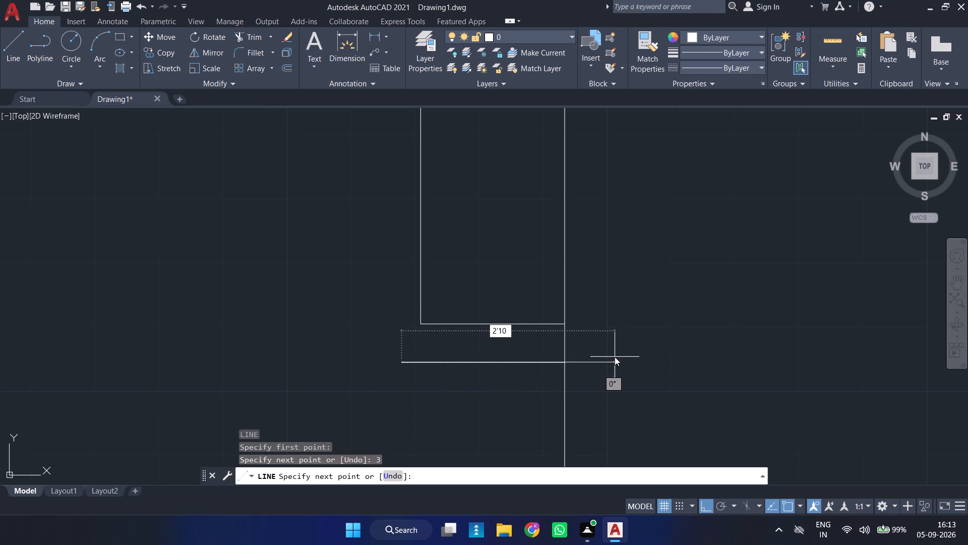
type(".5")
key("Return")
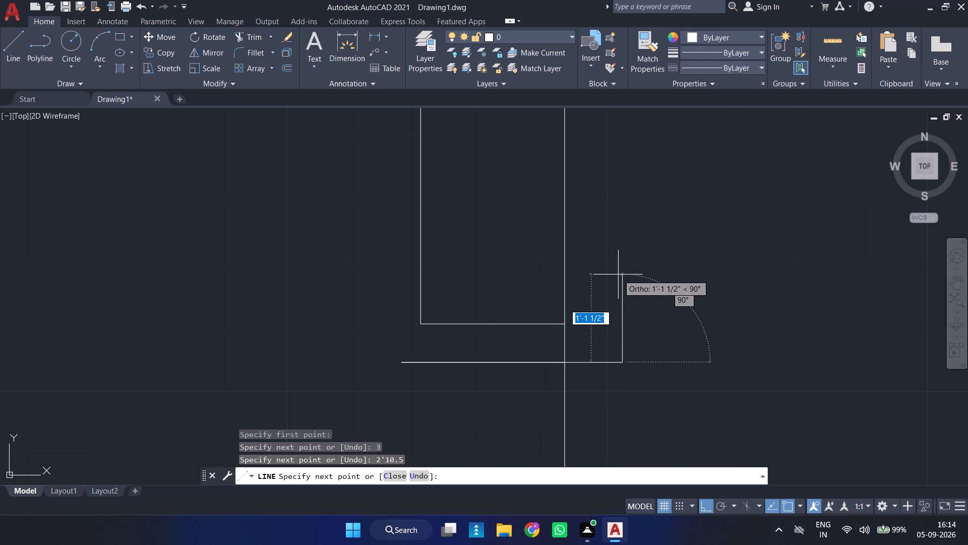
key("6")
key("Return")
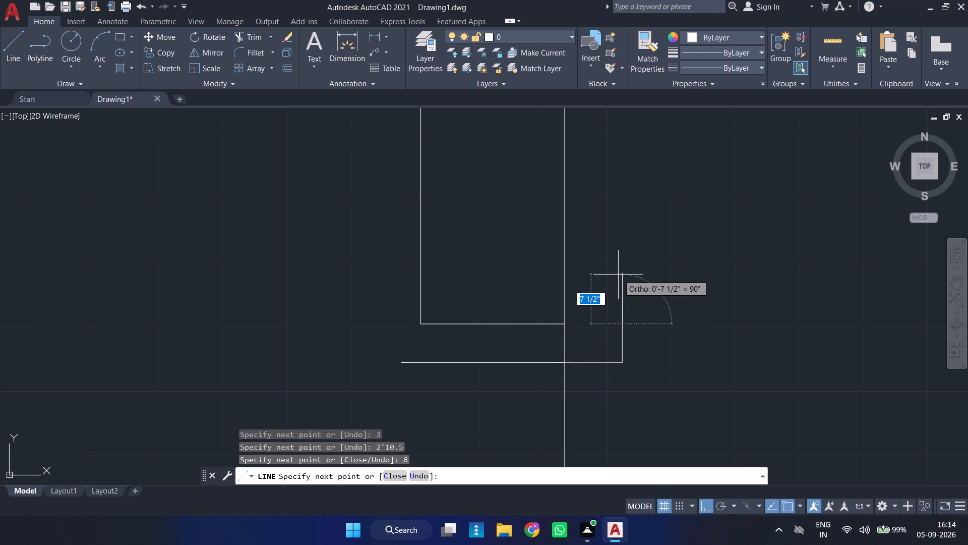
left_click(402, 322)
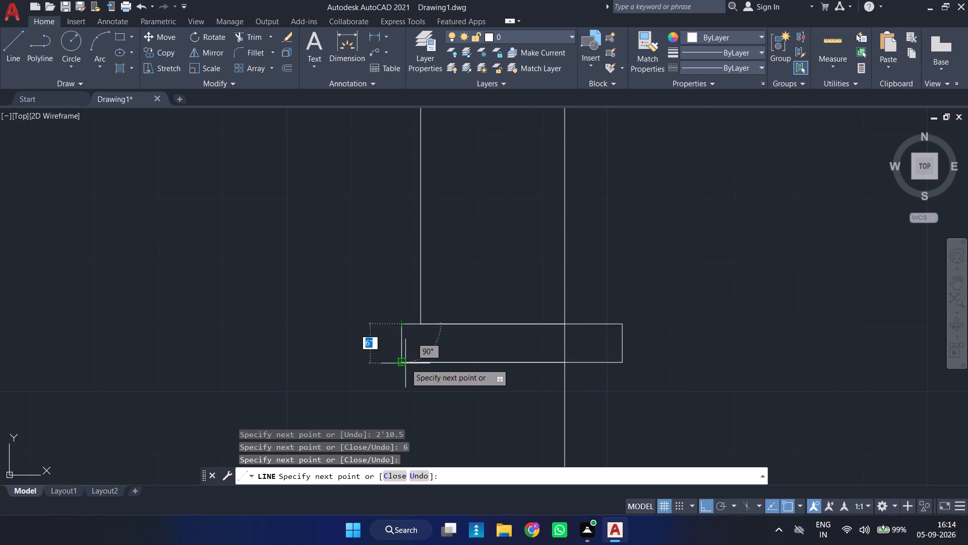
left_click(404, 362)
key("Return")
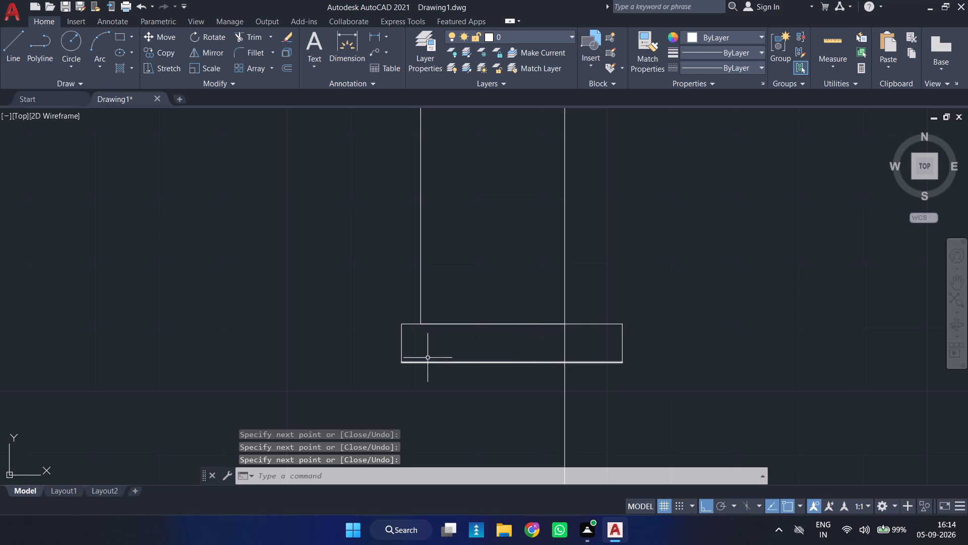
Erase the leftover line pieces overlapping the new base rectangle's bottom edge and the short line overlapping its top edge.
left_click(420, 344)
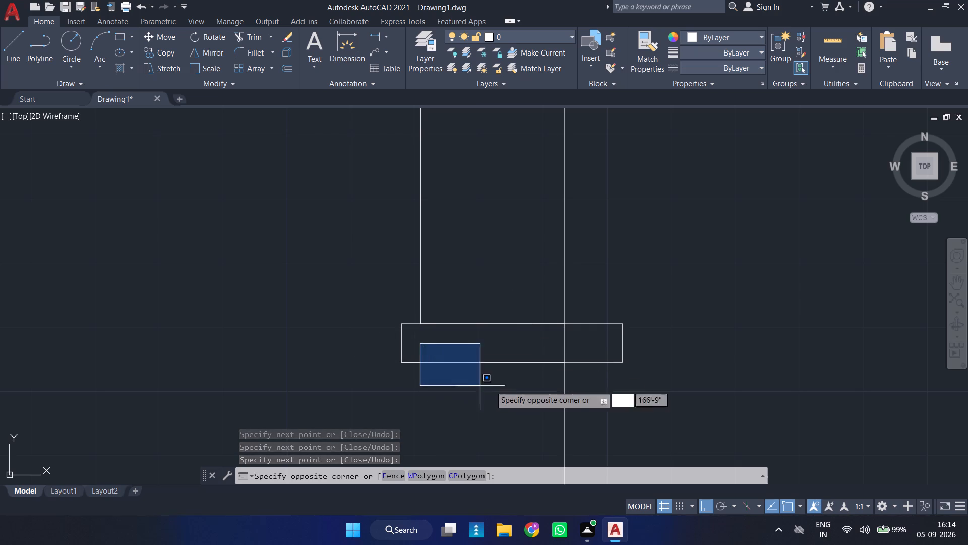
left_click(602, 384)
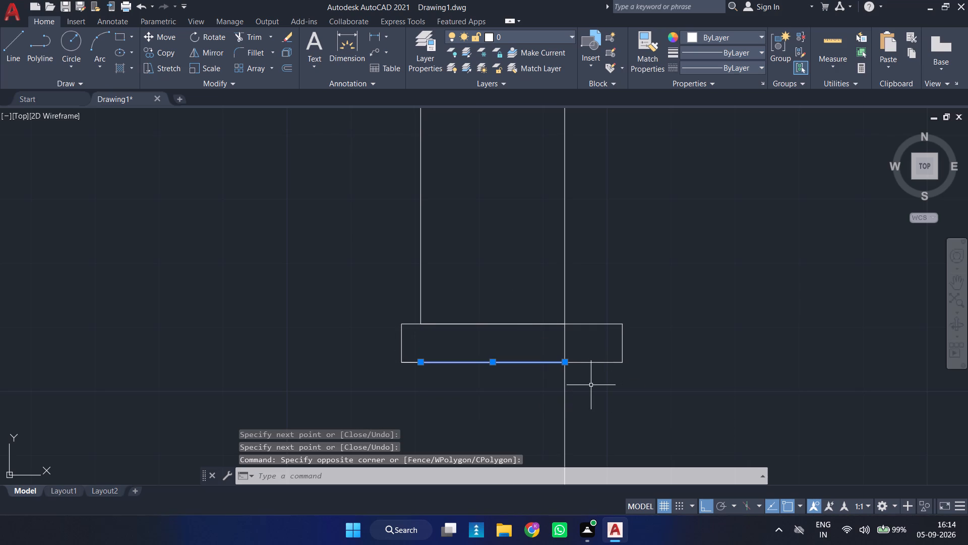
key("Delete")
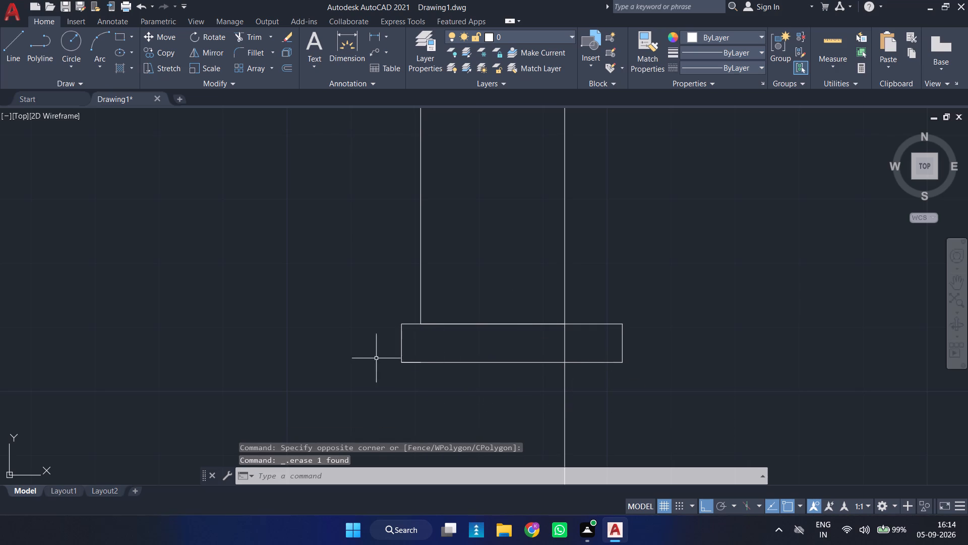
left_click(376, 358)
left_click(430, 373)
key("Delete")
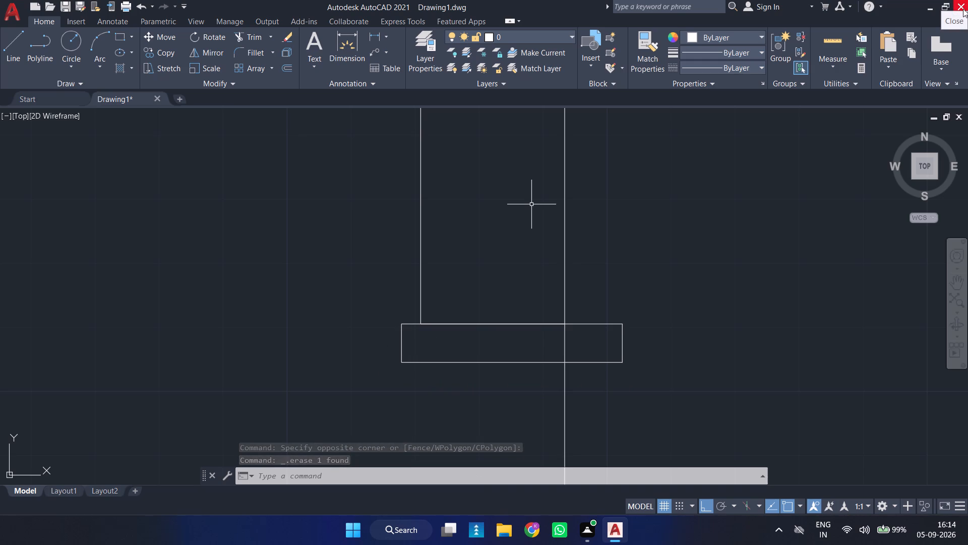
scroll(953, 29, "down", 1)
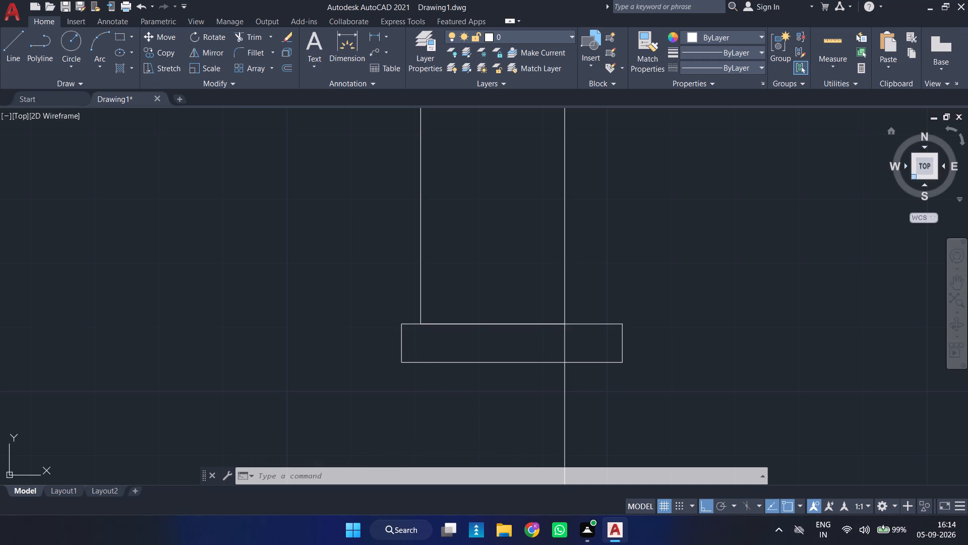
left_click(500, 323)
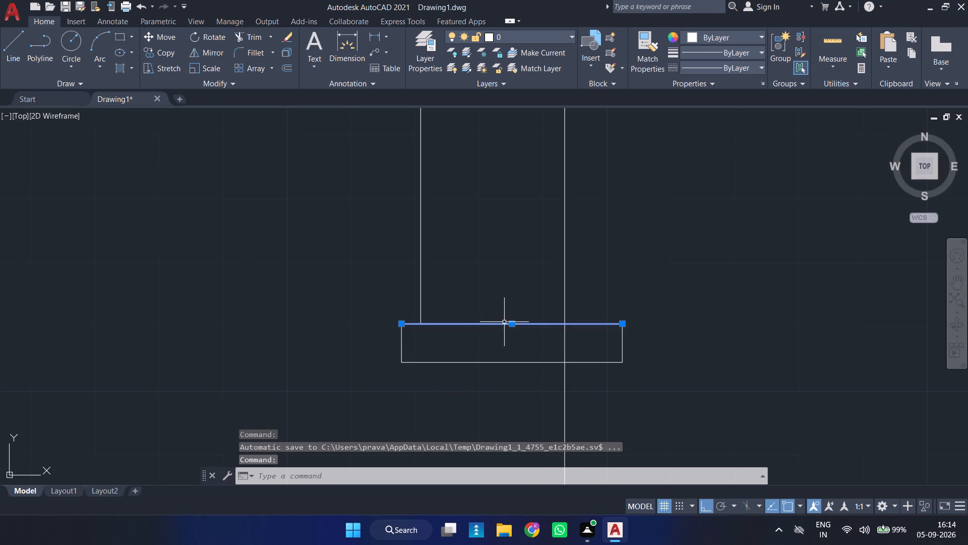
scroll(504, 319, "up", 2)
key("Escape")
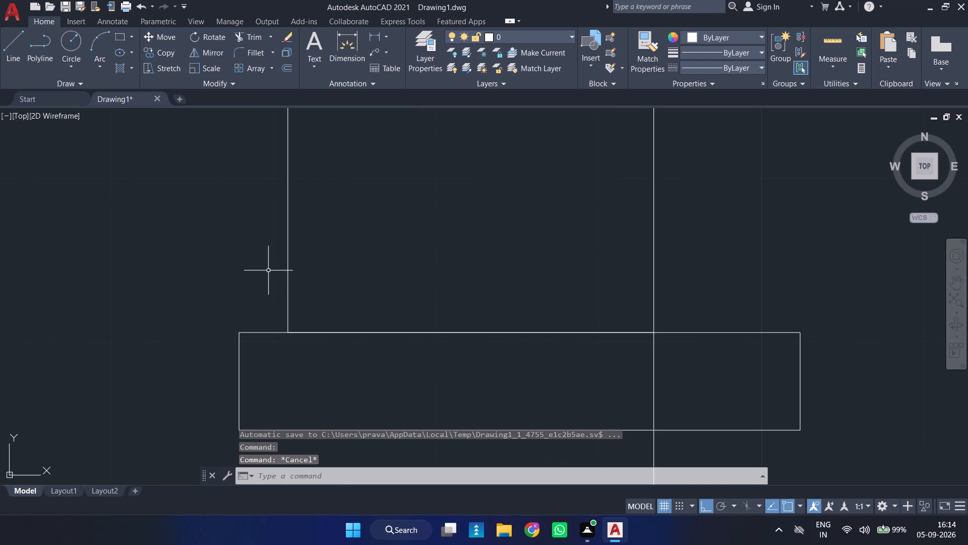
left_click(267, 269)
left_click(703, 372)
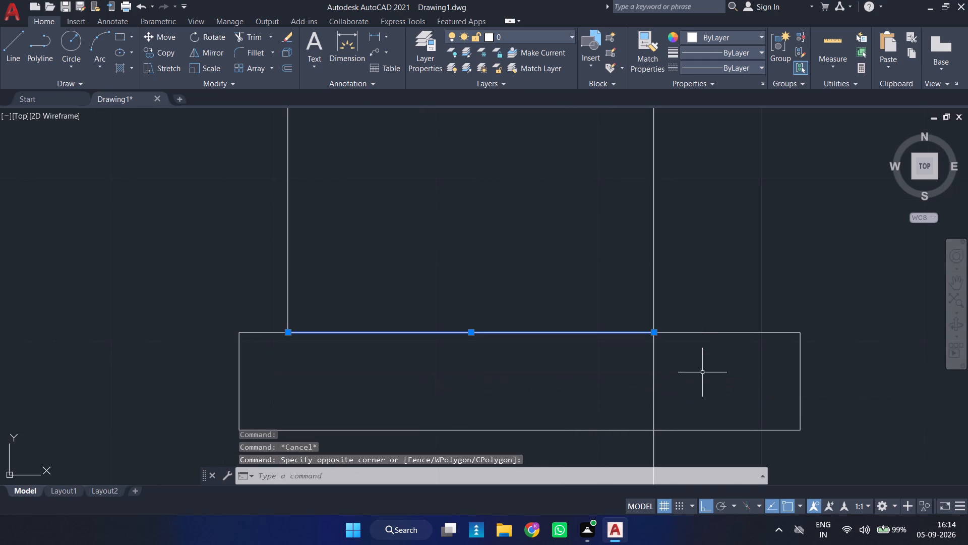
key("Delete")
Trim the long vertical line below and inside the base rectangle so it ends at the rectangle's top edge.
scroll(694, 323, "down", 3)
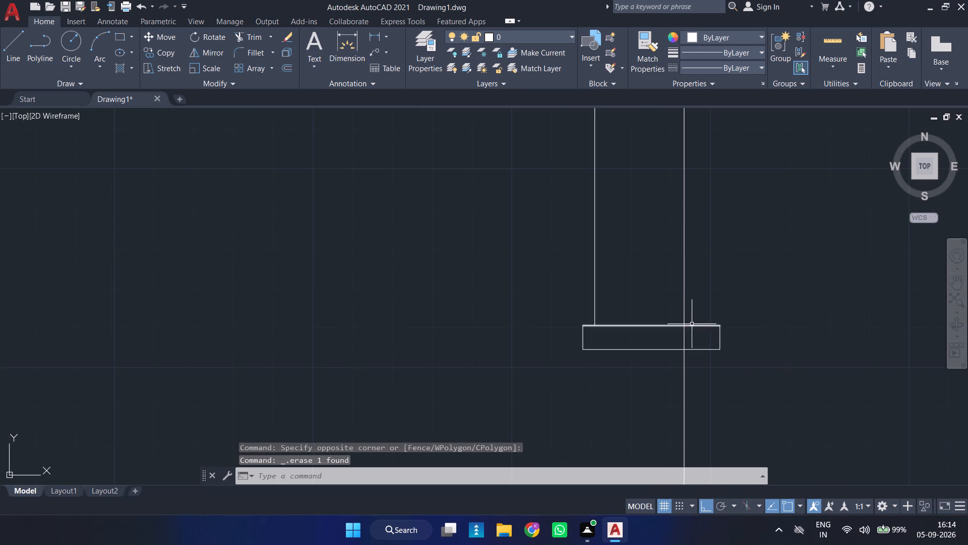
scroll(687, 298, "down", 3)
middle_click_drag(756, 232, 614, 297)
scroll(570, 357, "up", 2)
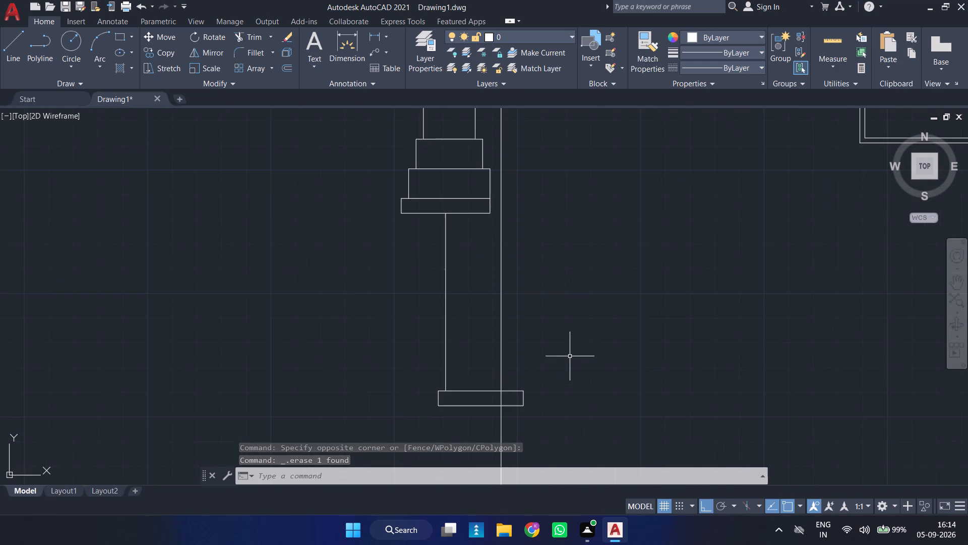
middle_click_drag(569, 363, 571, 338)
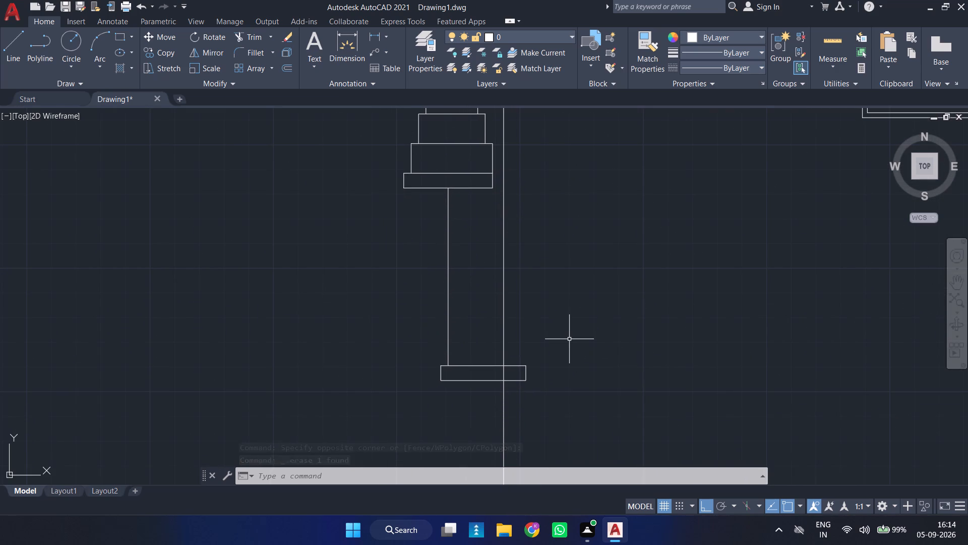
type("TR")
key("Return")
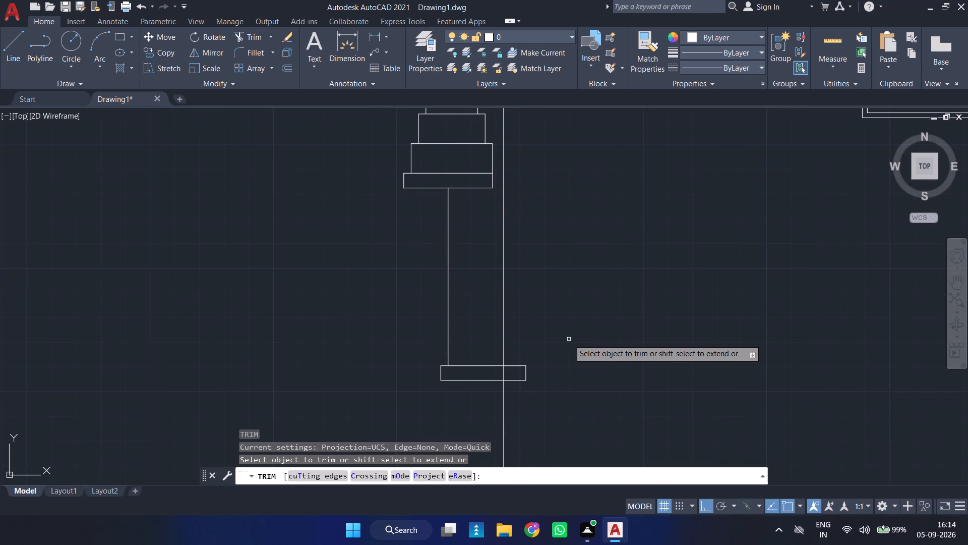
left_click(543, 414)
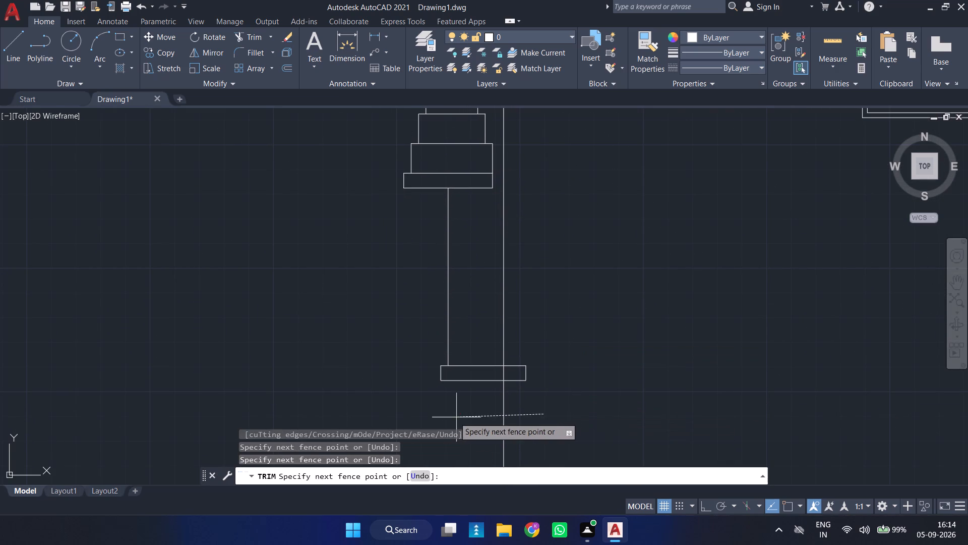
left_click(449, 417)
scroll(510, 371, "up", 2)
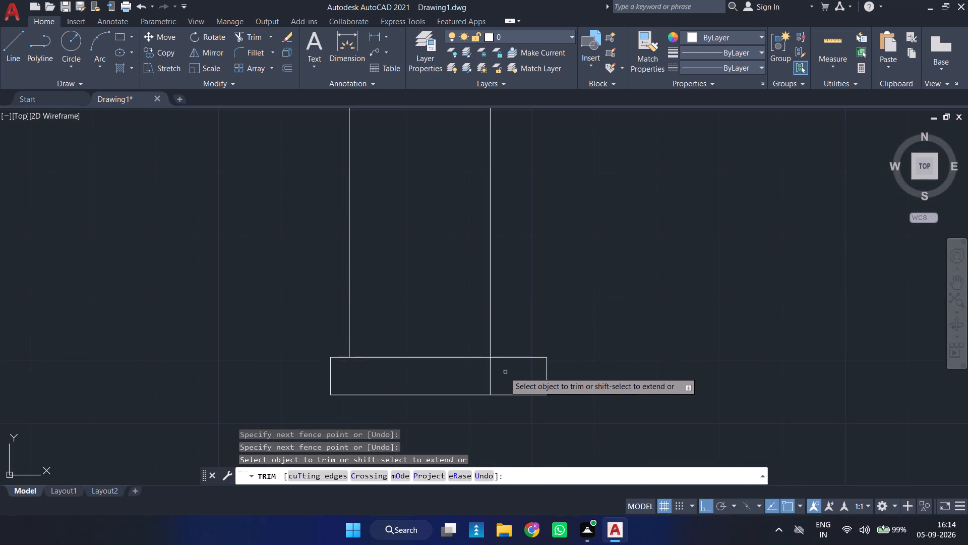
left_click(505, 372)
left_click(476, 375)
scroll(482, 373, "down", 1)
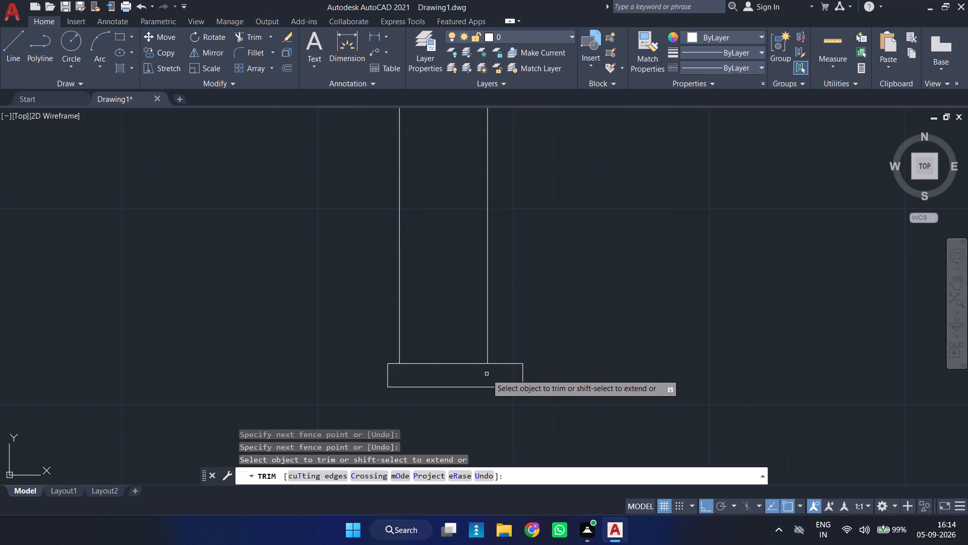
key("Escape")
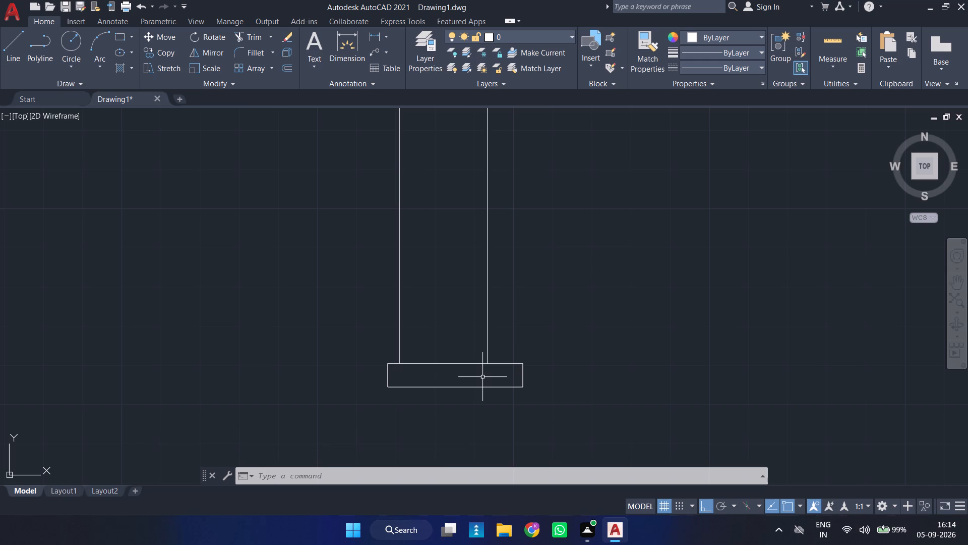
Offset the right vertical line above the base rectangle 3" outward, and the resulting line another 3" outward.
key("o")
key("Return")
key("3")
key("Return")
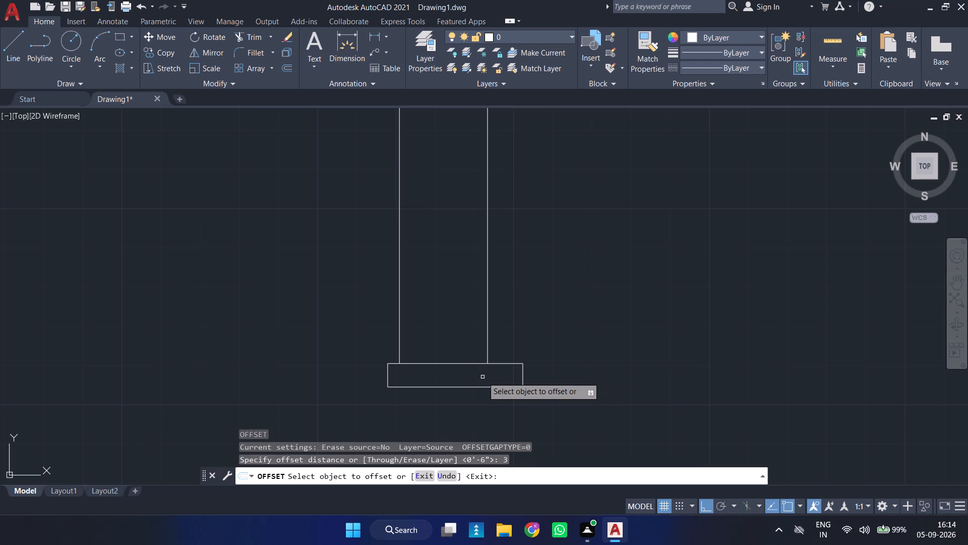
left_click(487, 334)
left_click(507, 335)
left_click(500, 328)
left_click(519, 329)
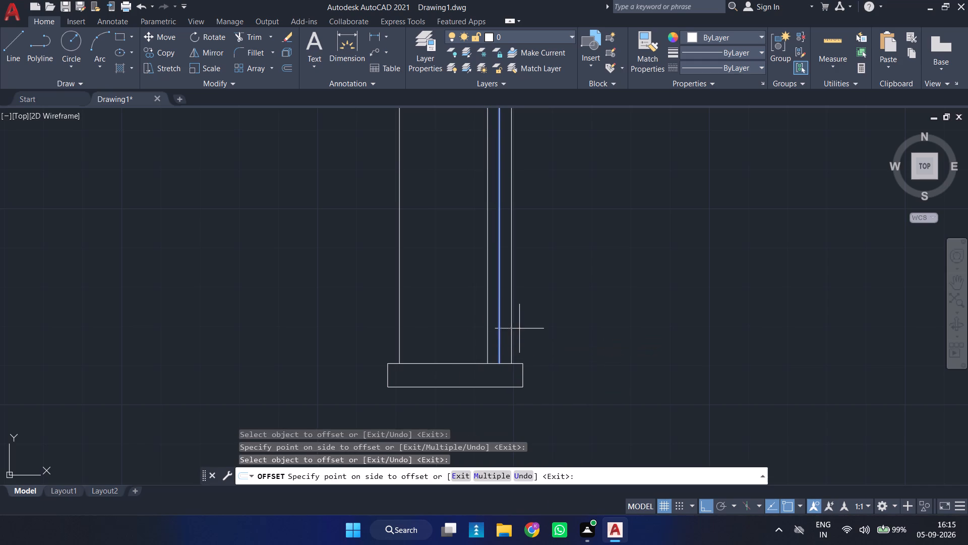
Offset the base rectangle's top edge upward by 1', and the resulting line upward by another 1'.
left_click(442, 364)
key("1")
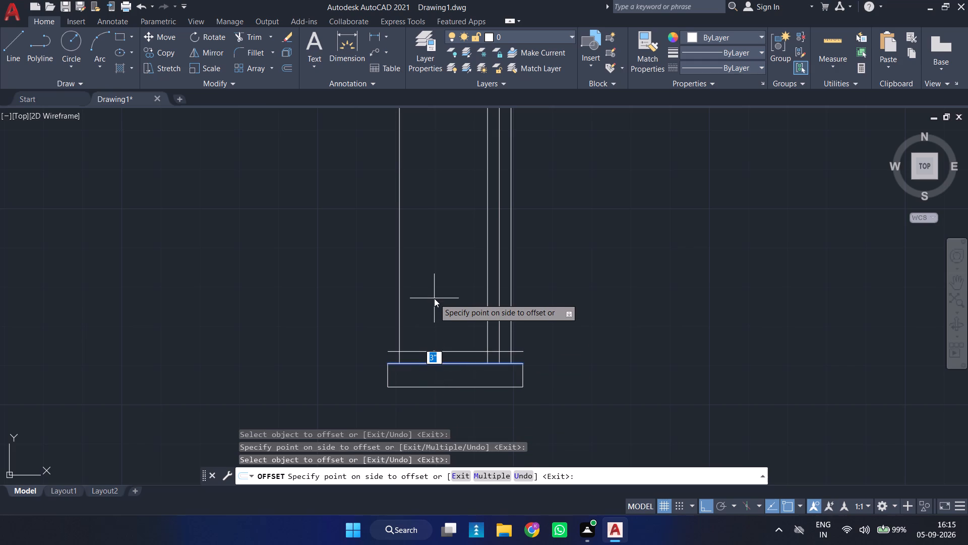
key("apostrophe")
key("Return")
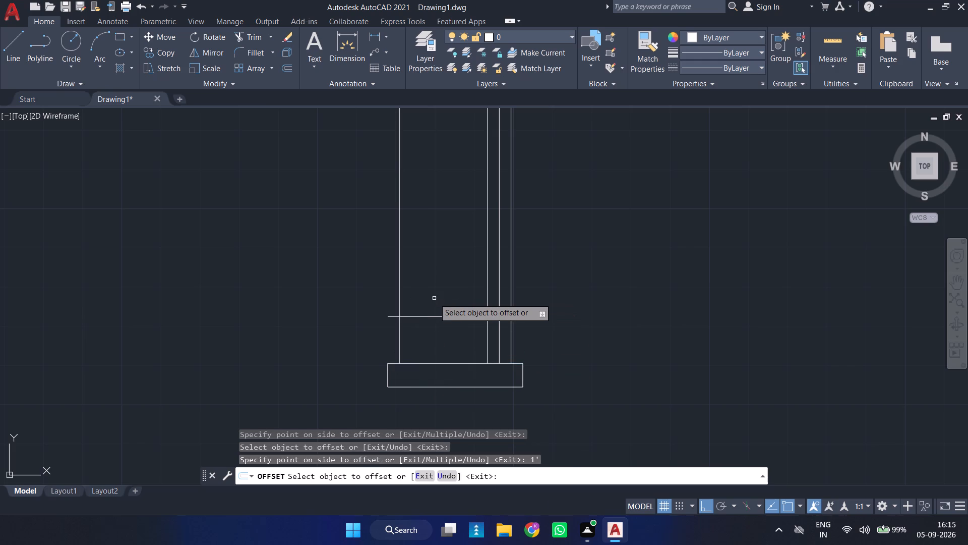
left_click(454, 317)
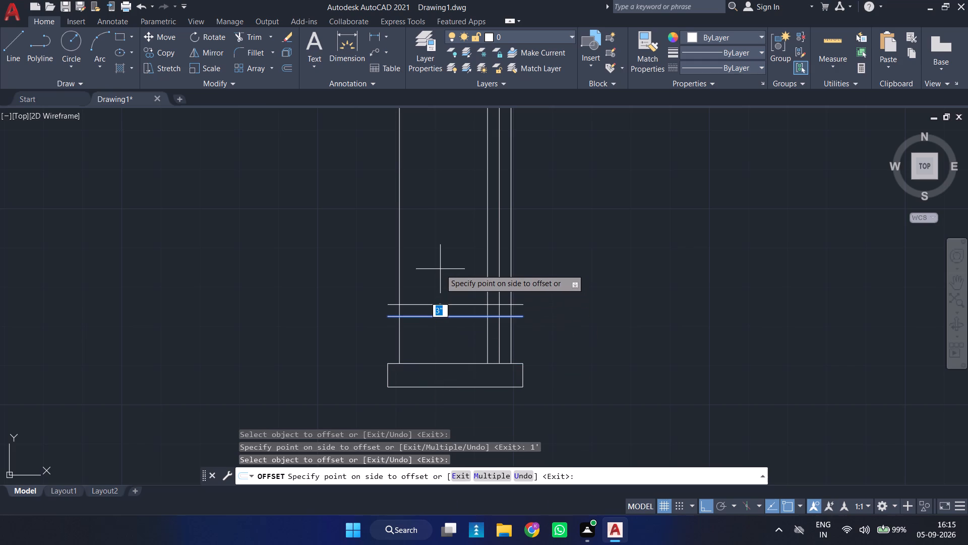
type("1'")
key("Return")
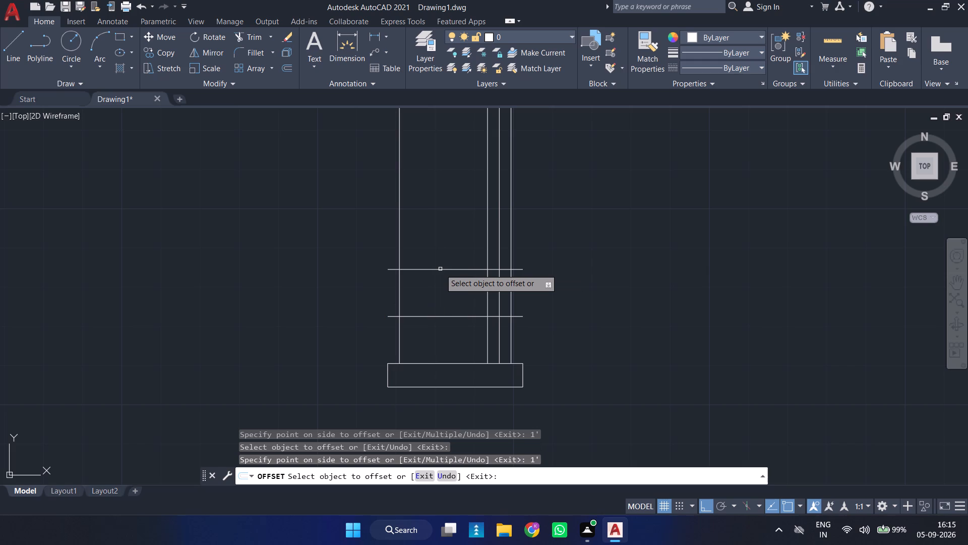
key("Escape")
Trim the two horizontal offset lines above the base rectangle outside the left wall line and across the wall interior.
type("TR")
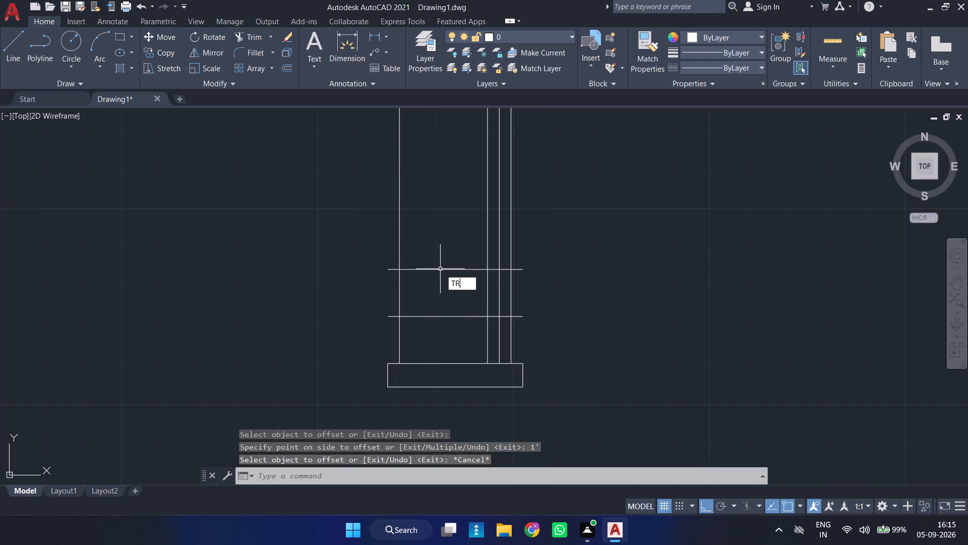
key("Return")
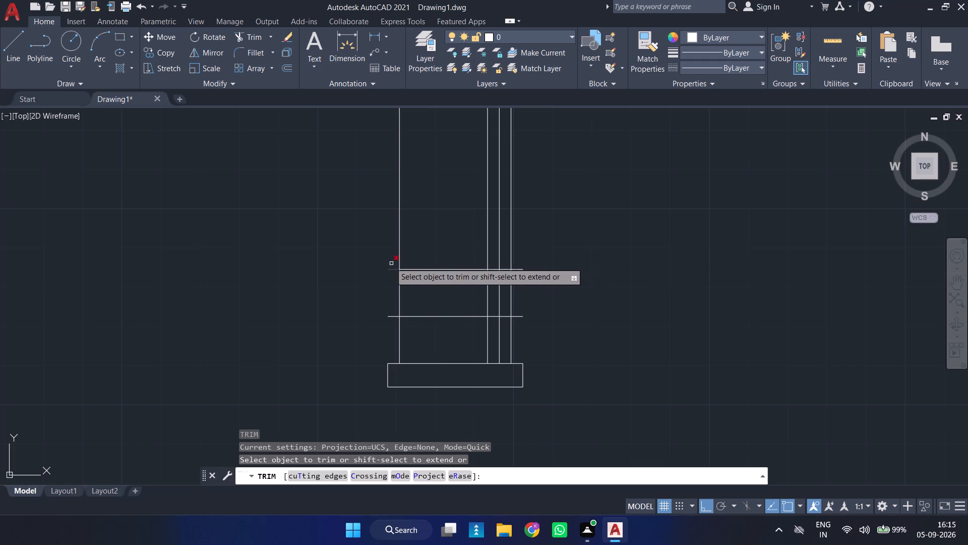
left_click(390, 262)
left_click(392, 330)
left_click(443, 238)
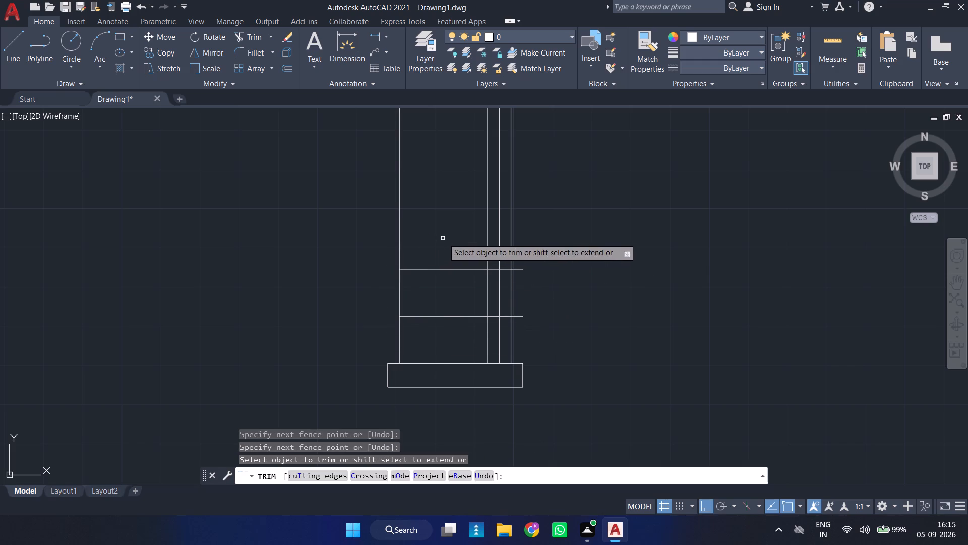
left_click(450, 334)
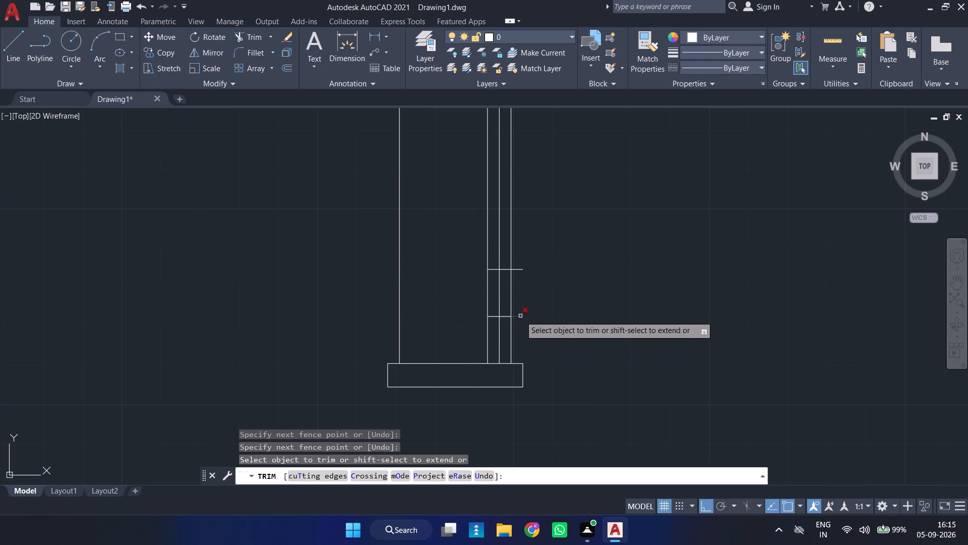
Trim the lower offset line and the inner two right-hand verticals around it to form the wall's lower step.
left_click(520, 316)
left_click(502, 333)
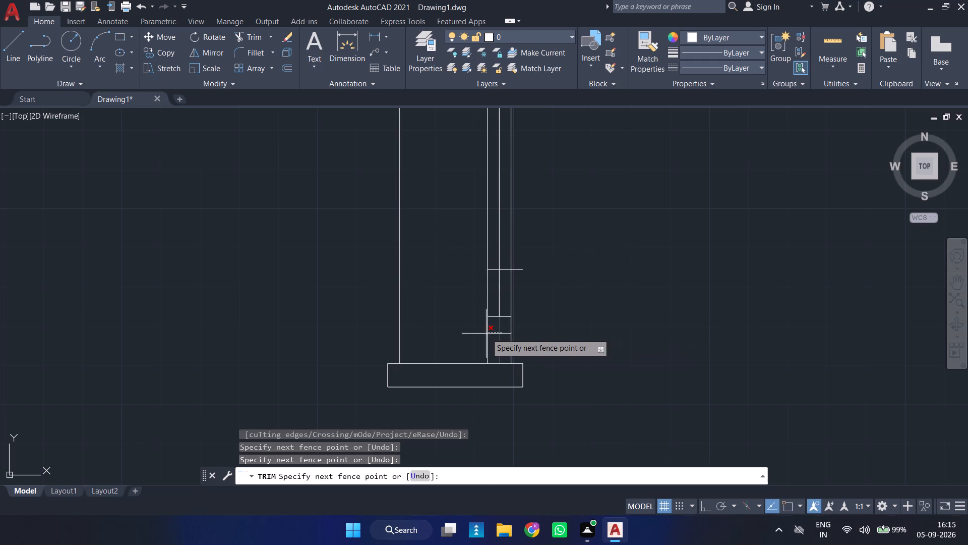
left_click(486, 334)
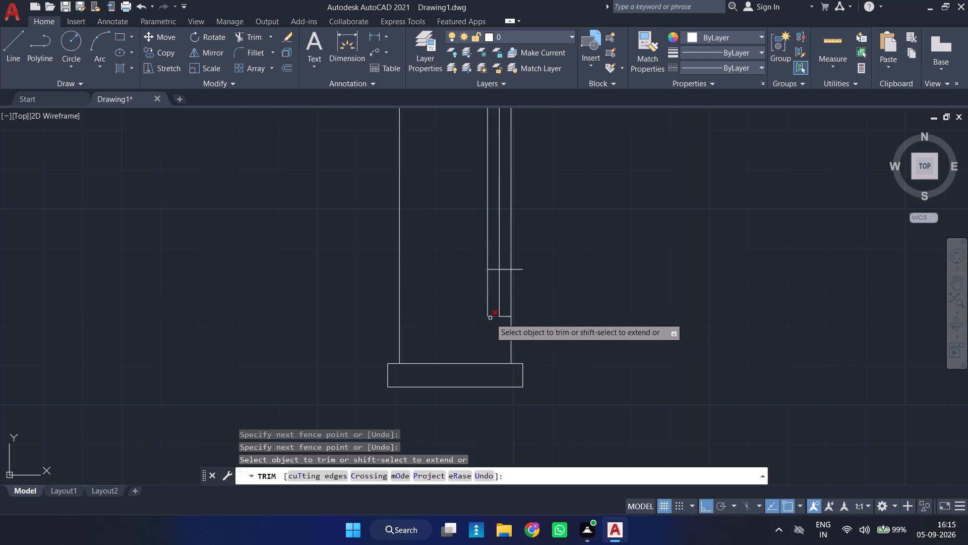
left_click(491, 317)
left_click(491, 303)
left_click(478, 295)
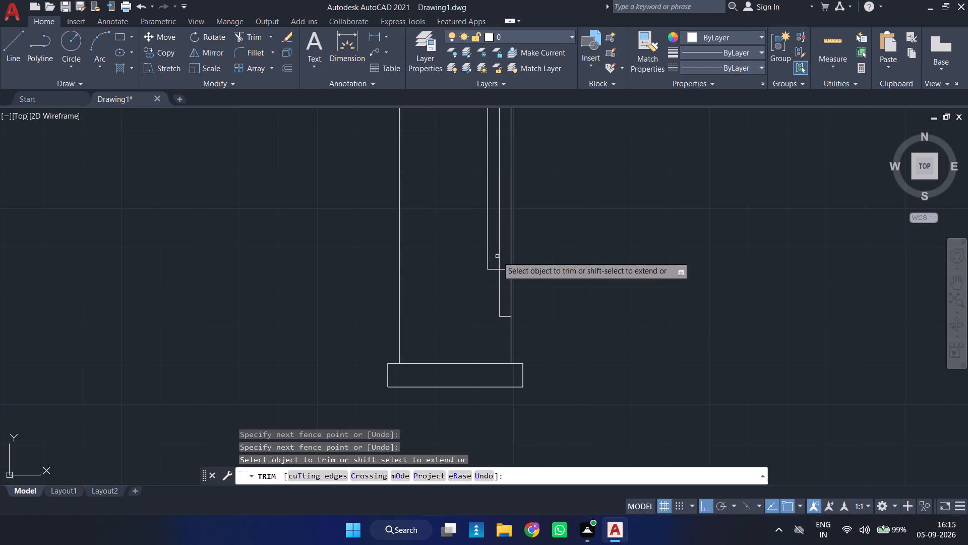
Trim the upper offset line and the excess outer verticals to form the upper step, leaving a clean stepped right face.
left_click(498, 256)
left_click(507, 270)
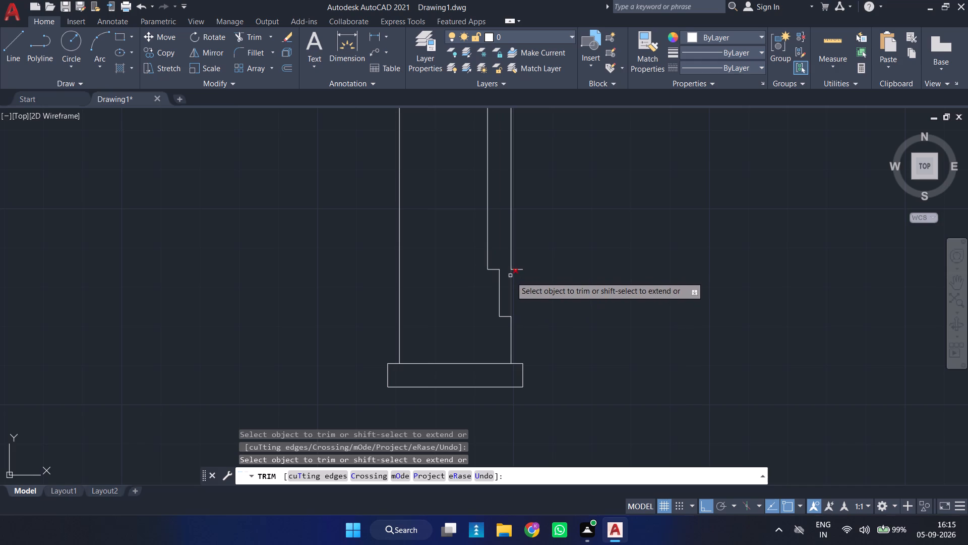
left_click(511, 277)
left_click(514, 269)
left_click(509, 263)
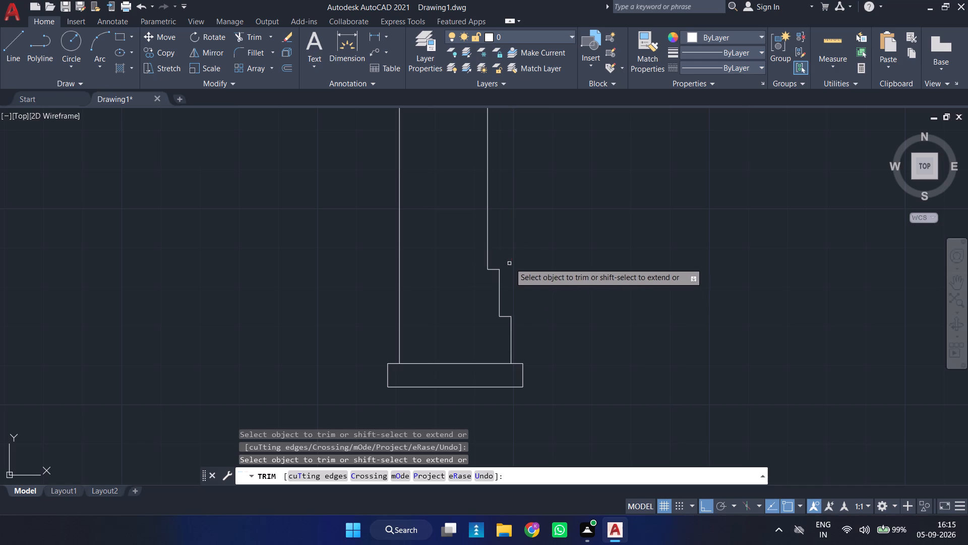
scroll(534, 241, "down", 2)
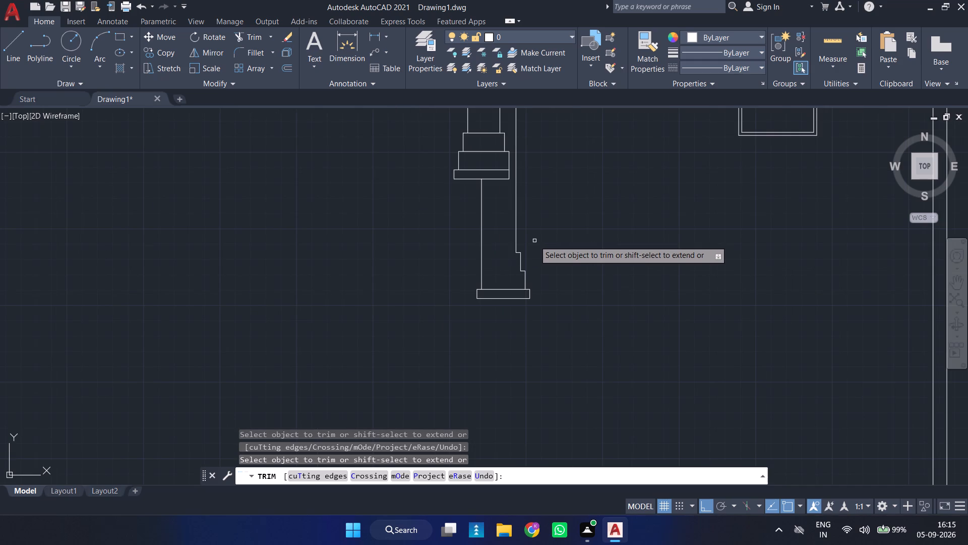
scroll(533, 238, "down", 1)
middle_click_drag(533, 234, 531, 249)
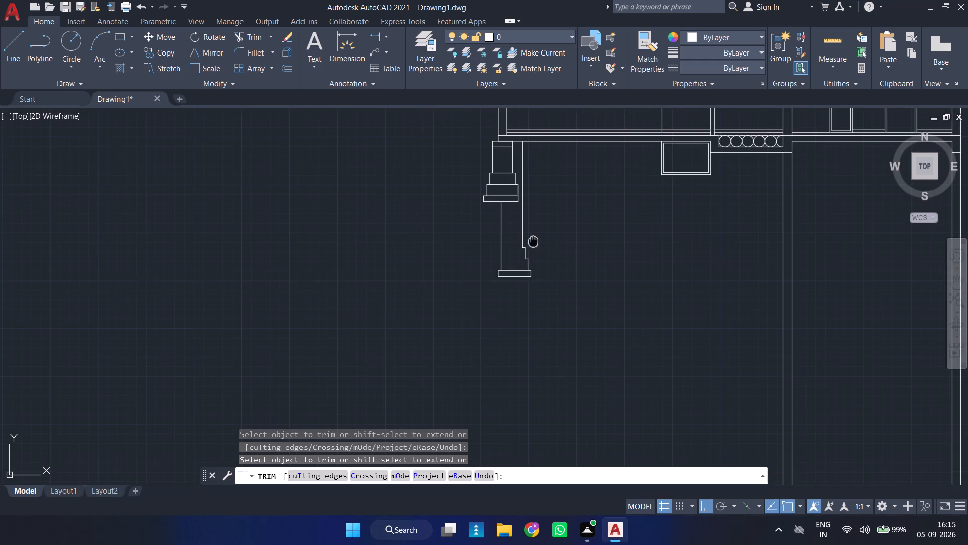
middle_click_drag(531, 249, 508, 291)
scroll(549, 258, "up", 1)
middle_click_drag(549, 258, 503, 262)
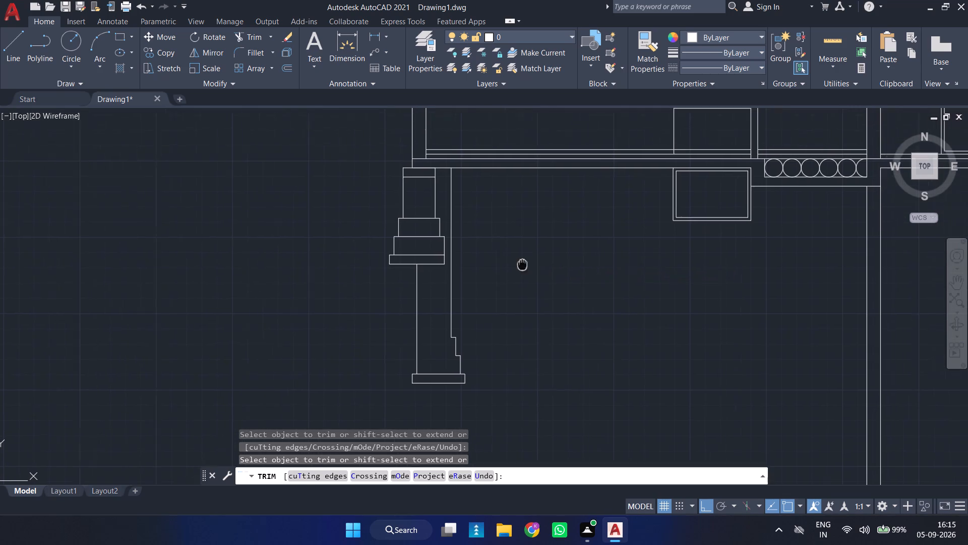
middle_click_drag(503, 262, 461, 259)
scroll(464, 256, "up", 1)
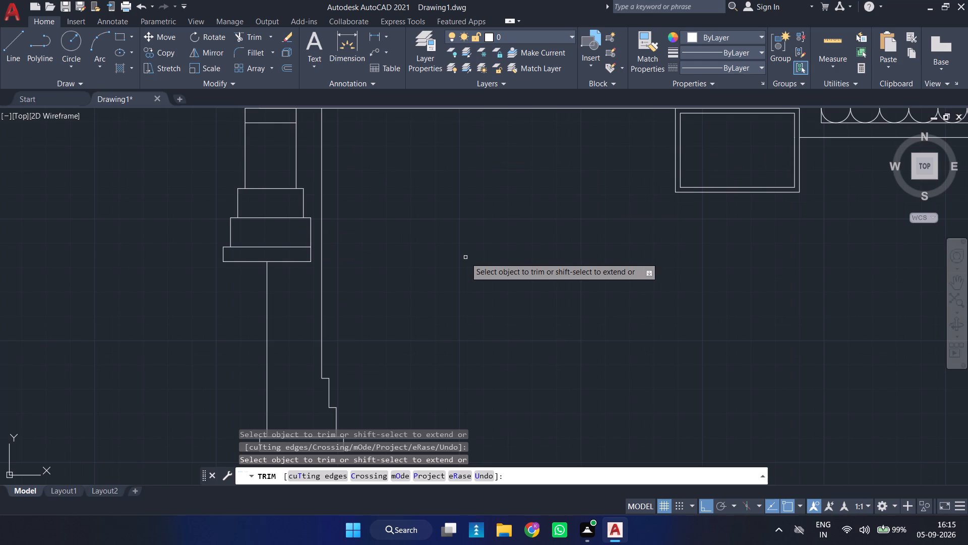
key("Escape")
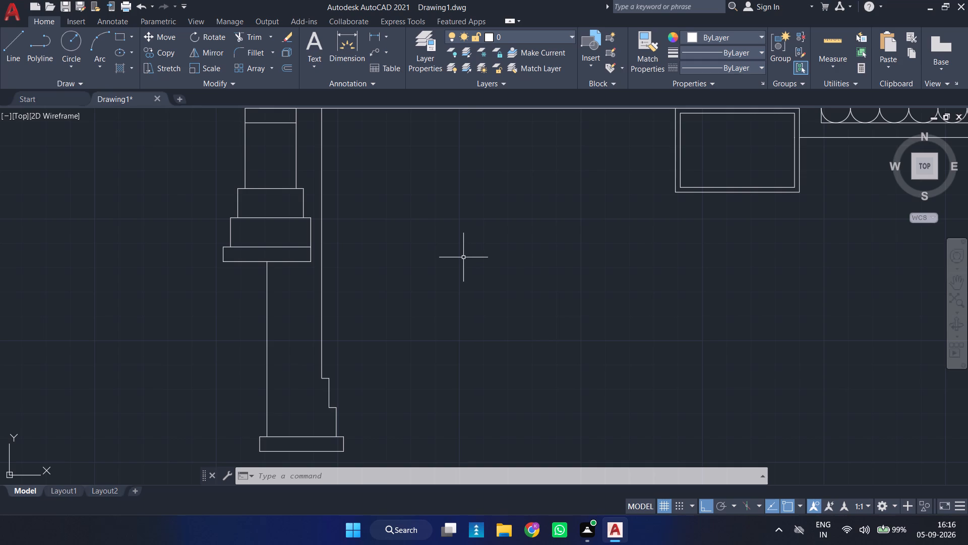
Draw a horizontal construction line through the outer corner of the wall's upper step.
key("x")
key("l")
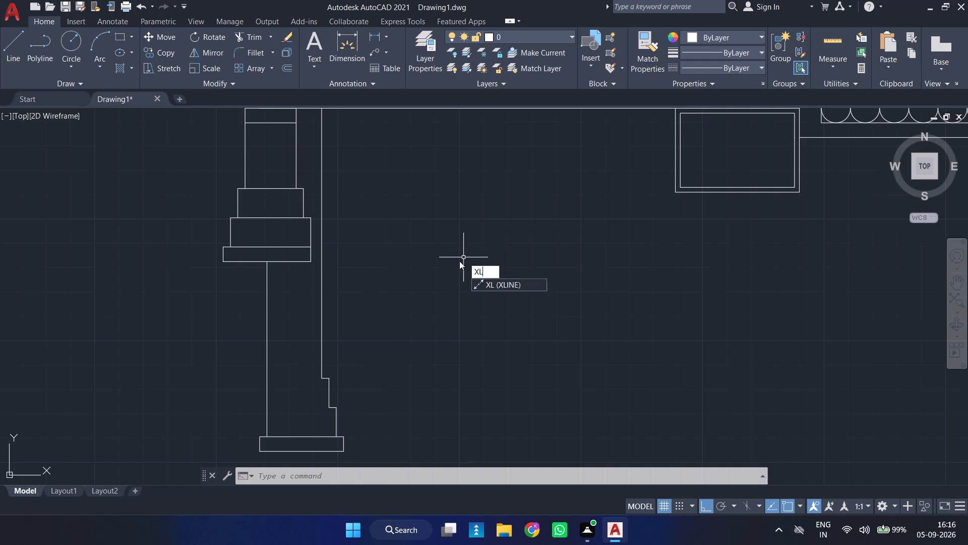
key("Return")
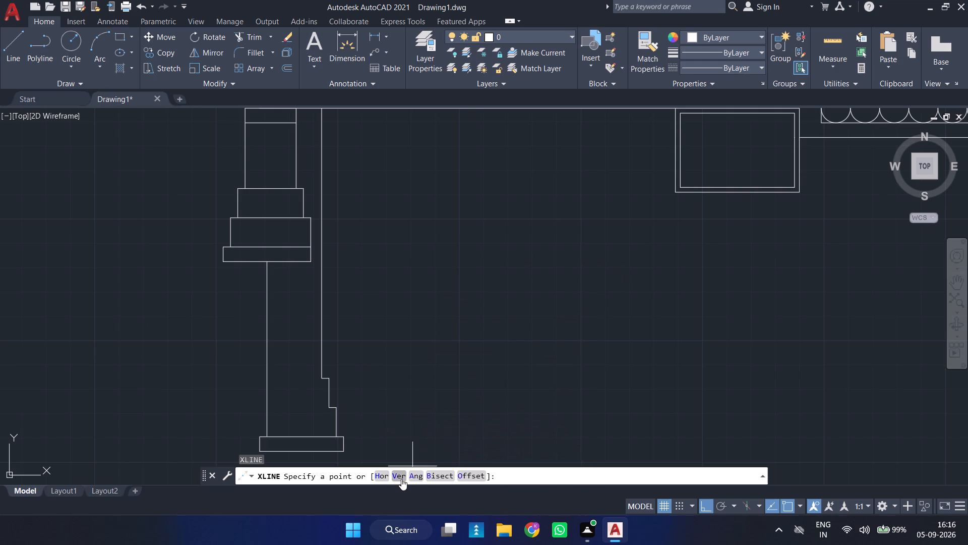
left_click(387, 478)
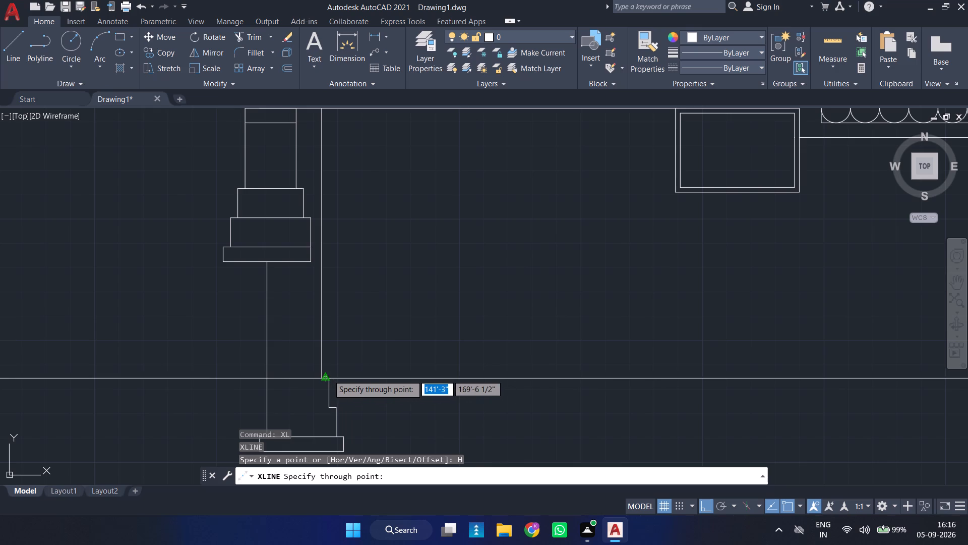
scroll(328, 377, "up", 3)
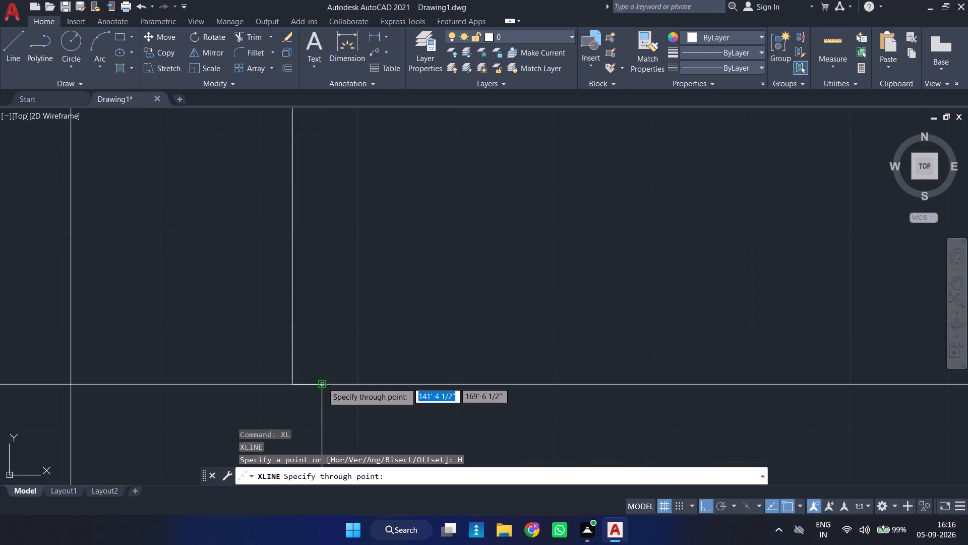
left_click(322, 384)
key("space")
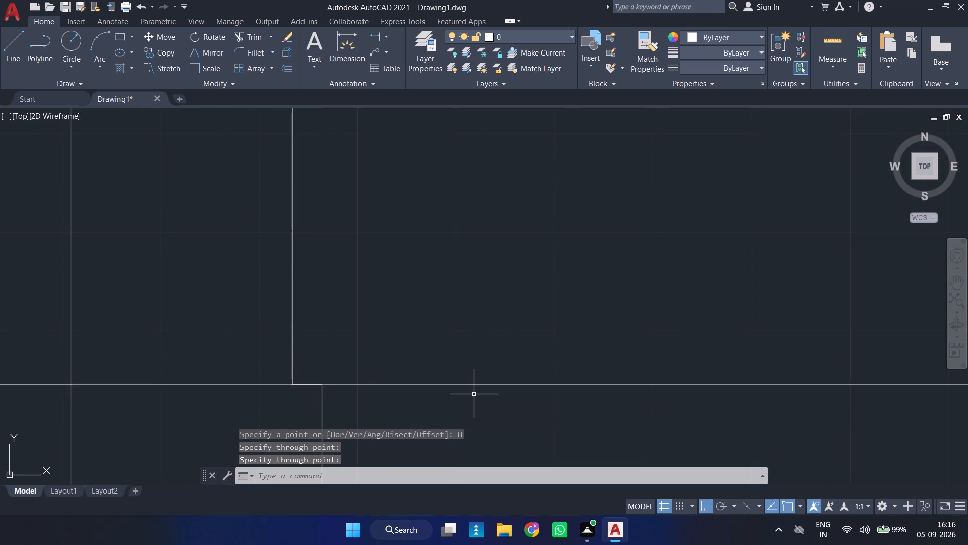
Trim the construction line inside the stepped wall, along the upper step's ledge, and beyond the wall's left face.
type("TR")
key("Return")
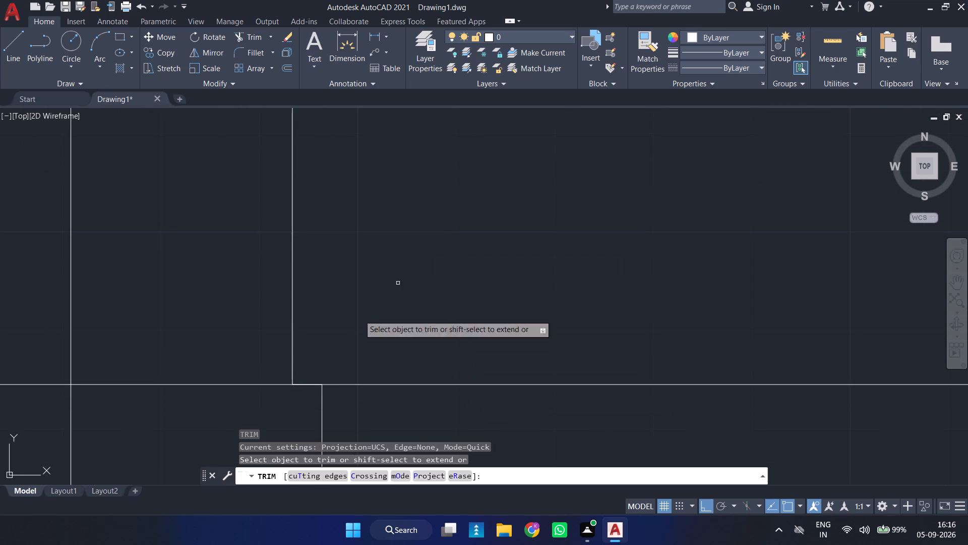
left_click(254, 383)
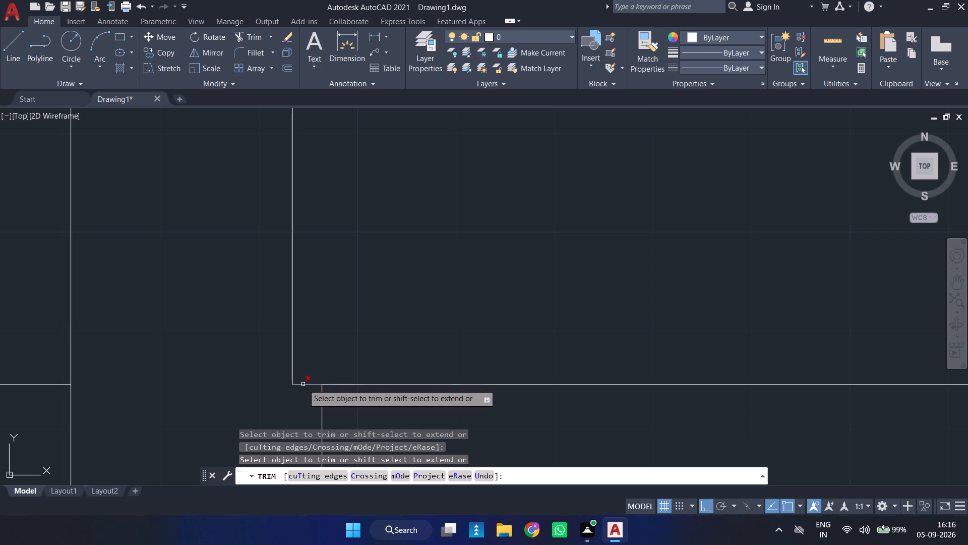
left_click(303, 384)
scroll(199, 387, "down", 3)
left_click(103, 383)
left_click(63, 407)
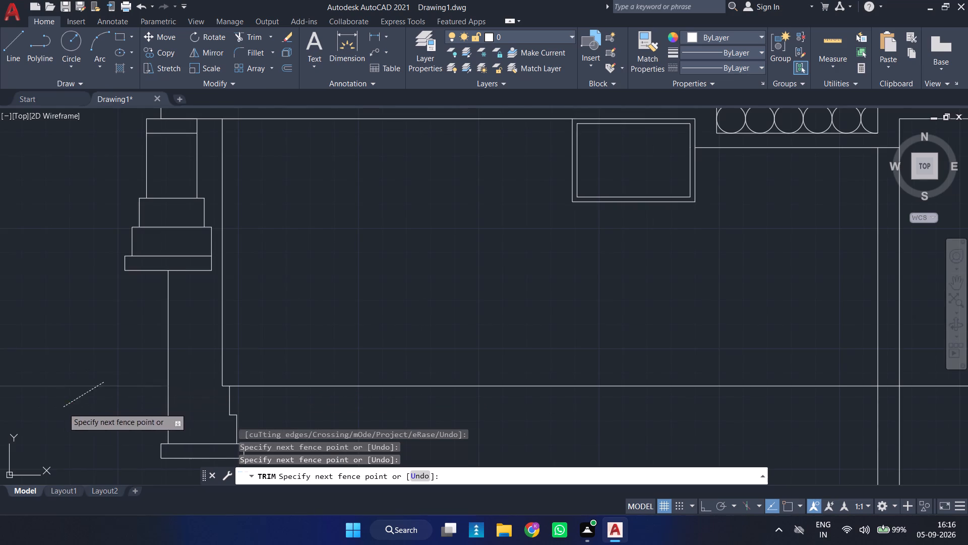
Trim the construction line right of the middle wall, including inside both walls, so it ends at the middle wall's left face.
scroll(135, 400, "down", 3)
scroll(339, 396, "up", 2)
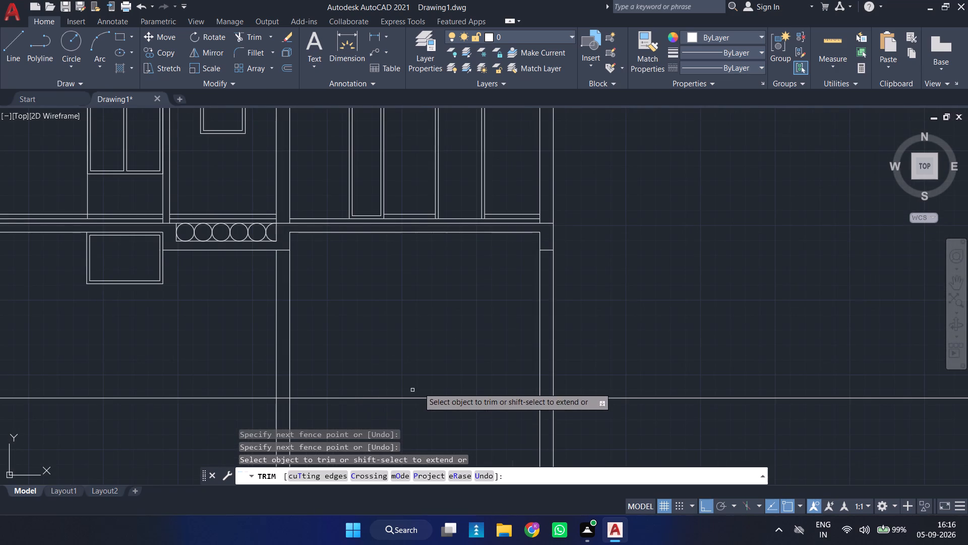
left_click(433, 341)
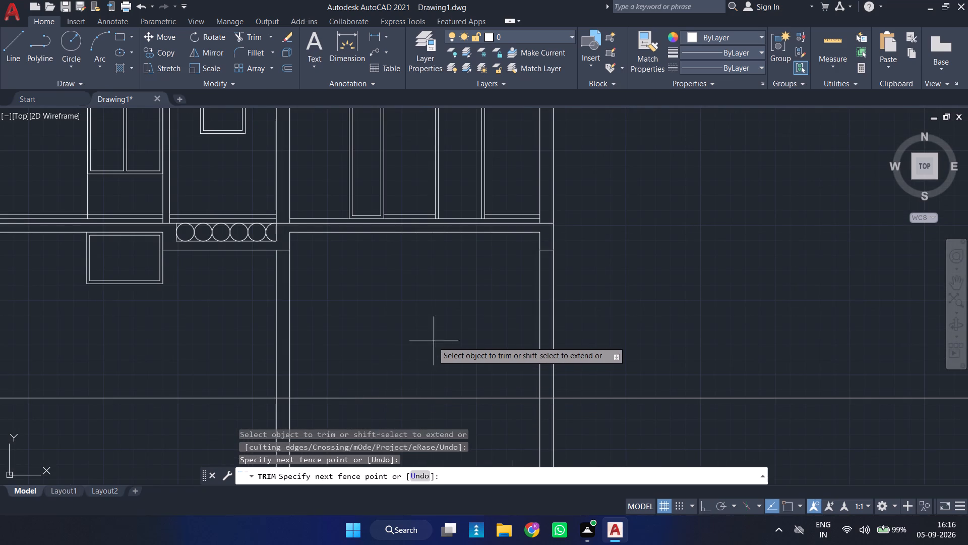
left_click(394, 427)
left_click(667, 364)
left_click(628, 412)
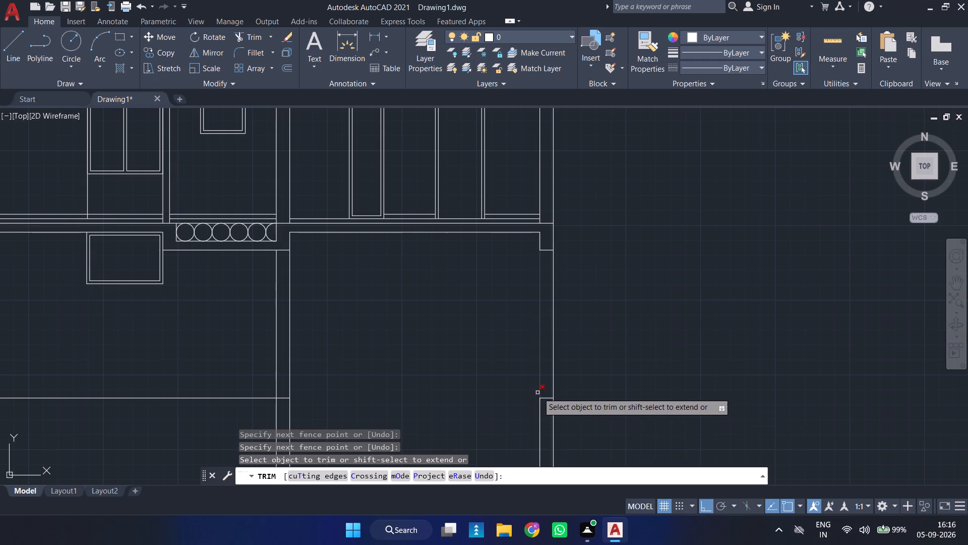
left_click(550, 398)
middle_click_drag(350, 392, 696, 294)
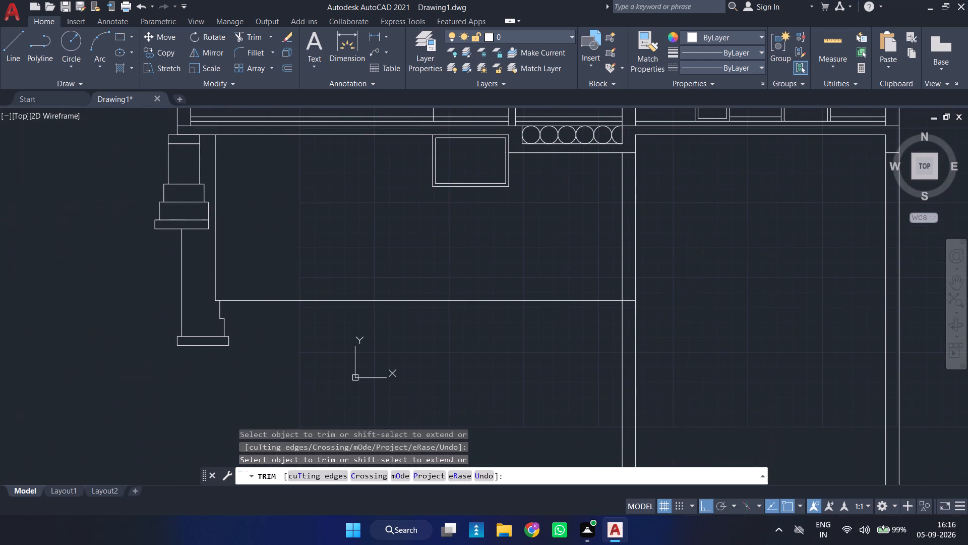
left_click(628, 300)
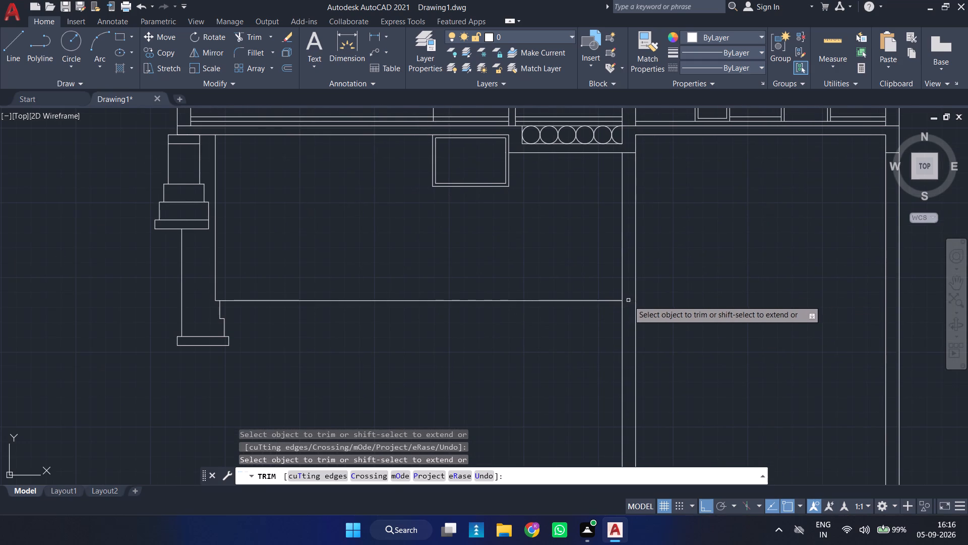
scroll(506, 328, "up", 1)
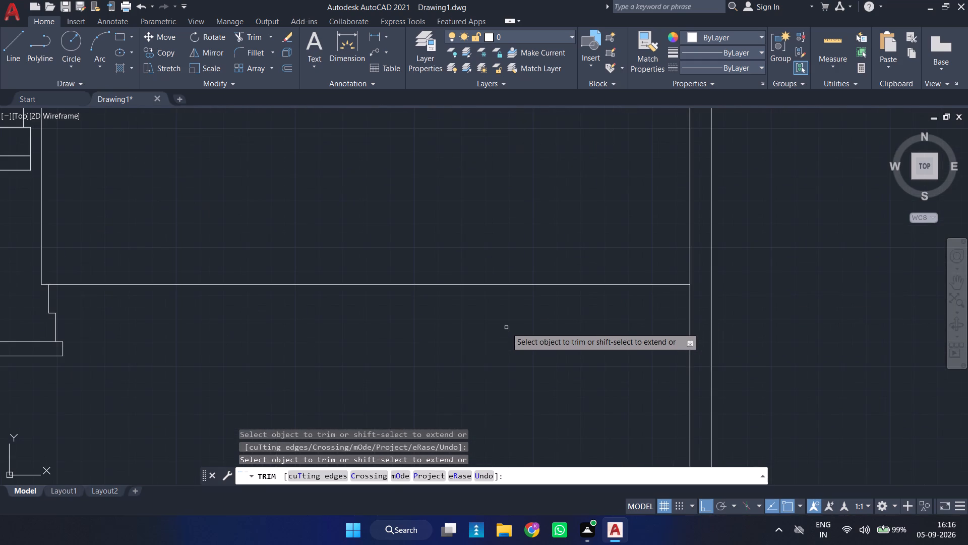
scroll(507, 326, "down", 1)
key("Escape")
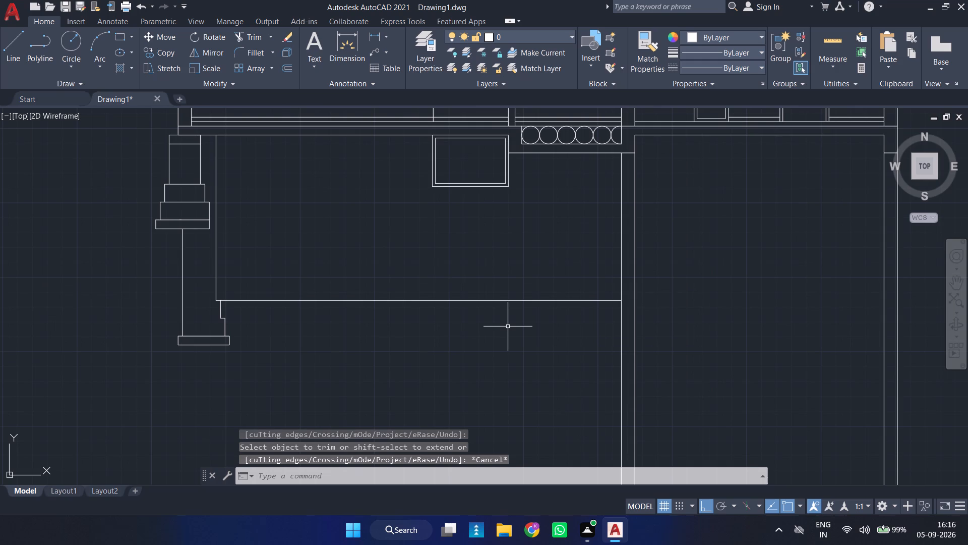
Offset the horizontal floor line between the stepped basement wall and middle wall upward twice at 6-inch spacing.
key("o")
key("Return")
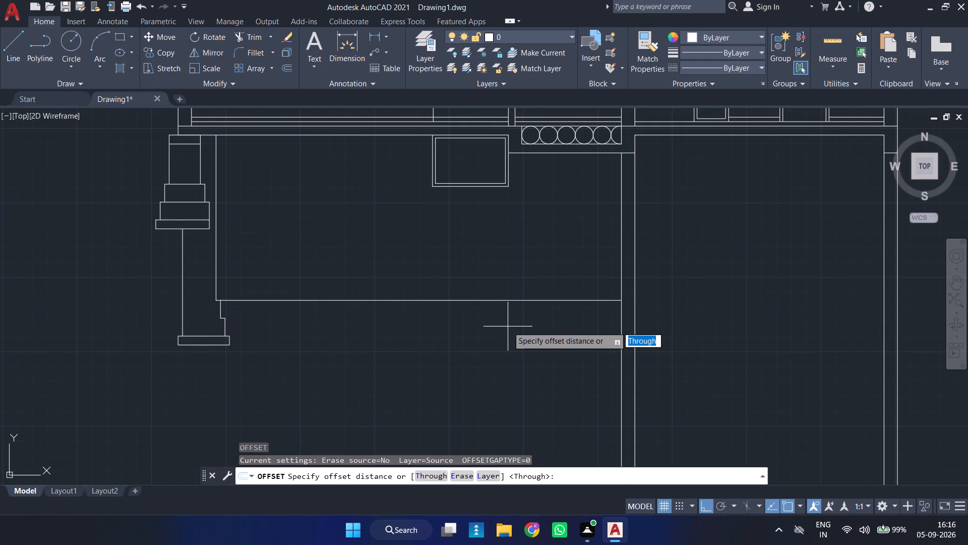
key("6")
key("Return")
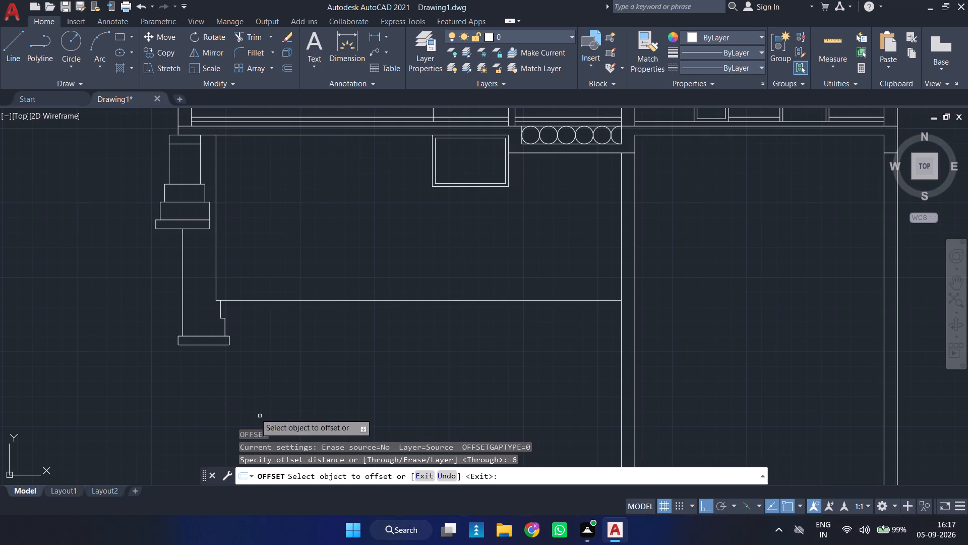
left_click(391, 300)
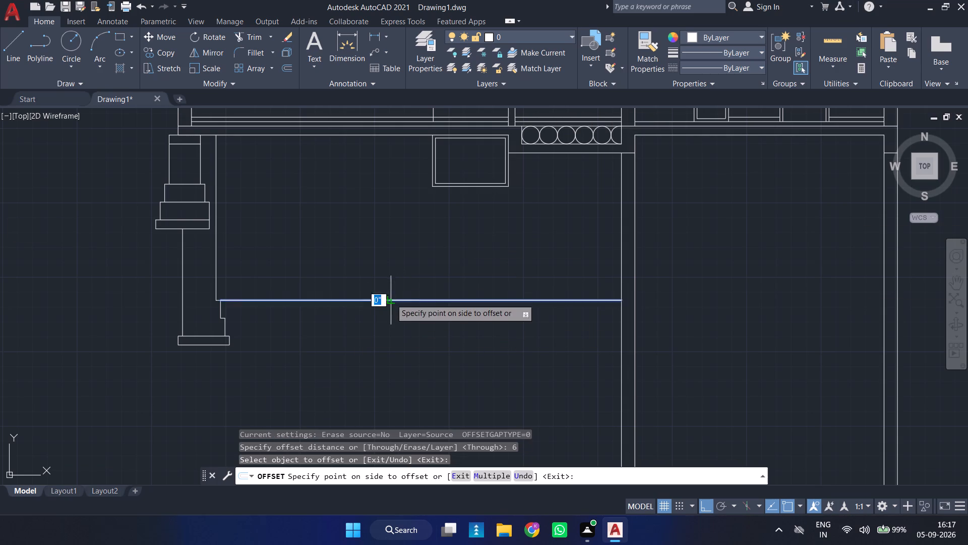
left_click(387, 283)
left_click(387, 290)
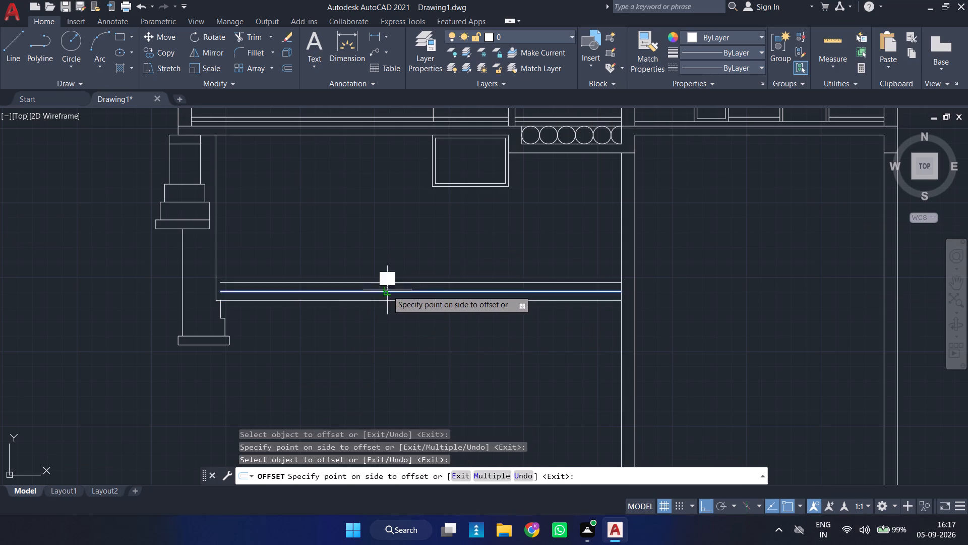
left_click(386, 272)
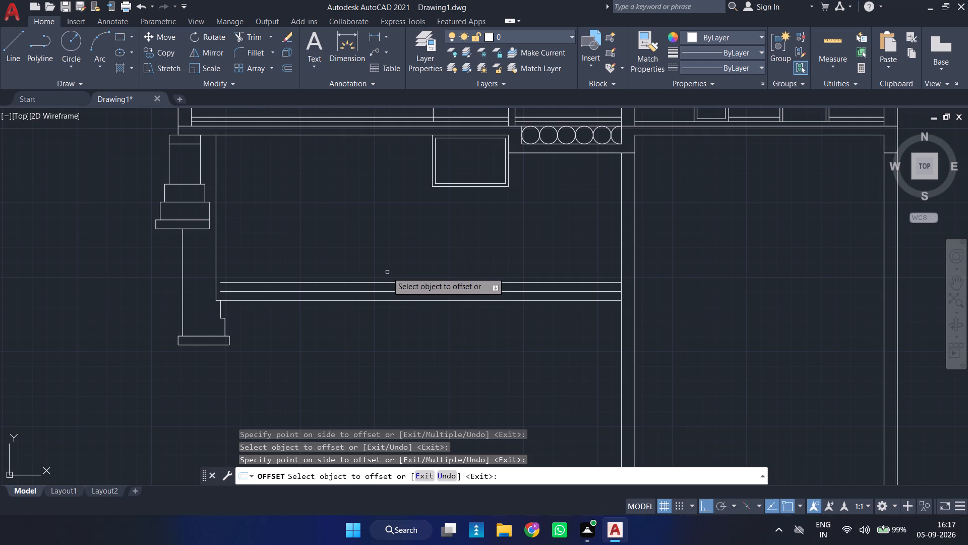
Offset the uppermost floor line upward by 3 inches, and offset that new line upward by 1 inch.
left_click(386, 281)
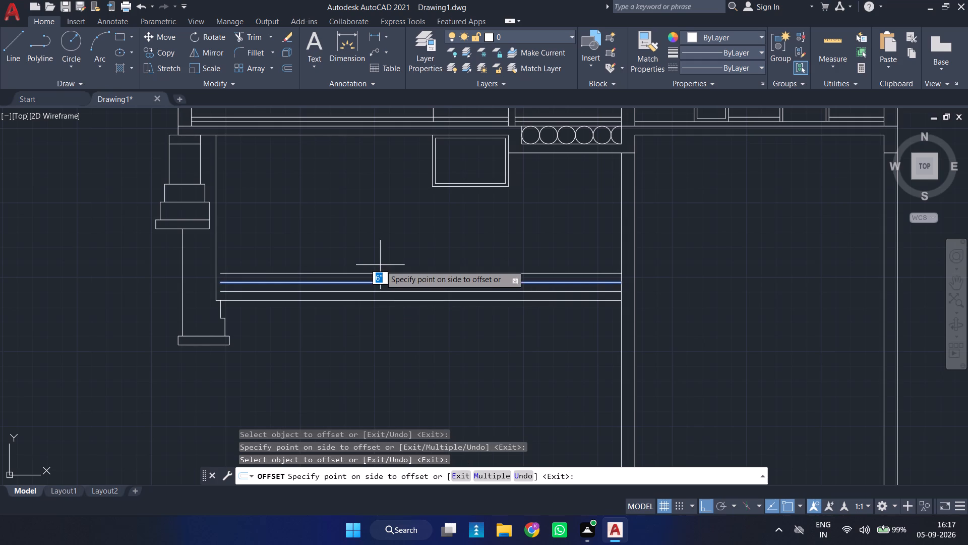
key("3")
key("Return")
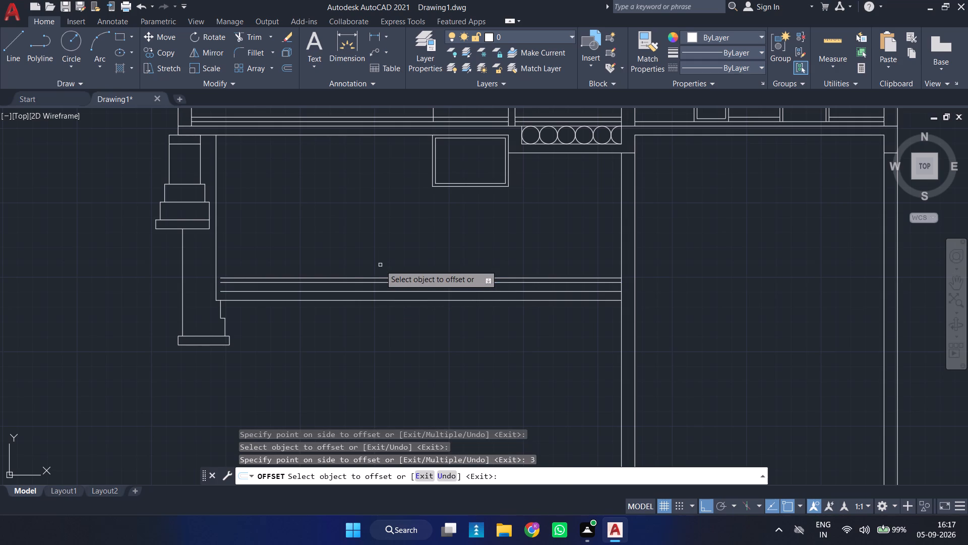
left_click(364, 279)
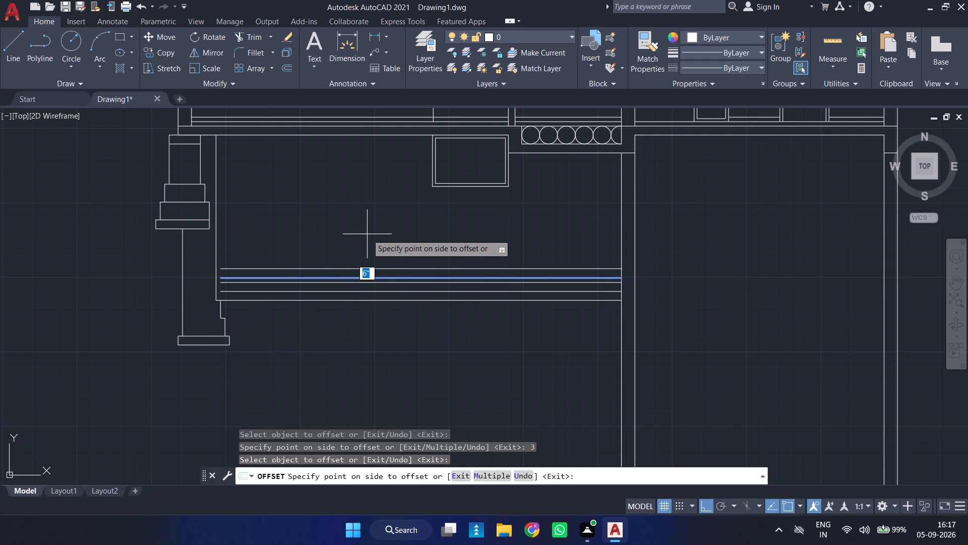
key("1")
key("Return")
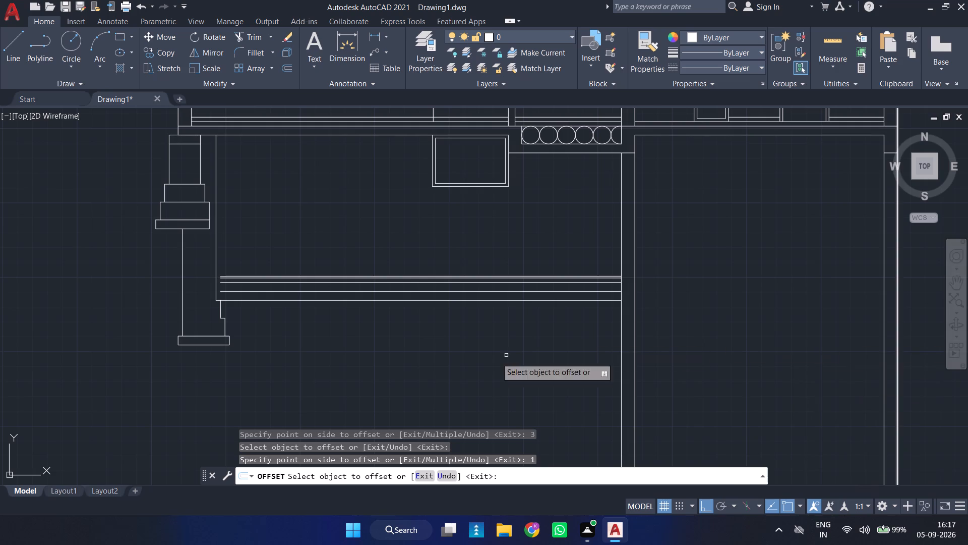
Offset the topmost floor layer line upward by 1'3.5".
left_click(478, 275)
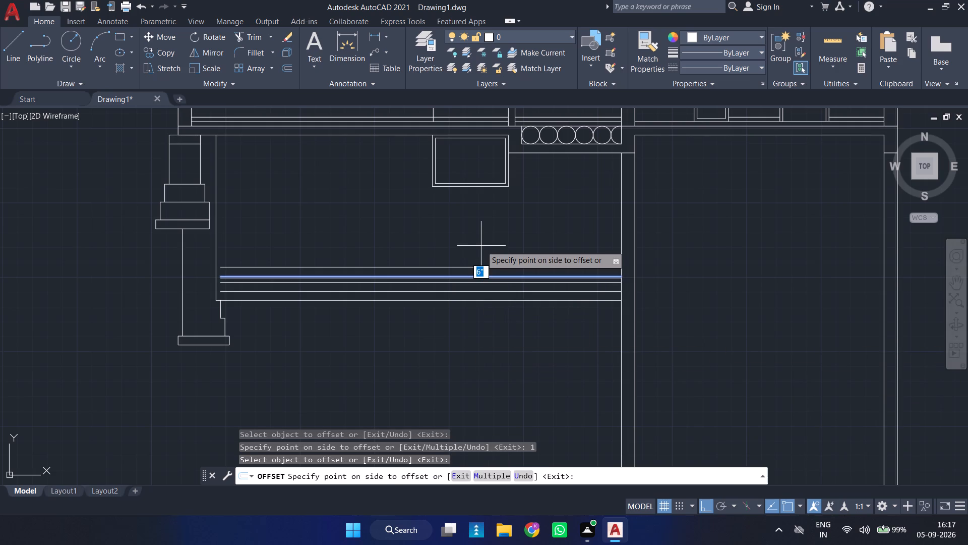
type("1'")
type("3.5")
key("Return")
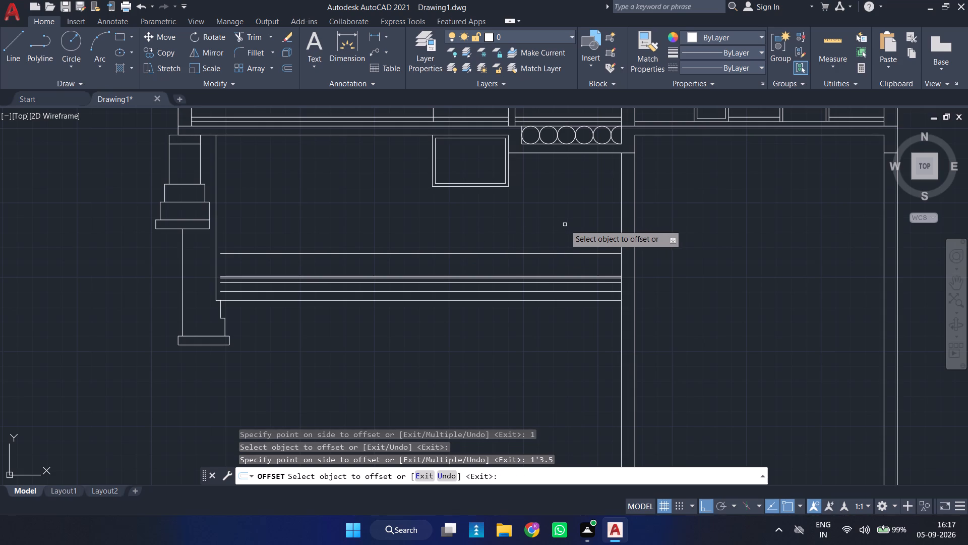
key("Escape")
Load the ISO dash linetype ACAD_ISO02W100 and make it the current linetype.
left_click(443, 254)
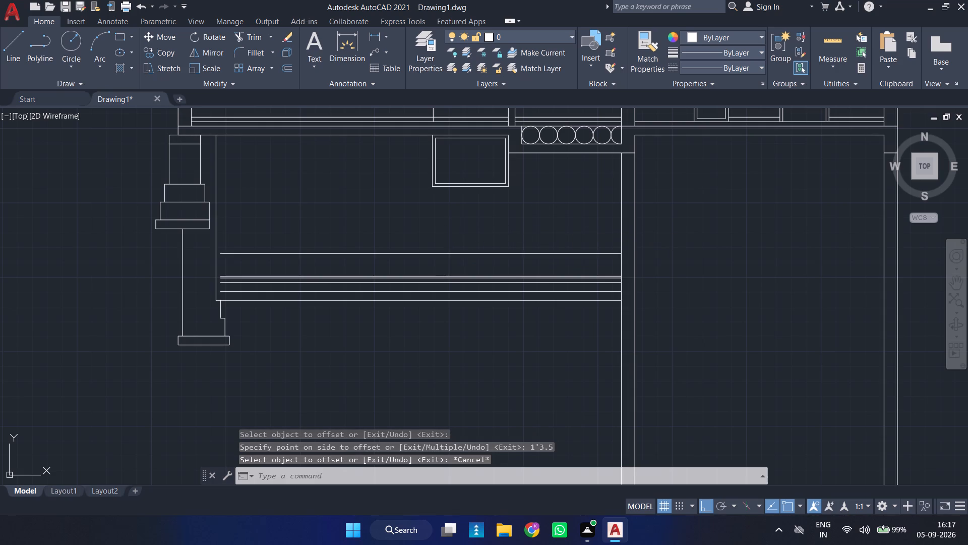
left_click(737, 68)
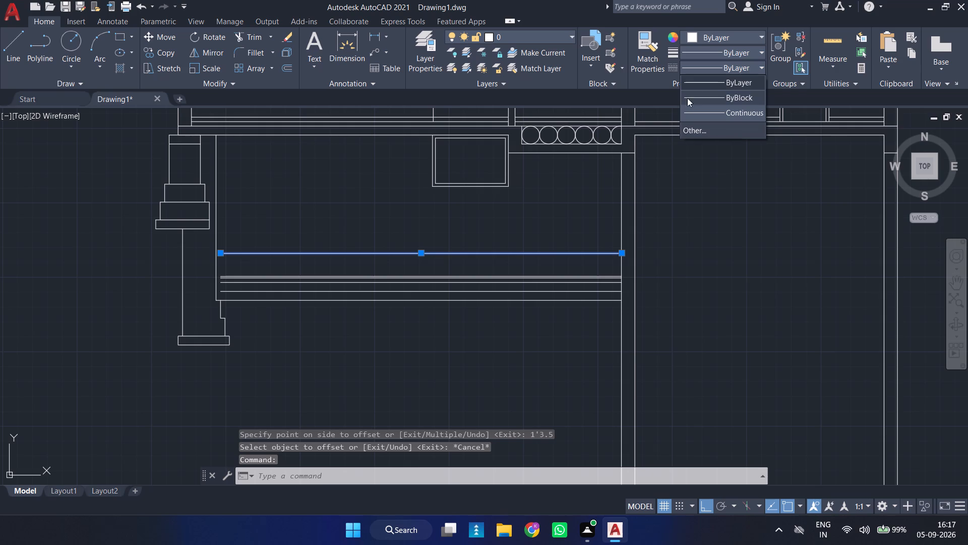
left_click(688, 131)
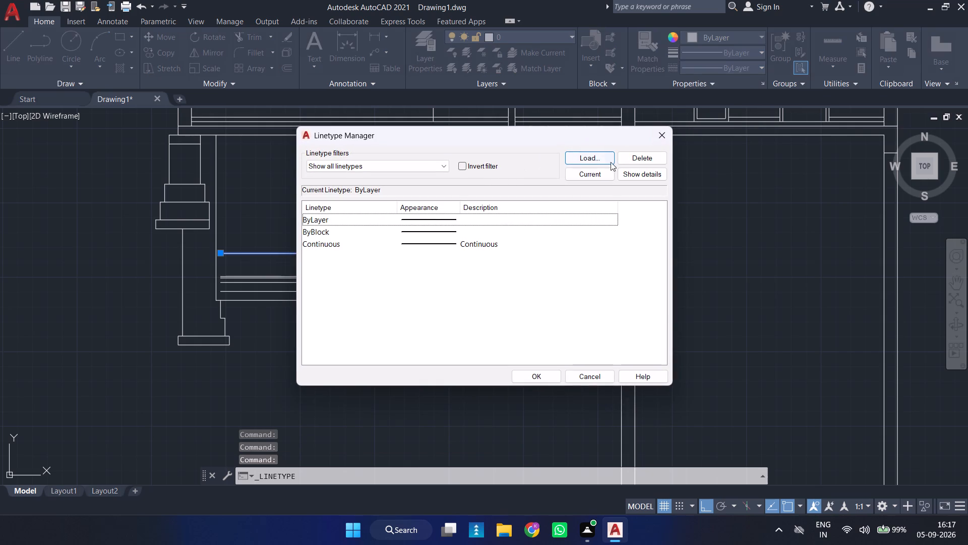
left_click(600, 156)
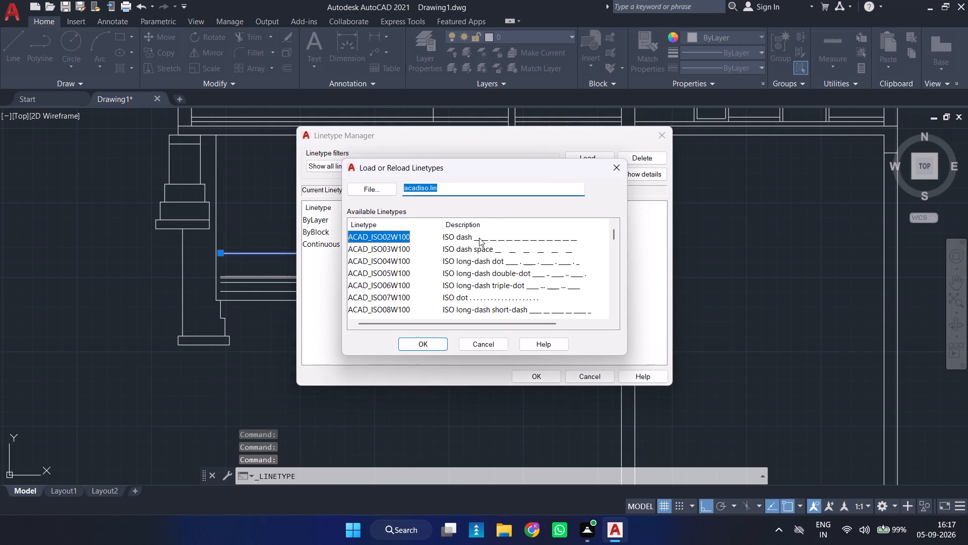
left_click(479, 238)
left_click(436, 343)
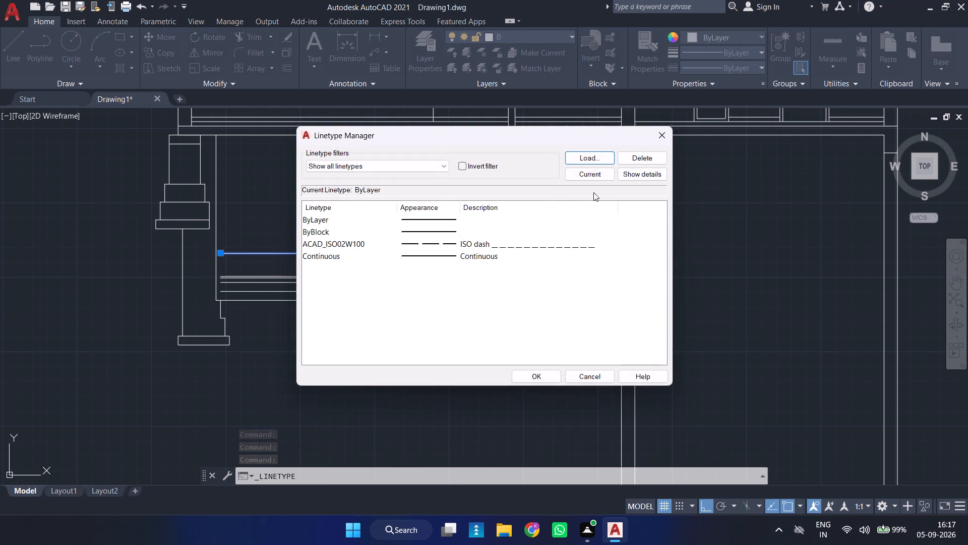
left_click(591, 172)
left_click(540, 286)
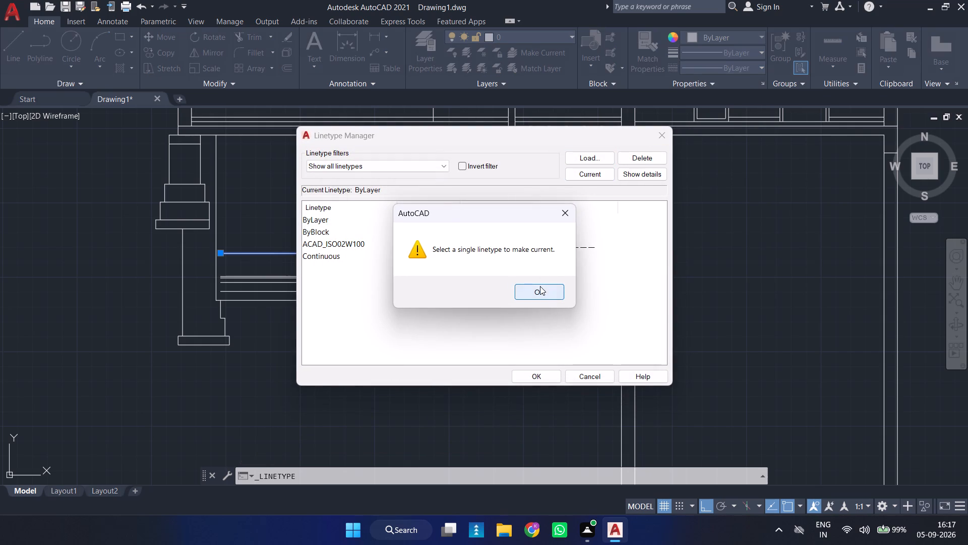
left_click(537, 244)
left_click(583, 169)
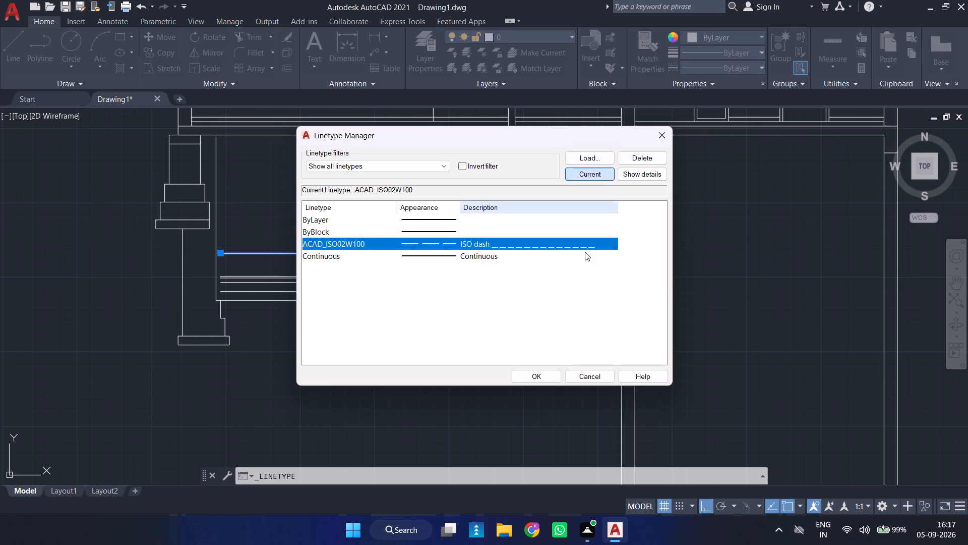
left_click(541, 370)
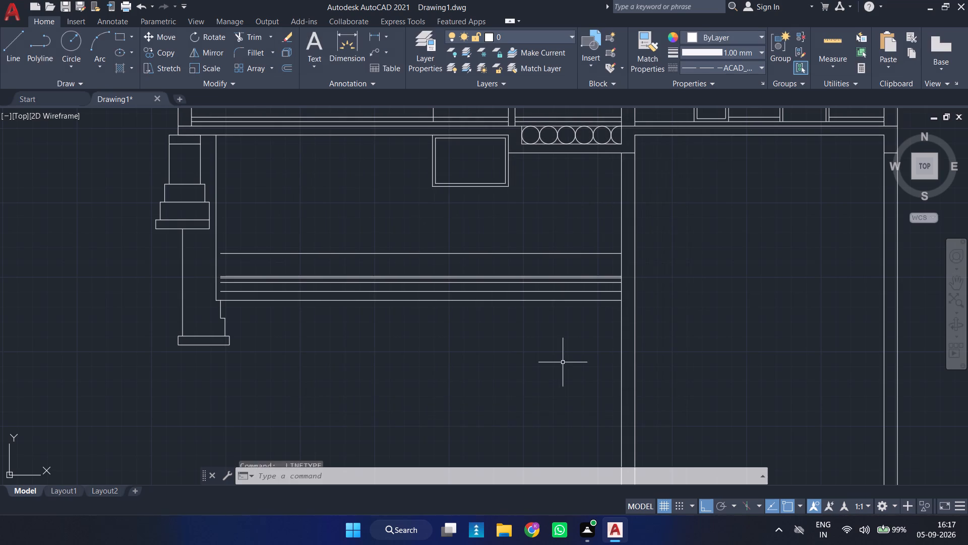
Change the uppermost offset line above the floor layers to the ACAD_ISO02W100 dashed linetype.
left_click(247, 259)
left_click(250, 240)
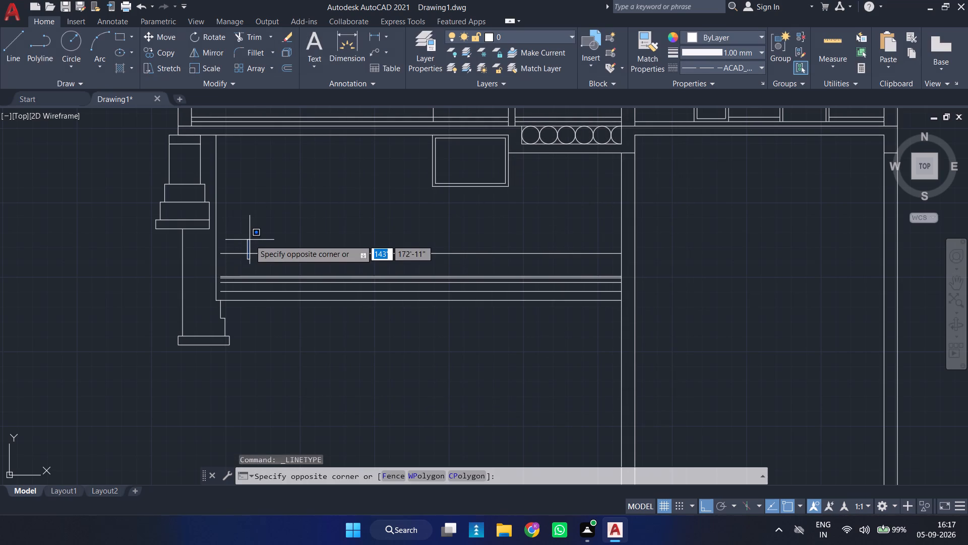
left_click(302, 260)
left_click(295, 245)
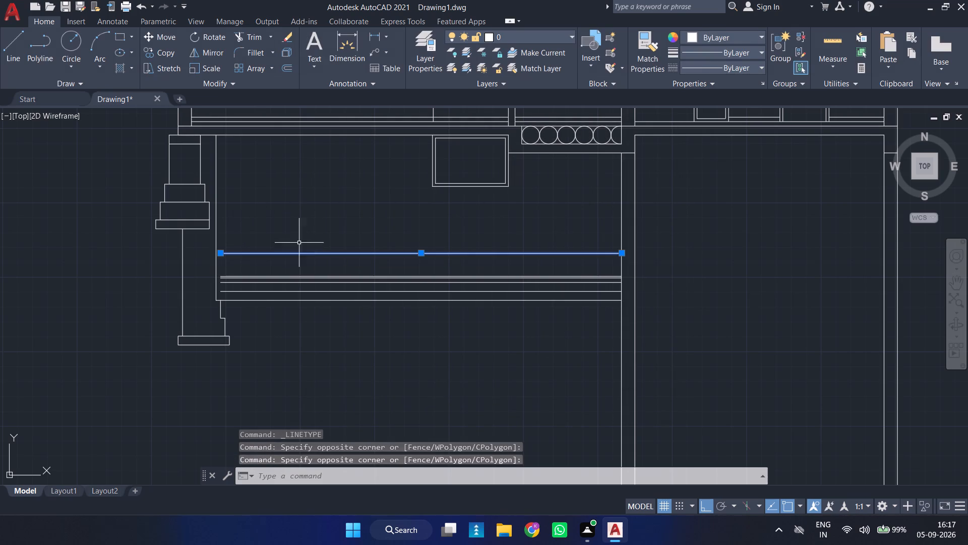
left_click(741, 69)
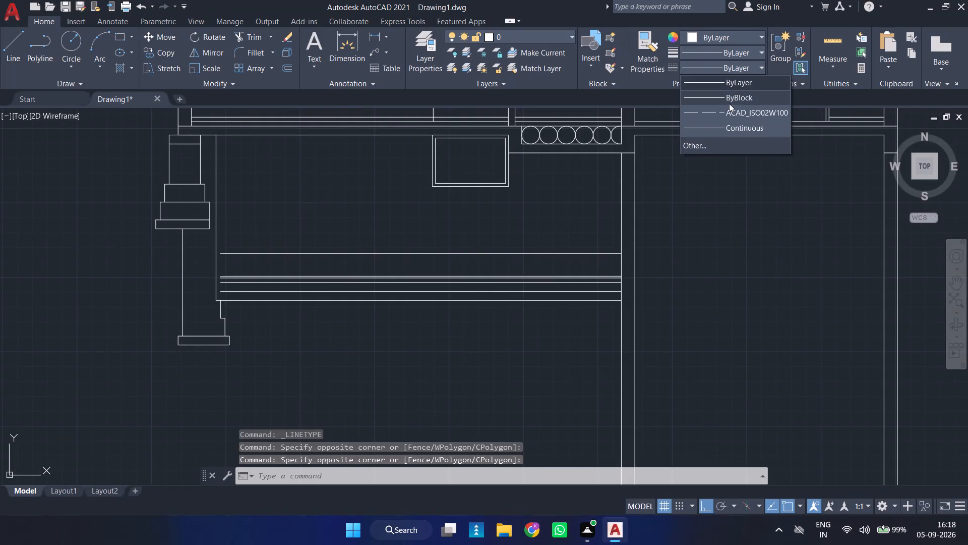
left_click(726, 113)
key("Escape")
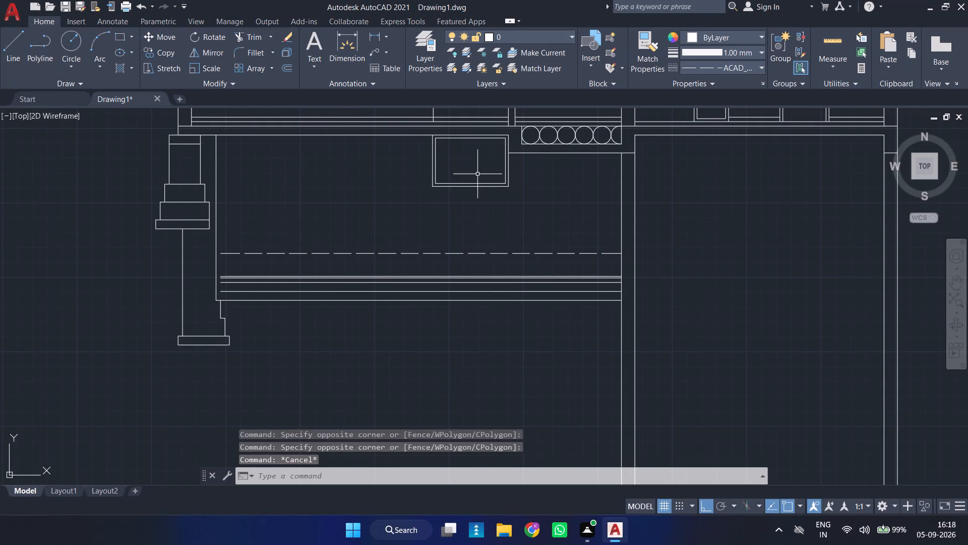
Extend the dashed line and the floor layer lines to the basement wall's inner face.
type("EX")
key("Return")
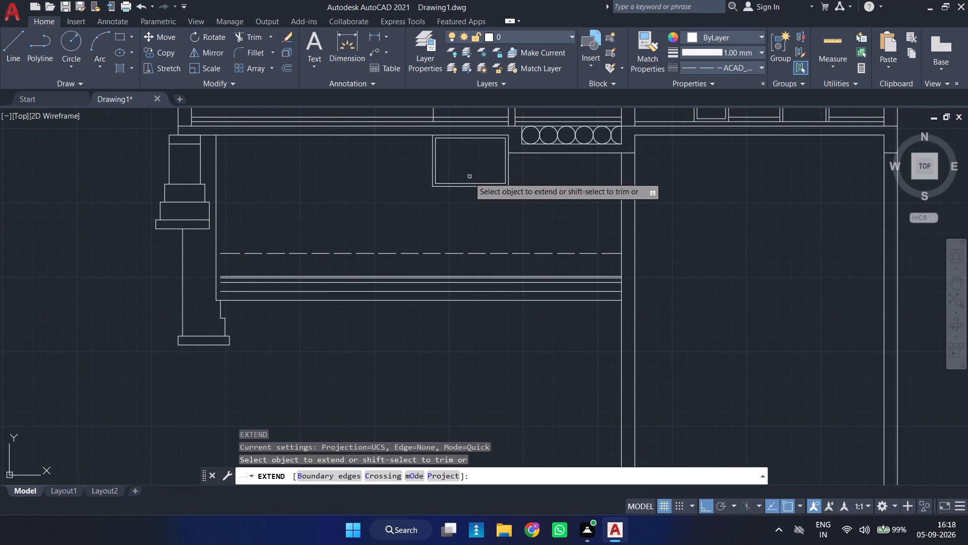
left_click(287, 243)
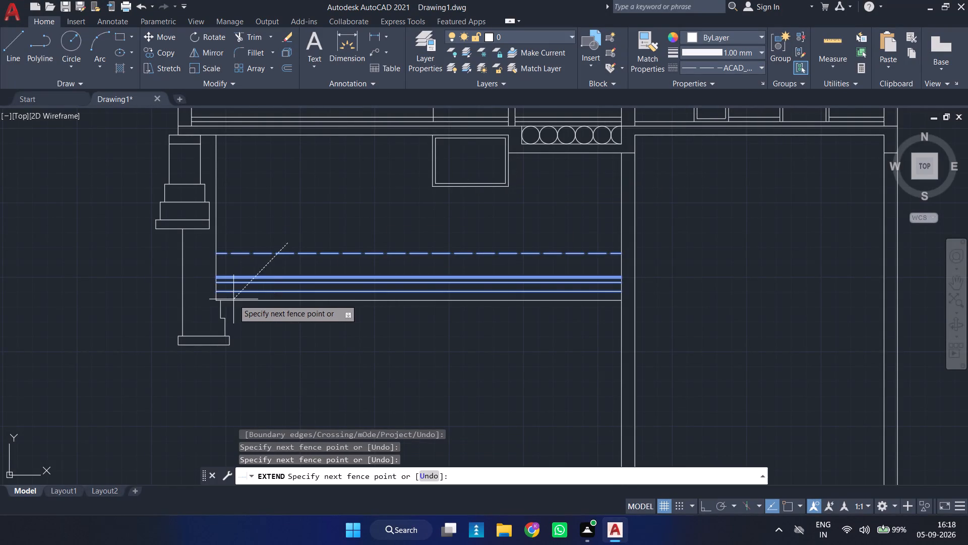
left_click(233, 299)
scroll(464, 286, "down", 3)
scroll(458, 301, "up", 3)
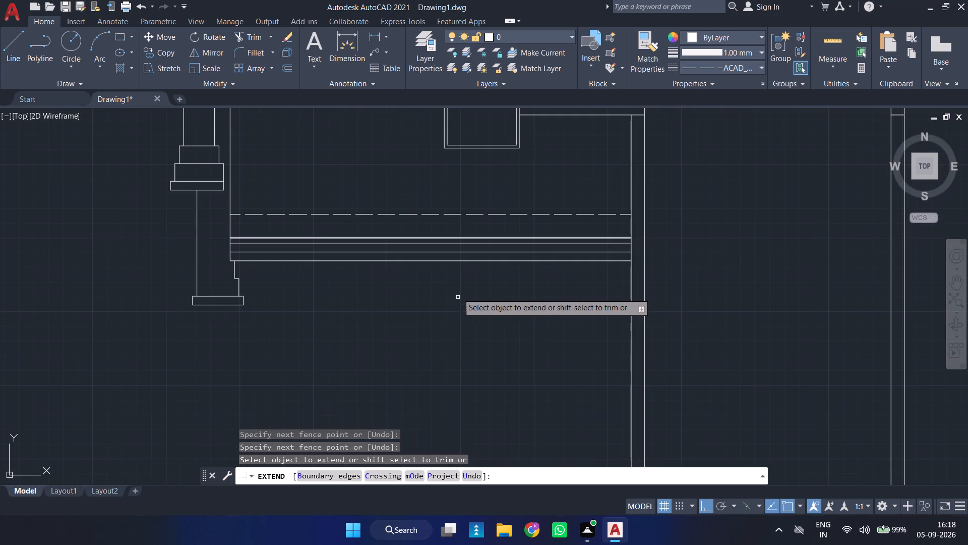
key("Escape")
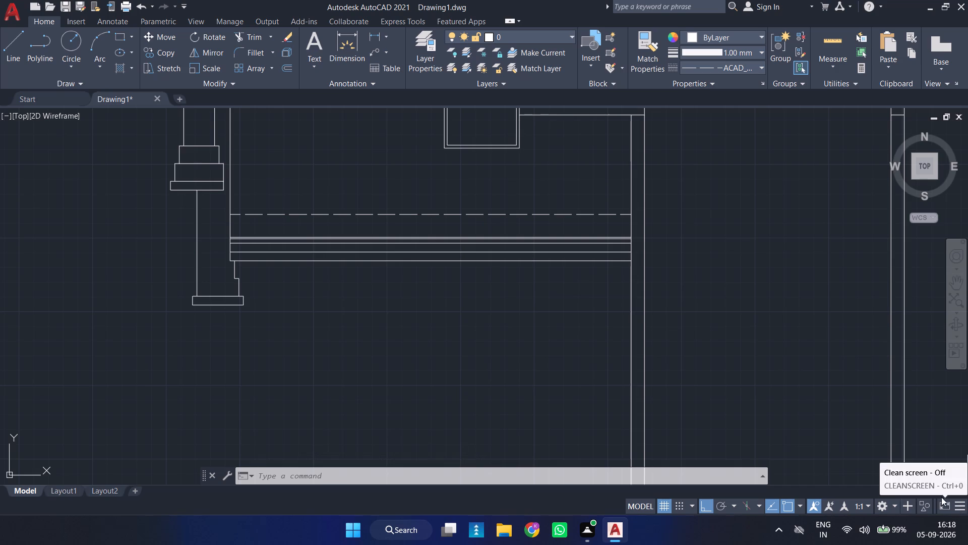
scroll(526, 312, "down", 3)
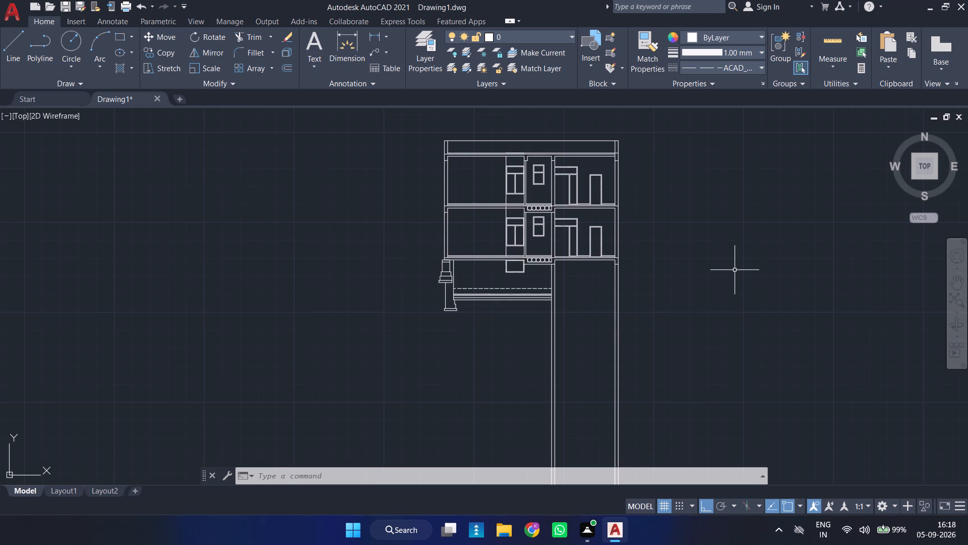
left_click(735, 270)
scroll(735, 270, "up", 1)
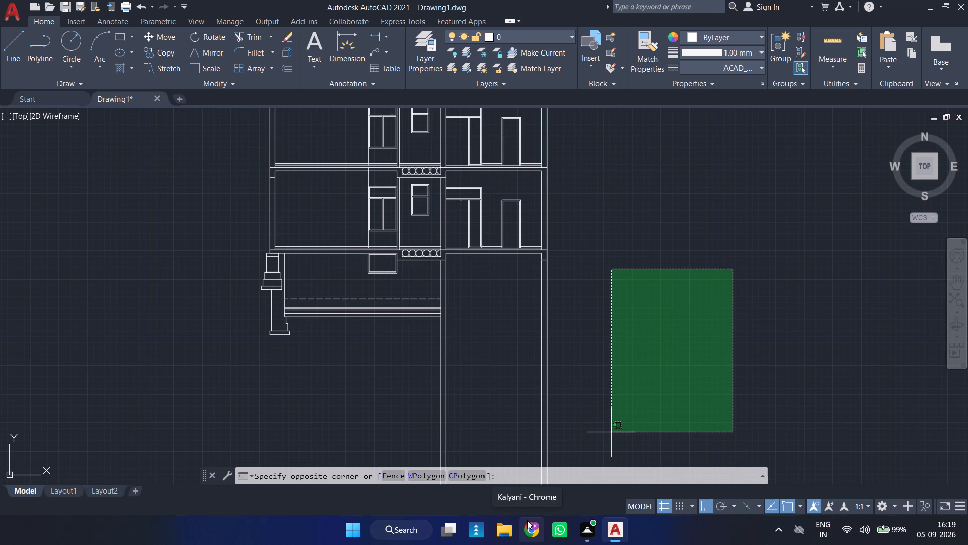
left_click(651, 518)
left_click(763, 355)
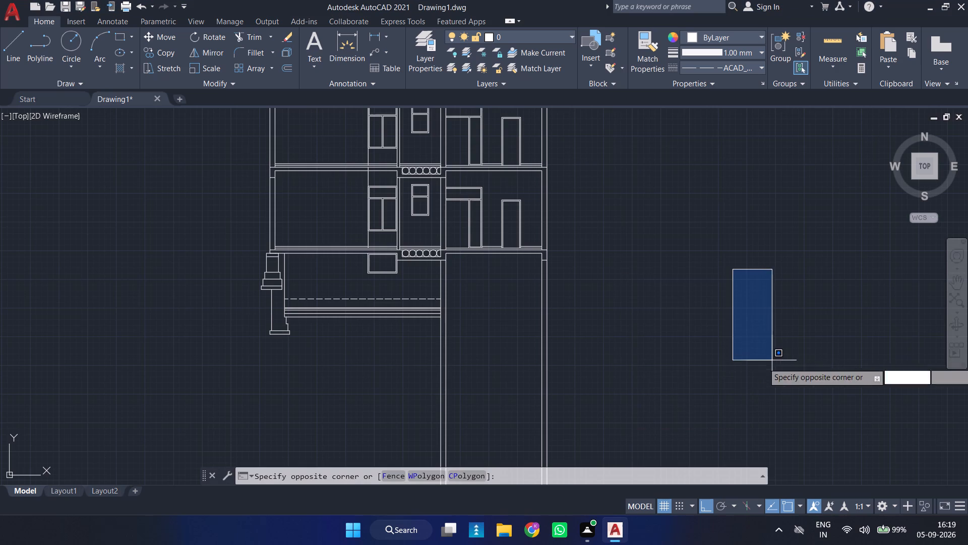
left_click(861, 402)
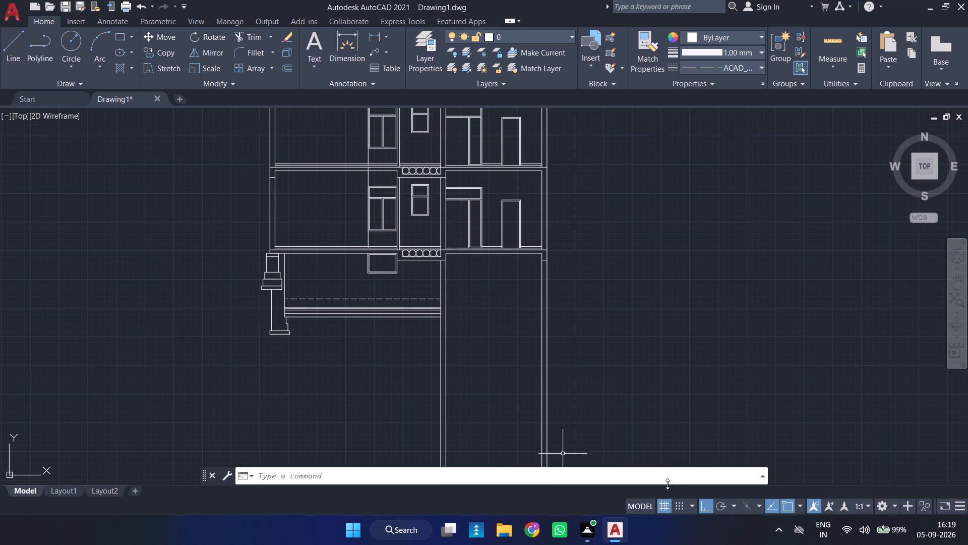
Measure the distances around the small framed opening beneath the floor slab and the adjacent basement wall.
scroll(668, 484, "up", 1)
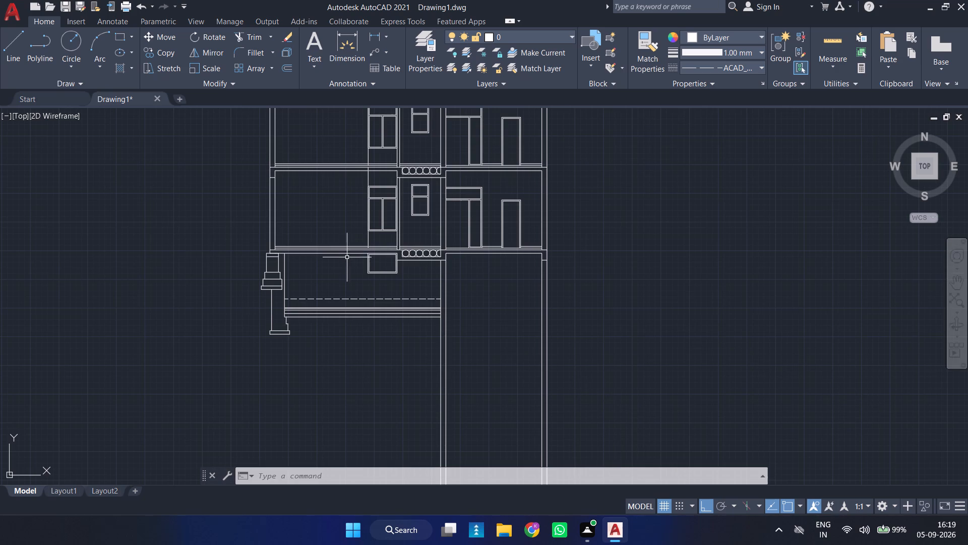
scroll(392, 275, "up", 3)
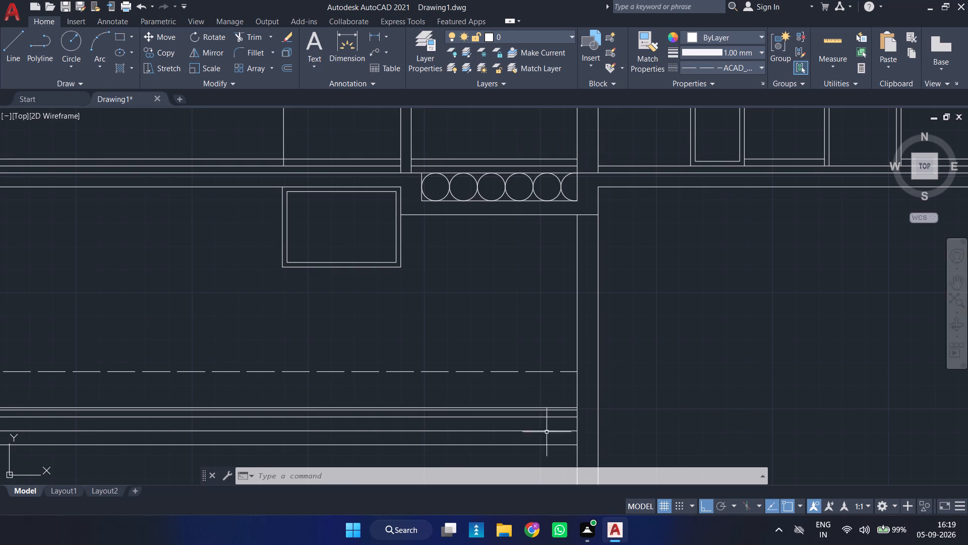
left_click(832, 59)
left_click(822, 88)
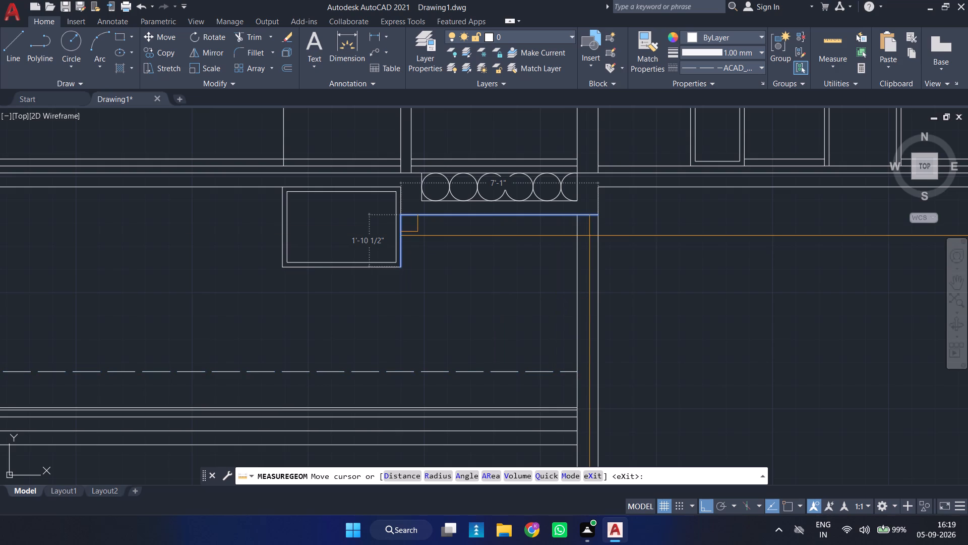
scroll(567, 230, "down", 4)
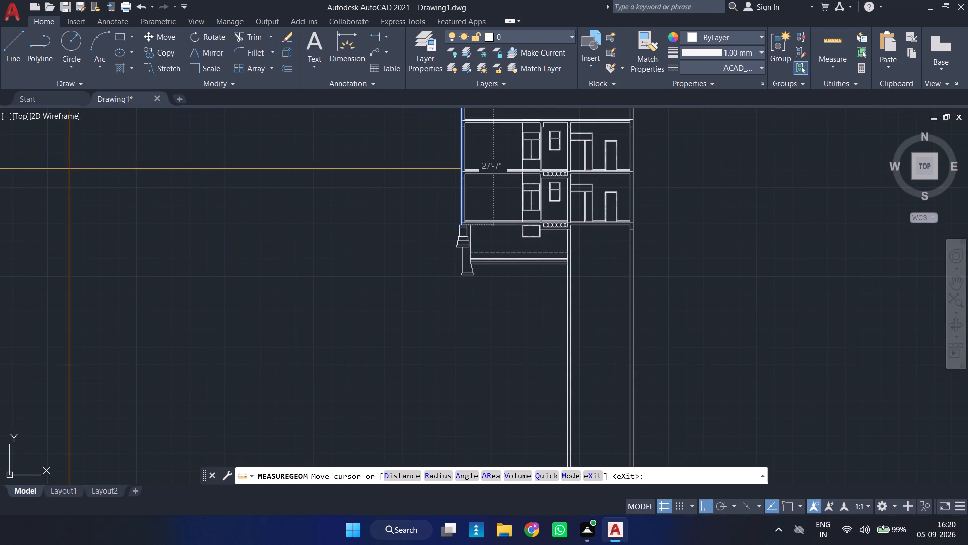
key("Escape")
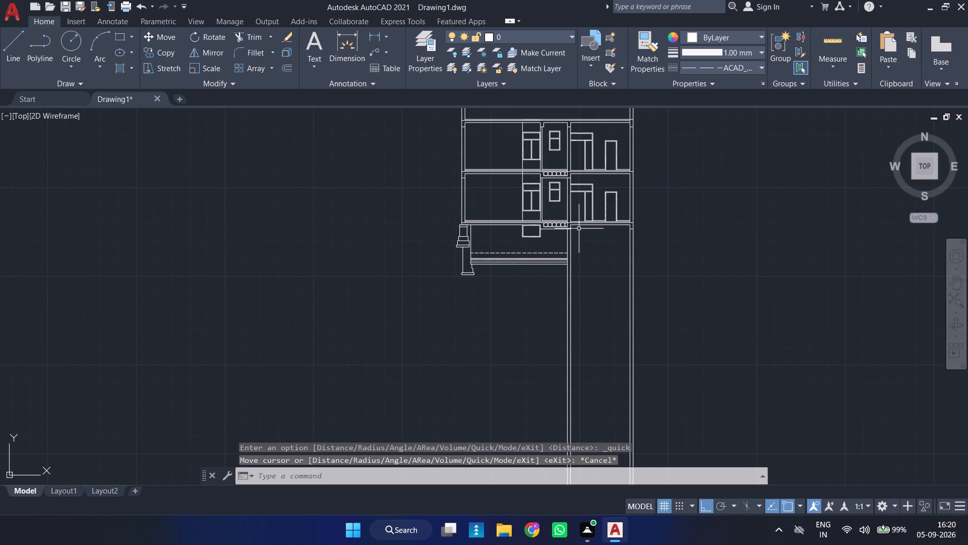
Examine the whole building section and its lower level between the stepped footings and the basement wall.
scroll(498, 252, "up", 2)
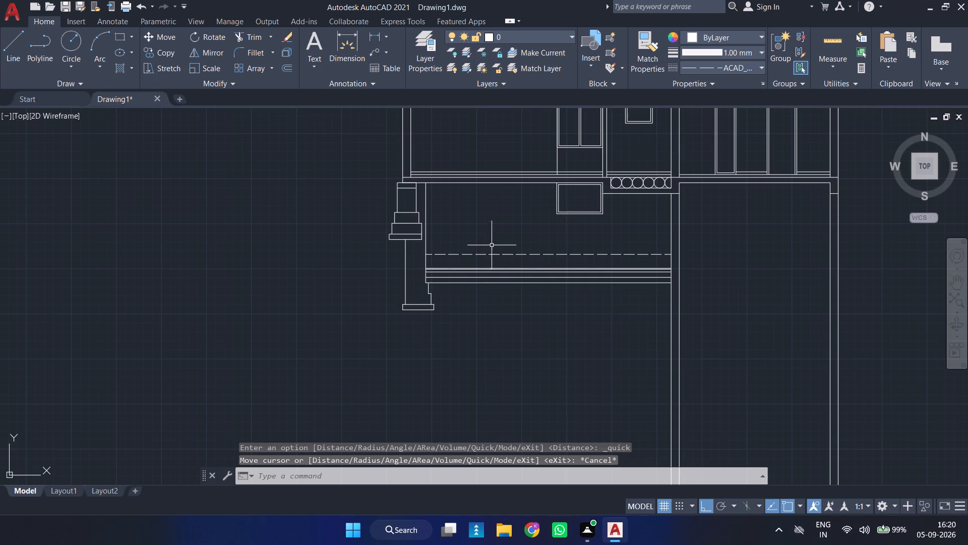
middle_click_drag(475, 260, 219, 326)
scroll(384, 196, "down", 3)
scroll(339, 162, "up", 3)
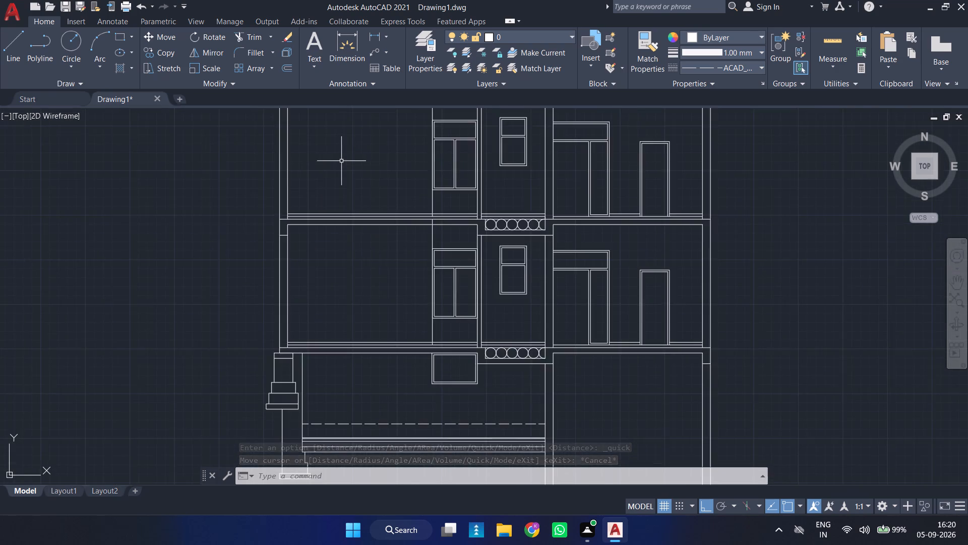
middle_click_drag(342, 199, 343, 324)
scroll(352, 287, "up", 2)
scroll(354, 277, "down", 6)
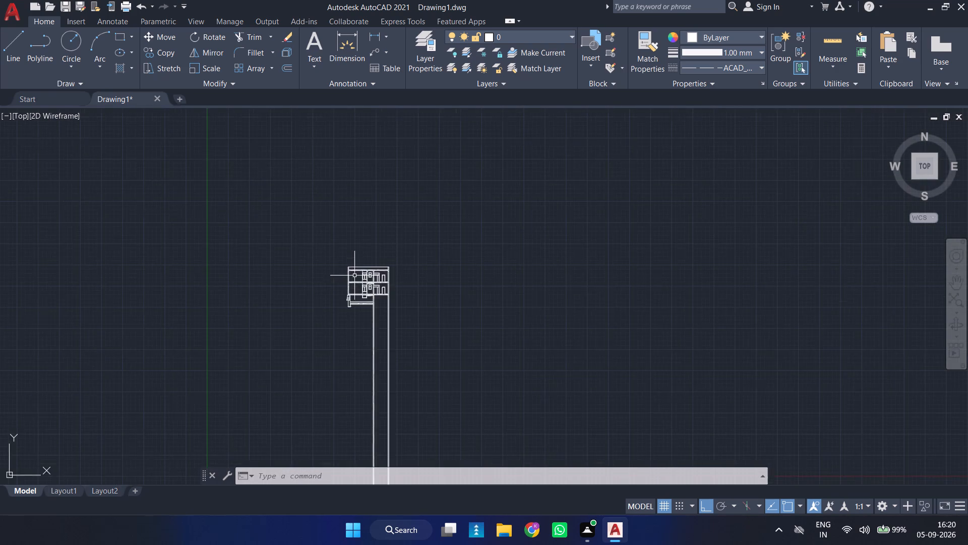
scroll(354, 276, "down", 4)
scroll(342, 280, "up", 6)
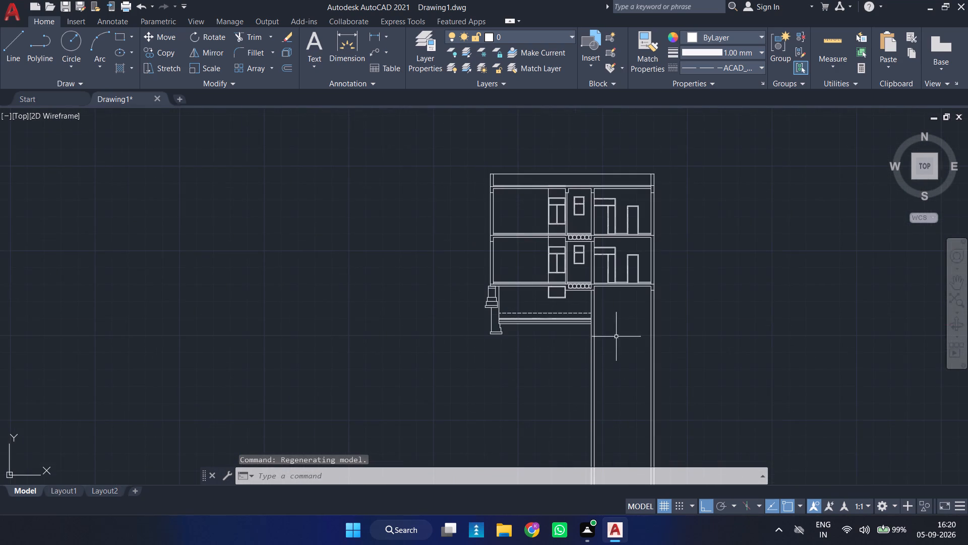
middle_click_drag(613, 344, 476, 388)
scroll(478, 371, "up", 2)
middle_click_drag(483, 361, 577, 308)
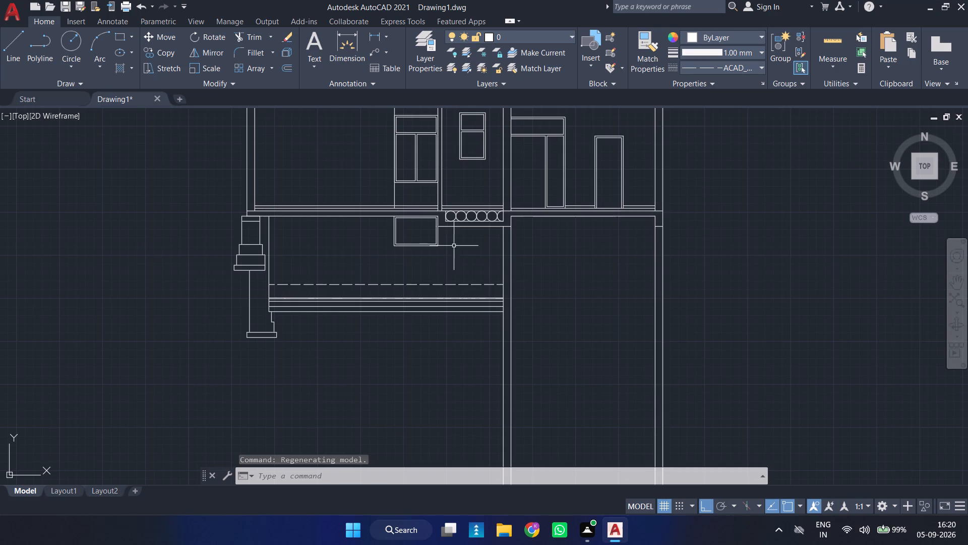
scroll(472, 261, "up", 2)
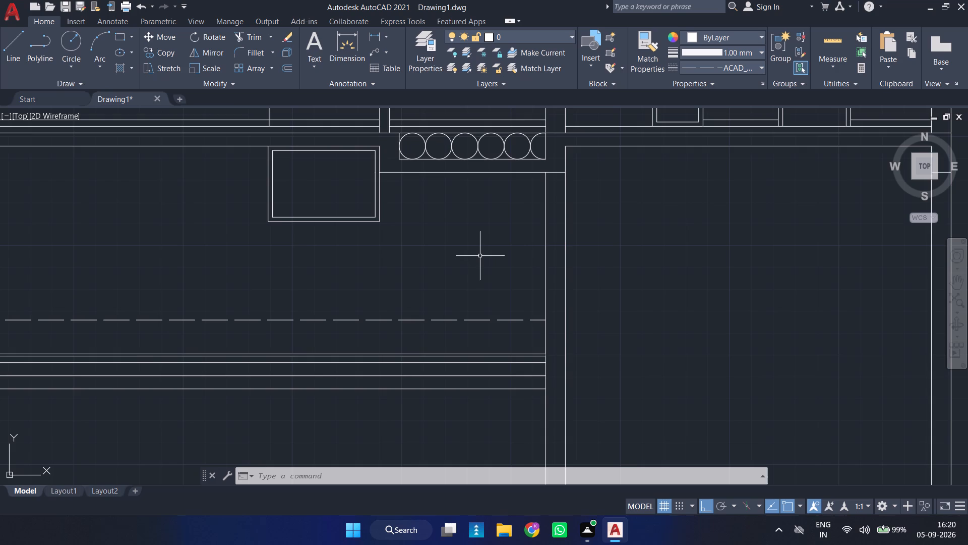
scroll(478, 258, "down", 2)
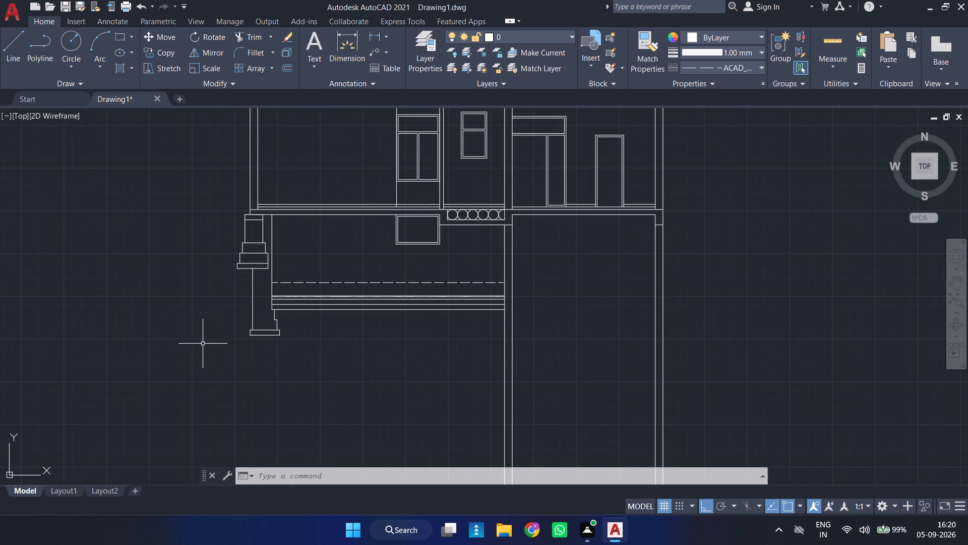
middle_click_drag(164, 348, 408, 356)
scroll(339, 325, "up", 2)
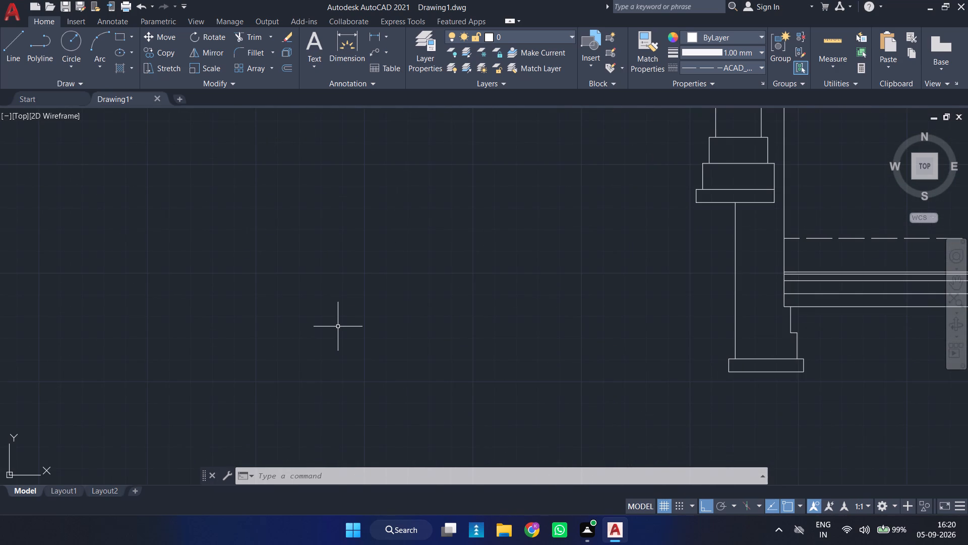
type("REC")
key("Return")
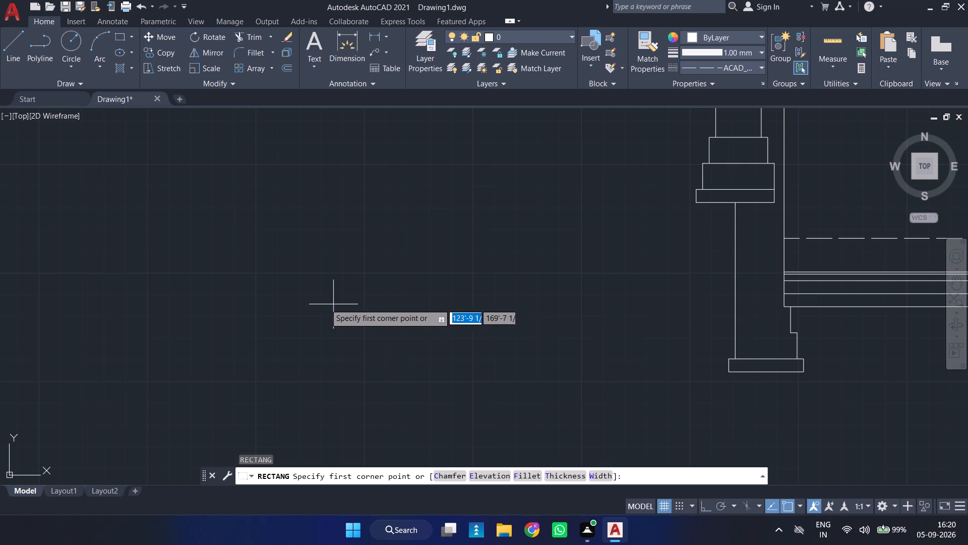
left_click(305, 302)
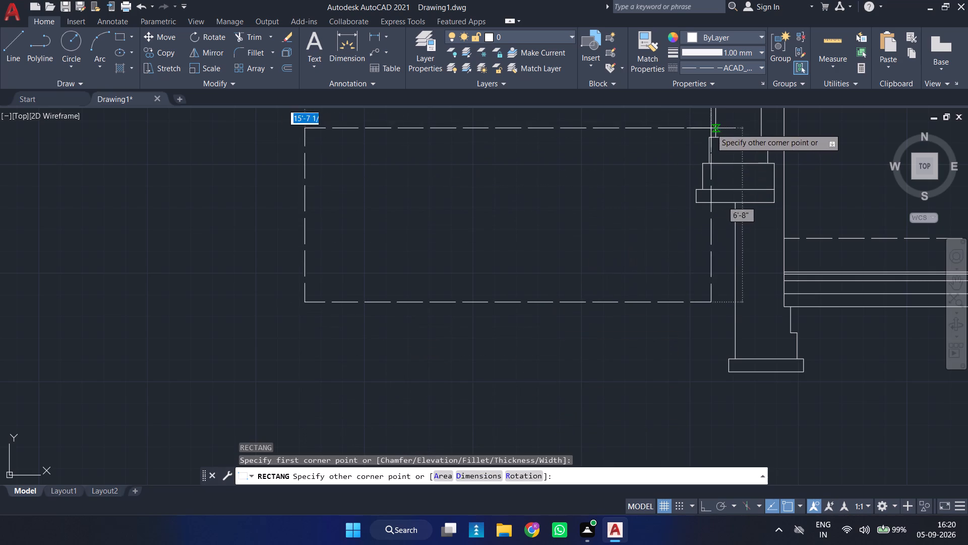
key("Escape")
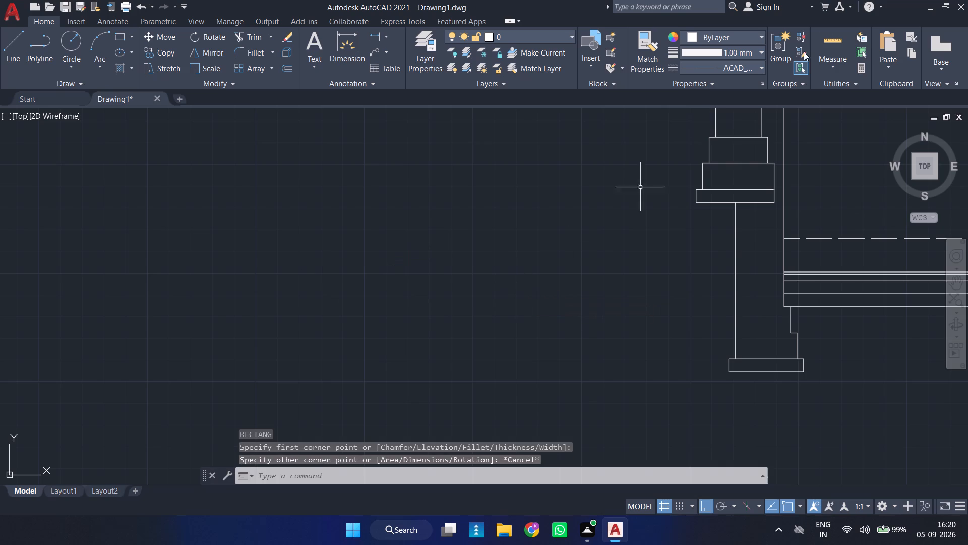
Set the current linetype back to ByLayer.
left_click(744, 67)
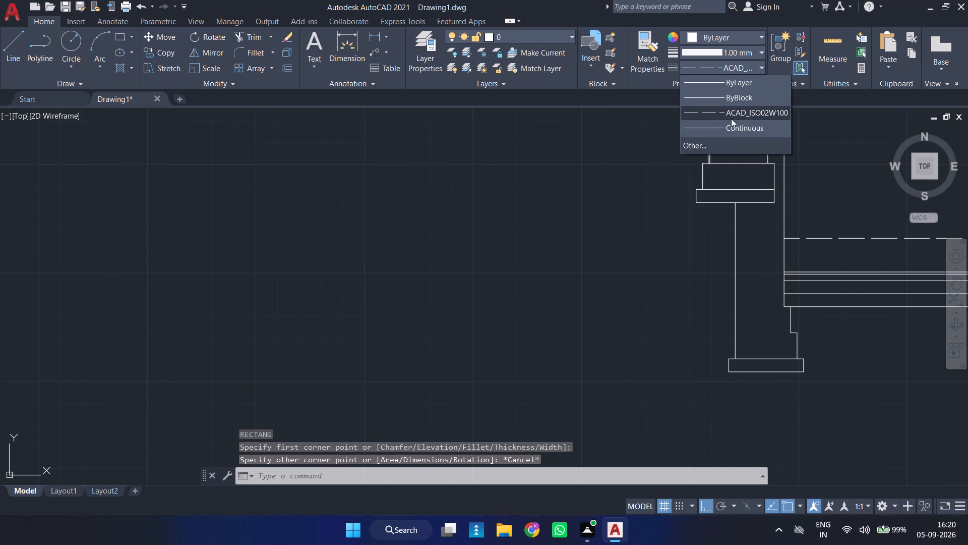
left_click(730, 125)
left_click(729, 68)
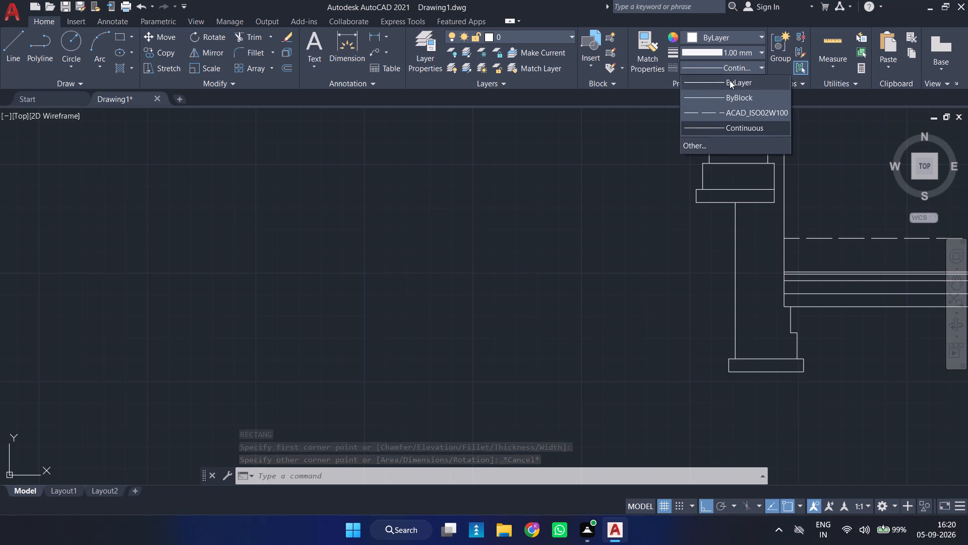
left_click(730, 80)
Draw a rectangle 3'6" long and 6" wide in the empty area outside the stepped footings.
key("space")
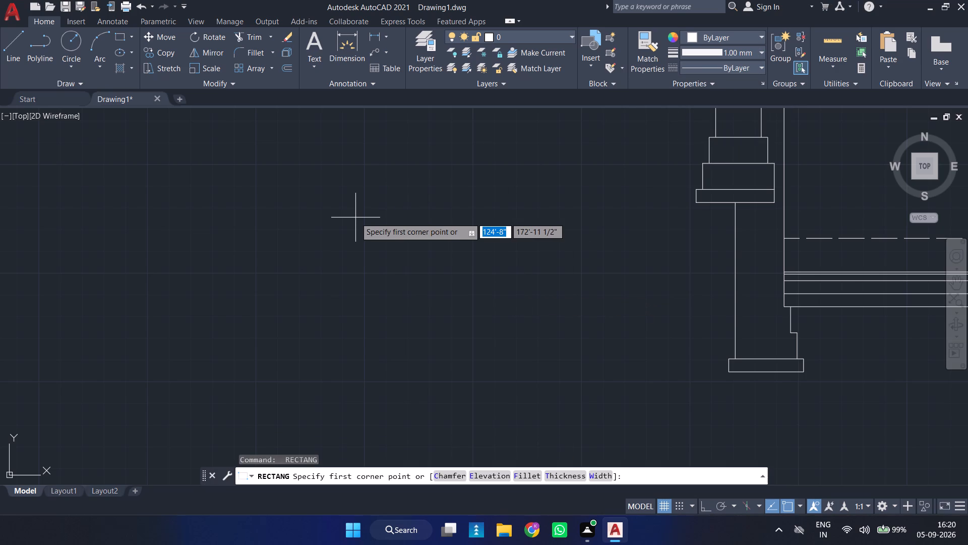
left_click(292, 215)
key("d")
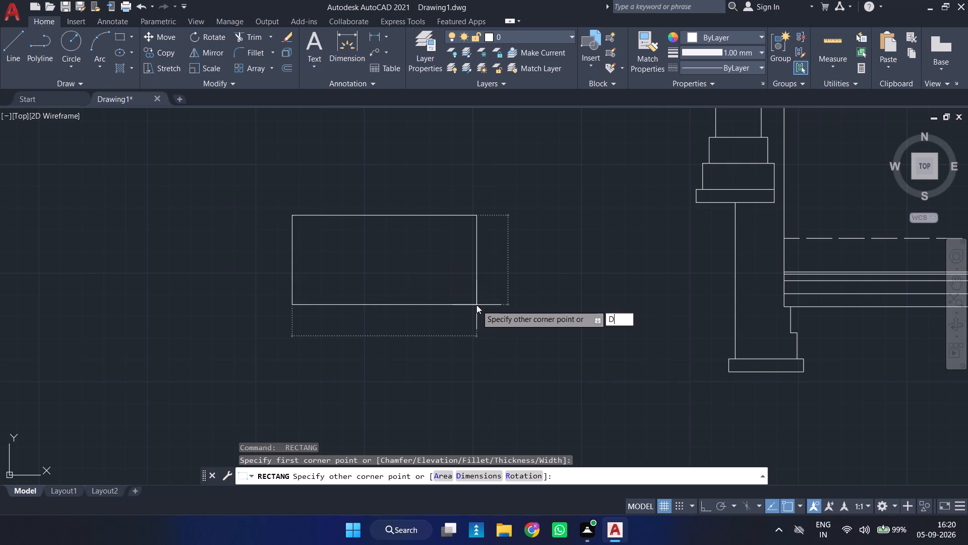
key("Return")
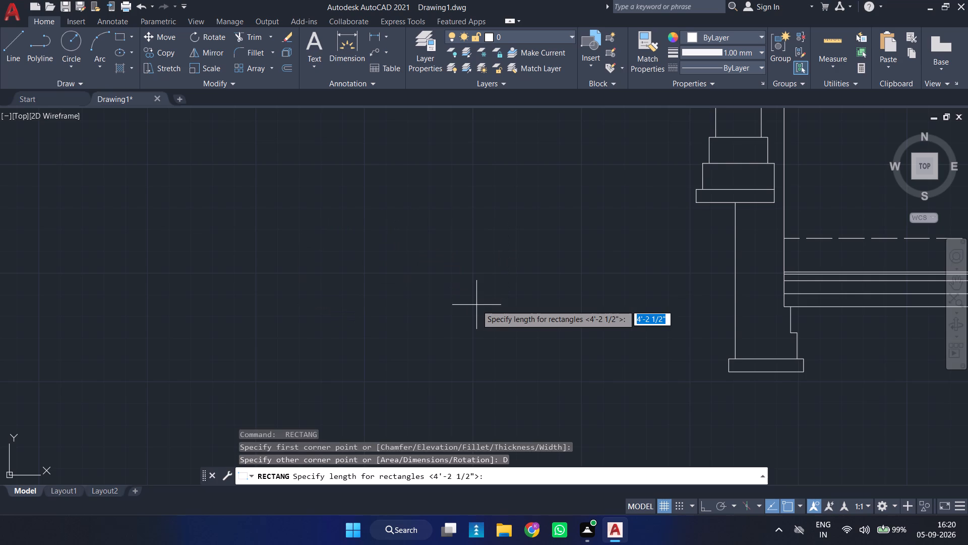
type("3'6")
key("Return")
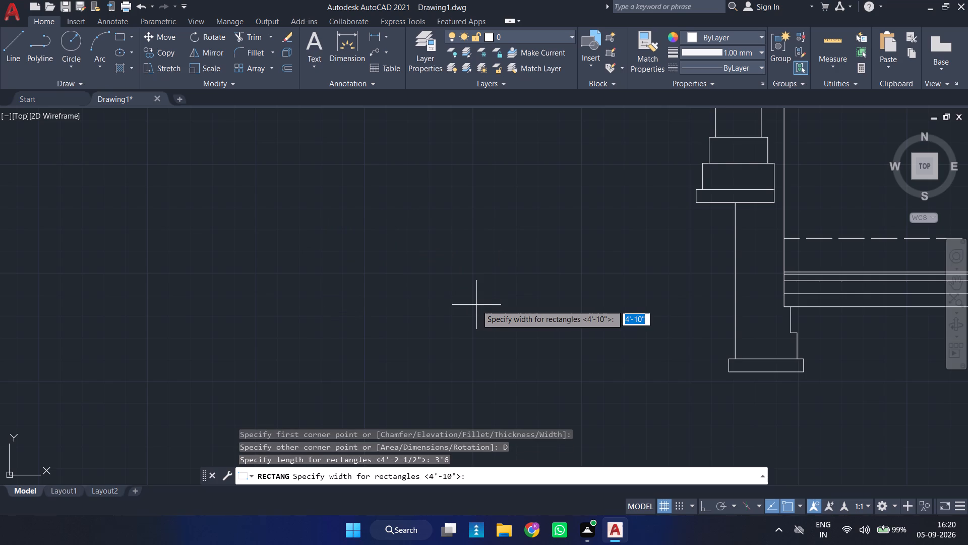
key("6")
key("Return")
left_click(464, 302)
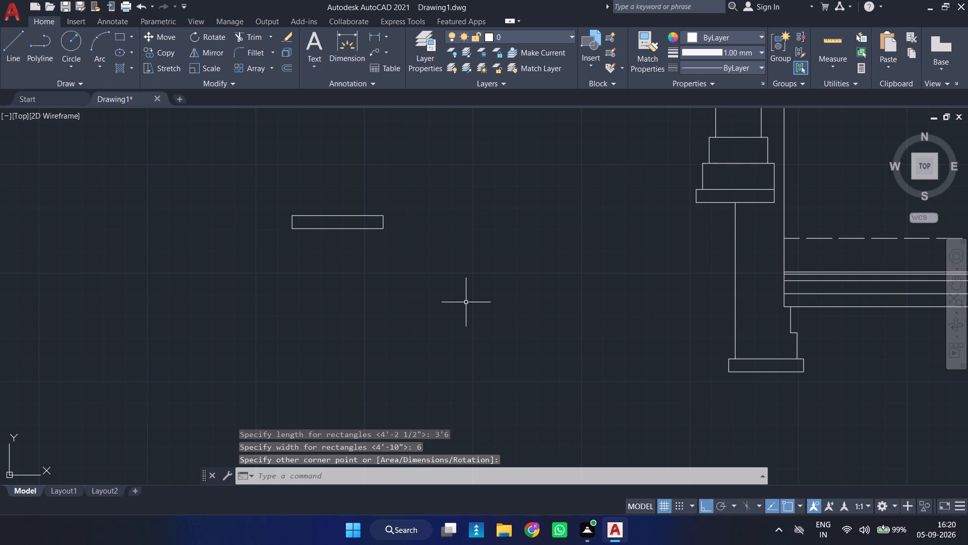
Explode the new footing rectangle into separate lines.
left_click(403, 176)
left_click(266, 284)
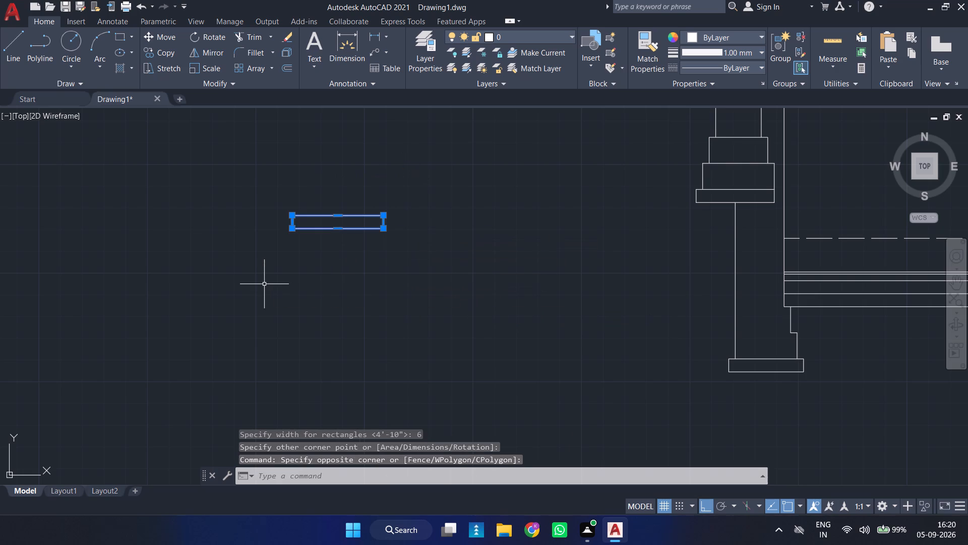
key("x")
key("BackSpace")
key("x")
key("Return")
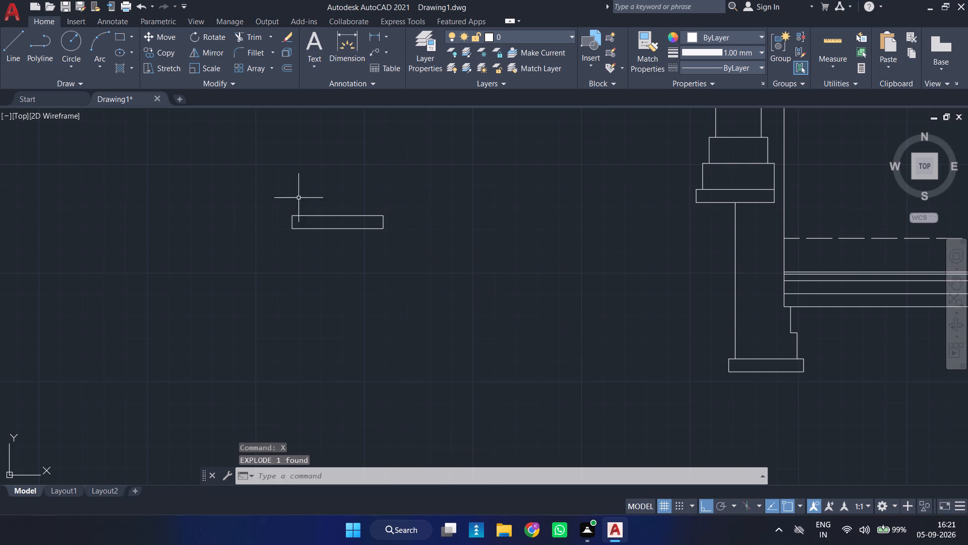
Offset the top edge of the exploded rectangle upward by 1'.
scroll(326, 212, "up", 3)
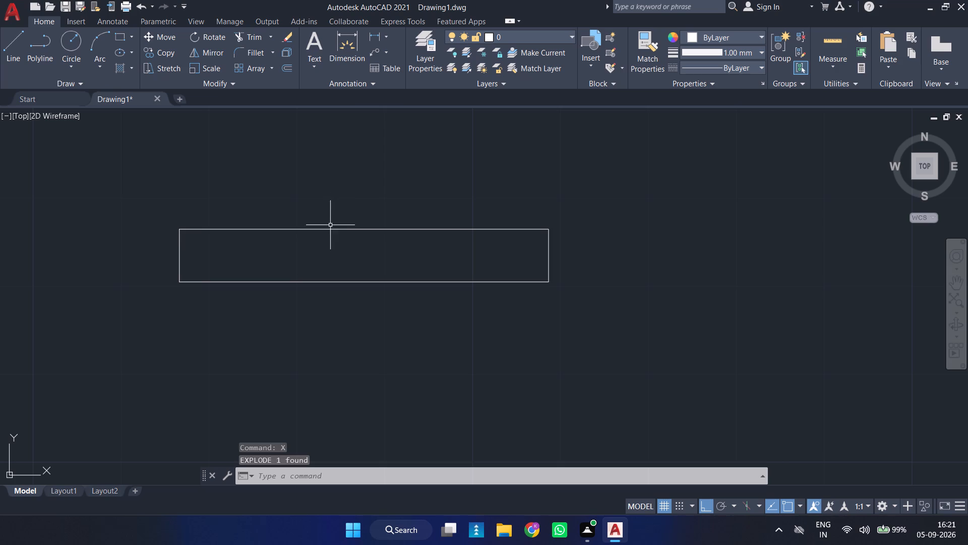
middle_click_drag(319, 239, 360, 320)
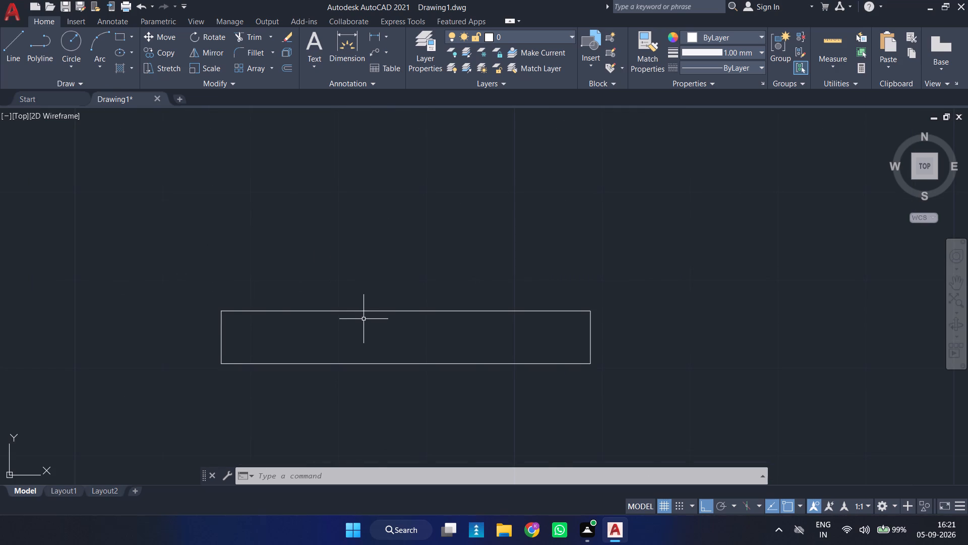
key("o")
key("Return")
type("1;")
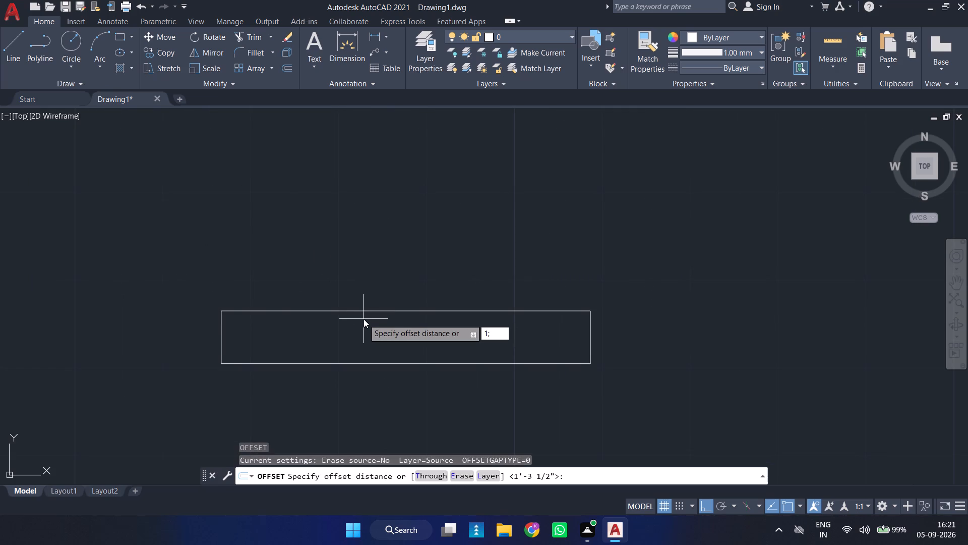
key("BackSpace")
type("'3")
key("BackSpace")
key("Return")
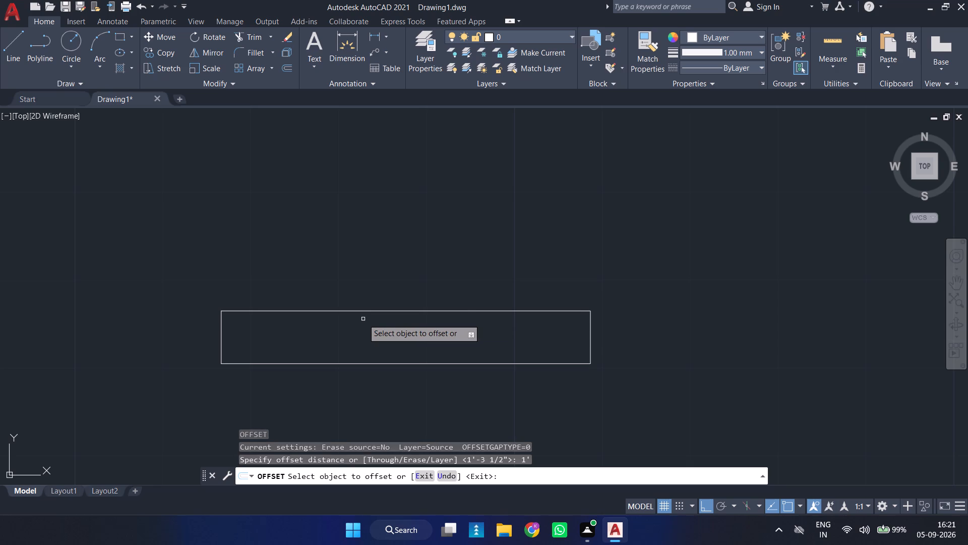
left_click(354, 311)
left_click(331, 214)
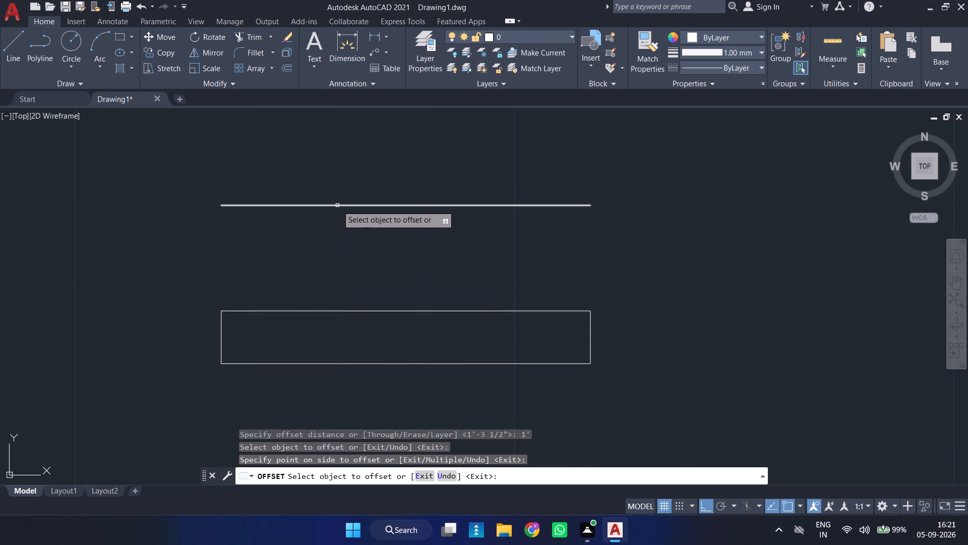
scroll(340, 198, "down", 3)
middle_click_drag(342, 200, 309, 298)
left_click(312, 296)
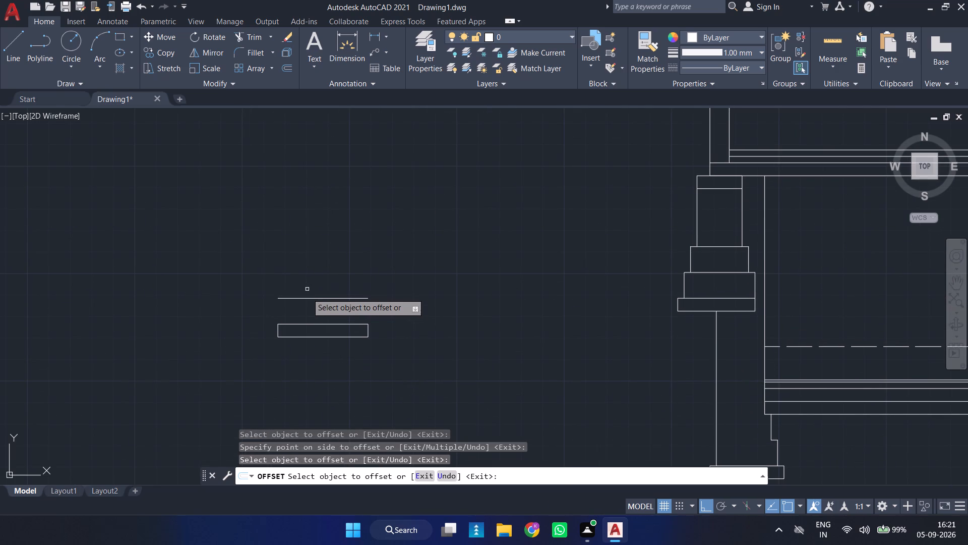
Offset the uppermost line of the new footing upward by 1' two more times to make evenly spaced course lines.
left_click(308, 296)
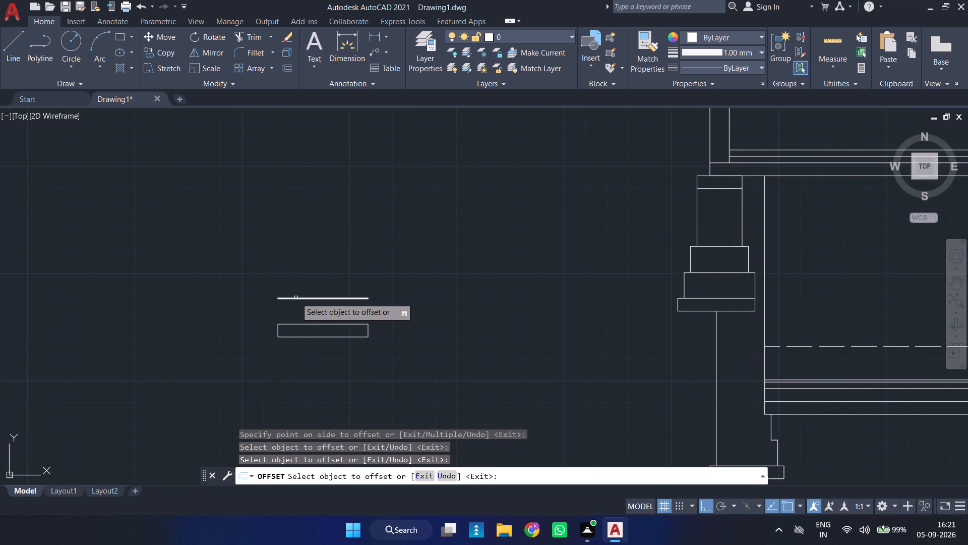
left_click(296, 298)
left_click(297, 258)
left_click(300, 271)
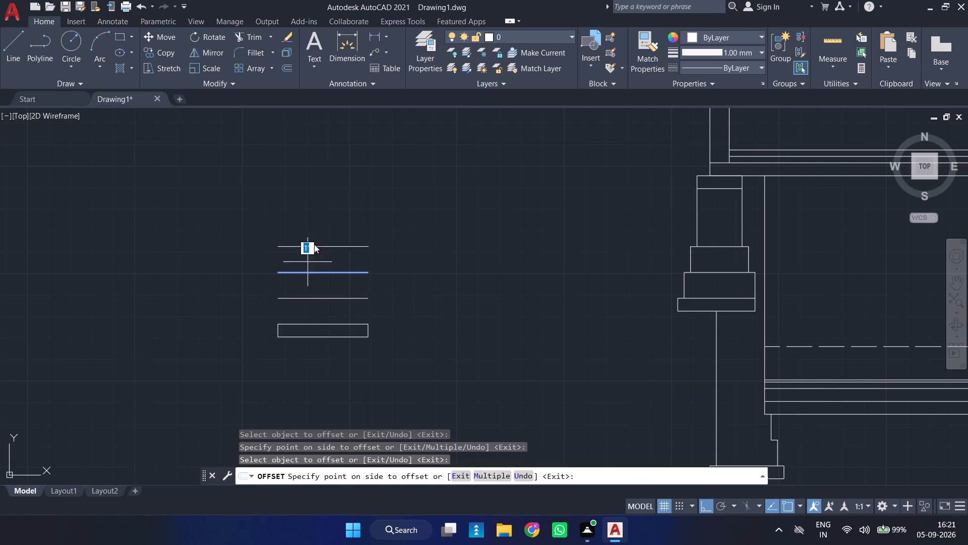
left_click(314, 222)
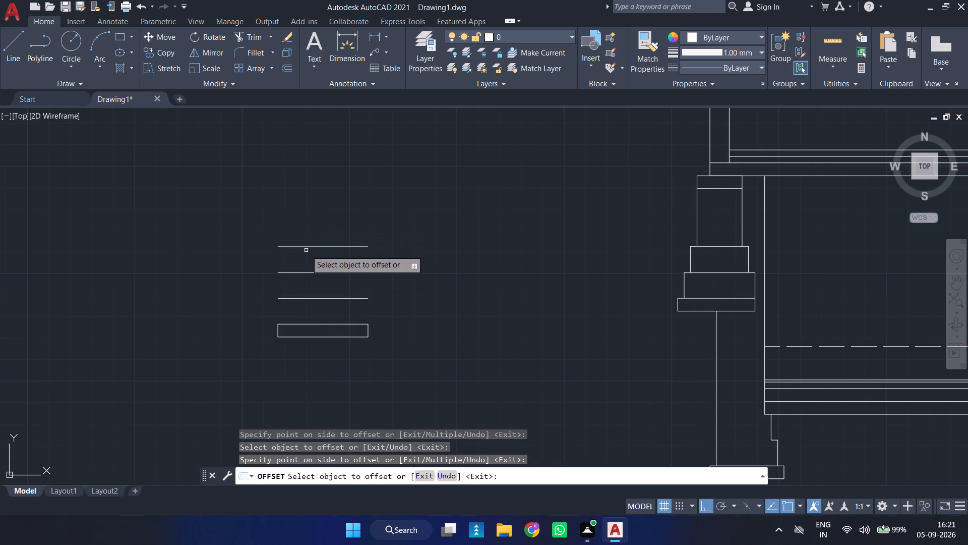
Offset the topmost course line upward by 1'4", and offset the resulting line back down by 6".
left_click(324, 248)
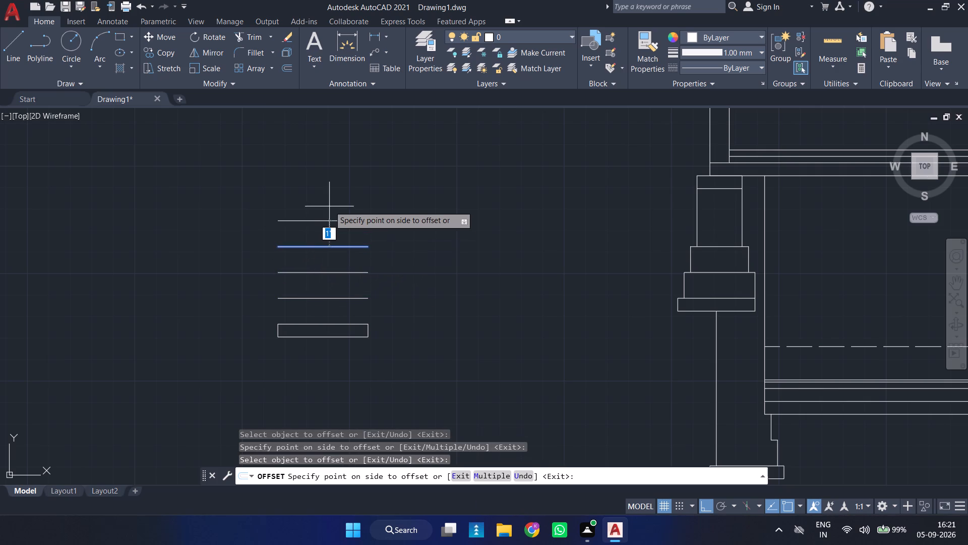
type("1'")
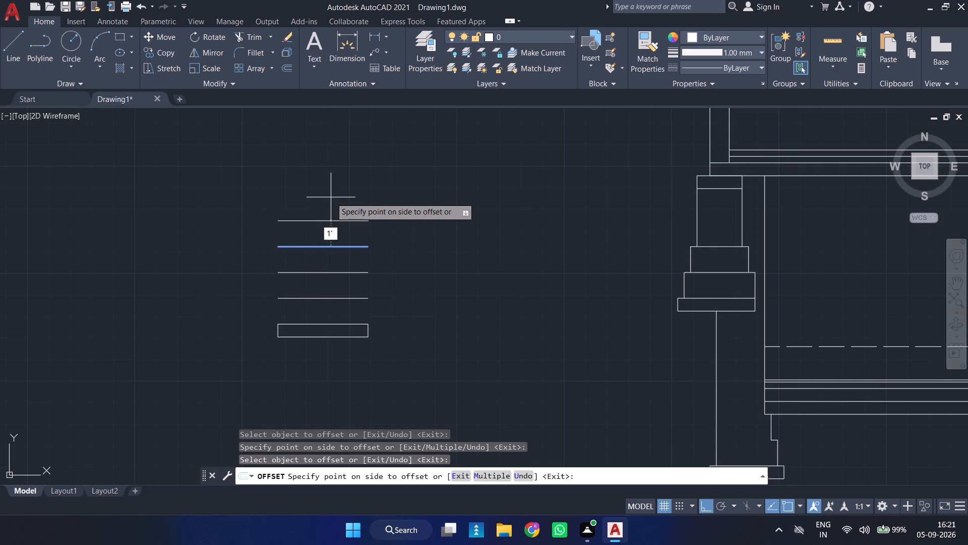
key("4")
key("Return")
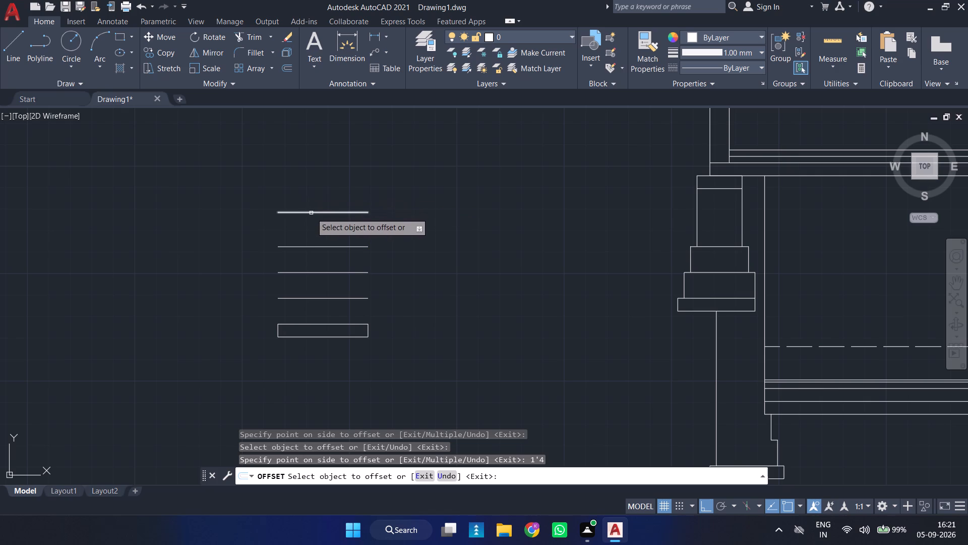
left_click(311, 213)
key("6")
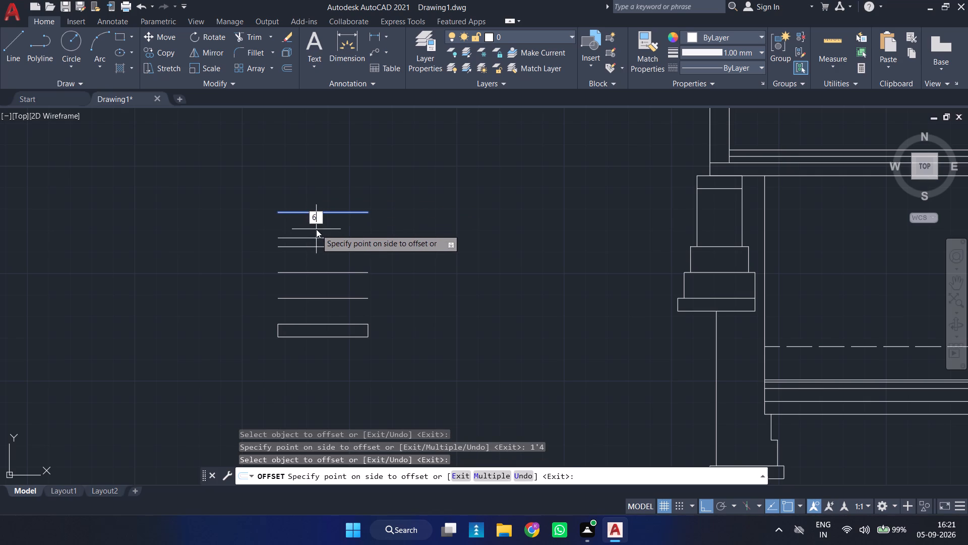
key("Return")
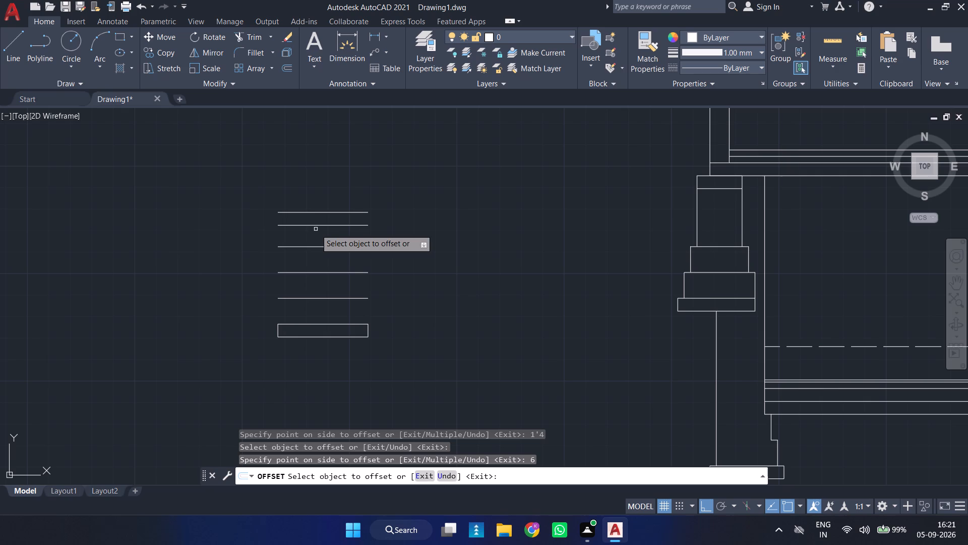
key("Escape")
Draw a vertical line along the left ends of the course lines, from the top line down to the footing rectangle.
key("l")
key("Return")
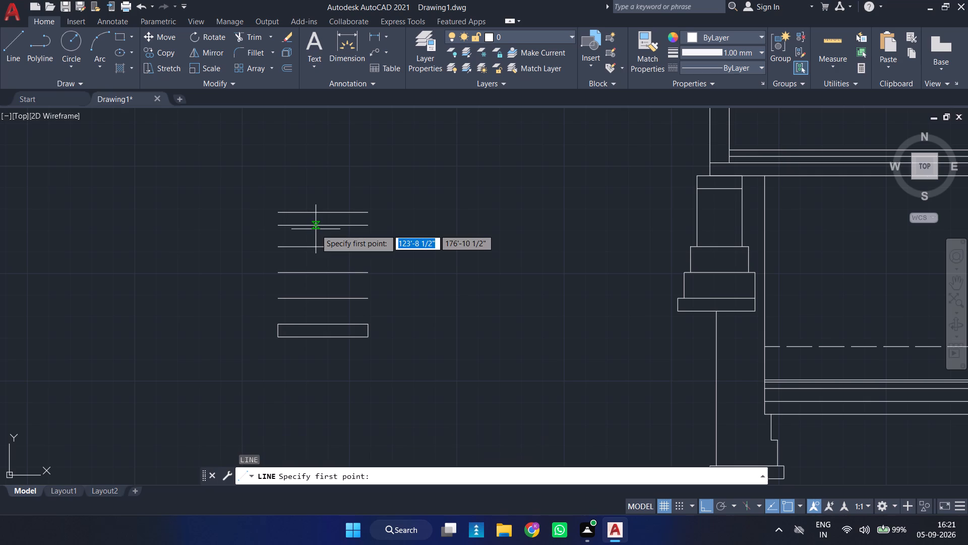
left_click(281, 211)
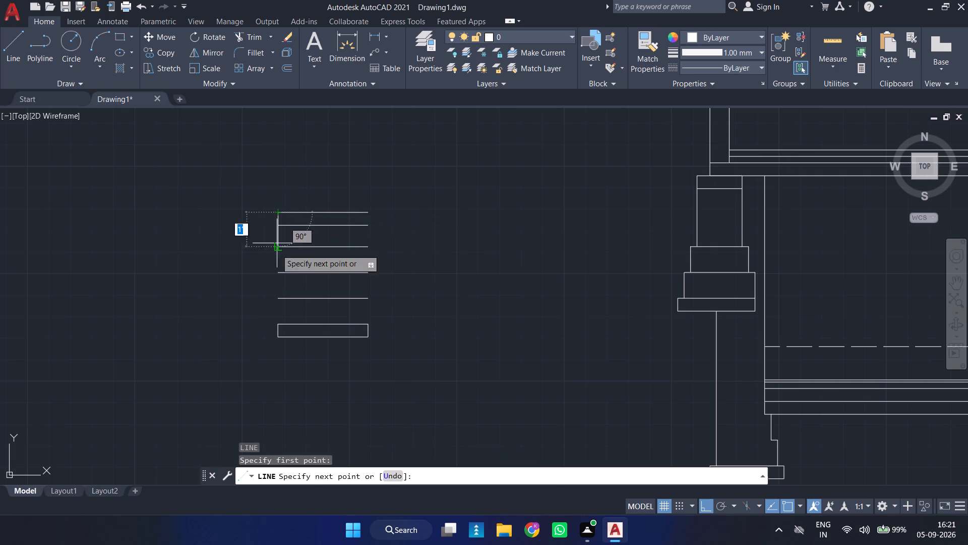
left_click(278, 327)
key("Return")
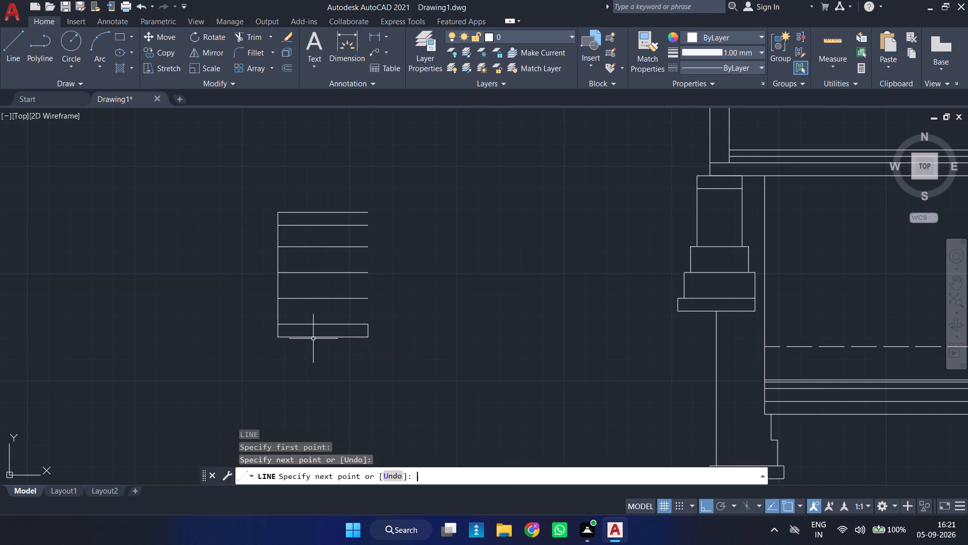
Offset the left vertical line inward four times in succession at 3" spacing.
key("o")
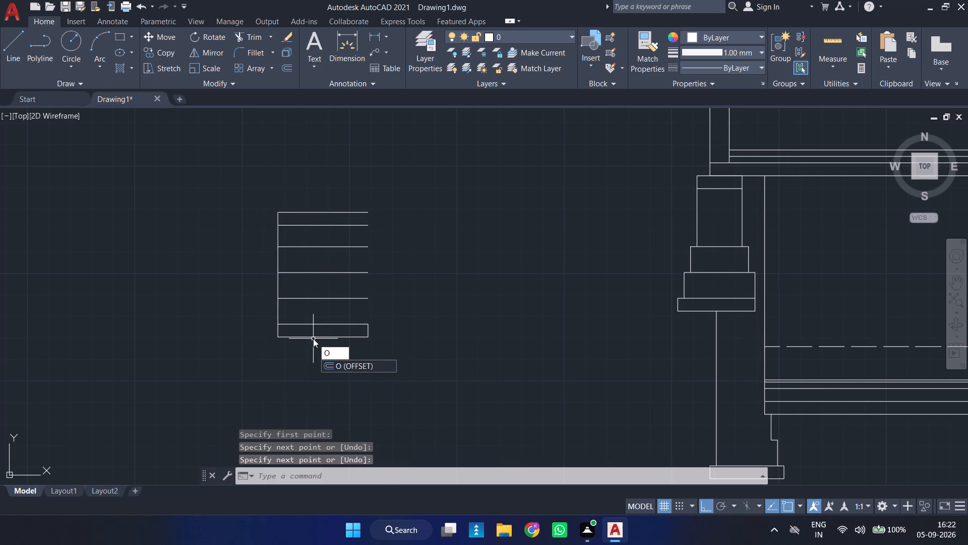
key("Return")
key("3")
key("Return")
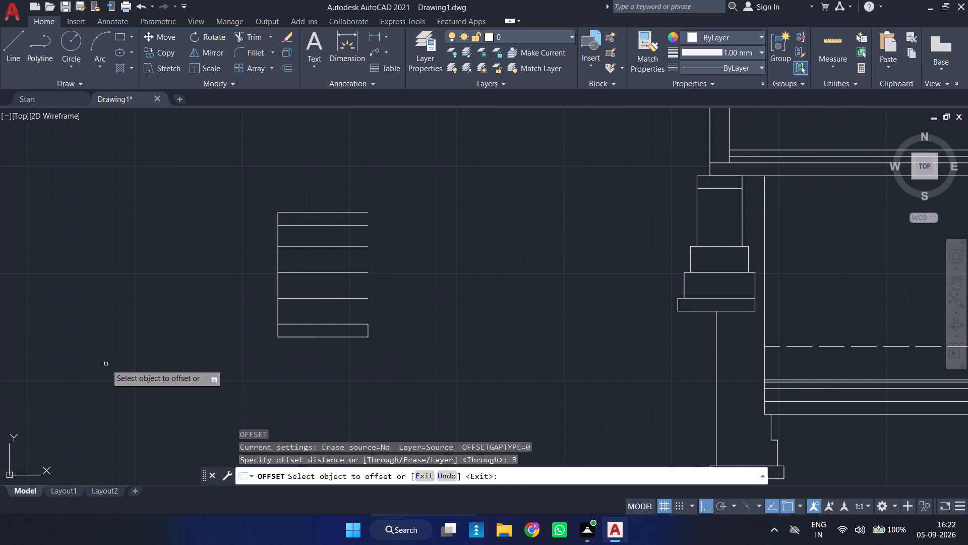
left_click(278, 260)
left_click(296, 259)
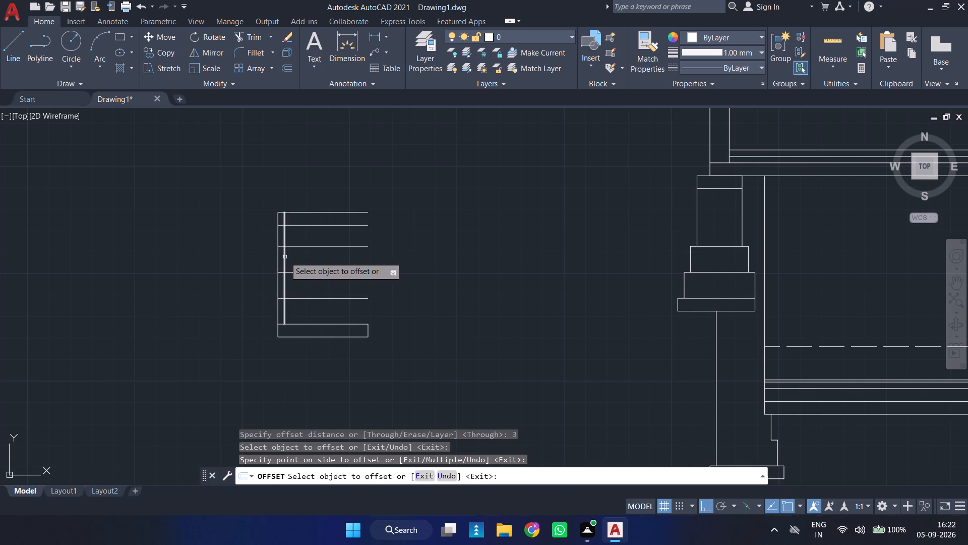
left_click(285, 257)
left_click(305, 257)
left_click(290, 241)
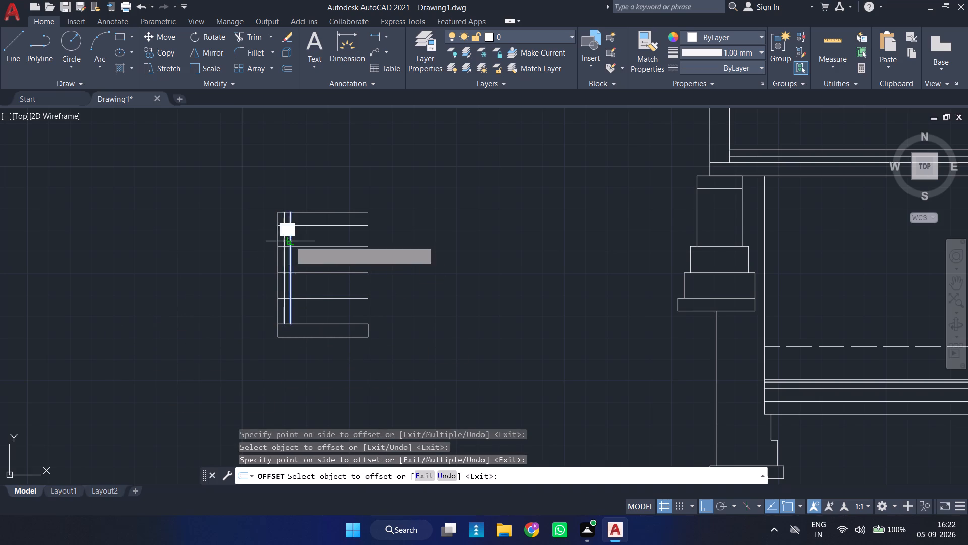
left_click(300, 241)
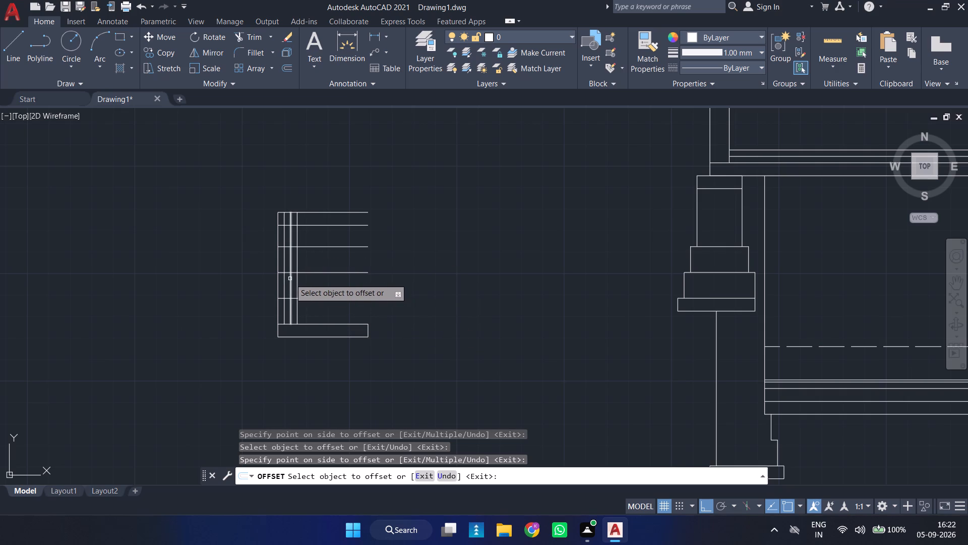
scroll(290, 277, "up", 1)
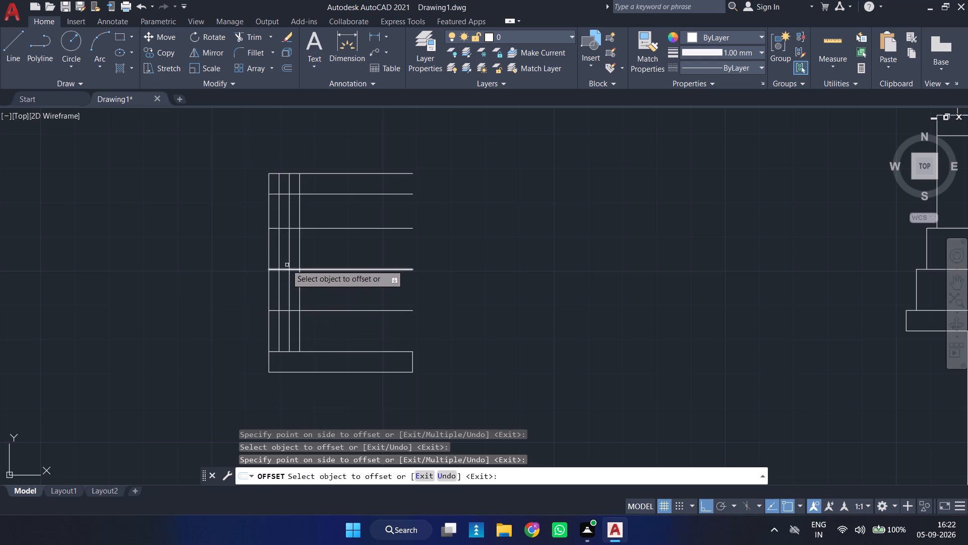
left_click(300, 224)
left_click(320, 222)
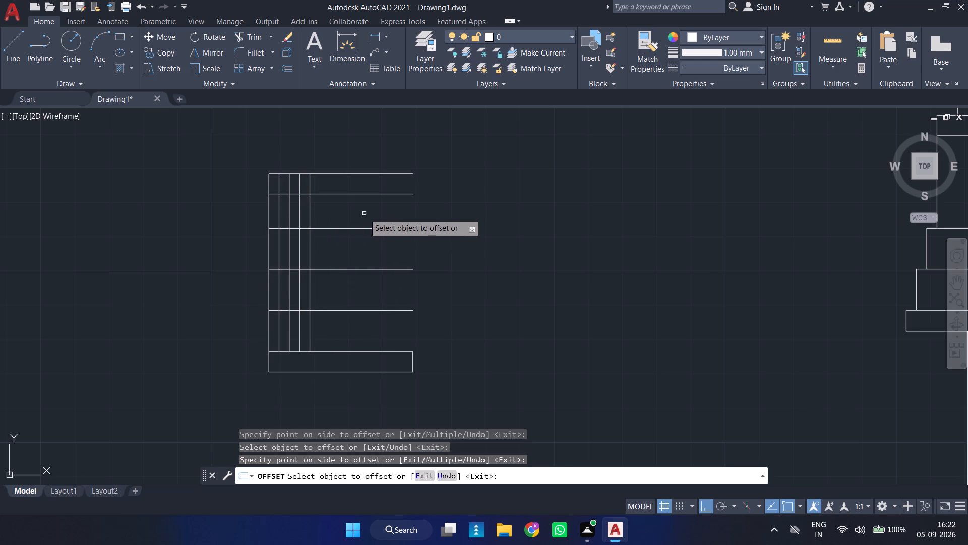
scroll(364, 213, "down", 1)
key("Escape")
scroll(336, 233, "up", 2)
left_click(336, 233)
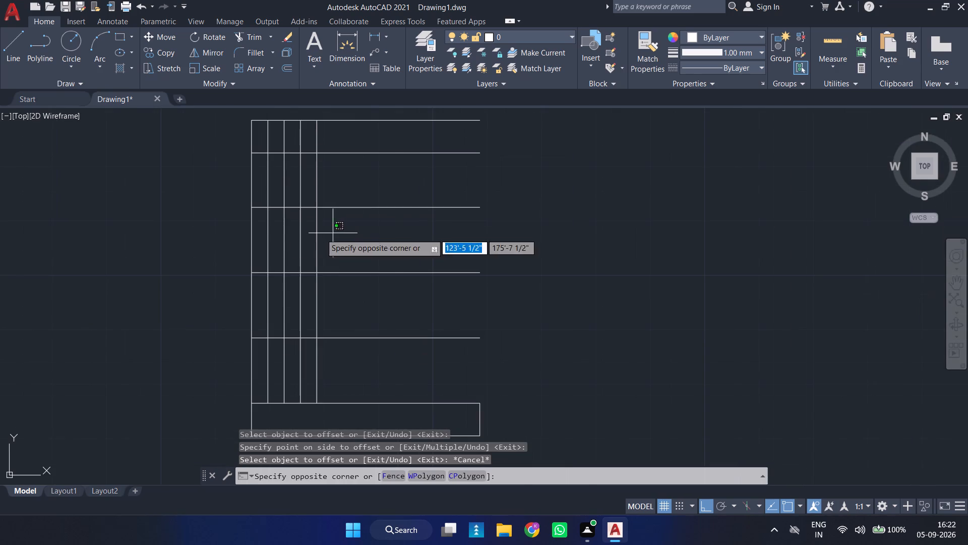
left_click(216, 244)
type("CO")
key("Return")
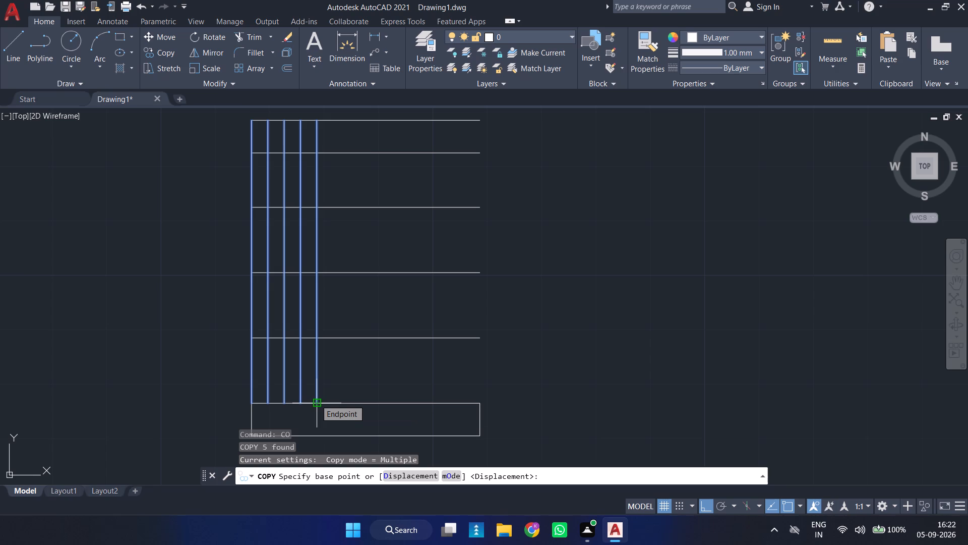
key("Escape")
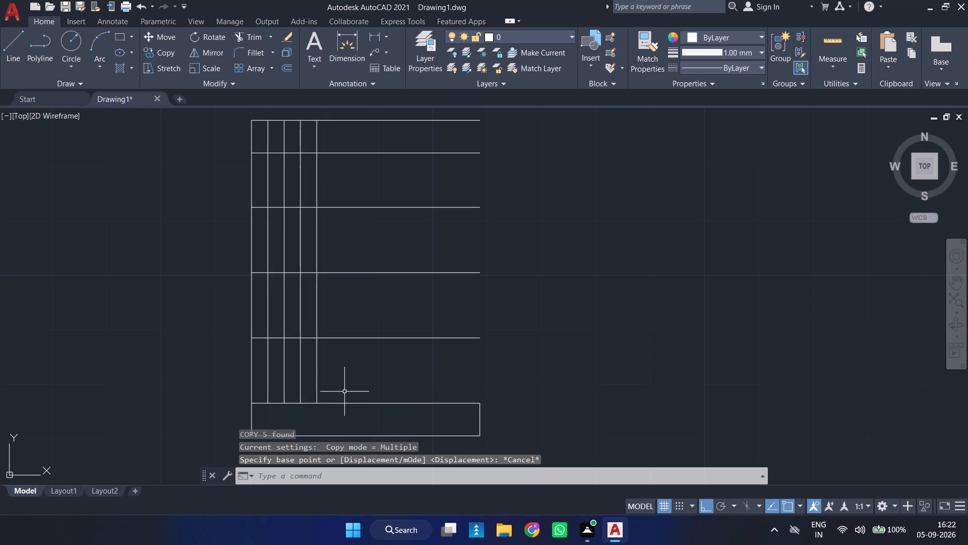
Trim the lines on the left outside the lower three courses so each course steps in to the next vertical.
type("TR")
key("Return")
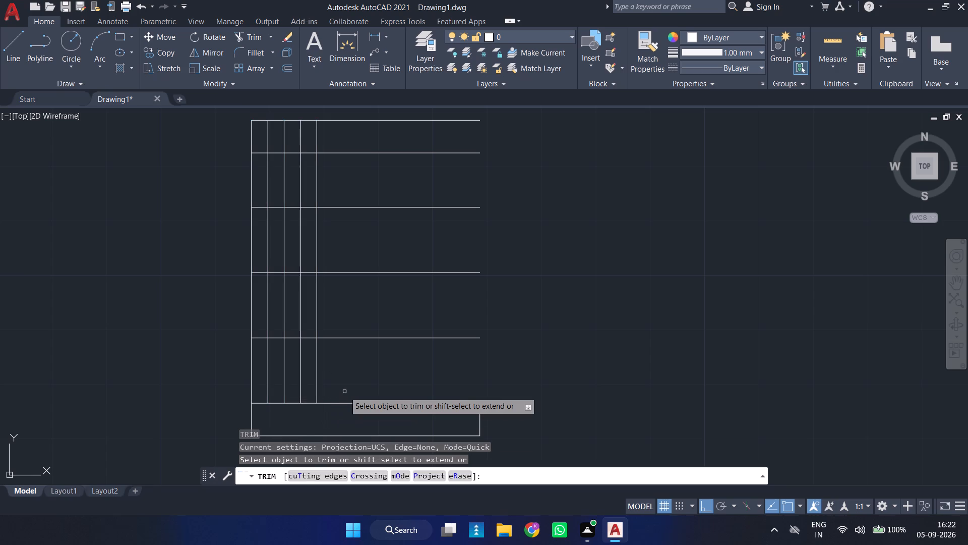
left_click(261, 325)
left_click(250, 368)
left_click(273, 317)
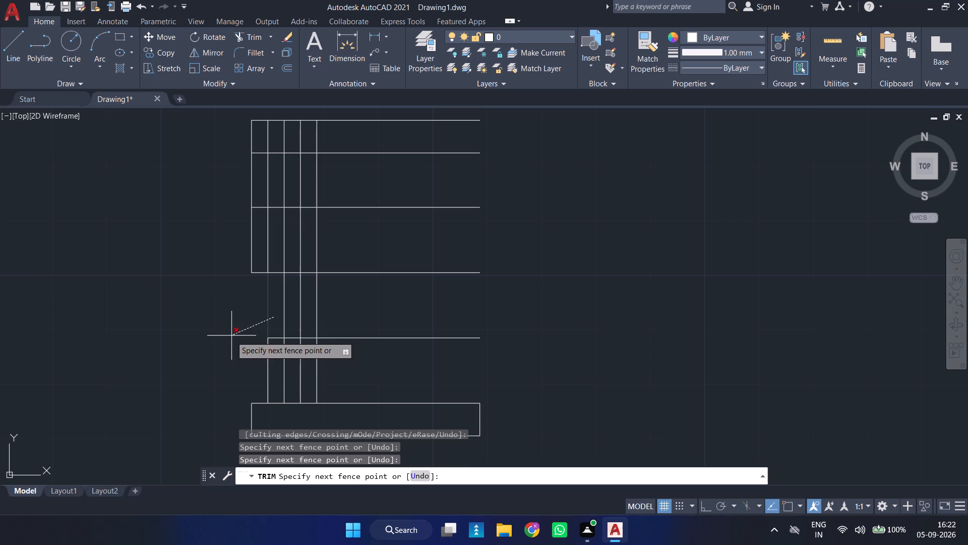
left_click(229, 339)
left_click(290, 249)
left_click(245, 290)
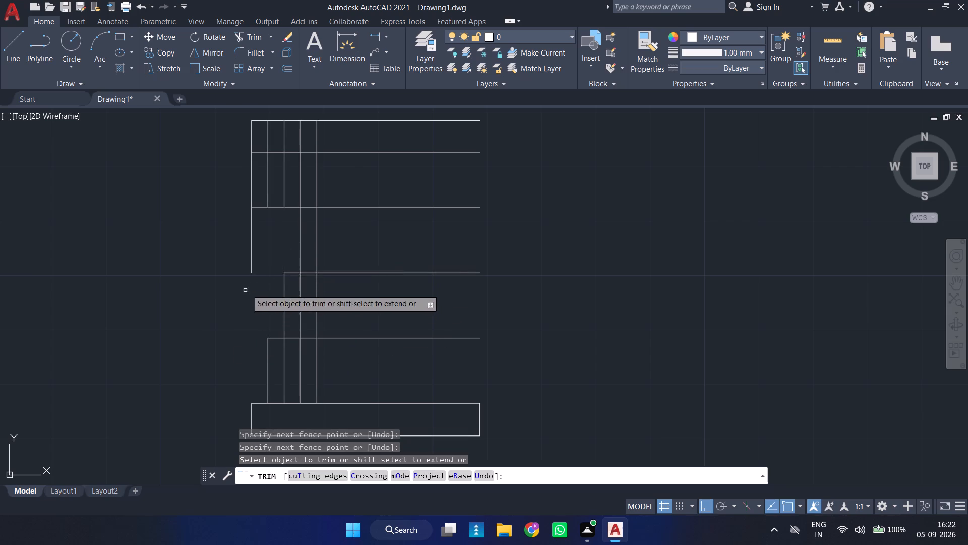
left_click(304, 189)
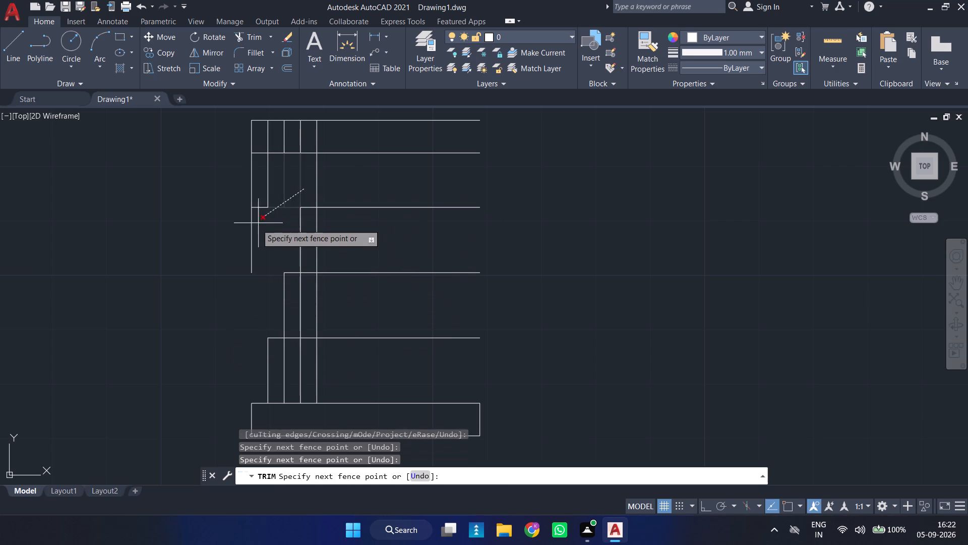
left_click(255, 226)
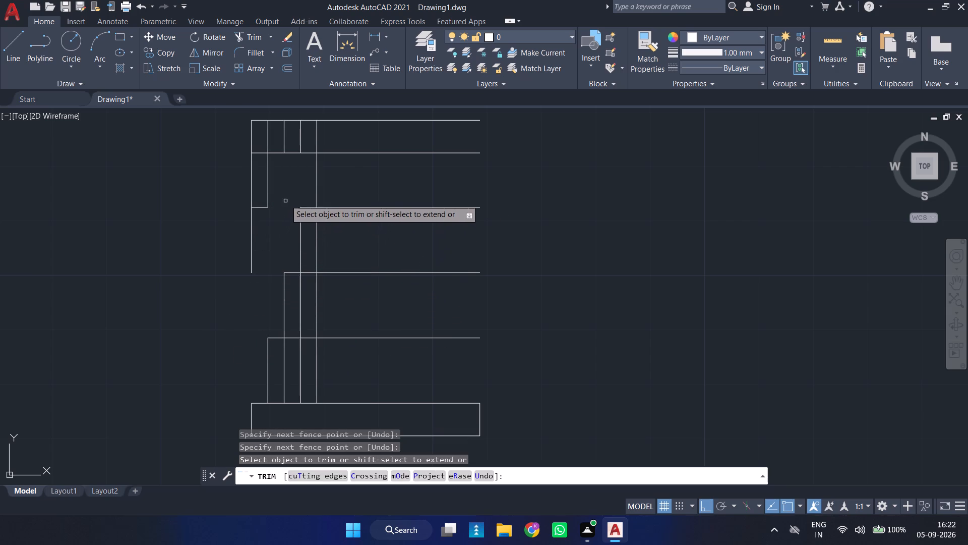
Trim away the remaining line pieces outside the upper courses, leaving the innermost vertical as the top block's left edge.
left_click(315, 161)
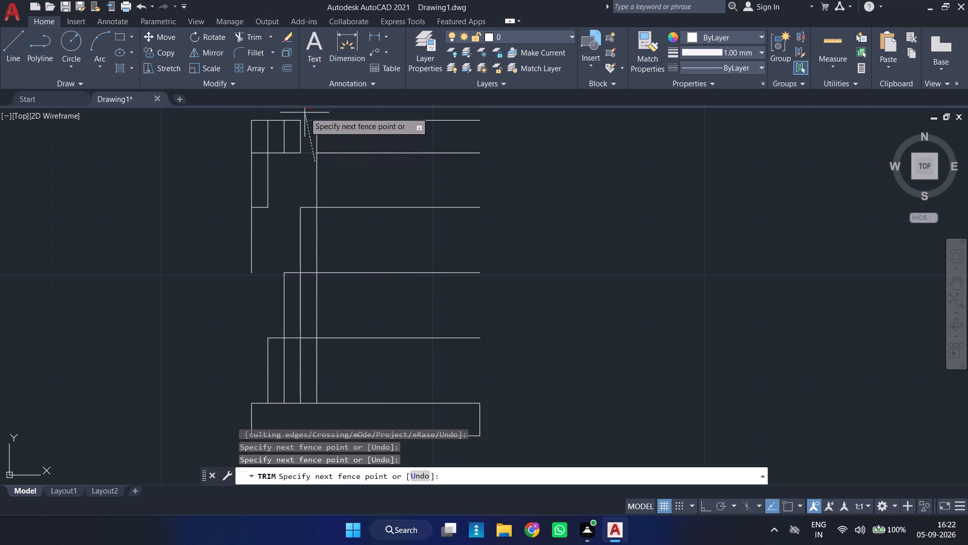
left_click(305, 112)
left_click(308, 113)
left_click(207, 227)
left_click_drag(281, 110, 281, 112)
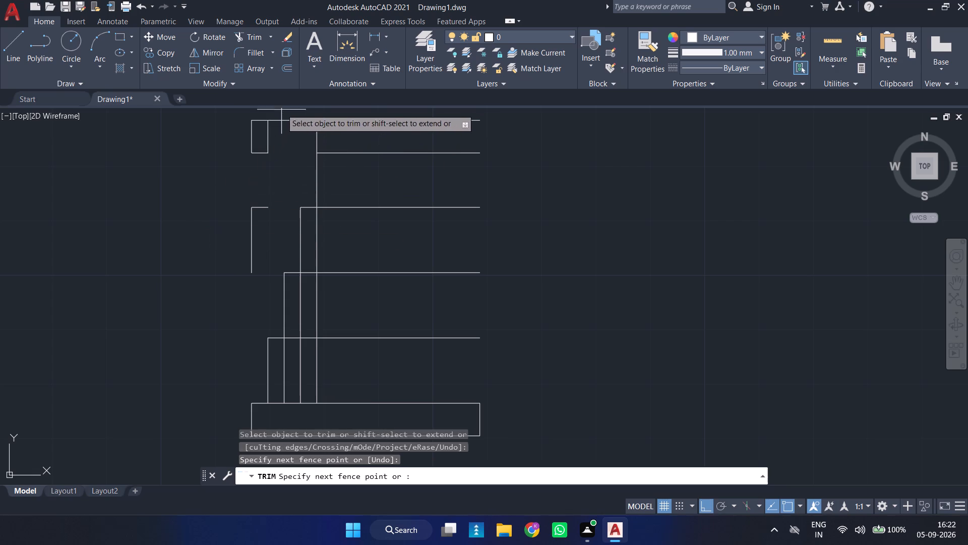
left_click_drag(281, 112, 279, 116)
left_click(204, 170)
left_click_drag(241, 123, 270, 227)
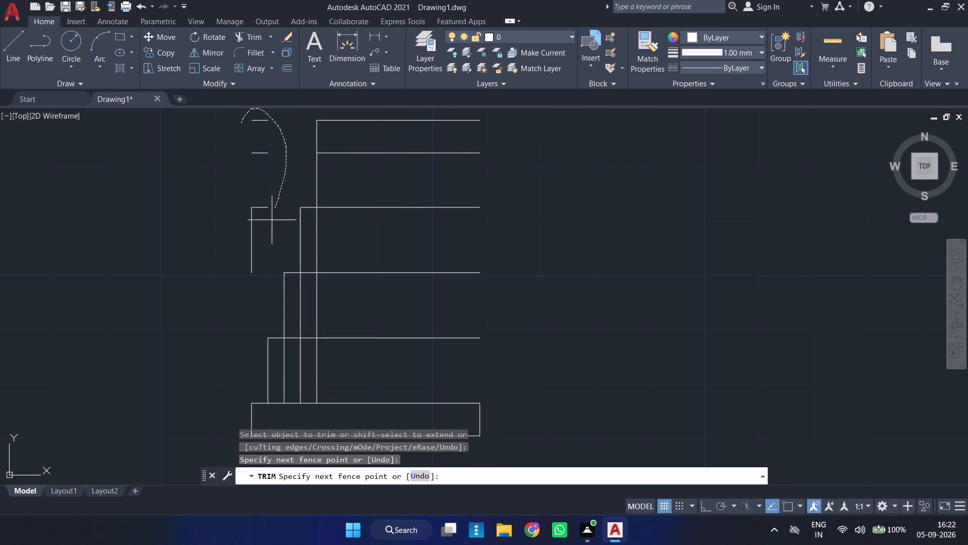
left_click_drag(270, 227, 252, 201)
left_click_drag(252, 201, 237, 260)
Trim the vertical line pieces running inside the lower courses, leaving only the stepped outline on the left side.
scroll(236, 227, "down", 2)
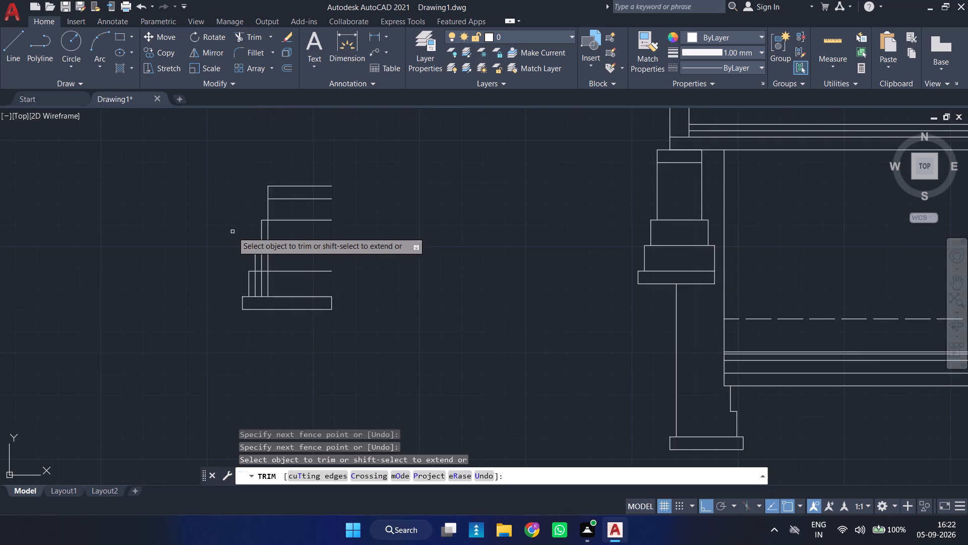
scroll(232, 230, "up", 2)
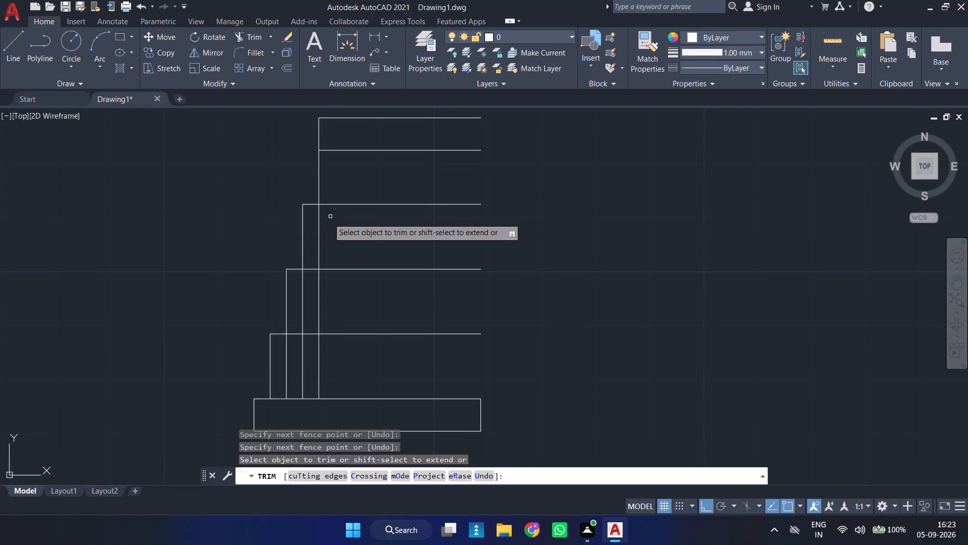
left_click(322, 224)
left_click(315, 243)
left_click(345, 306)
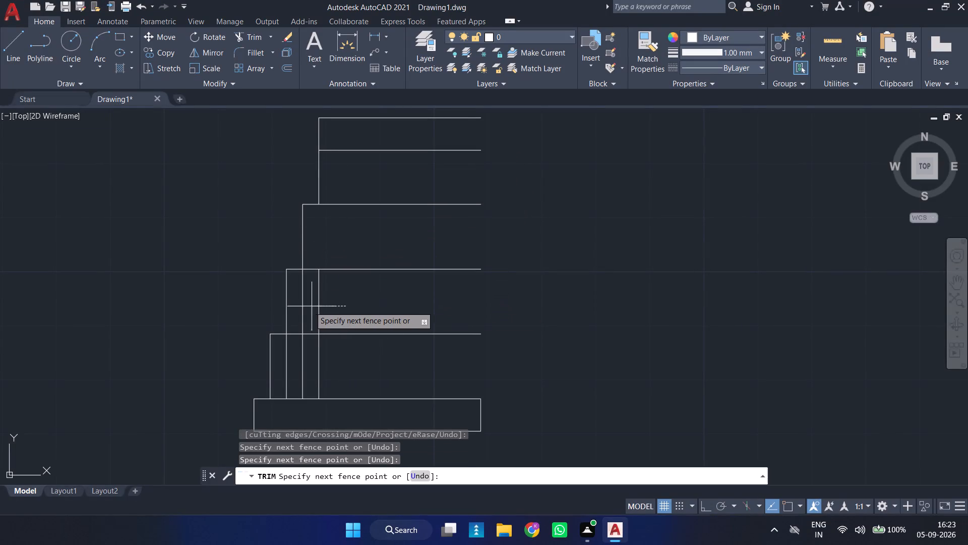
left_click(300, 305)
scroll(328, 293, "down", 2)
middle_click_drag(328, 295, 333, 238)
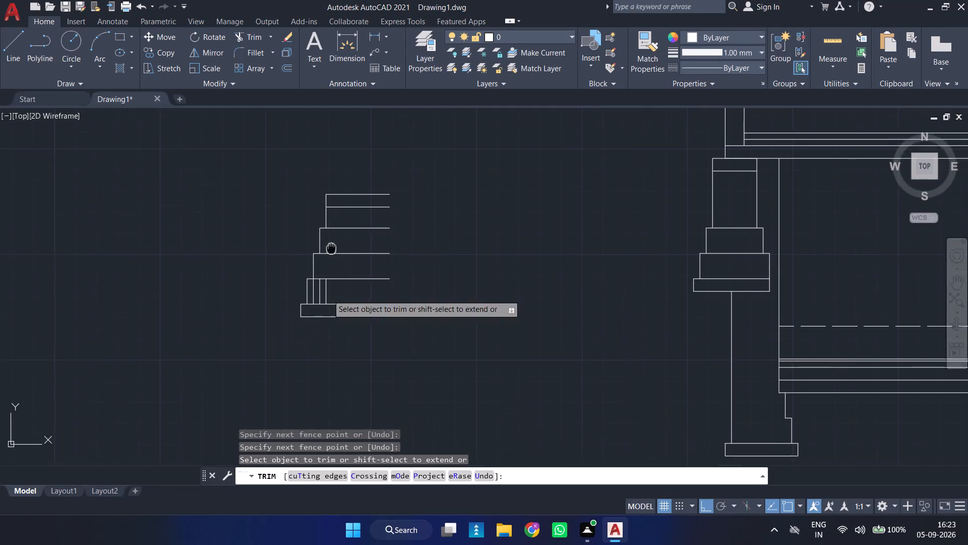
middle_click_drag(333, 238, 333, 225)
scroll(333, 224, "up", 1)
left_click(337, 269)
left_click(299, 274)
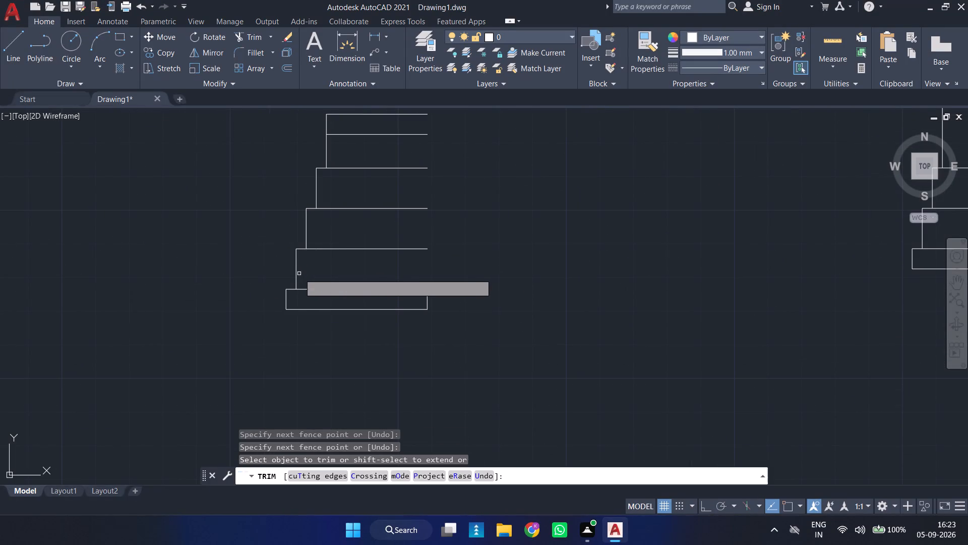
Mirror the four left stepped verticals about the footing's vertical centreline, keeping the source lines.
key("Escape")
middle_click_drag(322, 264, 306, 324)
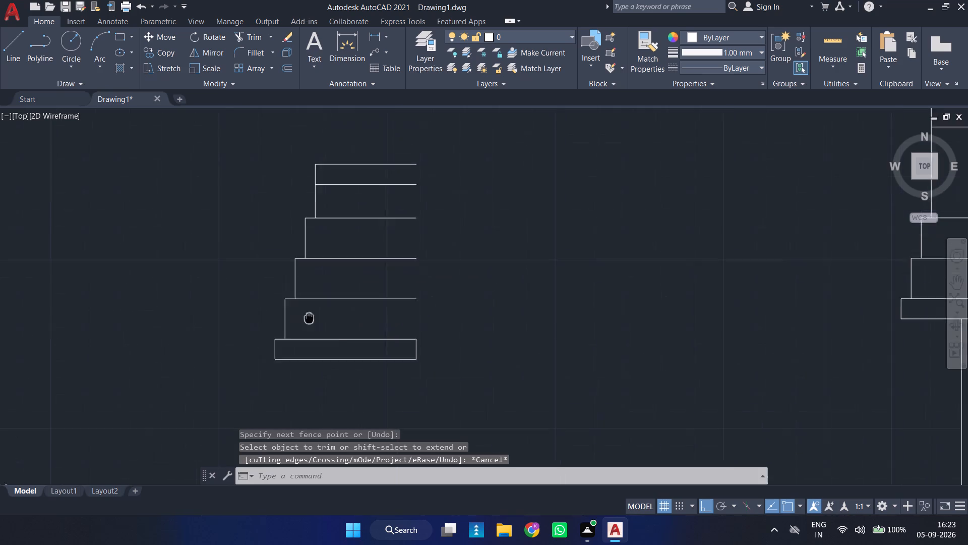
middle_click_drag(306, 324, 296, 360)
left_click(237, 174)
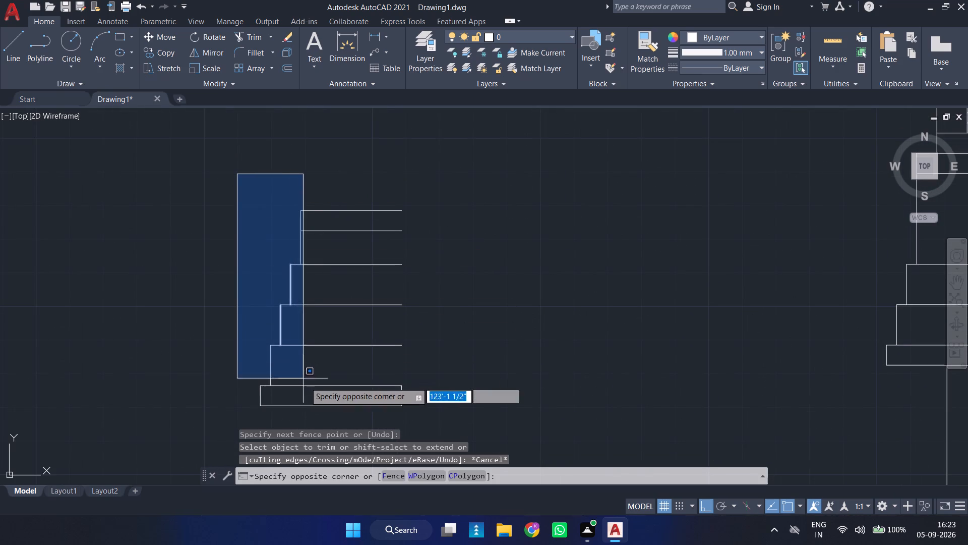
left_click(316, 390)
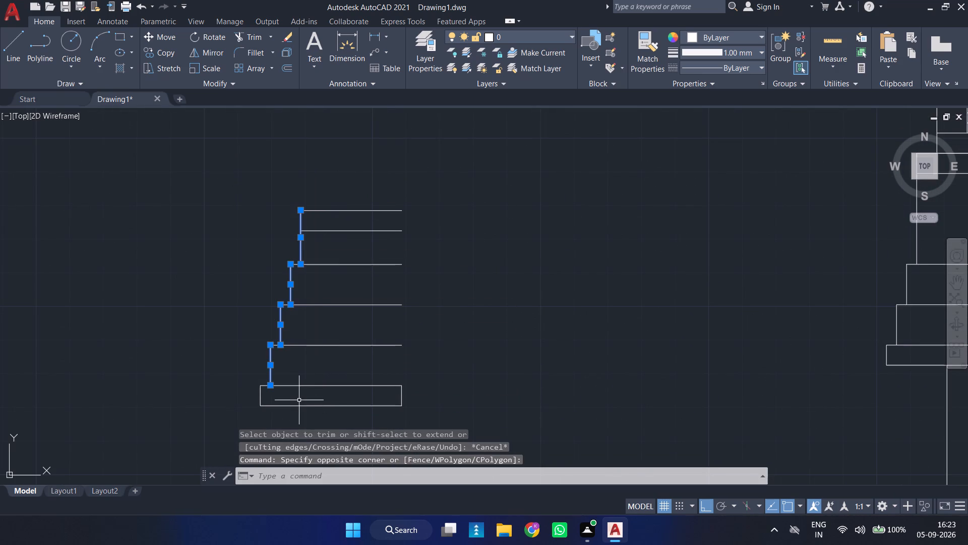
type("MI")
key("Return")
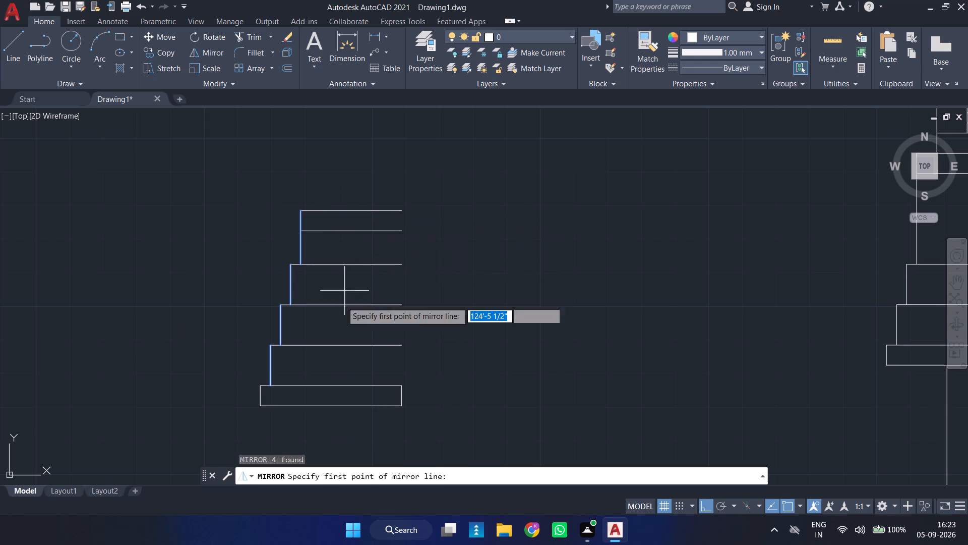
left_click(331, 387)
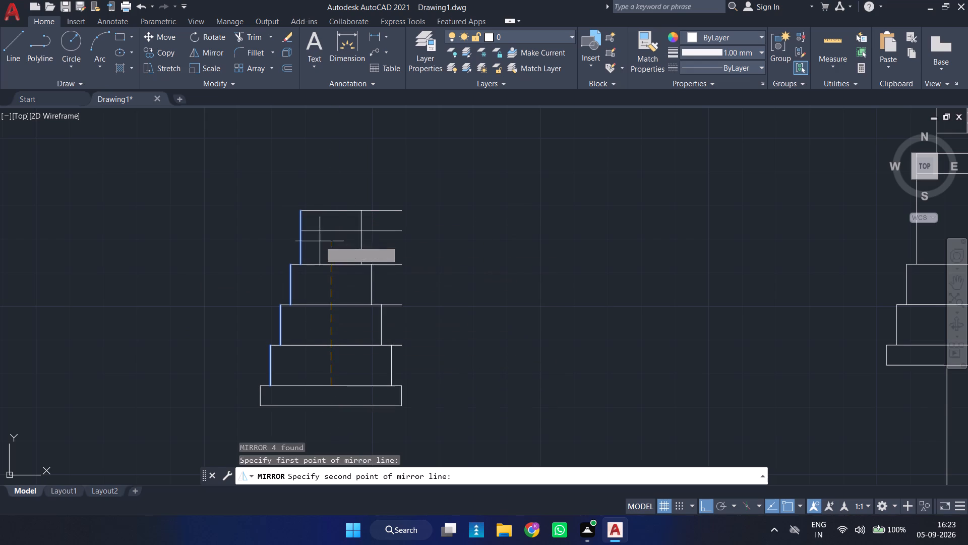
left_click(332, 211)
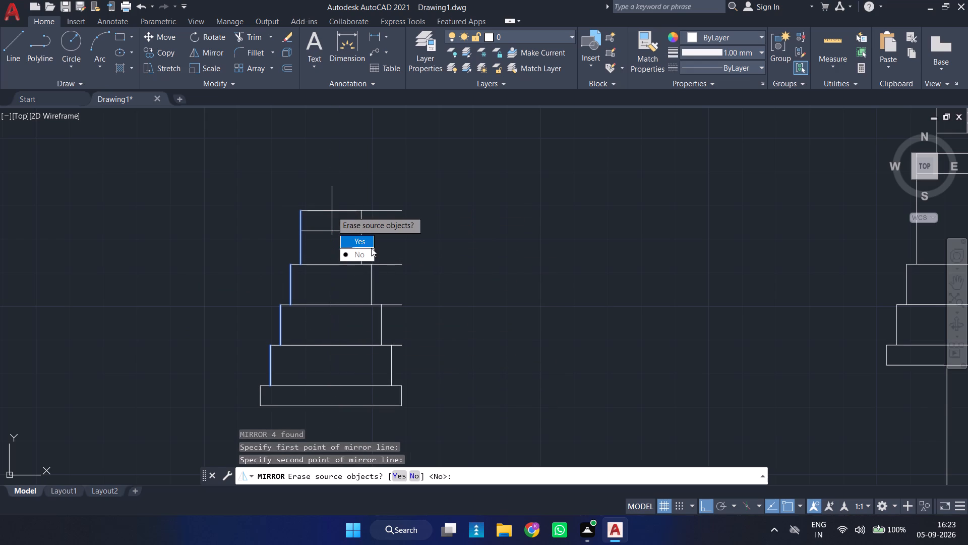
left_click_drag(367, 254, 332, 211)
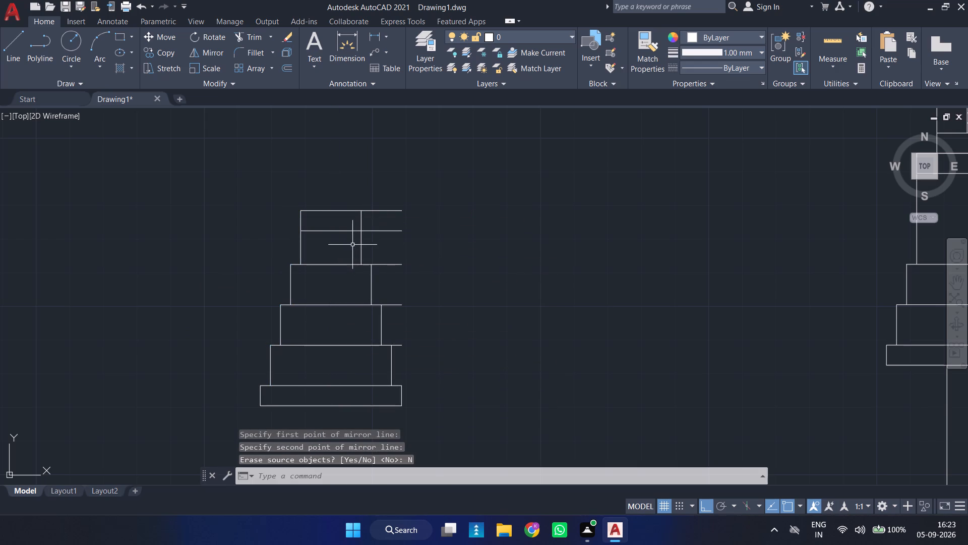
Trim the course lines extending past the mirrored verticals on the footing's right side.
key("t")
key("r")
key("Return")
left_click(374, 180)
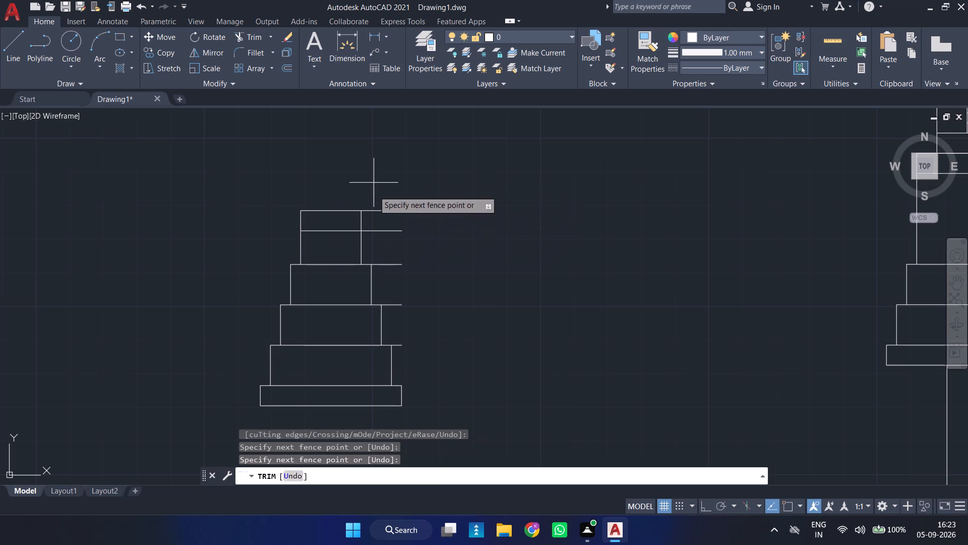
left_click(401, 361)
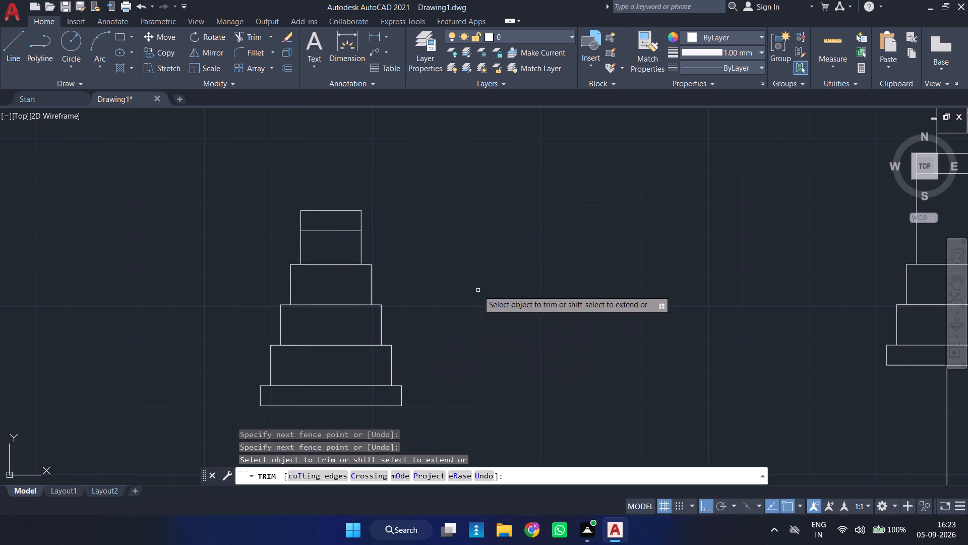
scroll(478, 291, "down", 2)
scroll(473, 332, "up", 1)
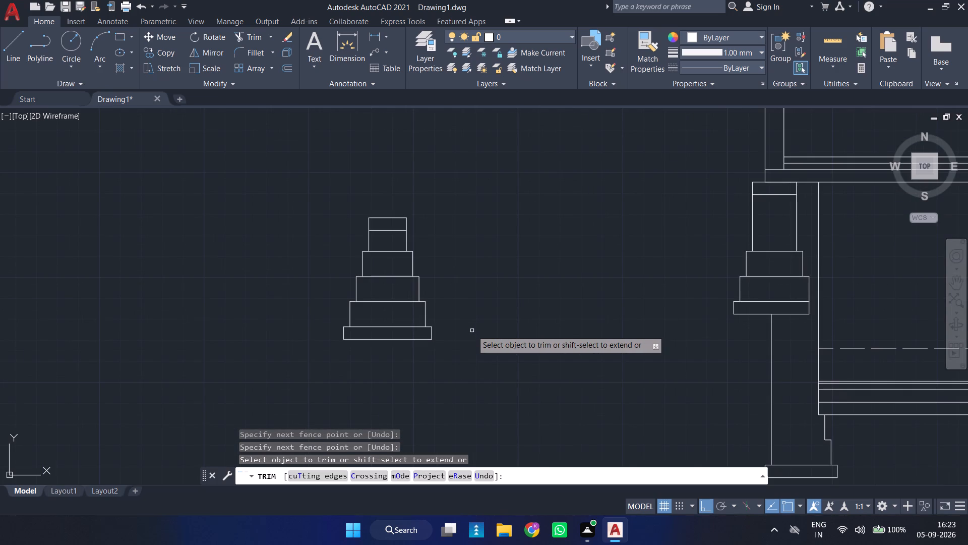
key("Escape")
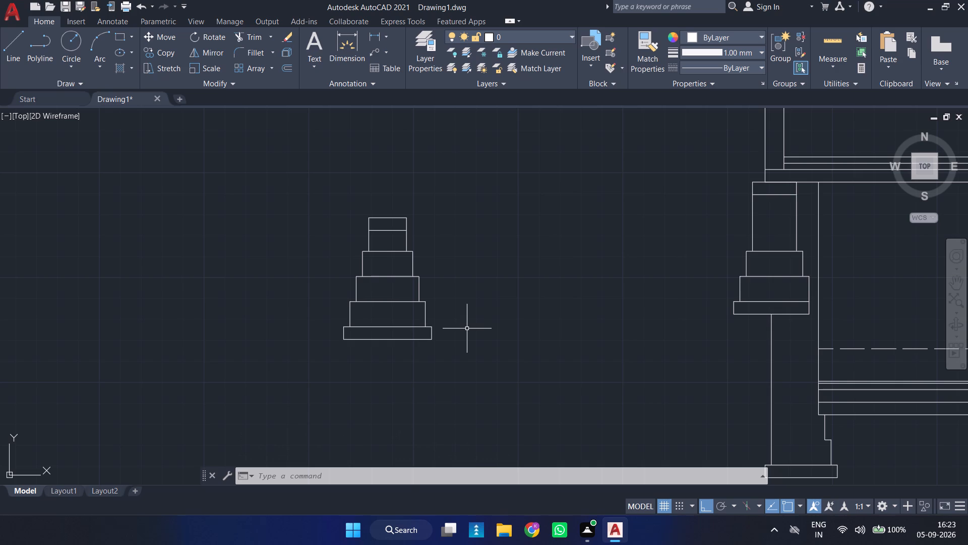
Draw a horizontal construction line through the dashed line's end at the interior wall of the lower level.
scroll(470, 320, "down", 3)
middle_click_drag(480, 321, 171, 329)
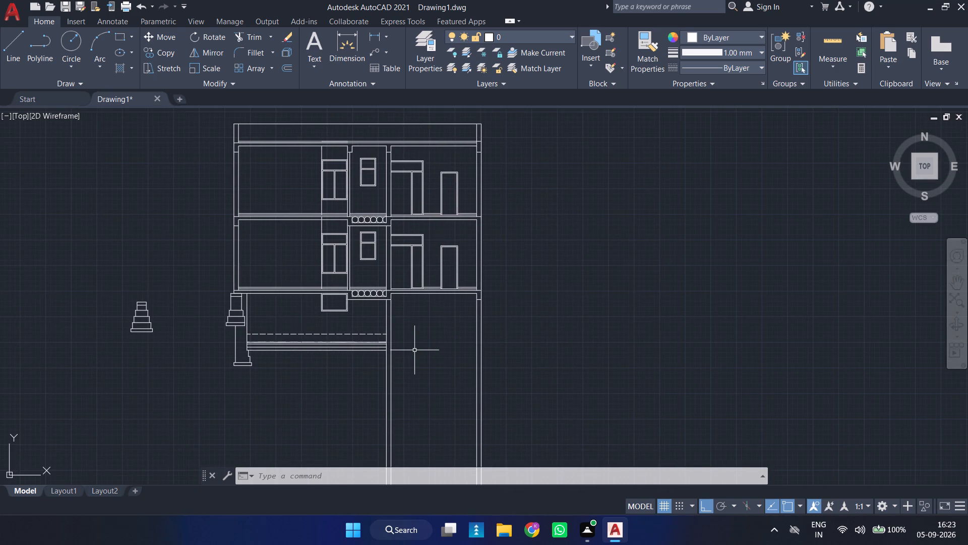
scroll(414, 349, "up", 3)
middle_click_drag(343, 319, 435, 311)
scroll(431, 305, "up", 1)
middle_click_drag(431, 305, 470, 352)
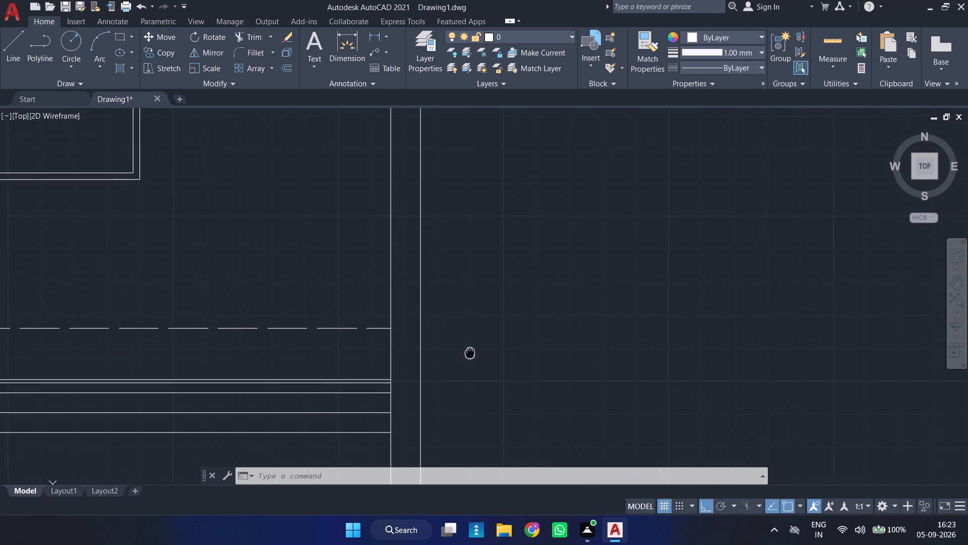
key("x")
key("l")
key("Return")
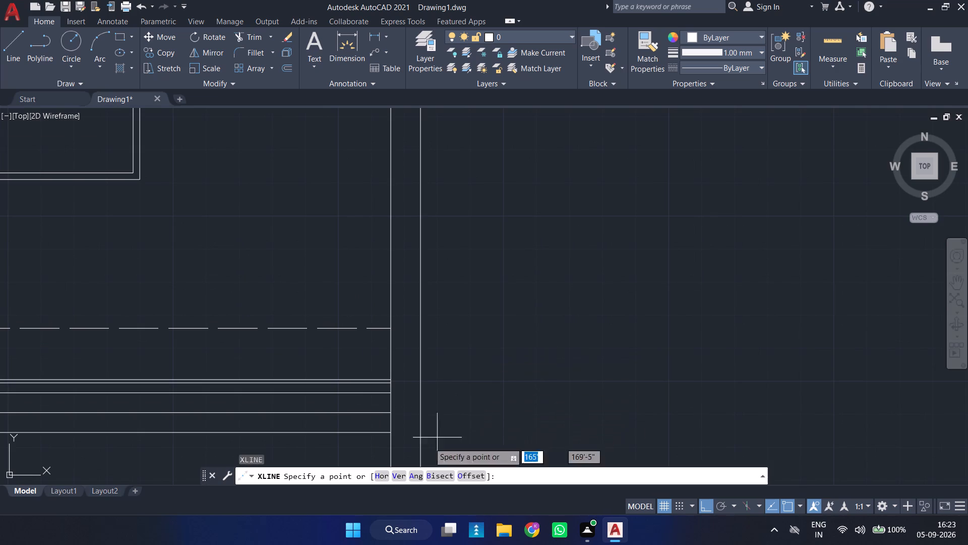
left_click(380, 477)
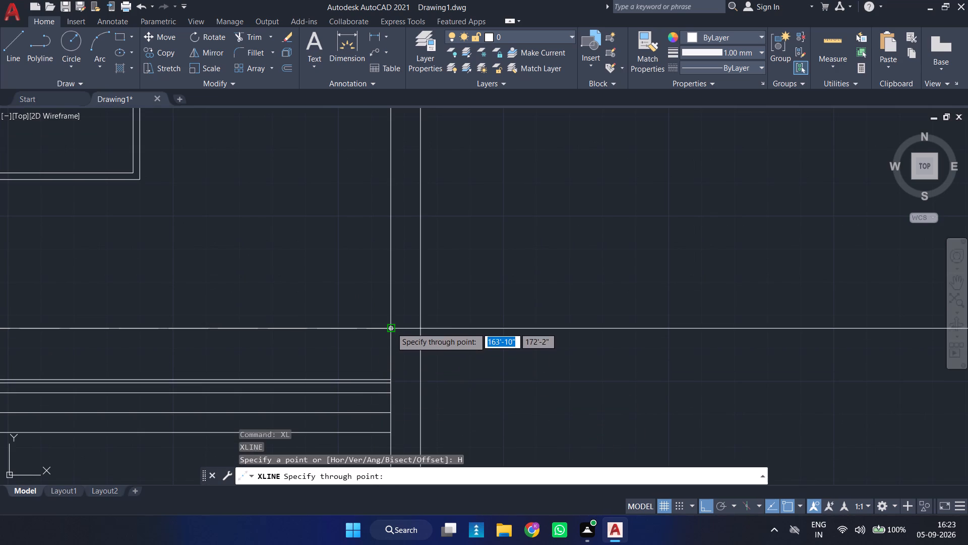
left_click(392, 329)
key("Escape")
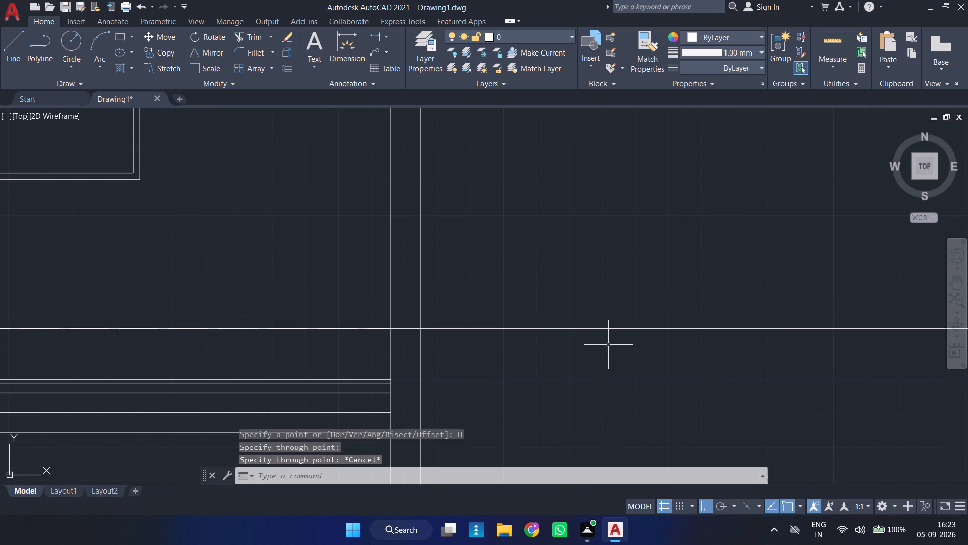
Trim the construction line inside the interior wall, inside the right outer wall and beyond it, leaving it across the right-hand bay.
type("TR")
key("Return")
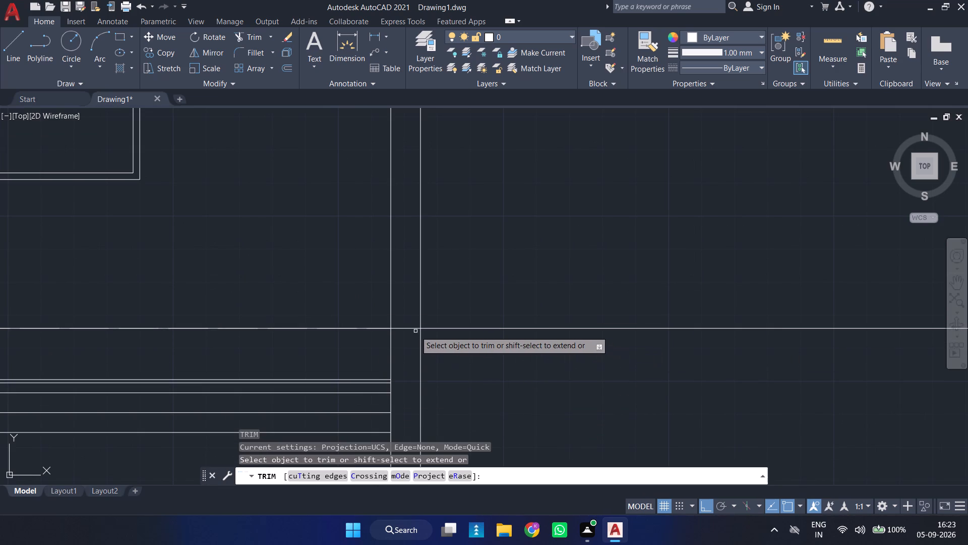
left_click(409, 330)
scroll(633, 320, "down", 3)
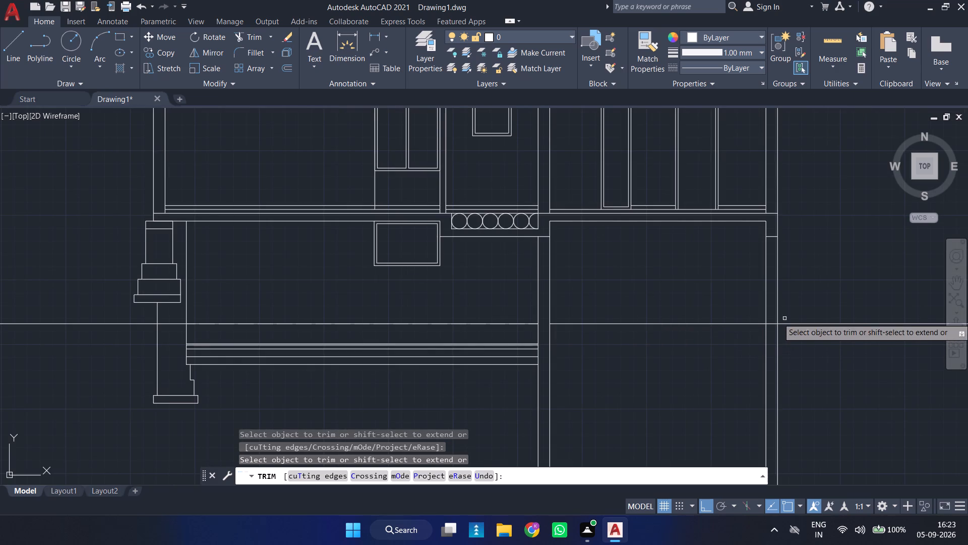
scroll(820, 322, "up", 1)
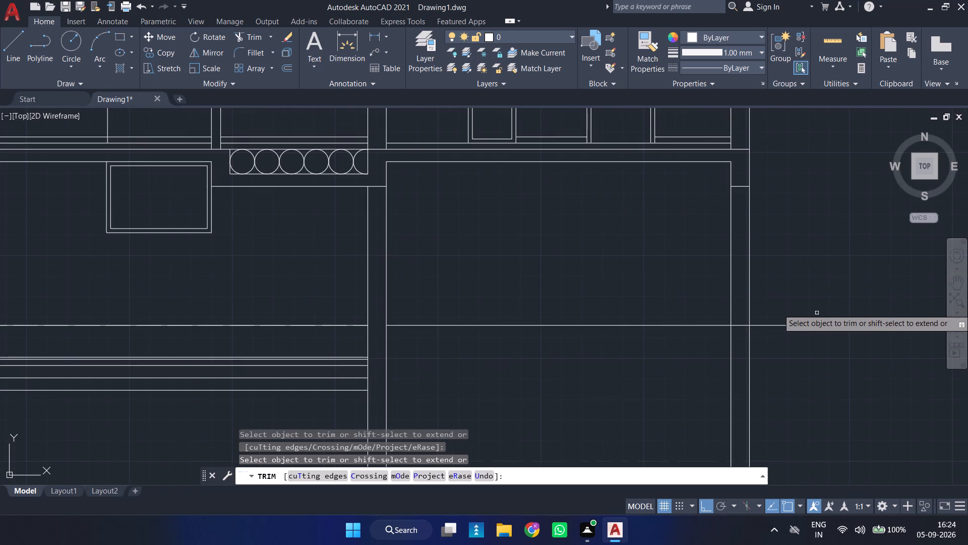
left_click(806, 300)
left_click(800, 387)
left_click(740, 319)
left_click(741, 342)
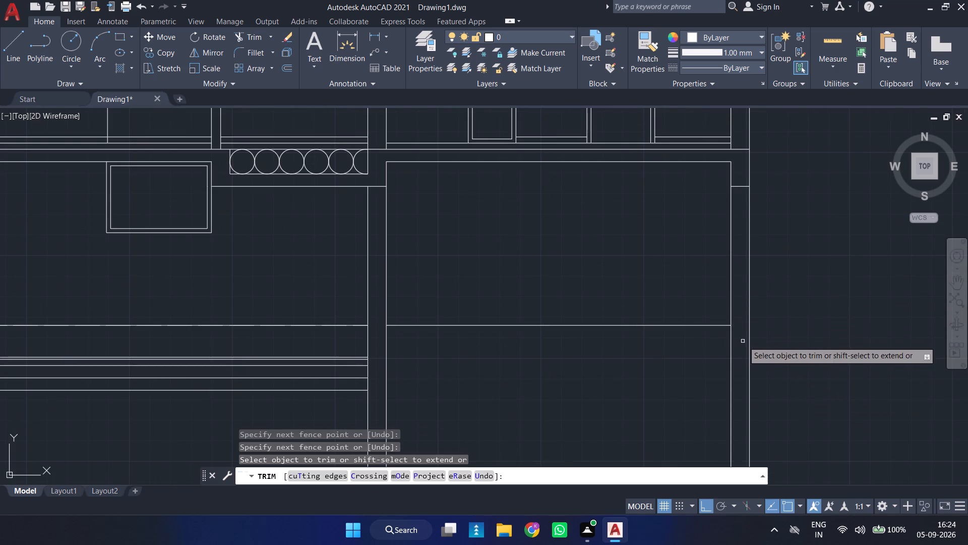
key("Escape")
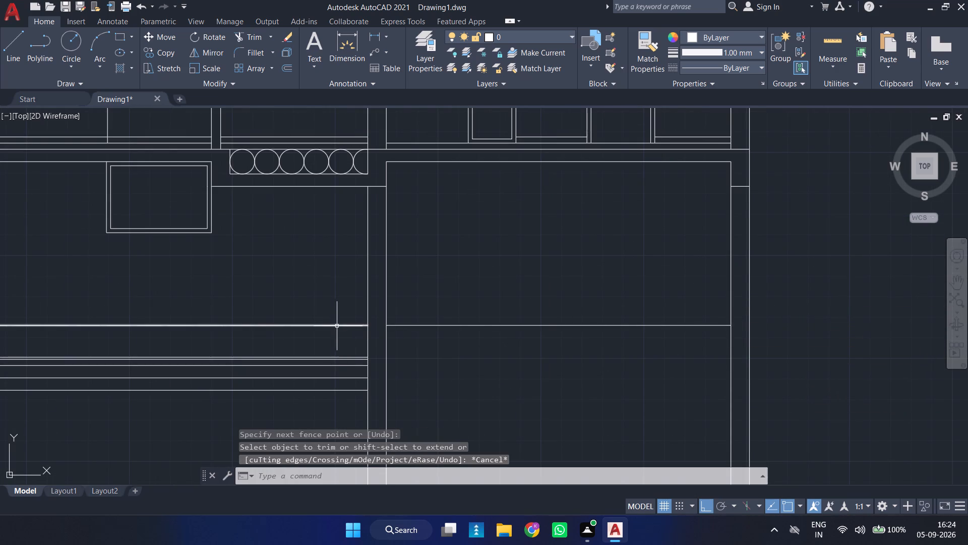
Erase the leftover construction line overlapping the dashed line on the left of the interior wall.
scroll(223, 332, "down", 4)
left_click(50, 330)
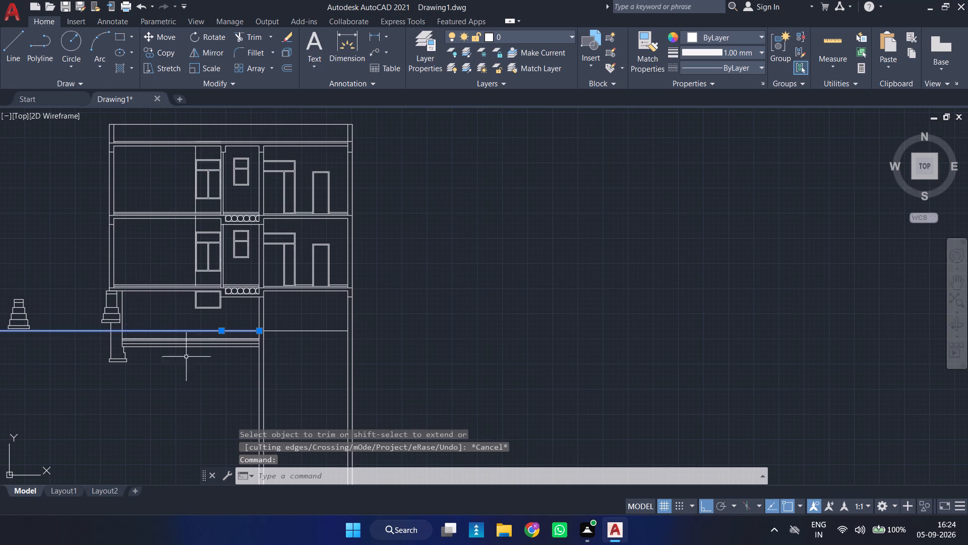
key("Delete")
Offset the right-hand bay's floor line downward twice in succession at 3" spacing.
scroll(293, 319, "up", 2)
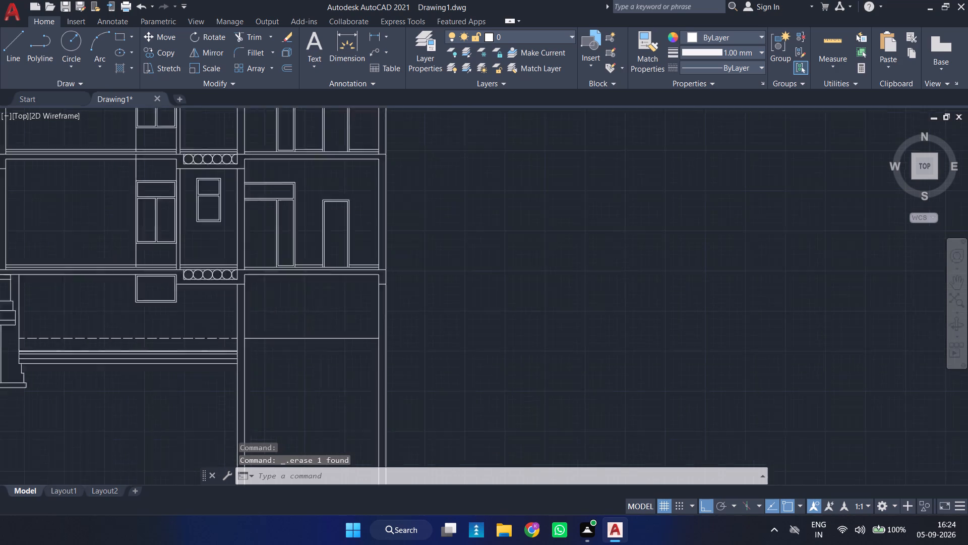
middle_click_drag(277, 375, 368, 293)
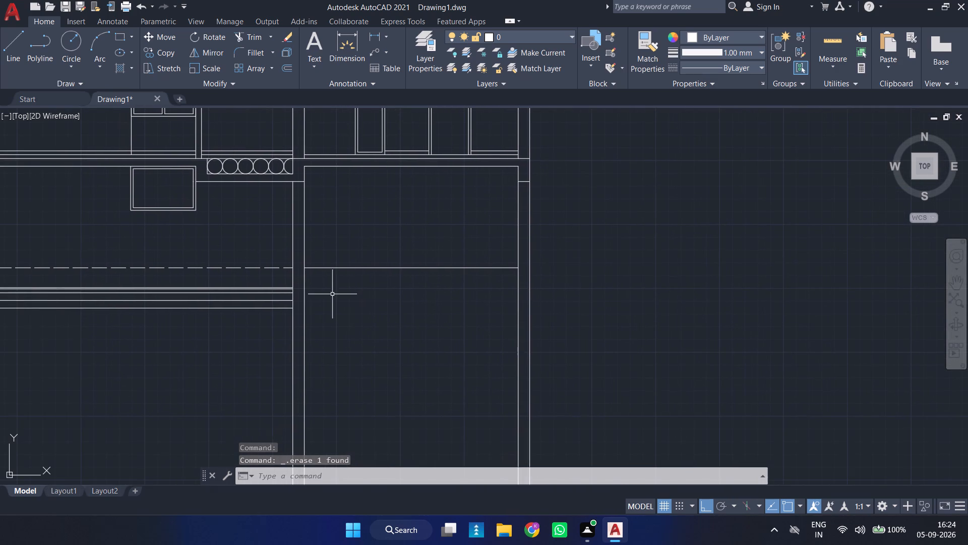
scroll(326, 288, "up", 1)
left_click(350, 255)
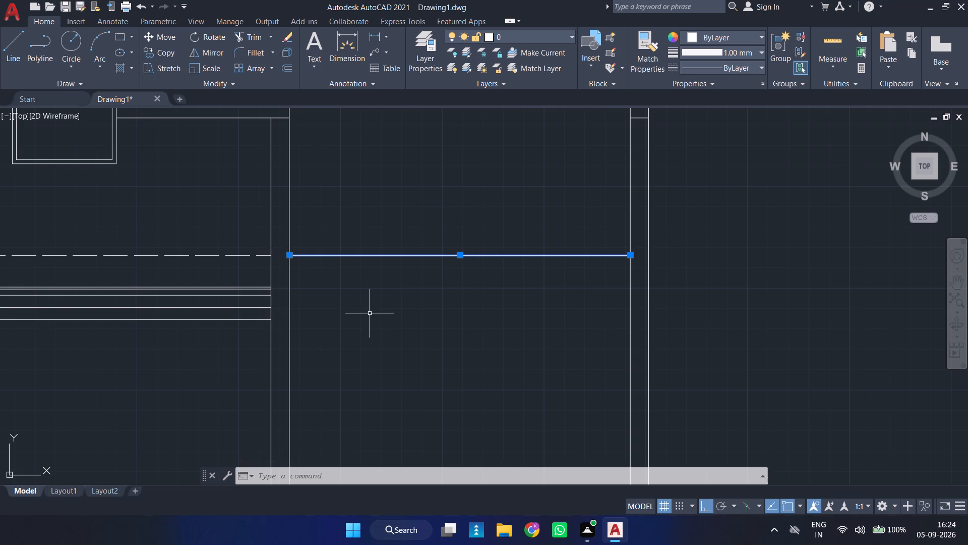
key("o")
key("Return")
key("3")
key("Return")
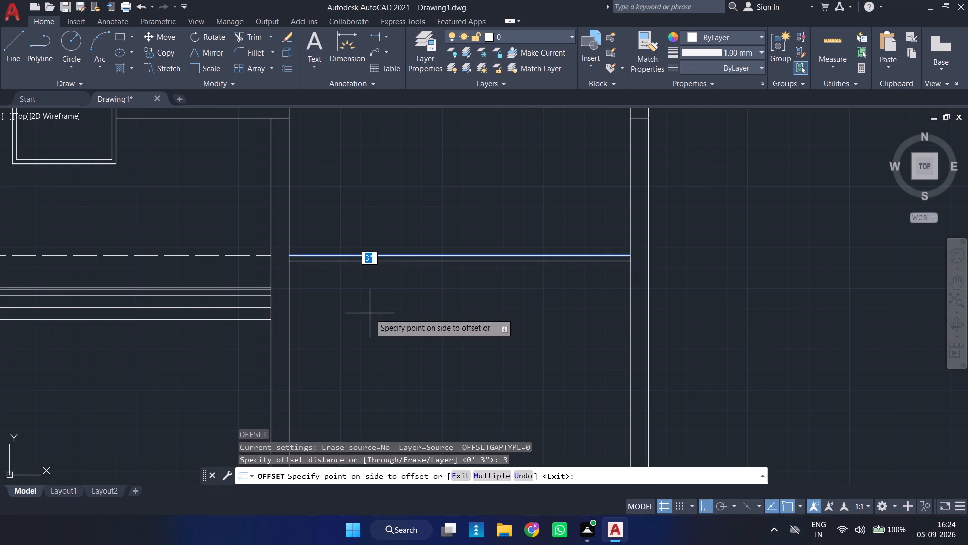
left_click(370, 313)
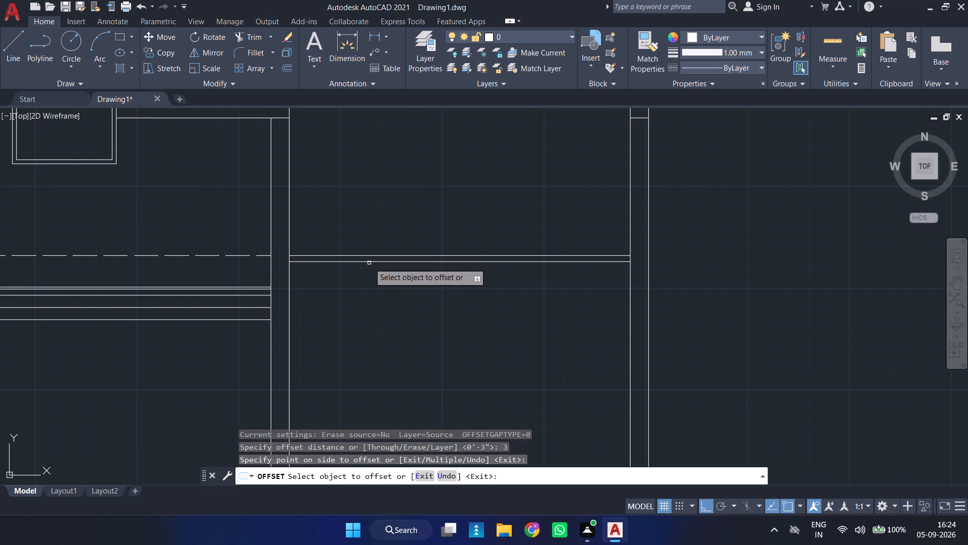
left_click(372, 260)
left_click(369, 306)
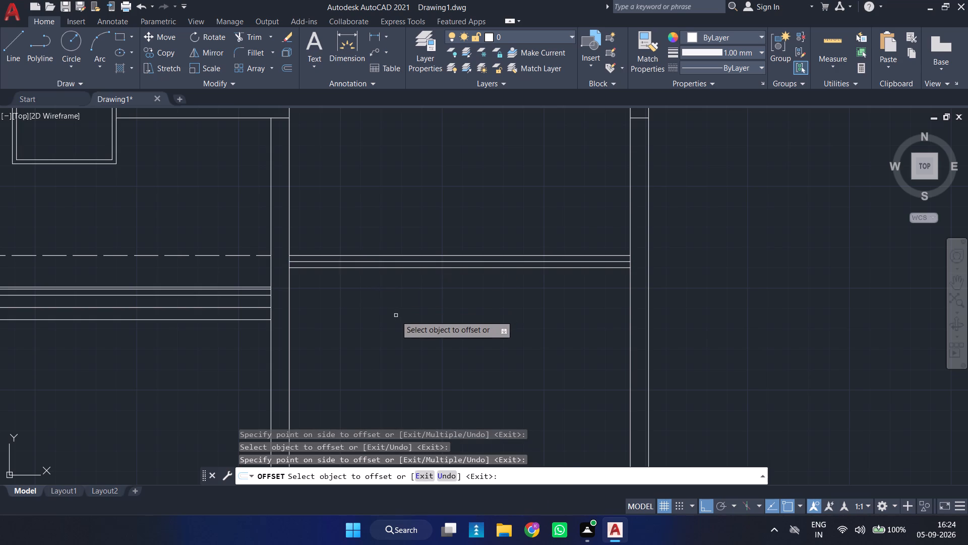
key("Escape")
Move the spare stepped footing by its top right corner to where the right-hand bay's lowest floor line meets the interior wall.
scroll(326, 302, "down", 2)
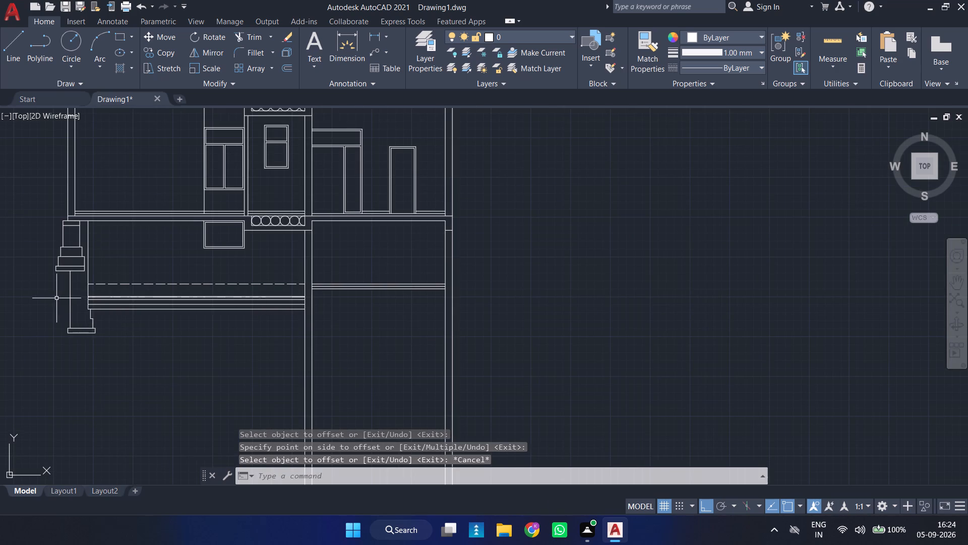
middle_click_drag(56, 299, 339, 298)
left_click(254, 210)
left_click(110, 311)
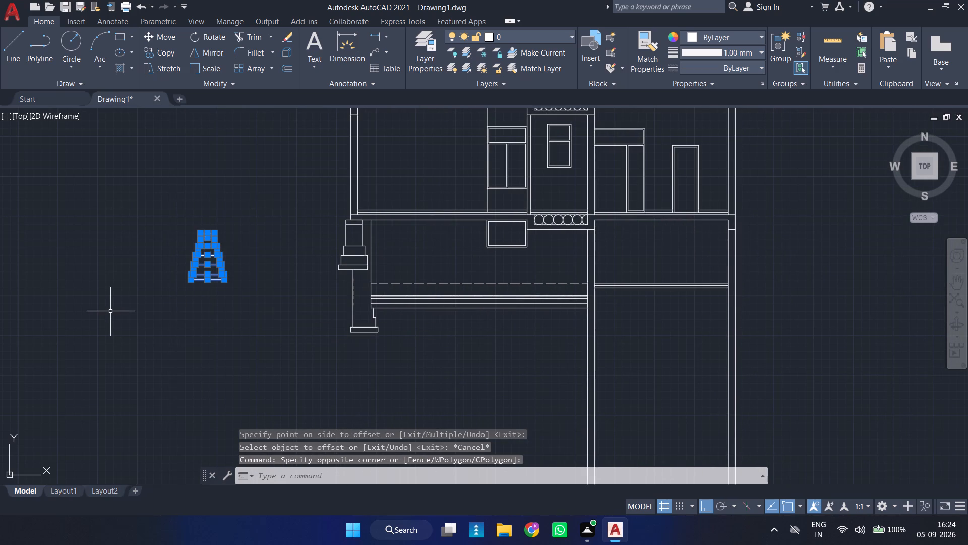
key("m")
key("Return")
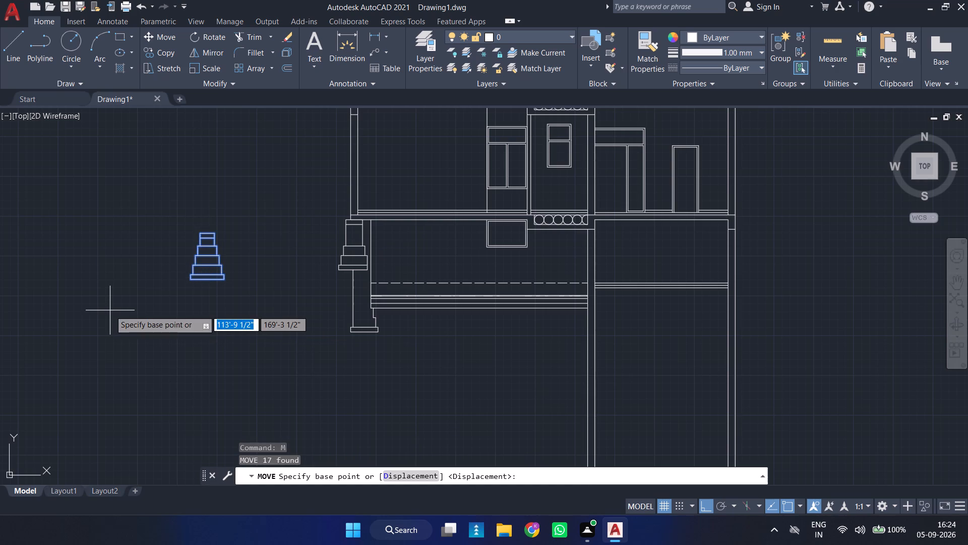
scroll(227, 228, "up", 3)
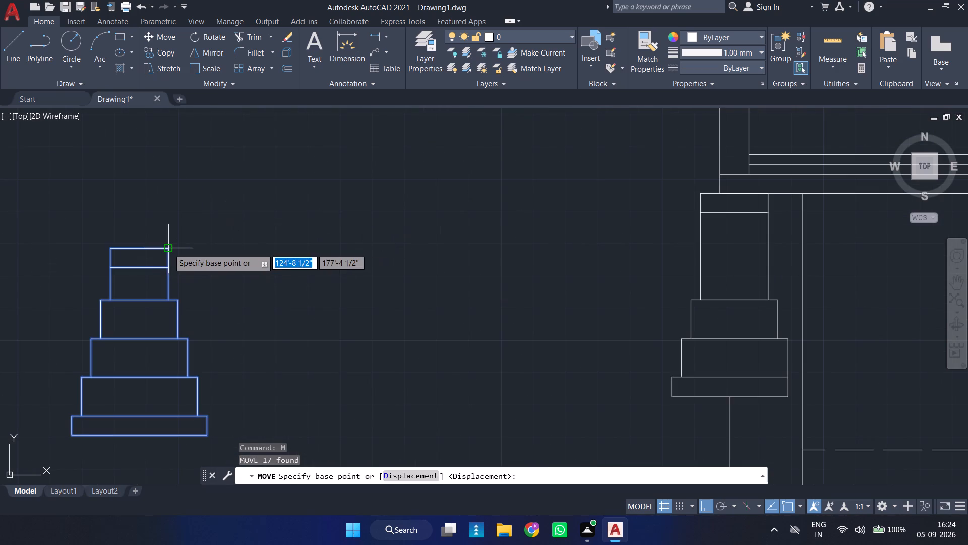
left_click(168, 249)
scroll(525, 268, "down", 3)
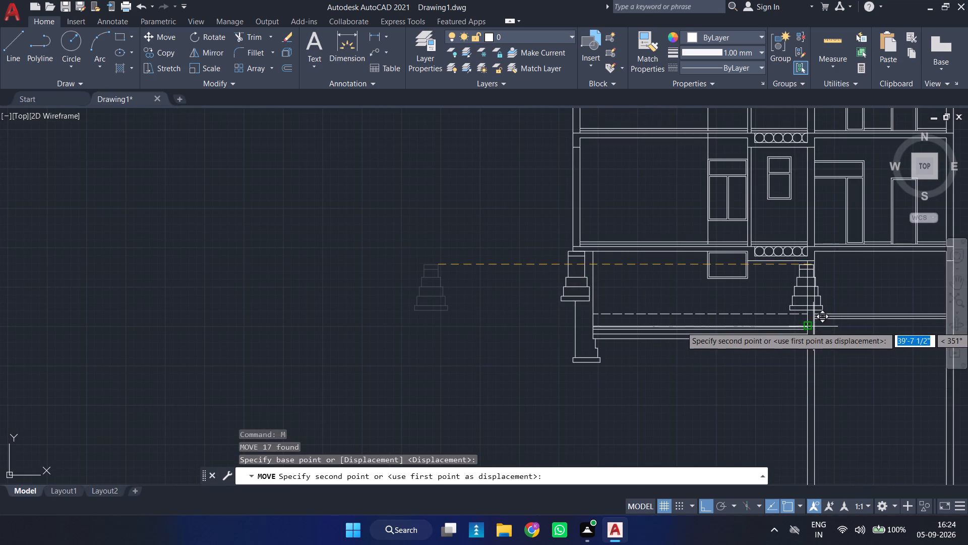
scroll(813, 326, "up", 3)
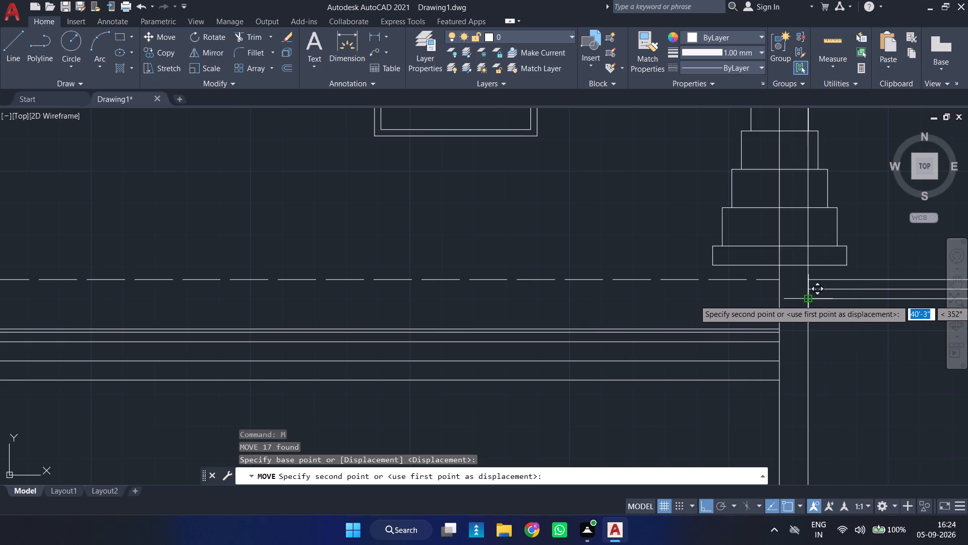
left_click(809, 300)
Trim the left-hand bay's layered floor lines inside the interior wall's stepped footing.
scroll(863, 352, "down", 3)
middle_click_drag(868, 370, 690, 334)
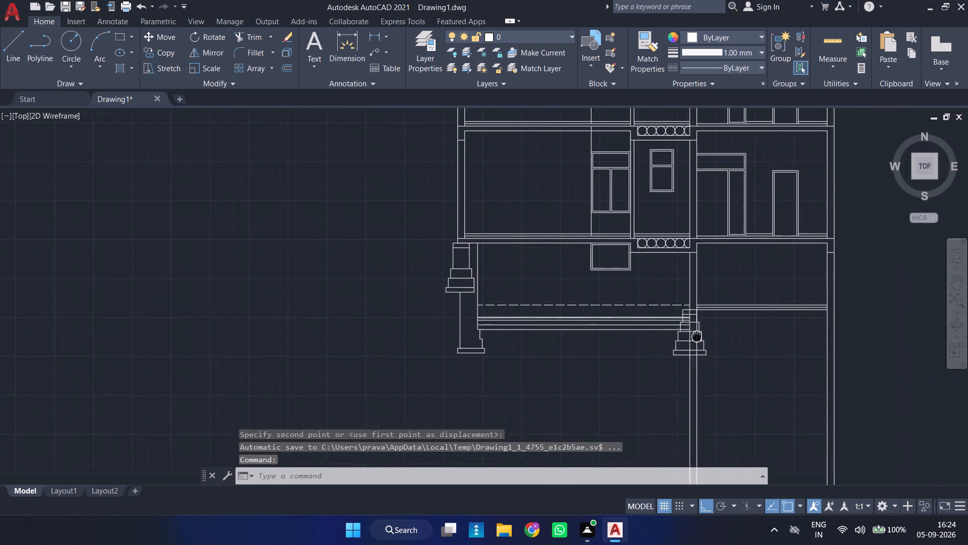
middle_click_drag(690, 334, 599, 300)
scroll(557, 281, "up", 3)
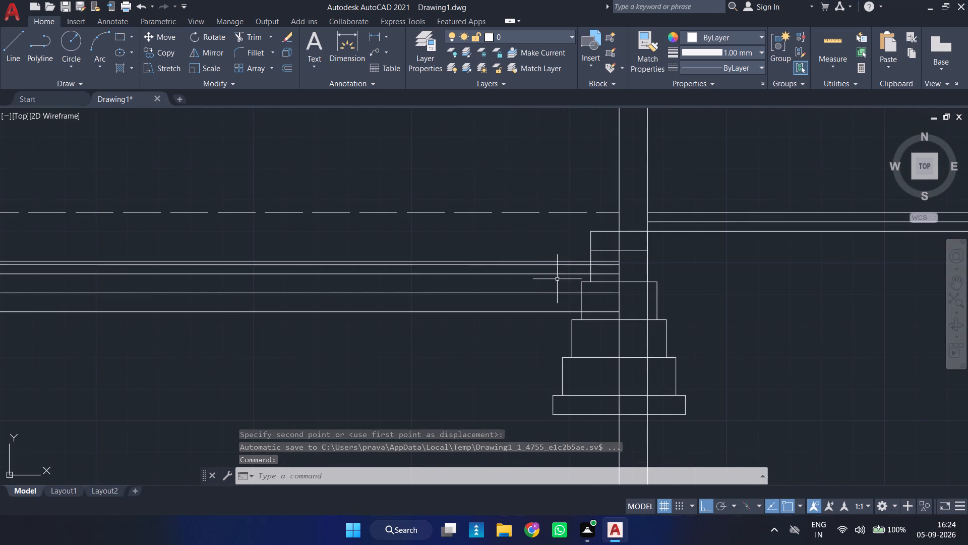
type("TR")
key("Return")
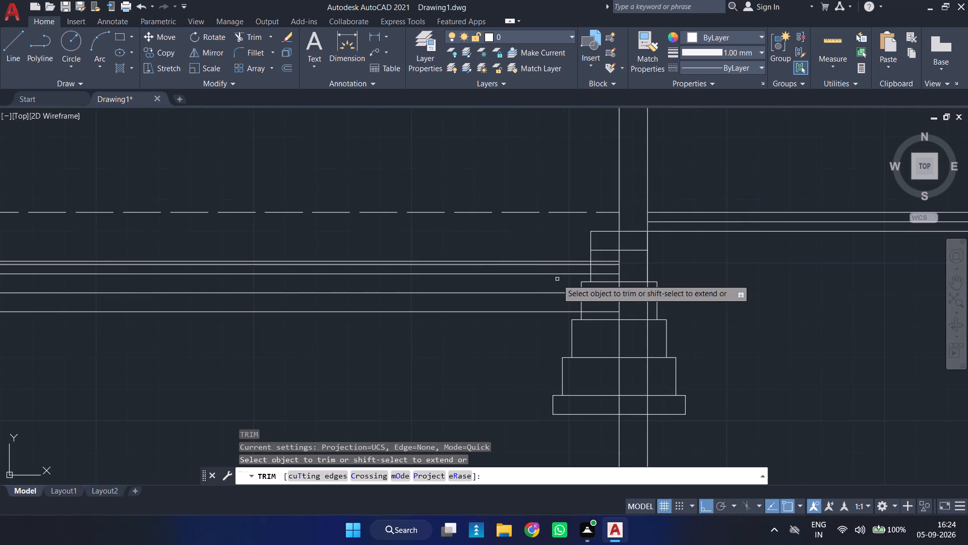
left_click(608, 256)
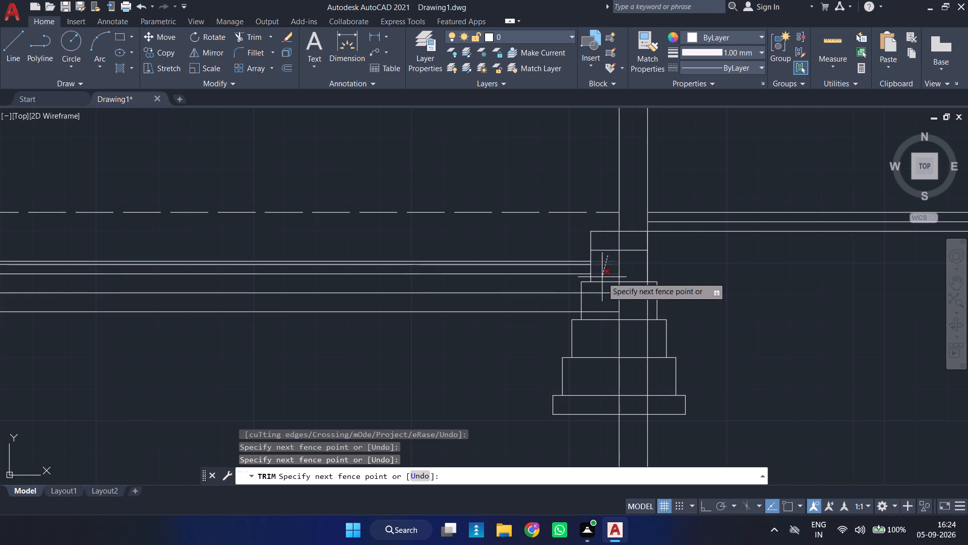
left_click(602, 277)
left_click(602, 291)
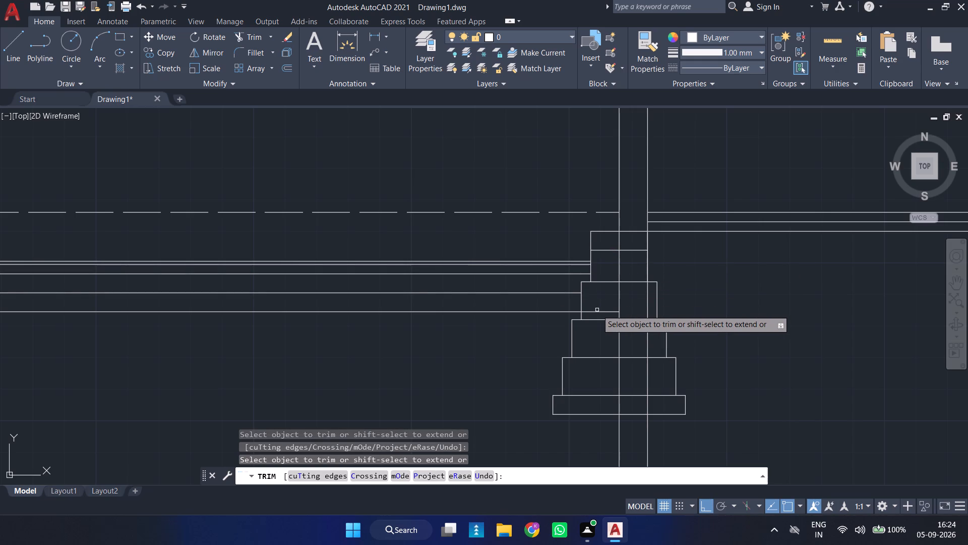
left_click(597, 311)
Trim both interior wall lines where they cross the steps and base of the stepped footing.
left_click(624, 296)
left_click(593, 303)
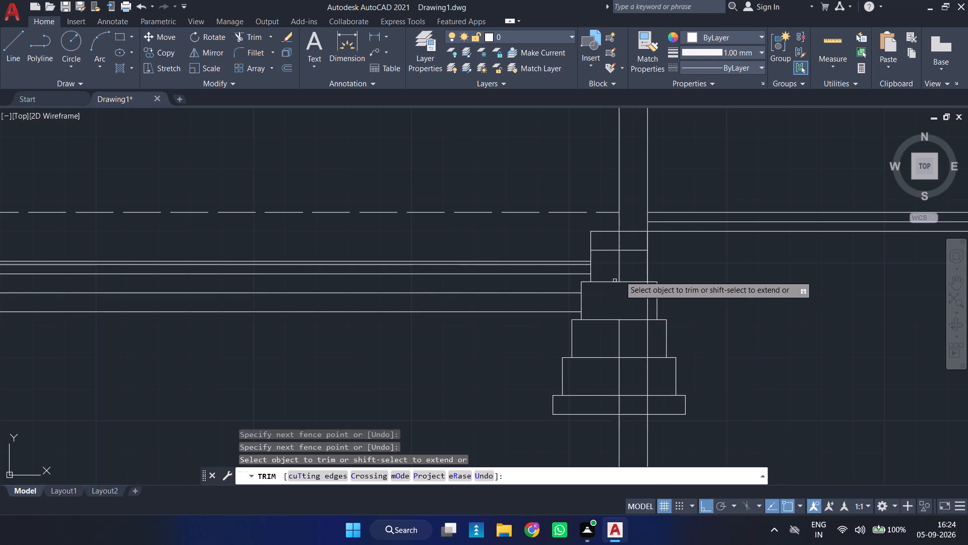
left_click(624, 269)
left_click(611, 269)
left_click(625, 241)
left_click(616, 240)
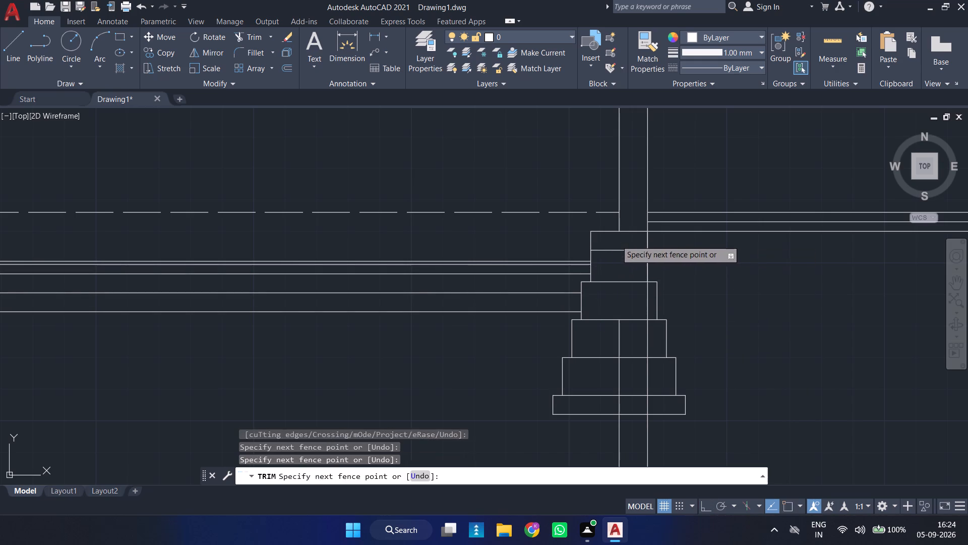
left_click(647, 294)
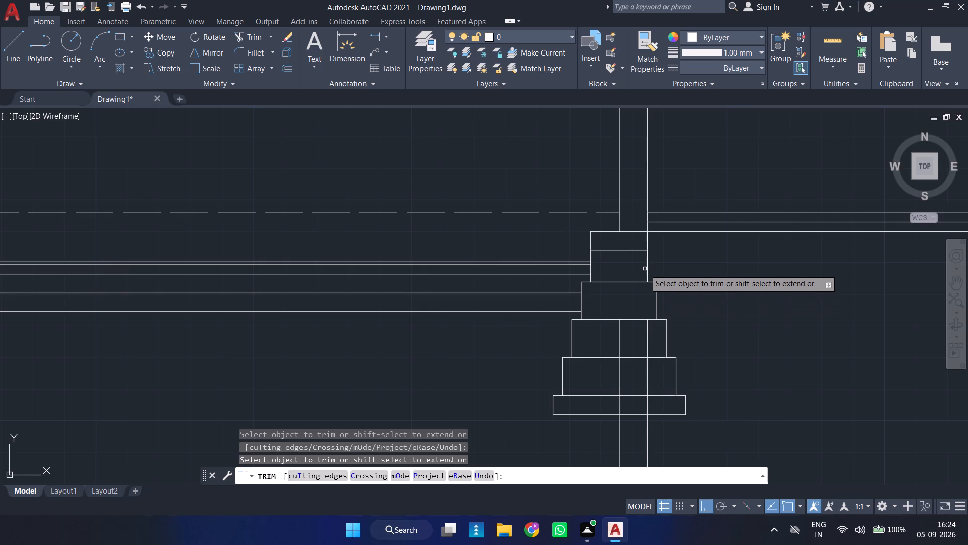
left_click(646, 268)
left_click(649, 245)
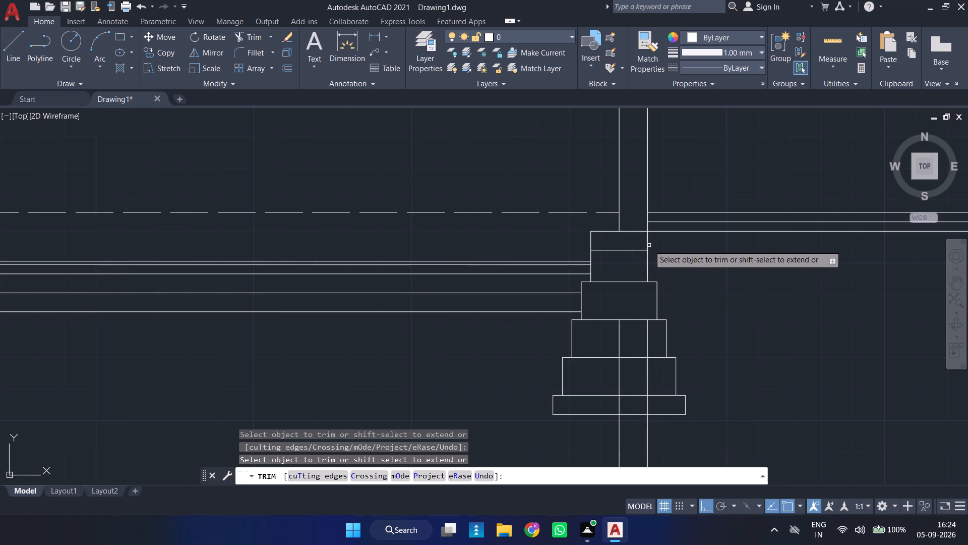
left_click(658, 334)
left_click(604, 338)
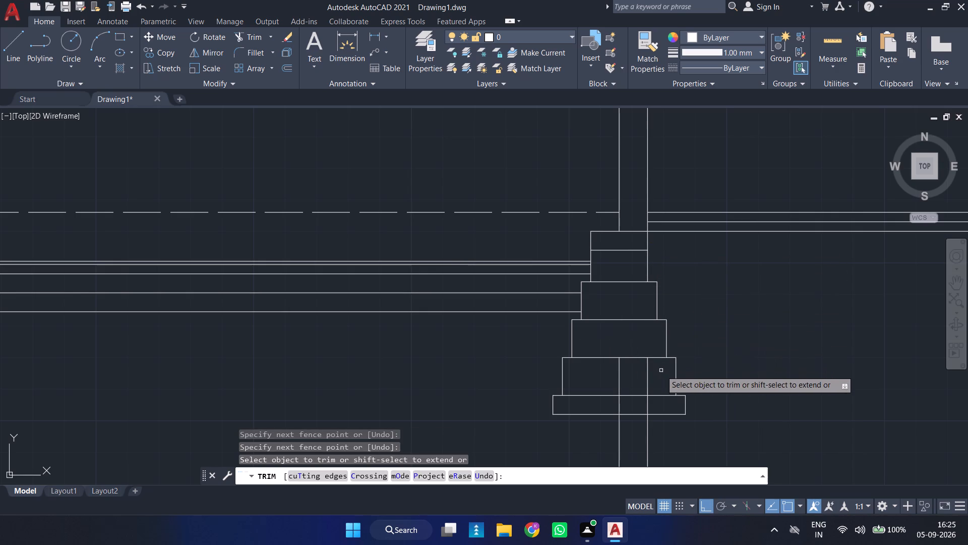
left_click(662, 371)
left_click(593, 386)
left_click(651, 405)
left_click(609, 405)
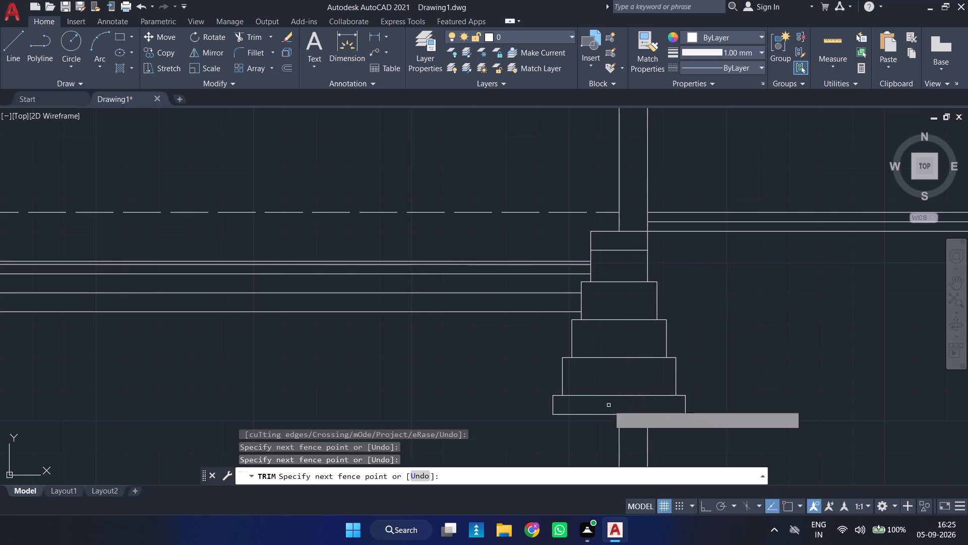
Trim away both interior wall lines extending below the stepped footing's base.
scroll(611, 395, "down", 2)
middle_click_drag(648, 427, 640, 322)
left_click_drag(643, 314, 627, 325)
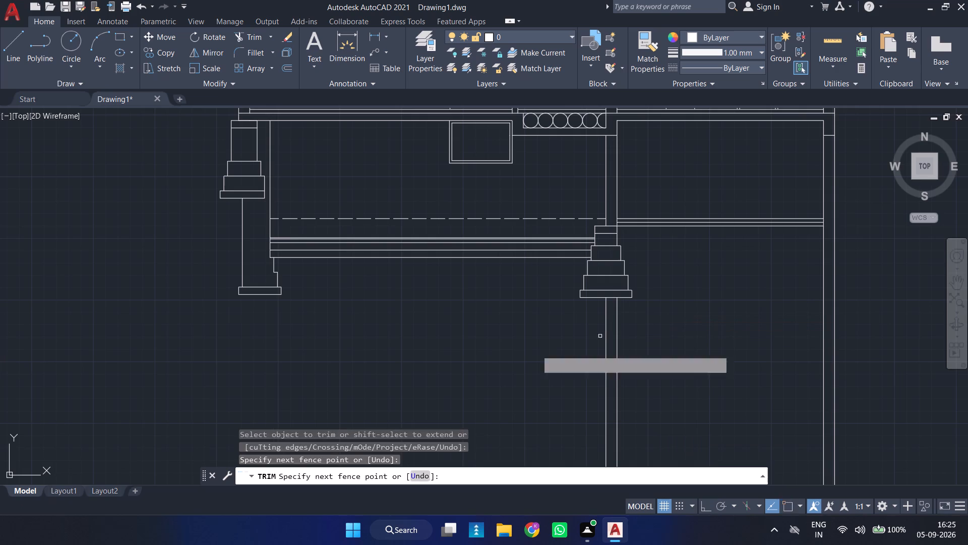
left_click(493, 363)
left_click(672, 355)
scroll(666, 347, "down", 3)
middle_click_drag(663, 353, 658, 362)
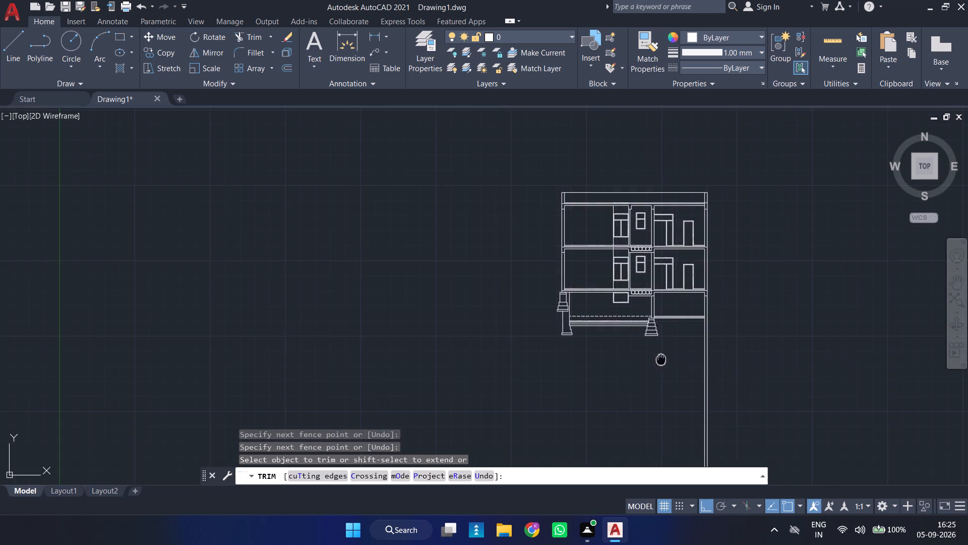
middle_click_drag(658, 362, 569, 392)
scroll(566, 373, "up", 2)
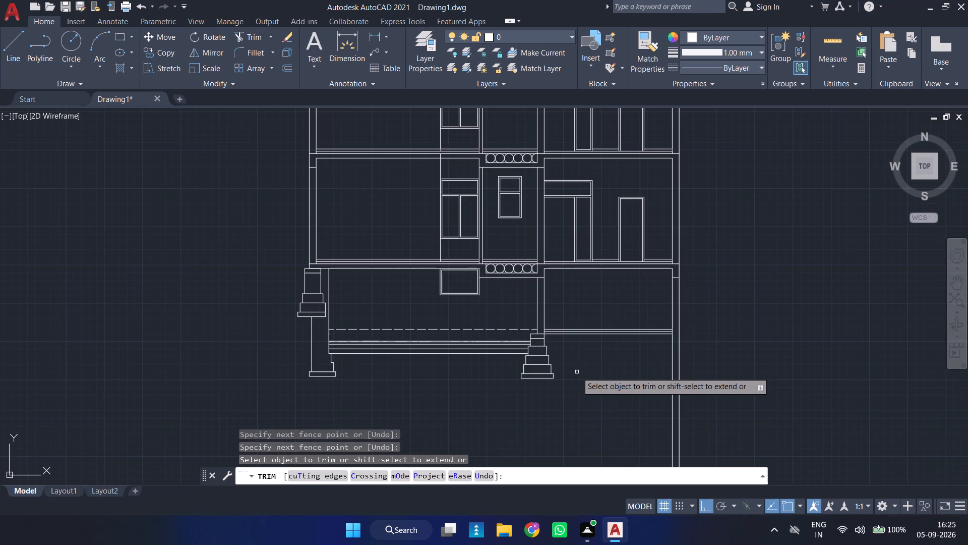
scroll(577, 371, "up", 1)
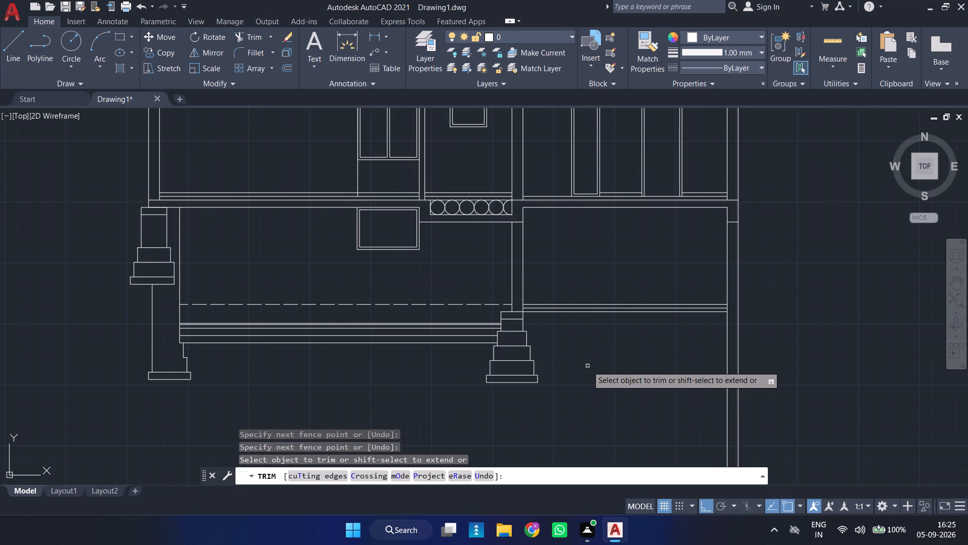
scroll(588, 366, "up", 1)
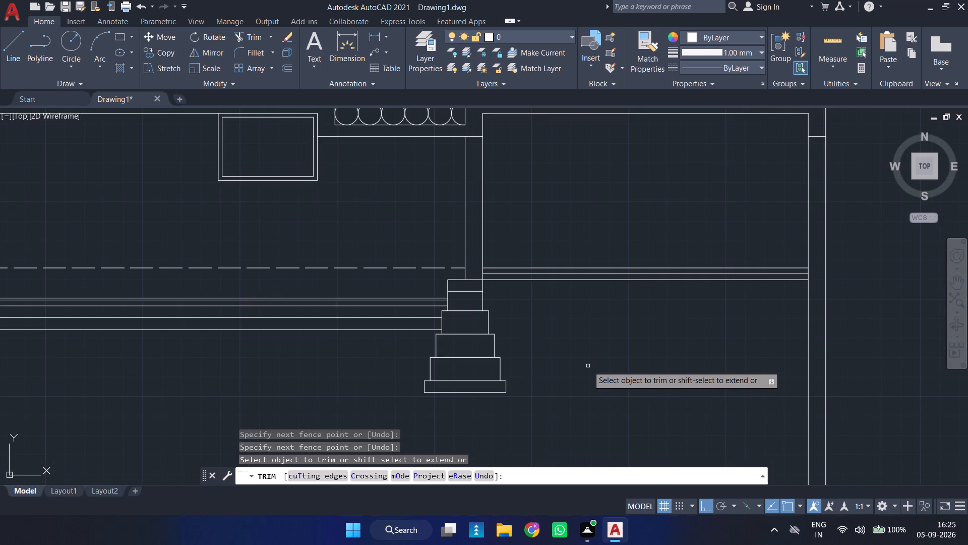
scroll(587, 362, "down", 2)
scroll(587, 362, "up", 1)
key("Escape")
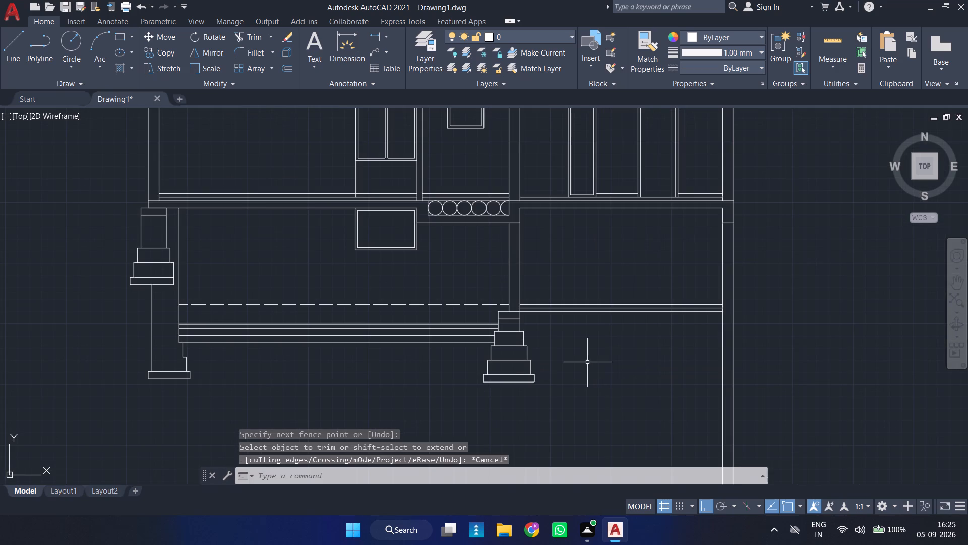
Erase the lowest of the three floor lines in the right-hand bay.
scroll(381, 372, "up", 2)
middle_click_drag(383, 367, 385, 367)
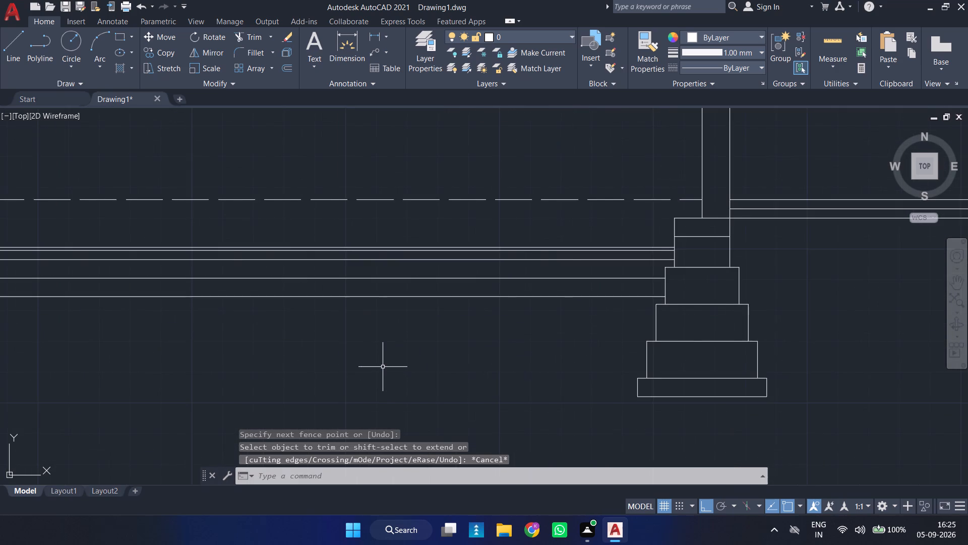
middle_click_drag(385, 367, 496, 366)
scroll(499, 354, "down", 1)
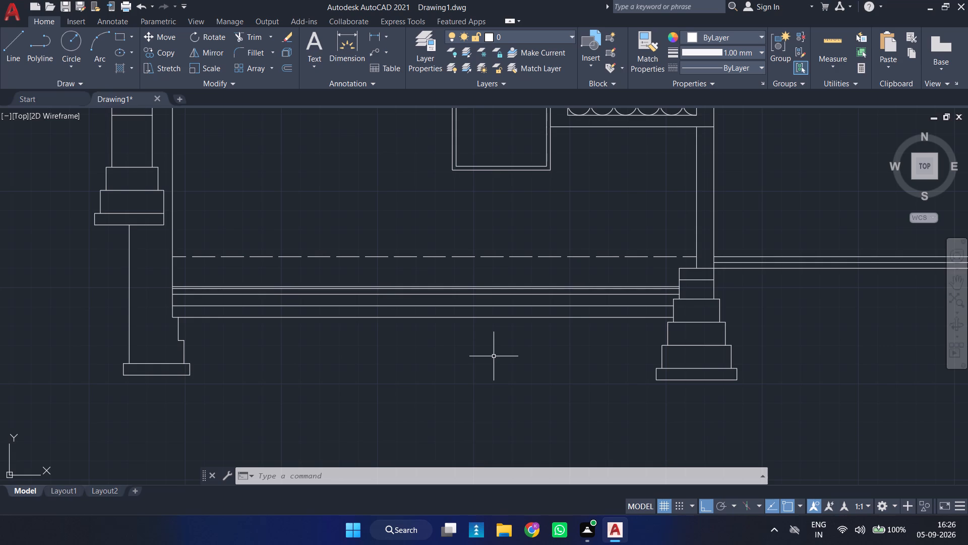
middle_click_drag(508, 352, 387, 273)
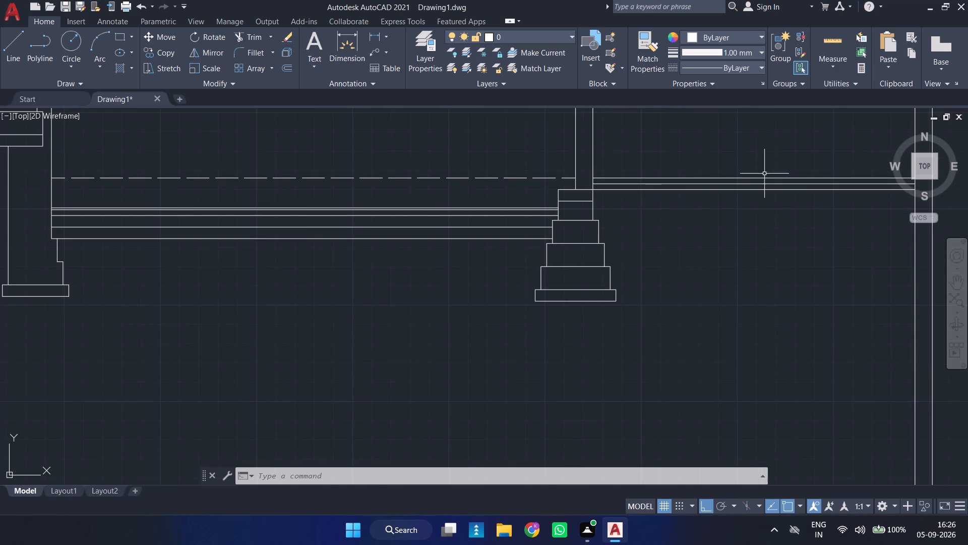
left_click(622, 189)
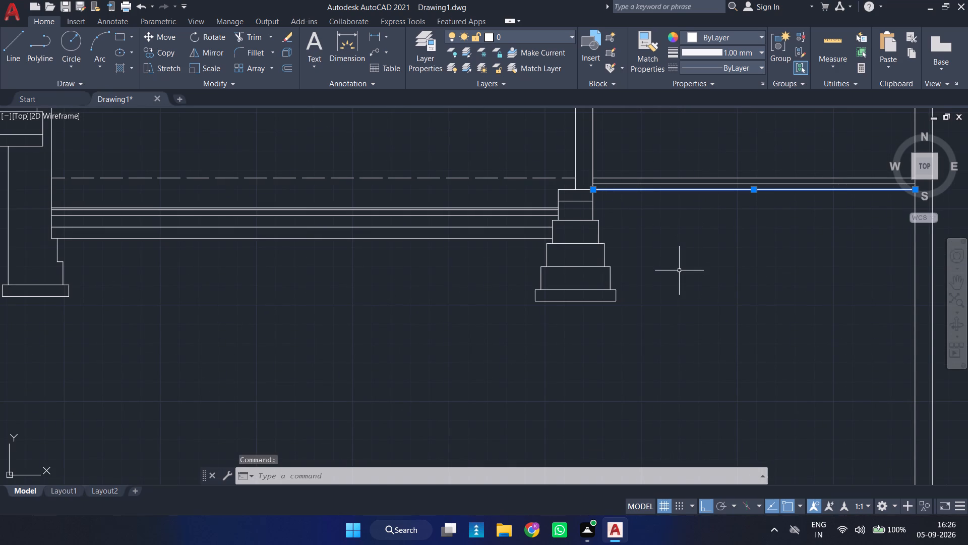
key("Delete")
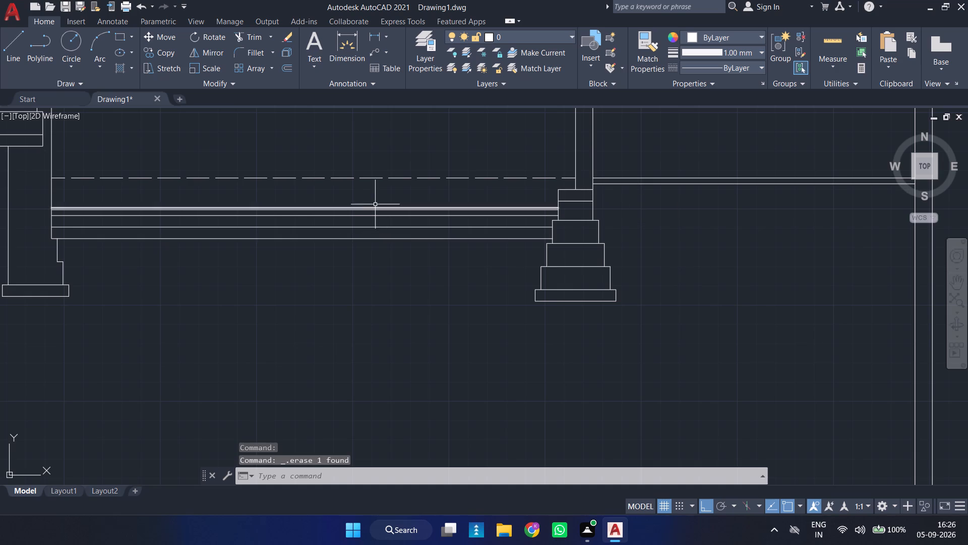
Copy the left-hand bay's five layered floor lines into the right-hand bay, aligning the top line's left end with the lower existing floor line at the interior wall.
left_click(379, 199)
left_click(308, 256)
type("CO")
key("Return")
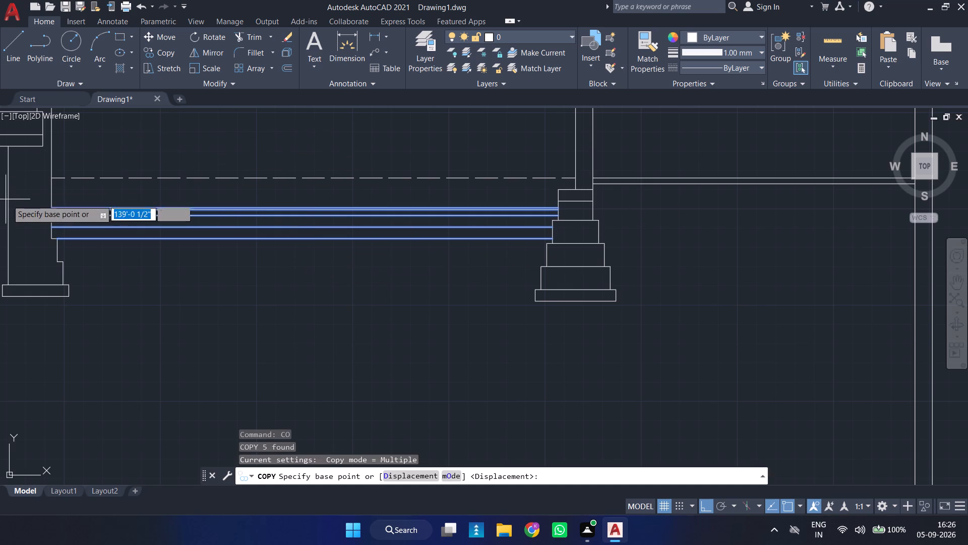
scroll(40, 204, "up", 3)
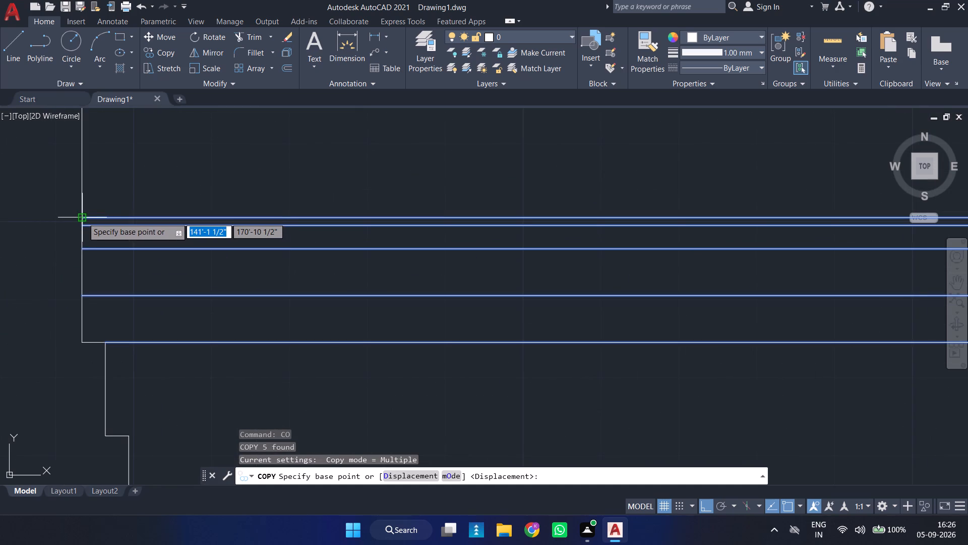
left_click(83, 217)
scroll(360, 236, "down", 3)
middle_click_drag(841, 212, 463, 221)
scroll(462, 222, "up", 3)
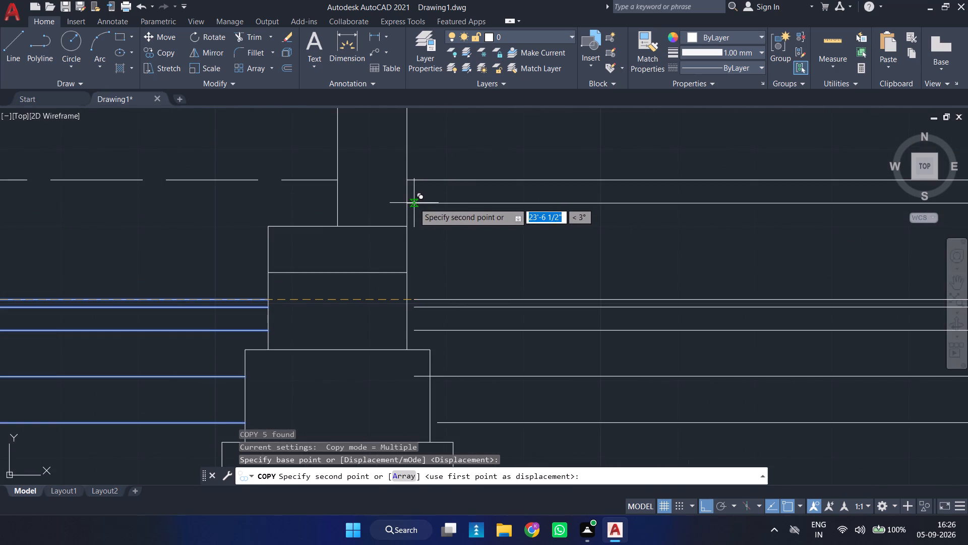
left_click(410, 203)
scroll(537, 253, "down", 3)
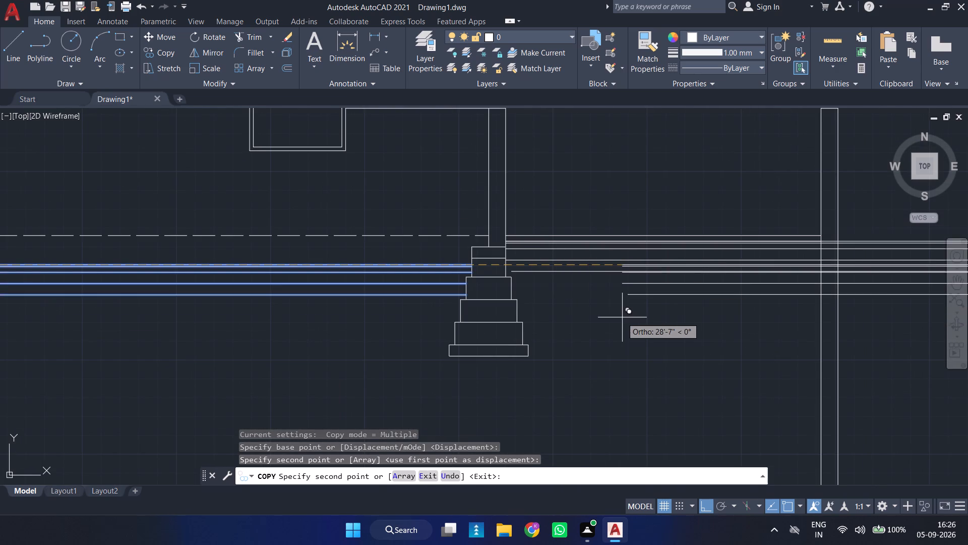
key("Escape")
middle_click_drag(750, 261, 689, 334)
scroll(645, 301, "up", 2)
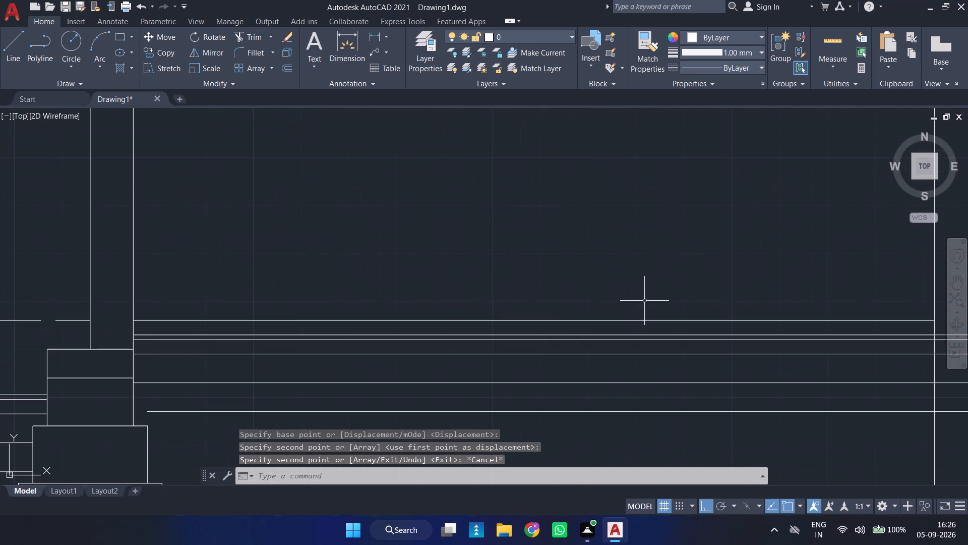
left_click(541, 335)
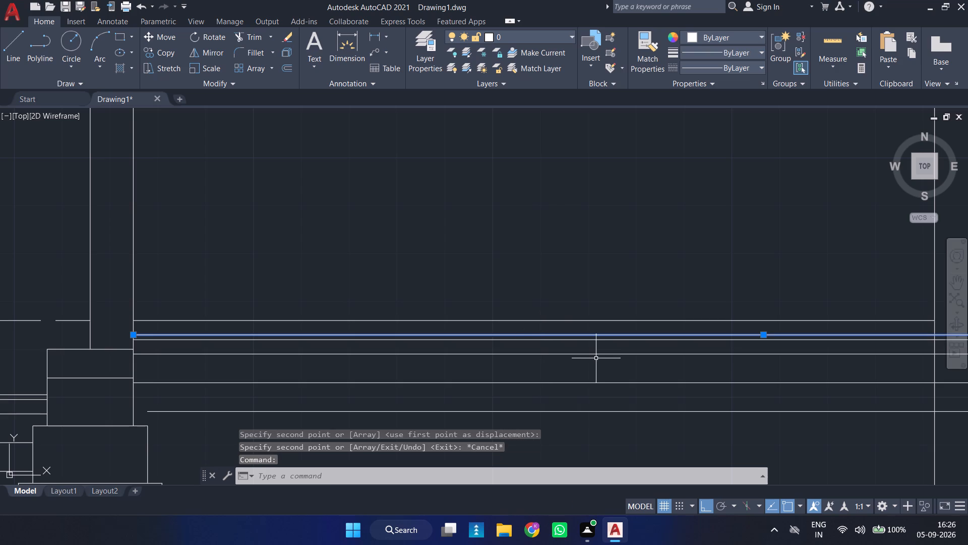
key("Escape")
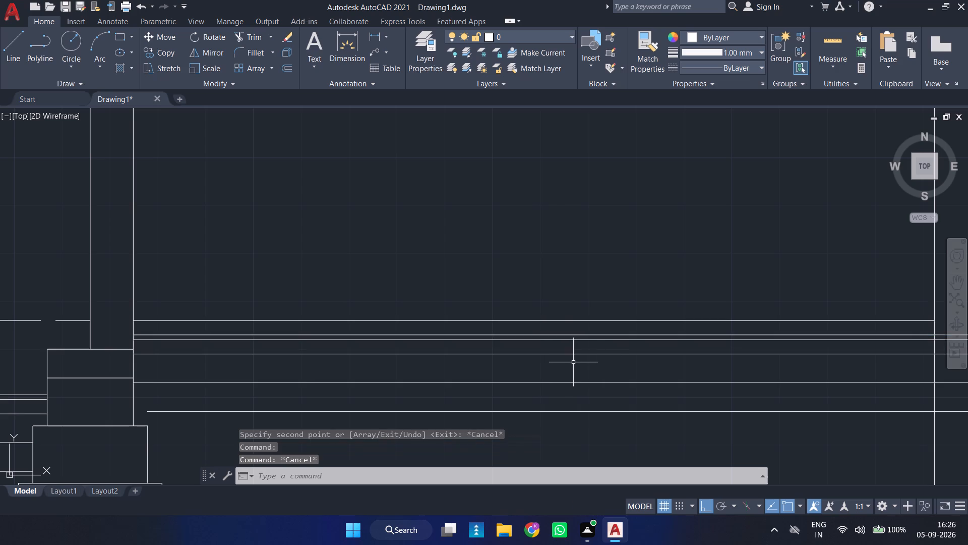
Erase the original lower floor line that sits against the copied layer lines in the right-hand bay.
scroll(573, 359, "down", 2)
left_click(394, 316)
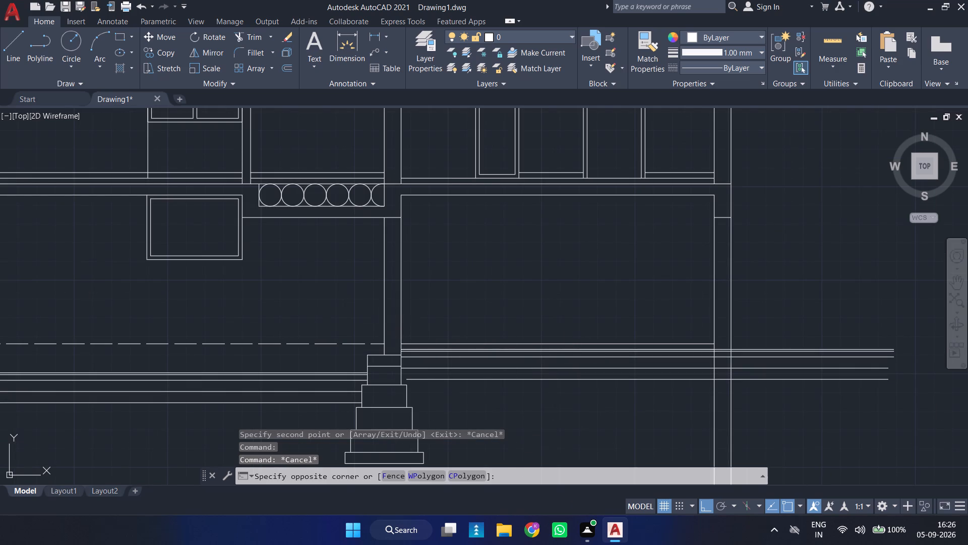
left_click(724, 355)
scroll(598, 359, "up", 3)
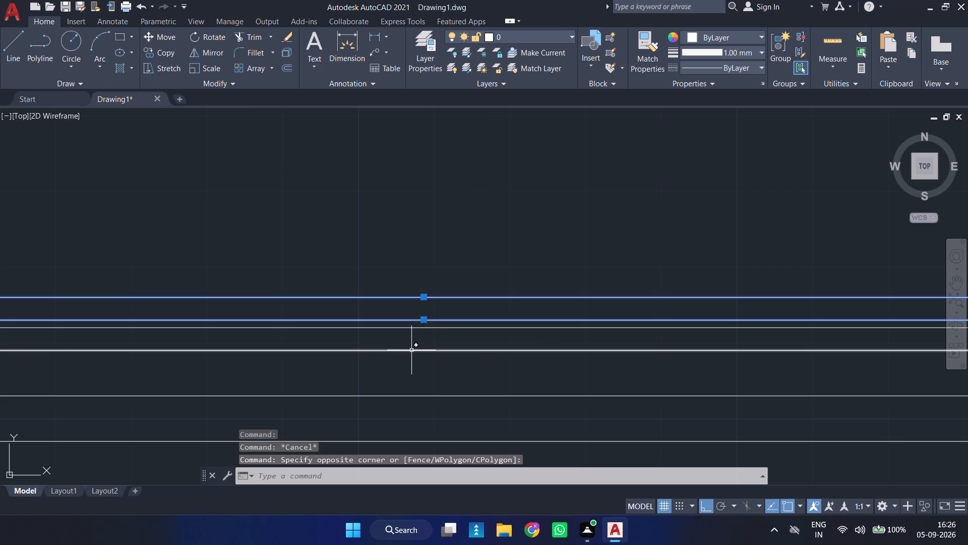
left_click(393, 297, "shift")
scroll(495, 352, "down", 3)
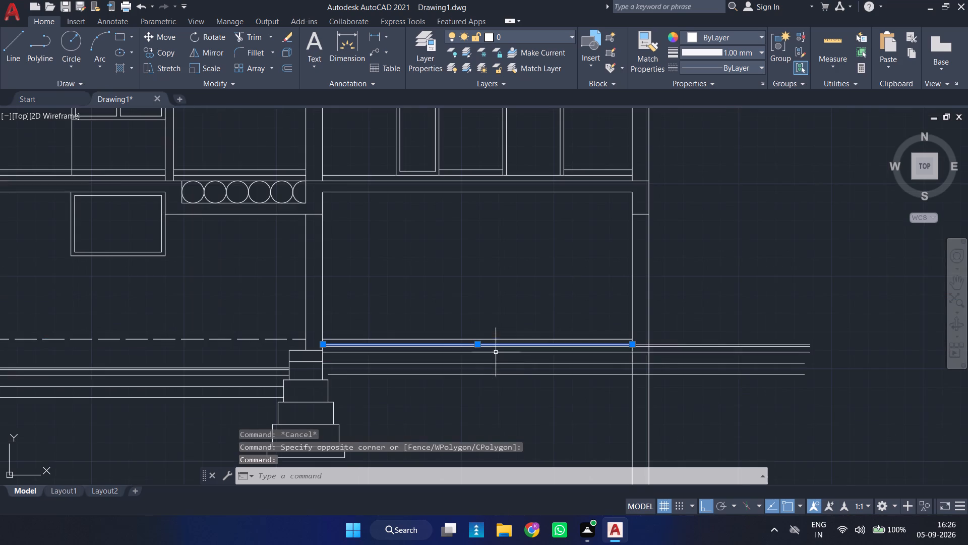
key("Delete")
Trim the right-hand bay's five floor layer lines where they cross the outer wall and run beyond it.
scroll(452, 380, "up", 1)
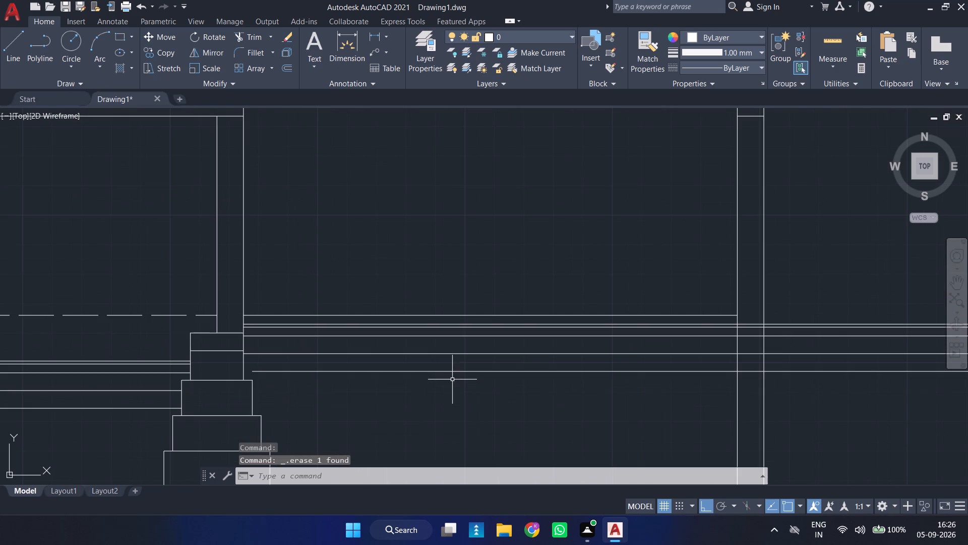
type("TR")
key("Return")
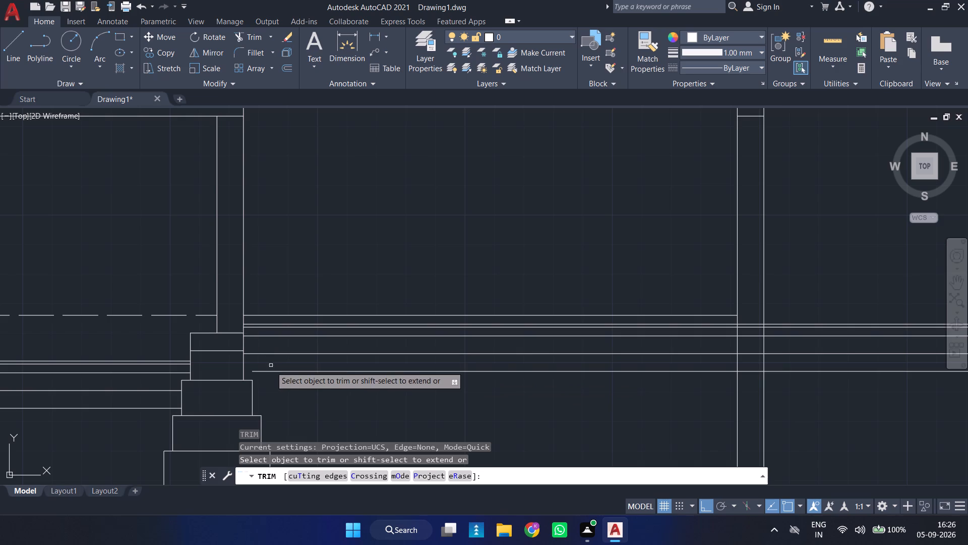
left_click(755, 312)
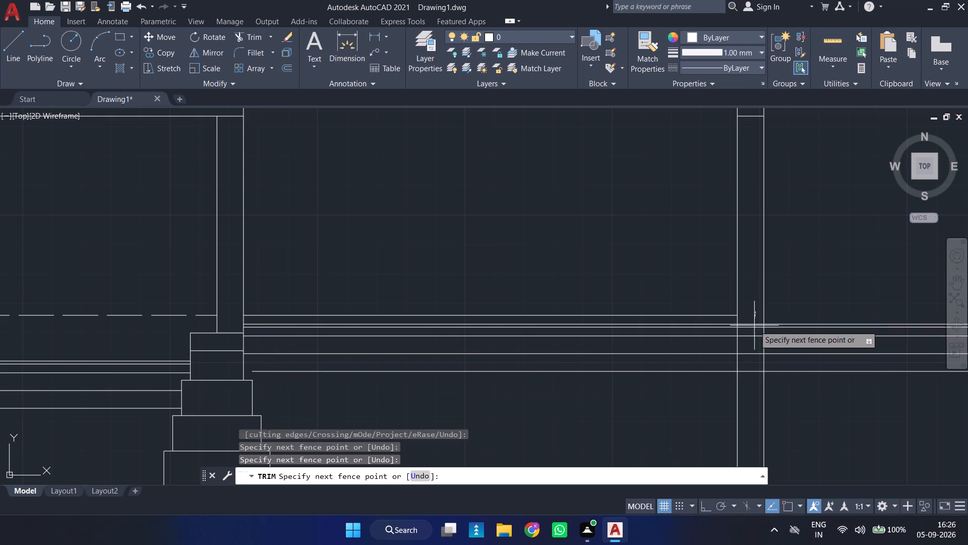
left_click(755, 396)
left_click(799, 294)
left_click(801, 406)
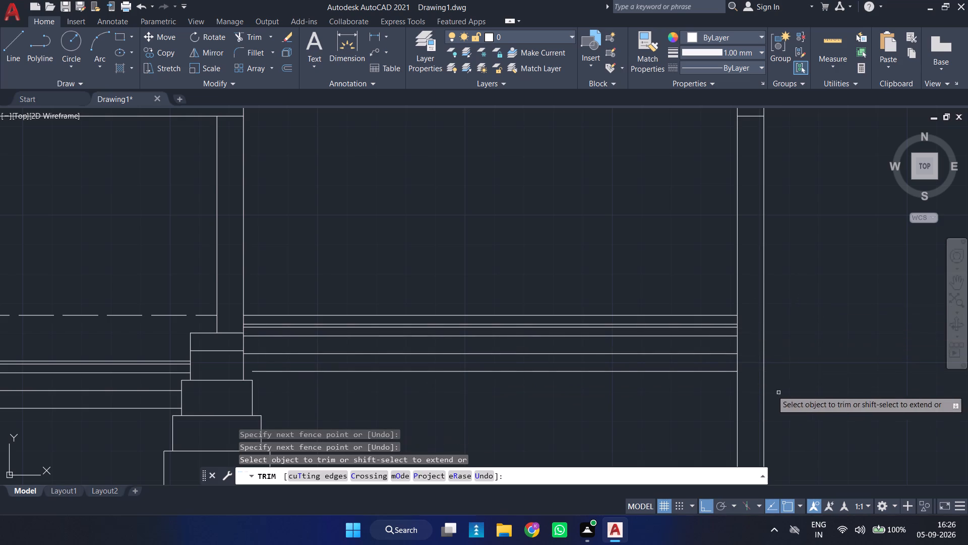
Extend the lowest floor layer line of the right-hand bay to the interior wall's stepped footing.
left_click(294, 387, "shift")
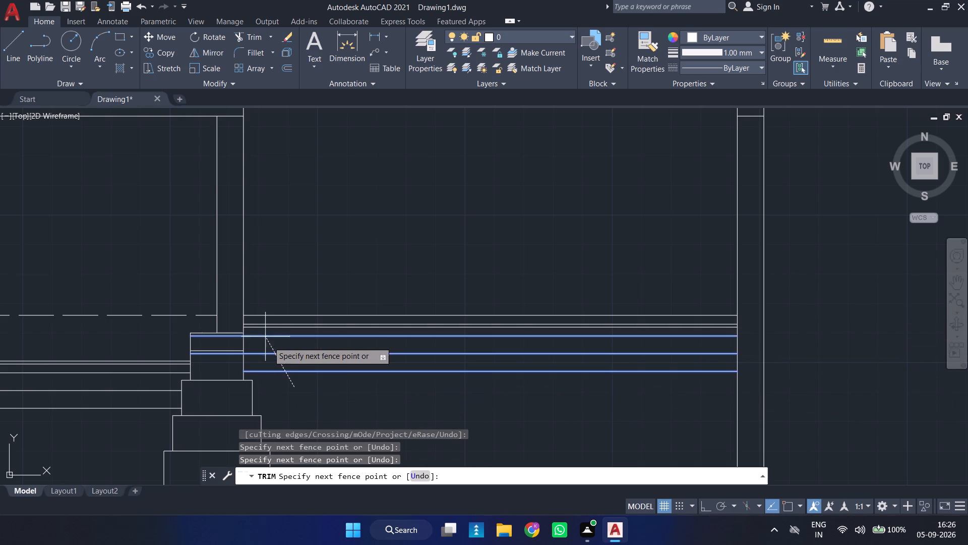
left_click(281, 366, "shift")
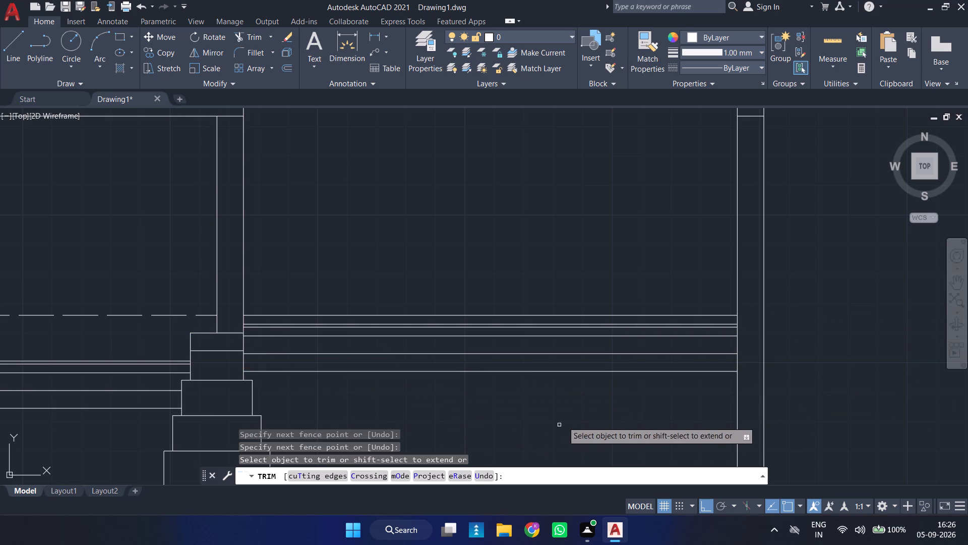
key("Escape")
Look over the section's lower level and the storey above, examining the footings, floor layers and slab lines.
scroll(389, 370, "down", 2)
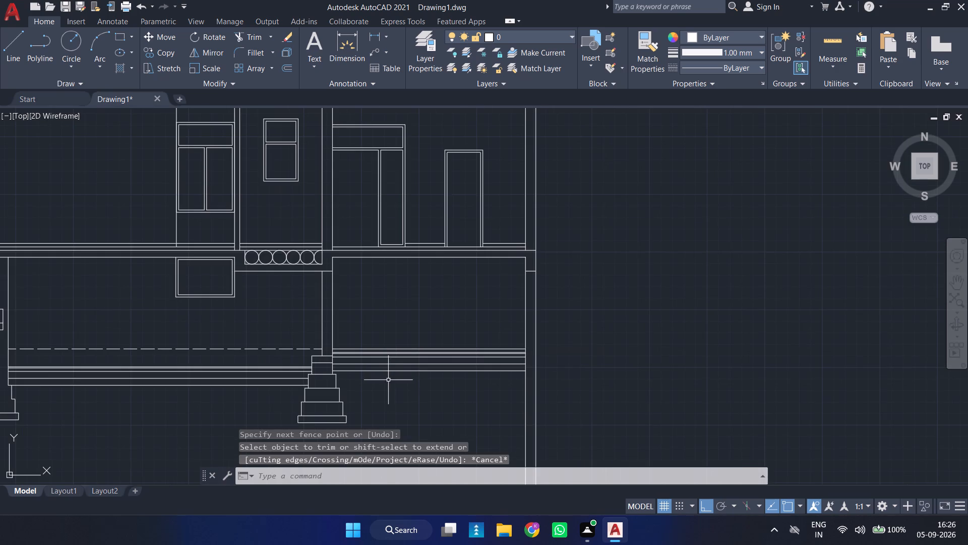
middle_click_drag(401, 389, 603, 375)
scroll(605, 371, "up", 2)
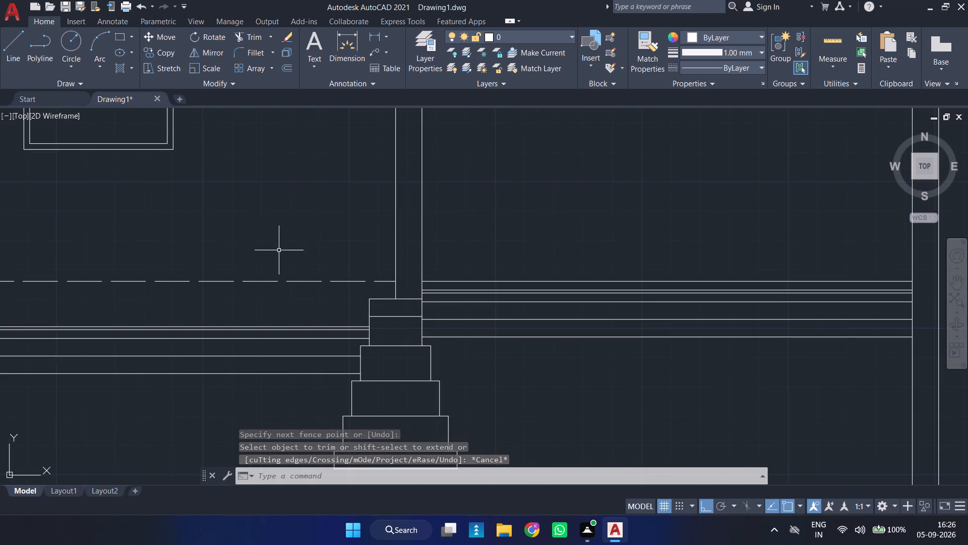
scroll(276, 229, "down", 2)
middle_click_drag(275, 229, 415, 386)
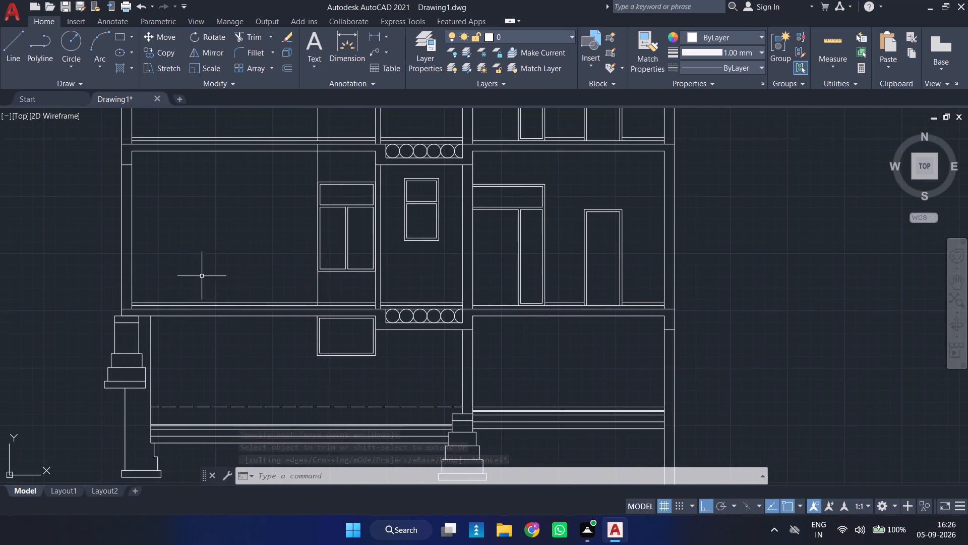
scroll(217, 263, "down", 2)
scroll(346, 324, "up", 2)
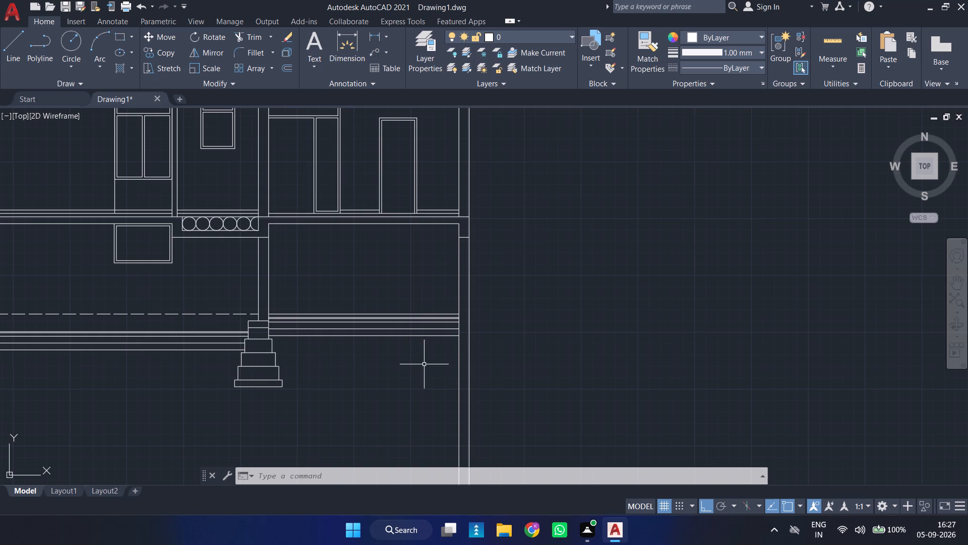
key("Escape")
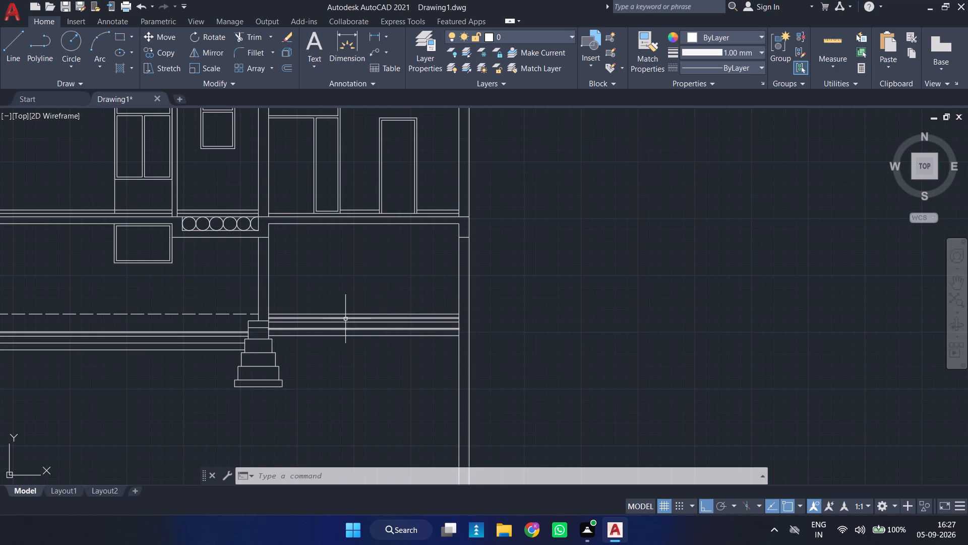
scroll(268, 263, "down", 2)
middle_click_drag(270, 265, 503, 325)
scroll(501, 322, "up", 1)
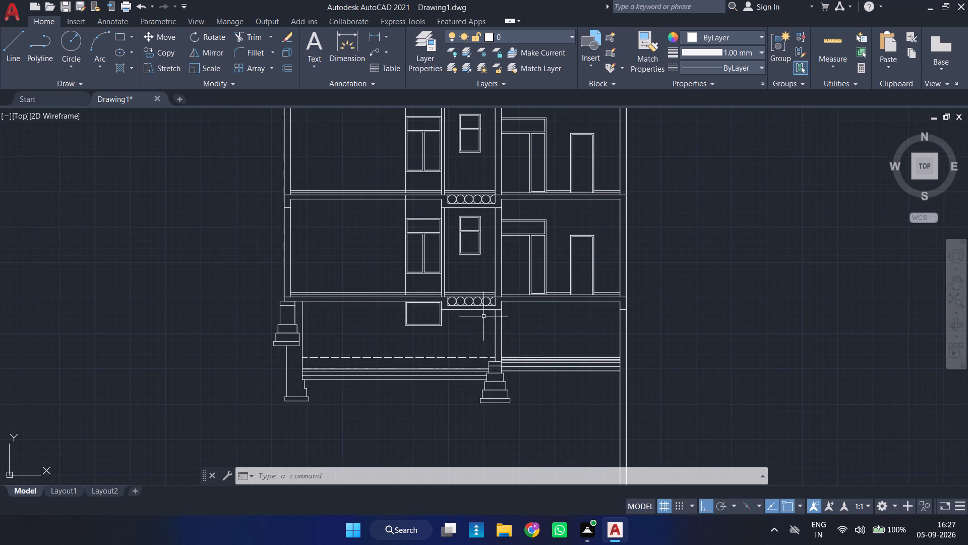
middle_click_drag(378, 307, 373, 450)
scroll(344, 431, "up", 2)
middle_click_drag(354, 409, 399, 312)
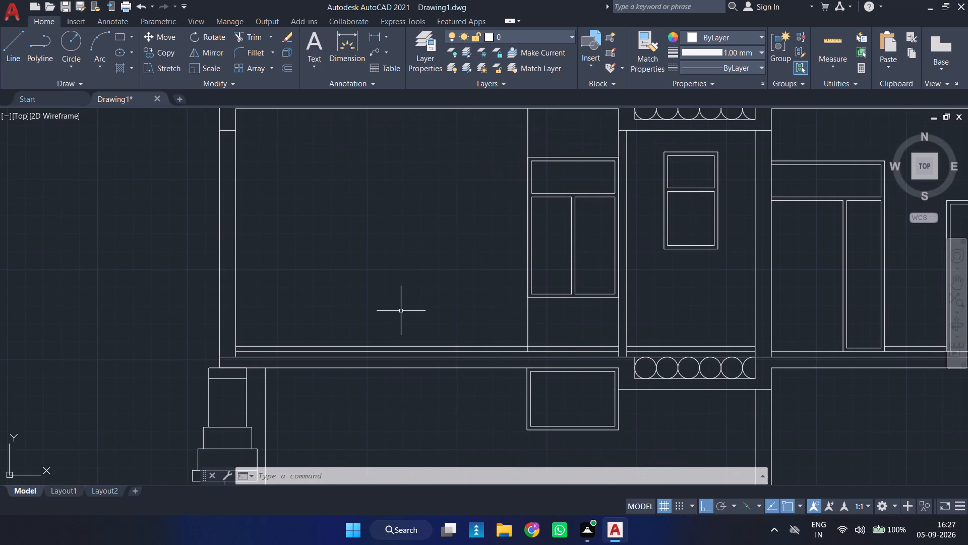
scroll(415, 317, "down", 1)
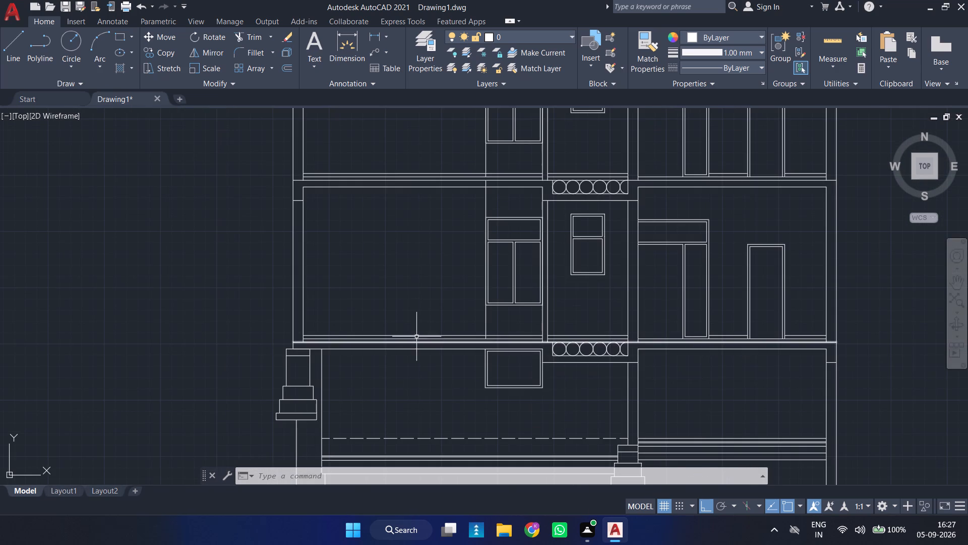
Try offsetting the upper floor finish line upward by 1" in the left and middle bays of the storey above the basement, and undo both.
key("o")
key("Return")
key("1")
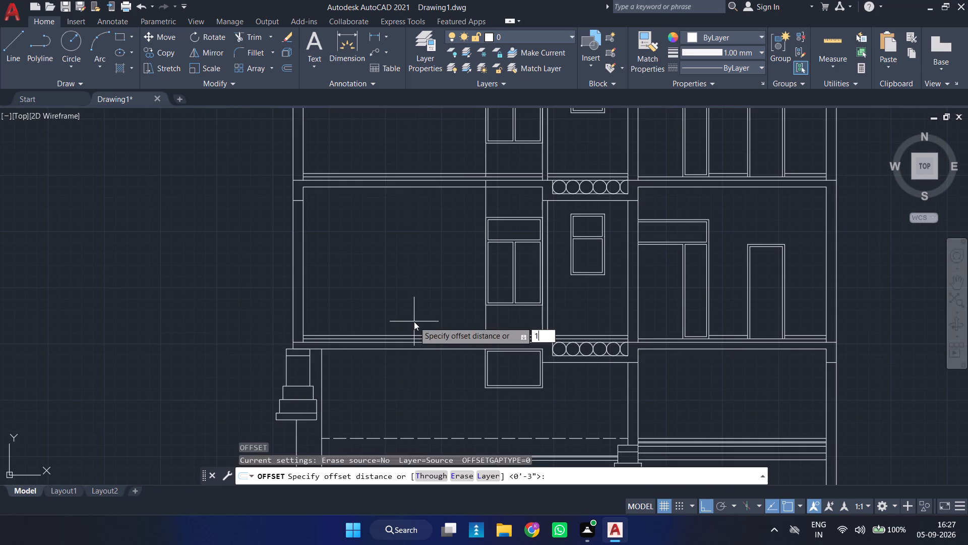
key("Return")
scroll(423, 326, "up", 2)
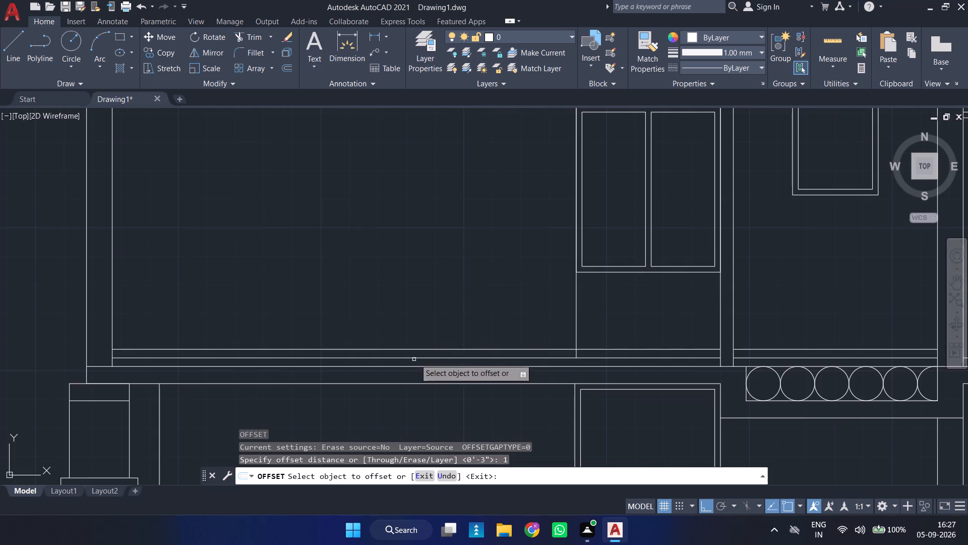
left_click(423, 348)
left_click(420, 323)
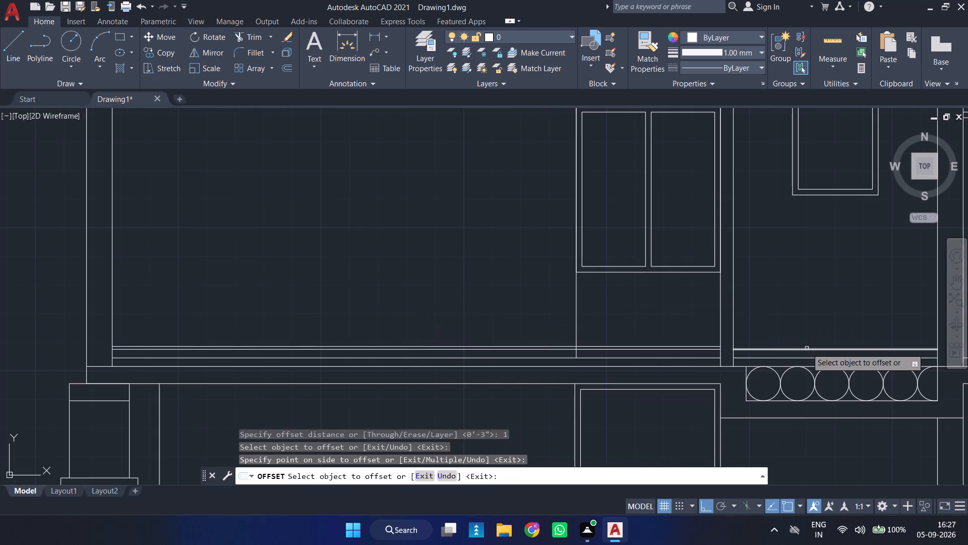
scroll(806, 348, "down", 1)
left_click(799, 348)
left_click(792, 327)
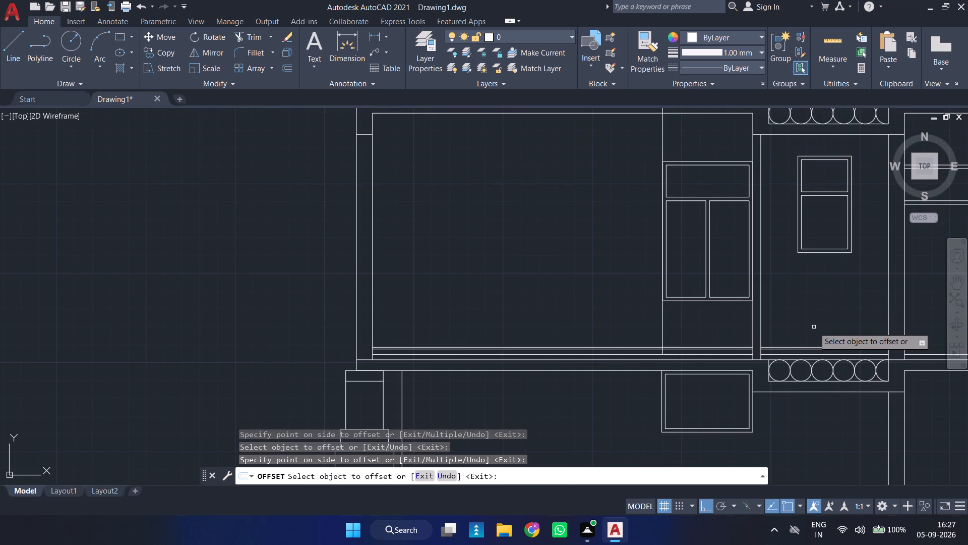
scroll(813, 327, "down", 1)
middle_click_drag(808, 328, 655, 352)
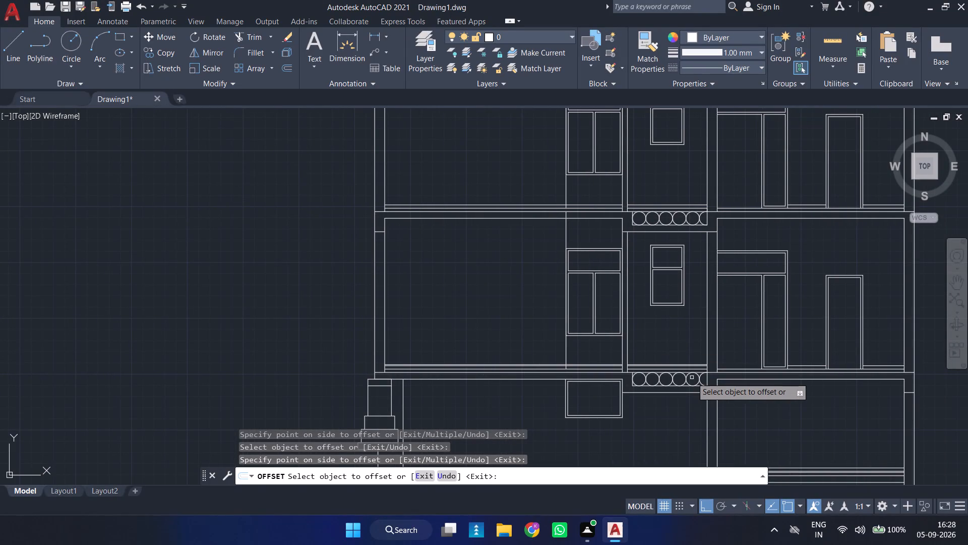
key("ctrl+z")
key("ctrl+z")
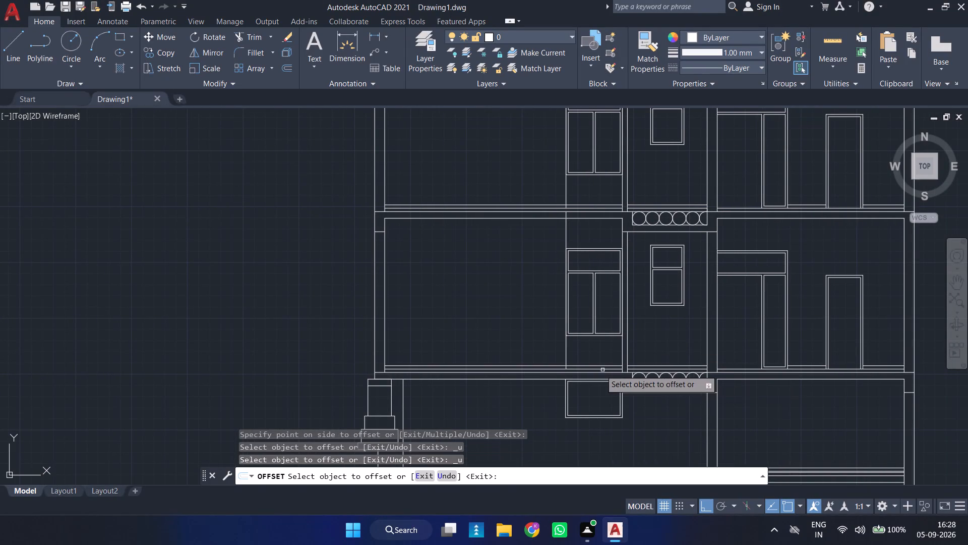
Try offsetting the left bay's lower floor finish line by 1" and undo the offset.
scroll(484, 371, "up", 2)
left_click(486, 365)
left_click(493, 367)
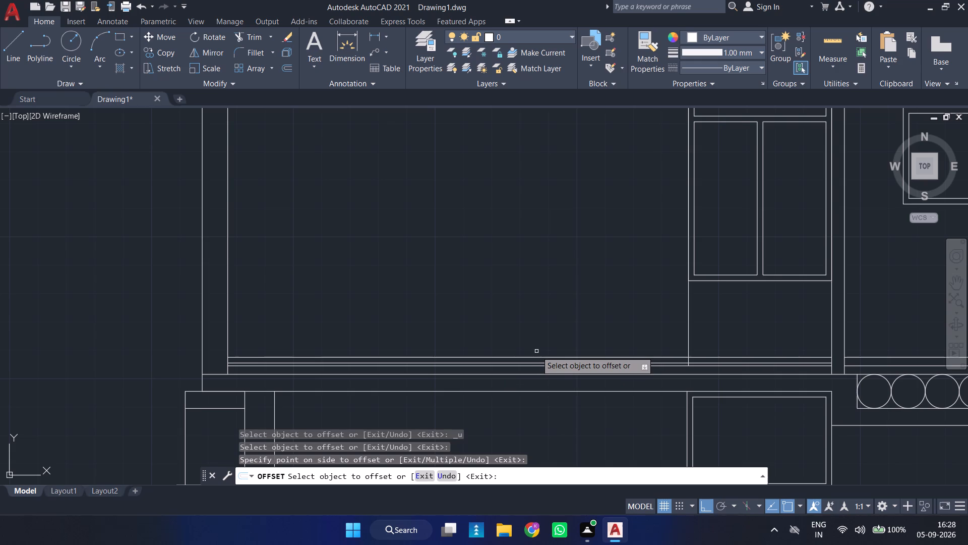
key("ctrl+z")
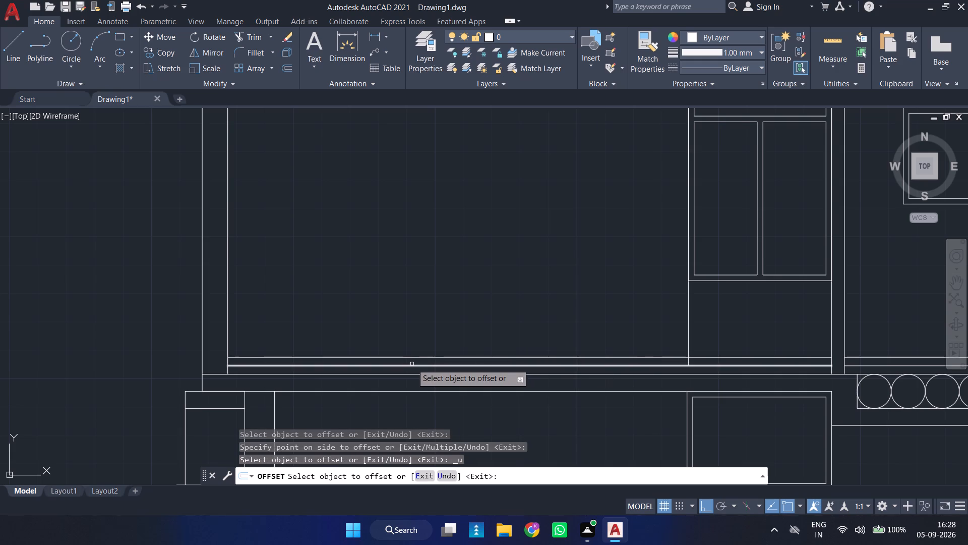
Offset the lower floor finish line upward by 1" in the left, middle and right bays of the storey above the basement.
left_click(412, 364)
left_click(412, 366)
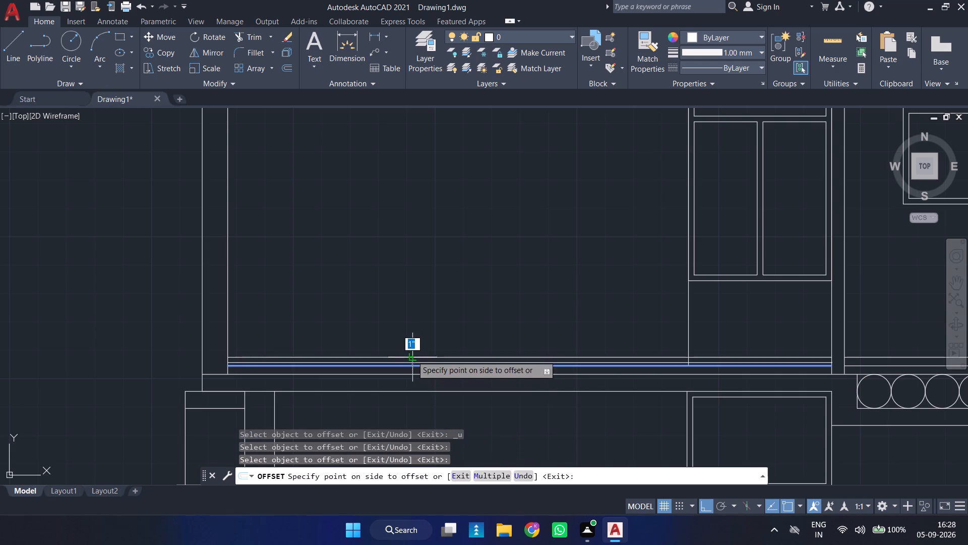
left_click(412, 351)
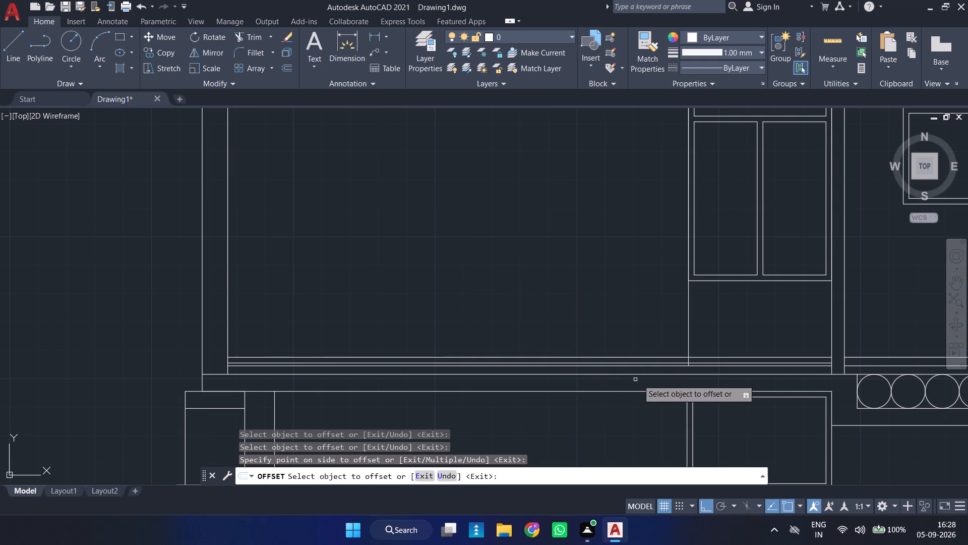
scroll(643, 379, "down", 1)
middle_click_drag(729, 378, 517, 359)
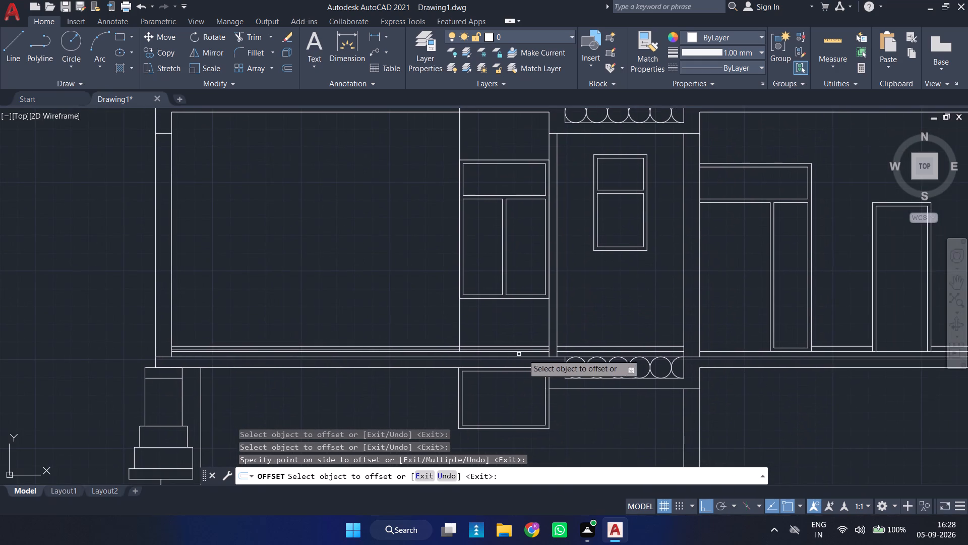
scroll(567, 350, "up", 2)
left_click(583, 355)
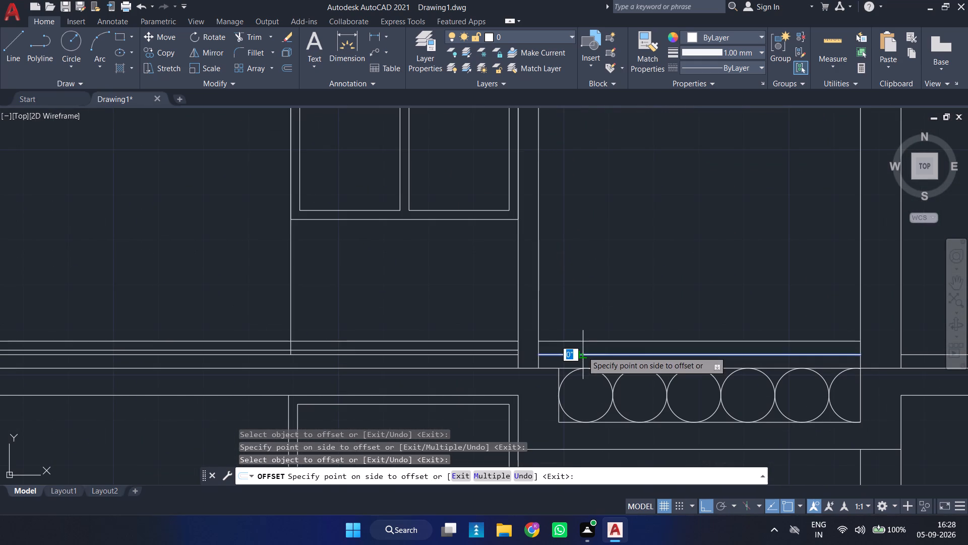
left_click(582, 350)
scroll(593, 349, "down", 2)
middle_click_drag(762, 354, 662, 356)
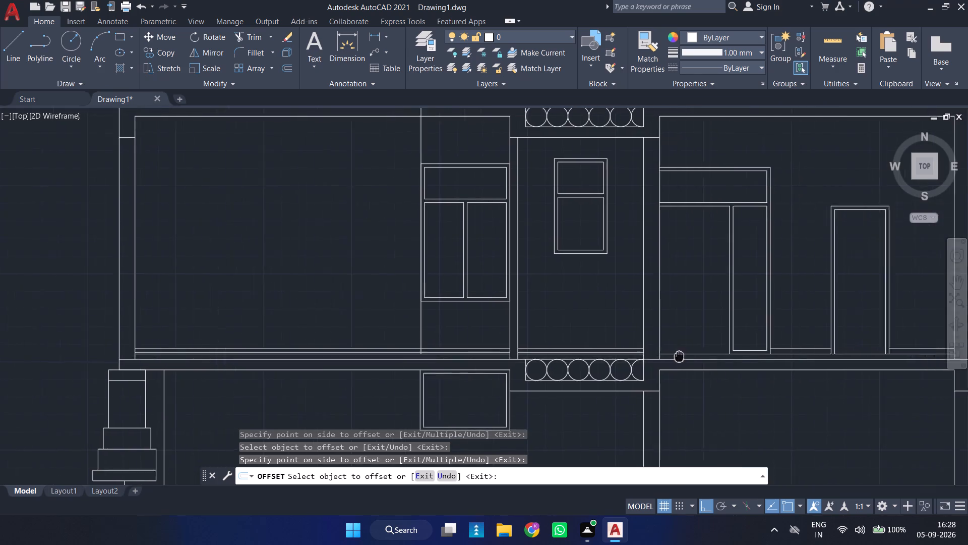
middle_click_drag(662, 356, 422, 344)
scroll(416, 337, "up", 2)
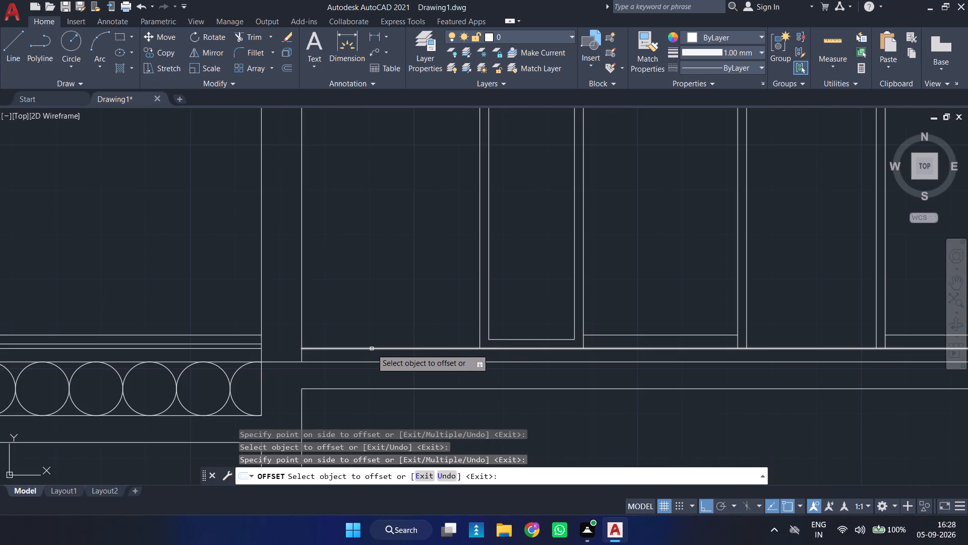
left_click(372, 349)
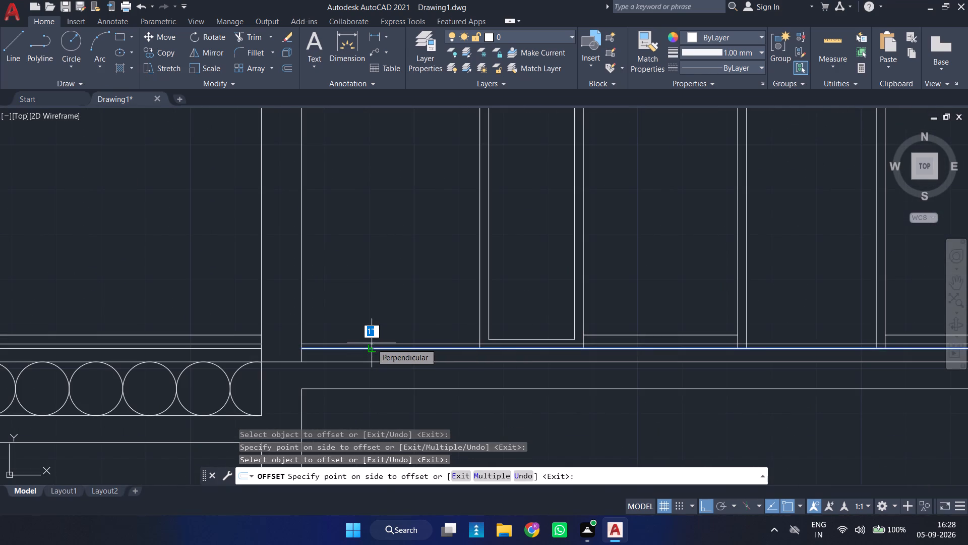
left_click(372, 343)
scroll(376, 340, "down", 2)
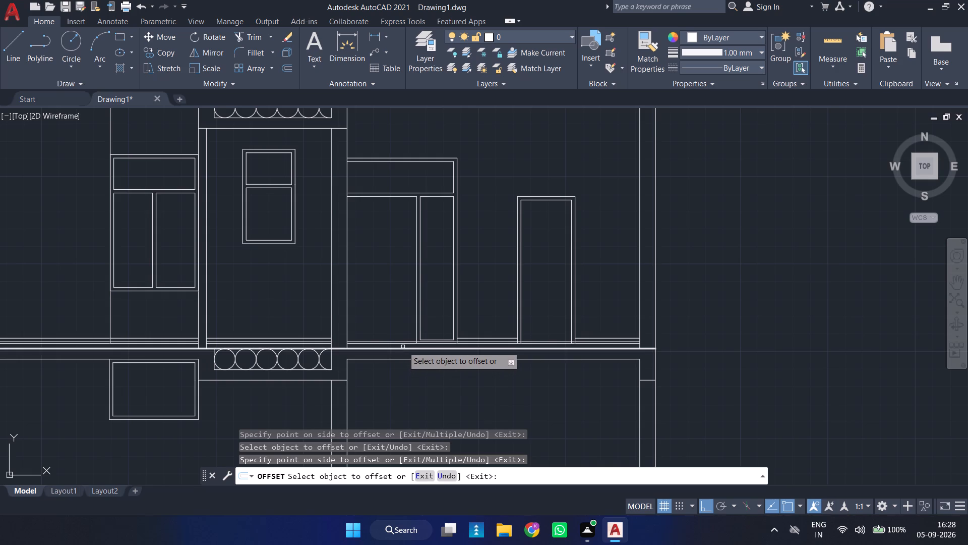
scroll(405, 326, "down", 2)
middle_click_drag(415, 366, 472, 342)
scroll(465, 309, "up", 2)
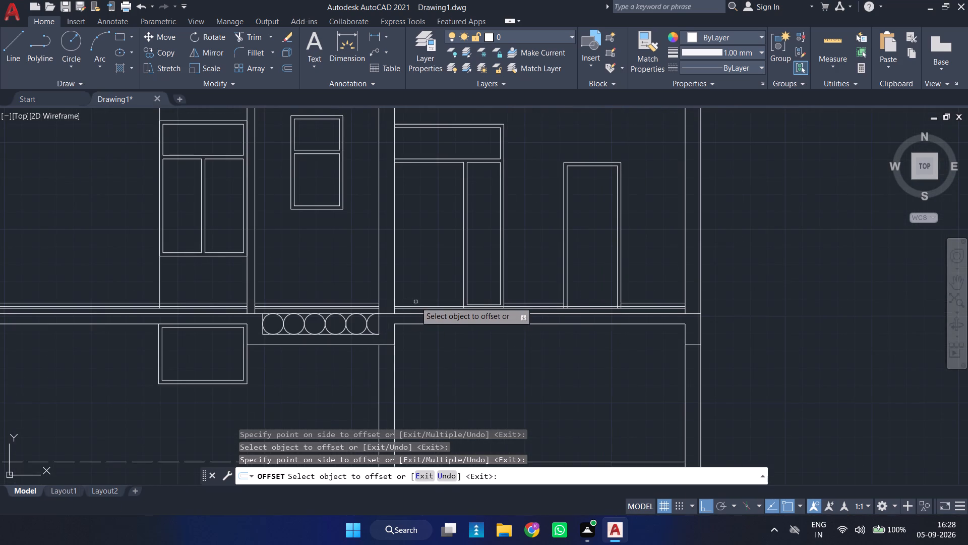
Move the right bay's doors, threshold and skirting lines in the storey above the basement up onto the new finish line.
scroll(415, 301, "up", 2)
scroll(418, 298, "down", 3)
scroll(414, 357, "down", 1)
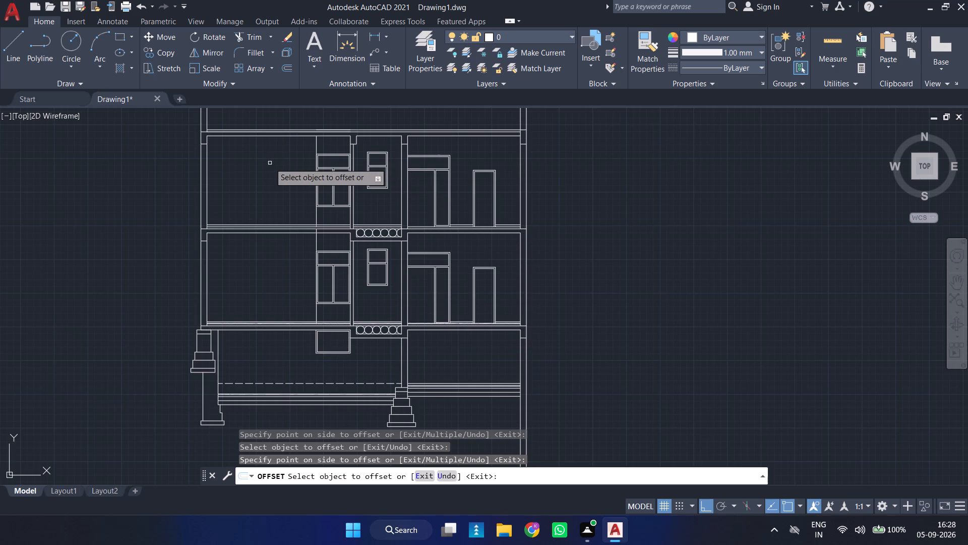
key("Escape")
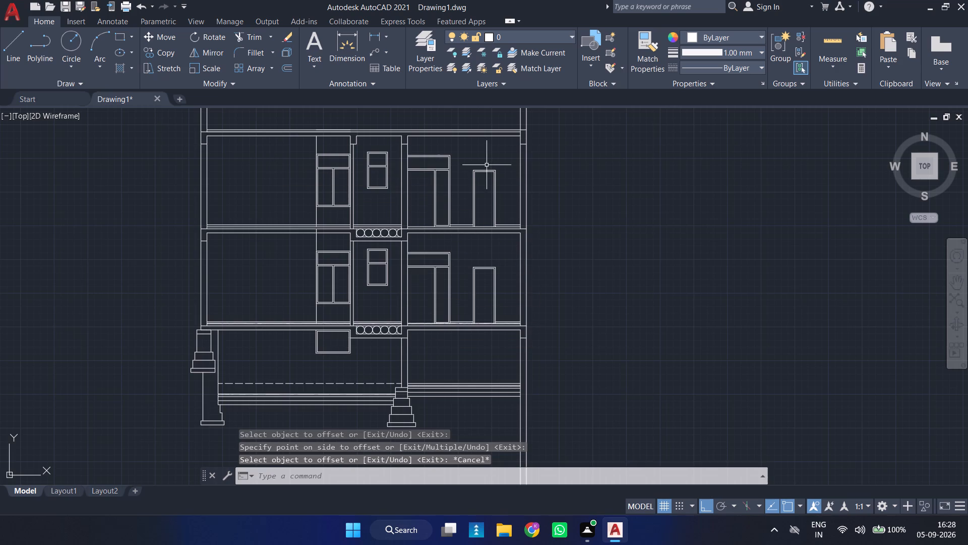
middle_click_drag(487, 162, 455, 213)
scroll(456, 217, "up", 2)
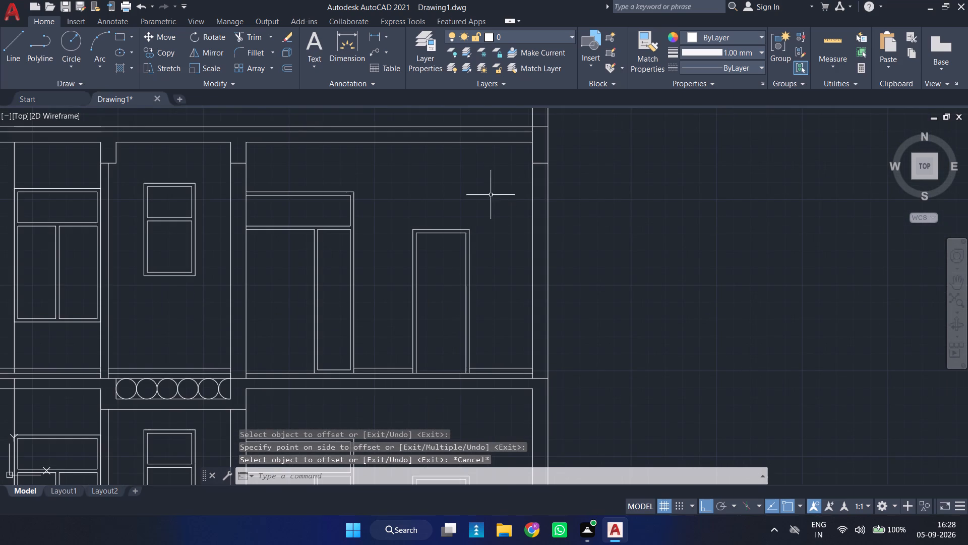
scroll(365, 324, "down", 2)
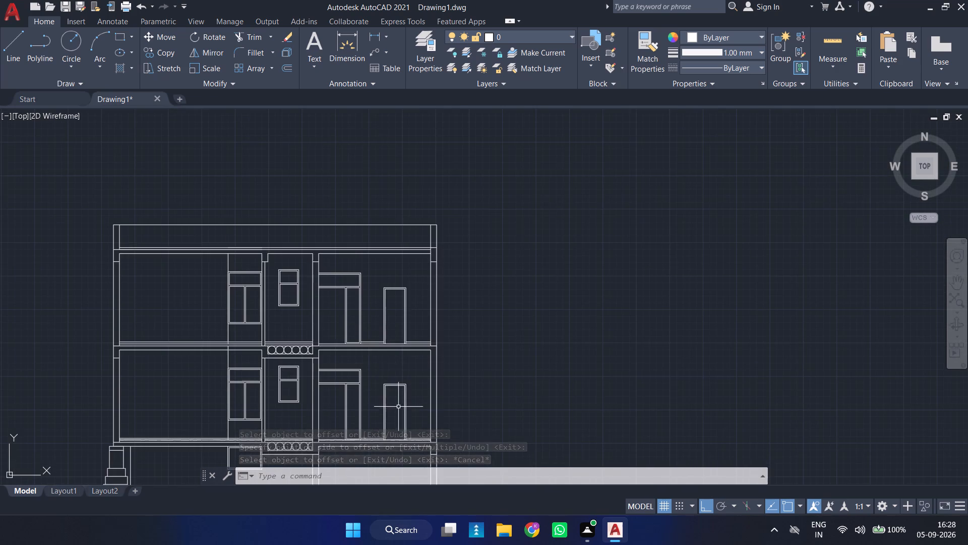
middle_click_drag(398, 406, 398, 301)
scroll(384, 295, "up", 3)
left_click(456, 221)
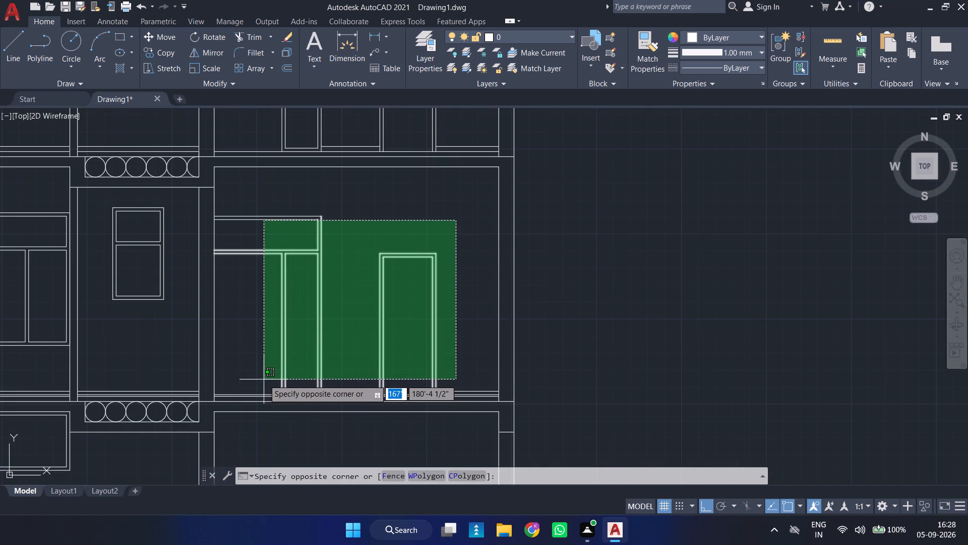
left_click(254, 368)
left_click(286, 190)
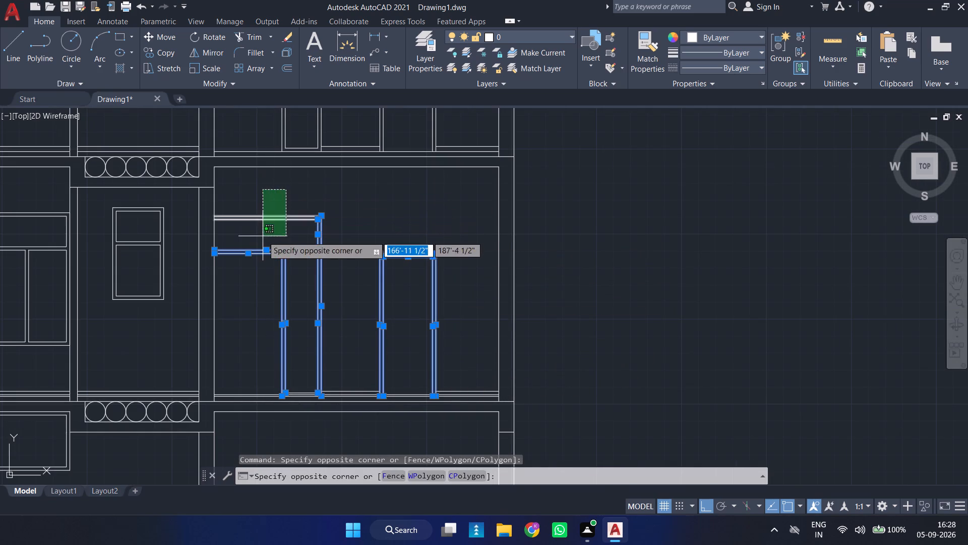
left_click(263, 236)
middle_click_drag(346, 363, 361, 253)
scroll(352, 281, "up", 2)
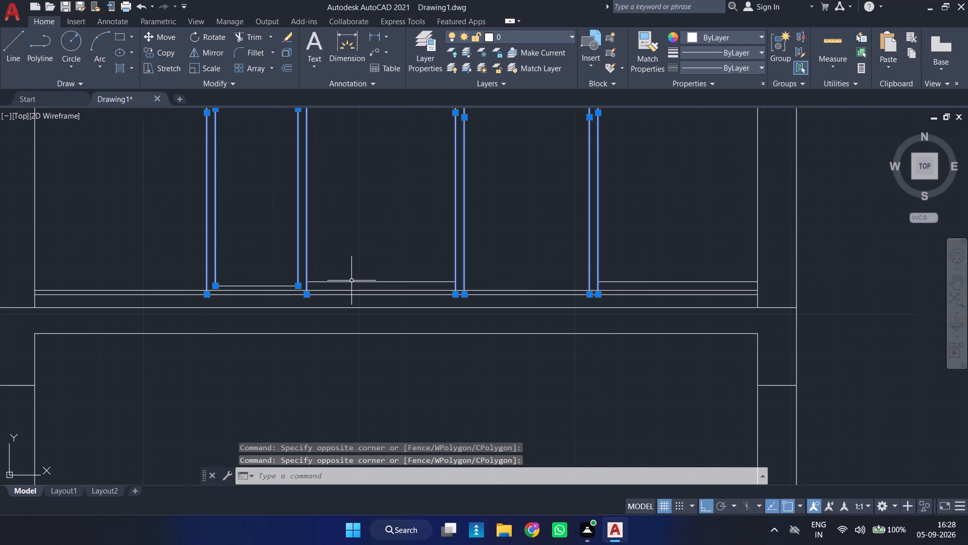
left_click(256, 285)
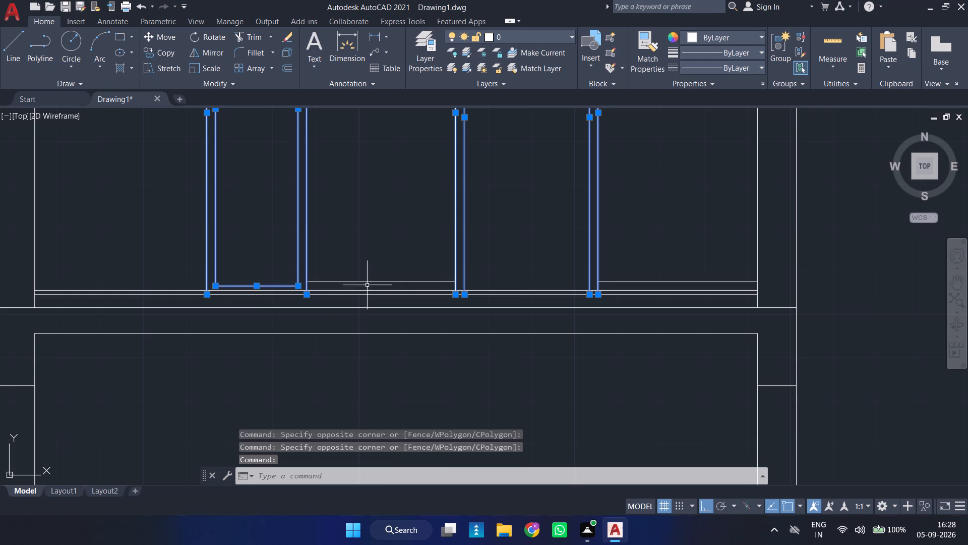
left_click(370, 280)
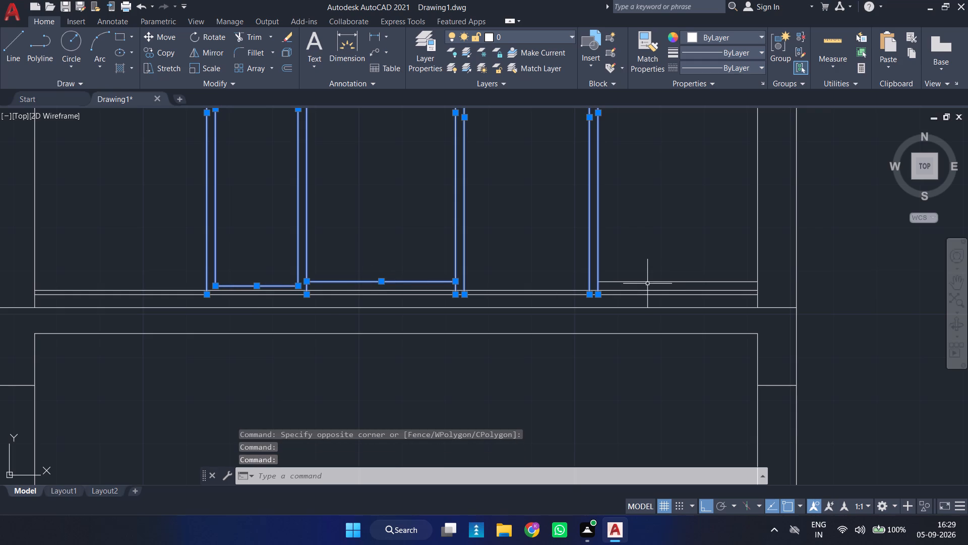
left_click(648, 282)
key("m")
key("Return")
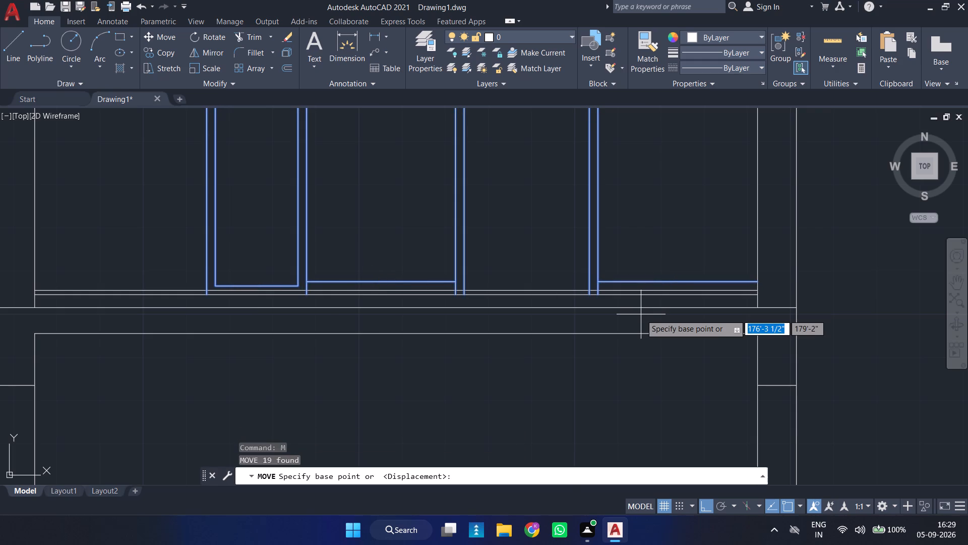
scroll(589, 294, "up", 4)
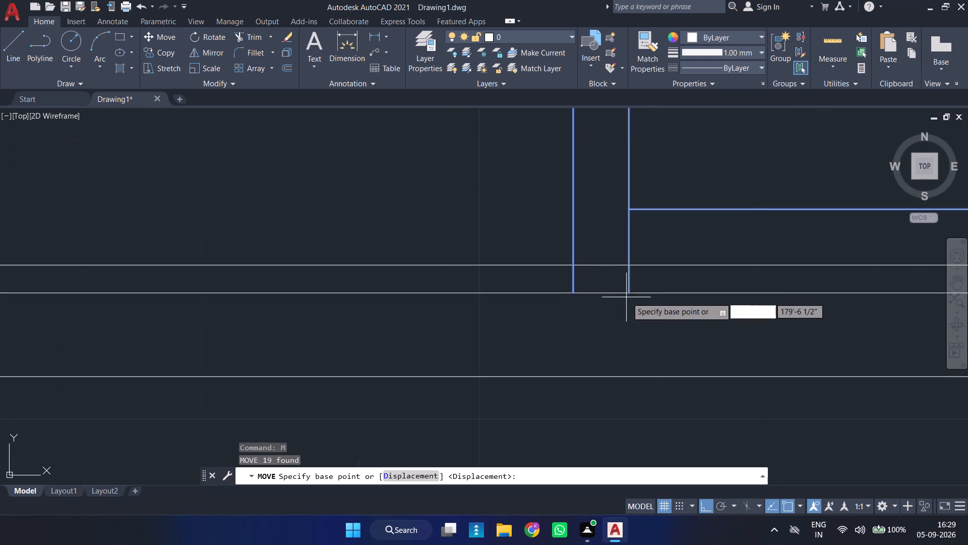
left_click(629, 293)
left_click(629, 262)
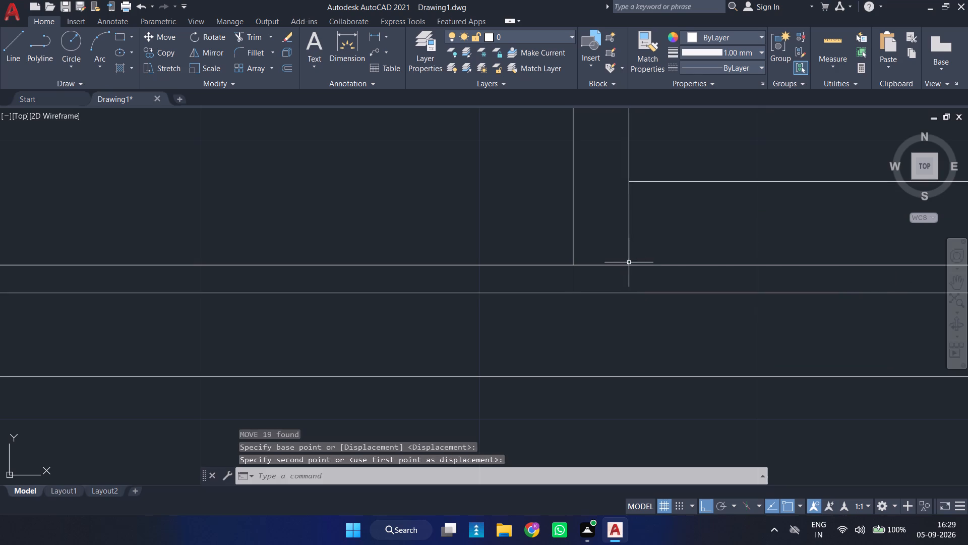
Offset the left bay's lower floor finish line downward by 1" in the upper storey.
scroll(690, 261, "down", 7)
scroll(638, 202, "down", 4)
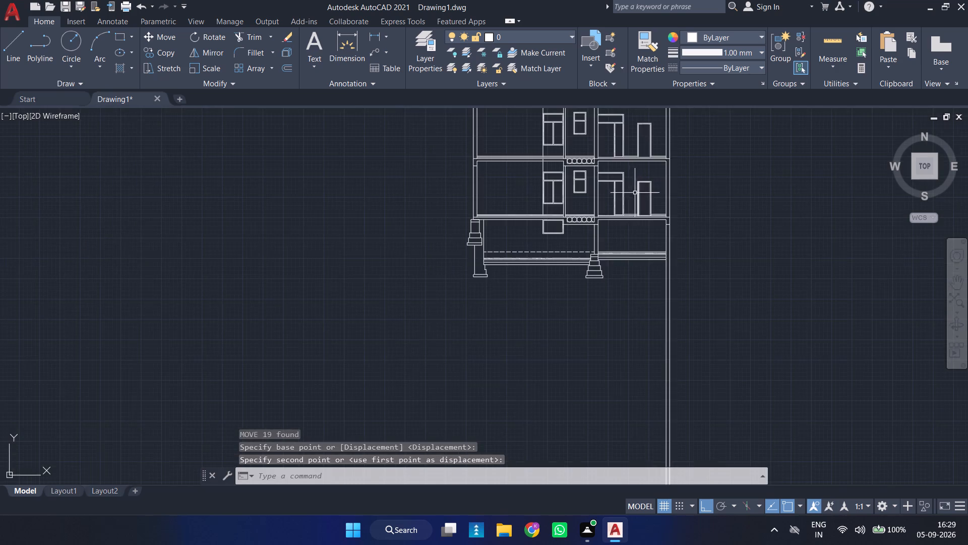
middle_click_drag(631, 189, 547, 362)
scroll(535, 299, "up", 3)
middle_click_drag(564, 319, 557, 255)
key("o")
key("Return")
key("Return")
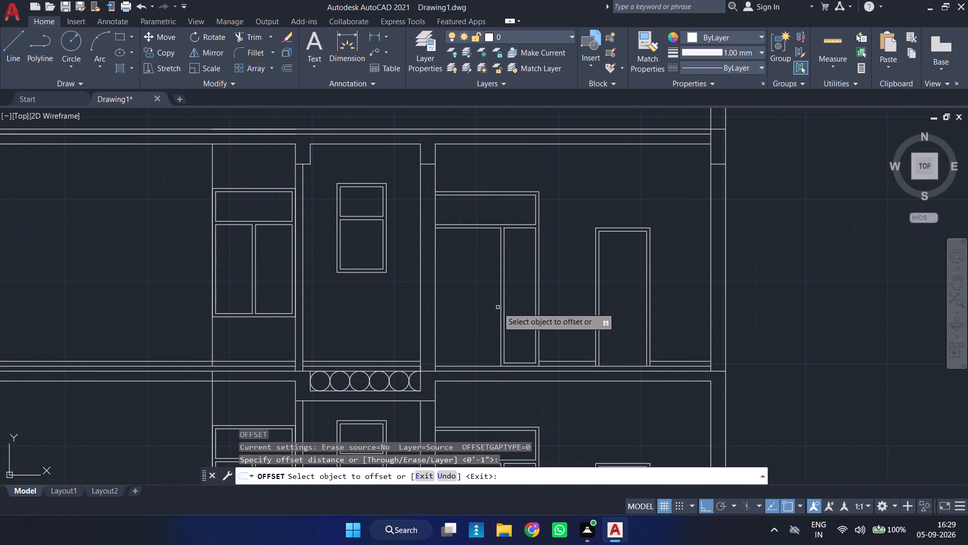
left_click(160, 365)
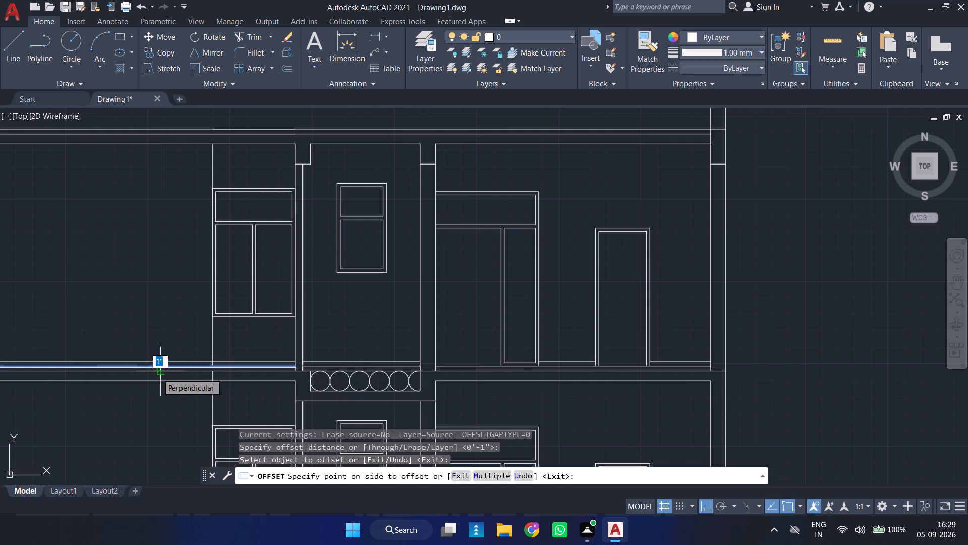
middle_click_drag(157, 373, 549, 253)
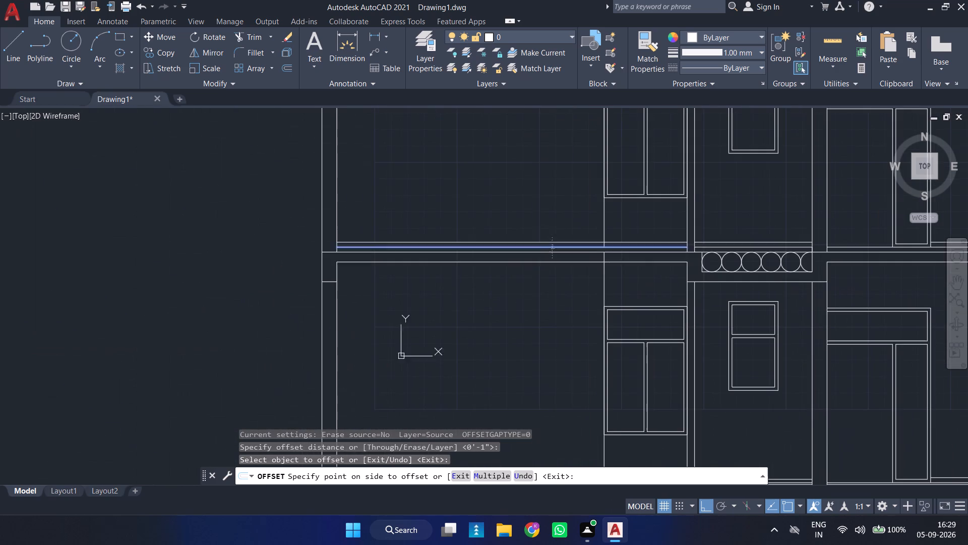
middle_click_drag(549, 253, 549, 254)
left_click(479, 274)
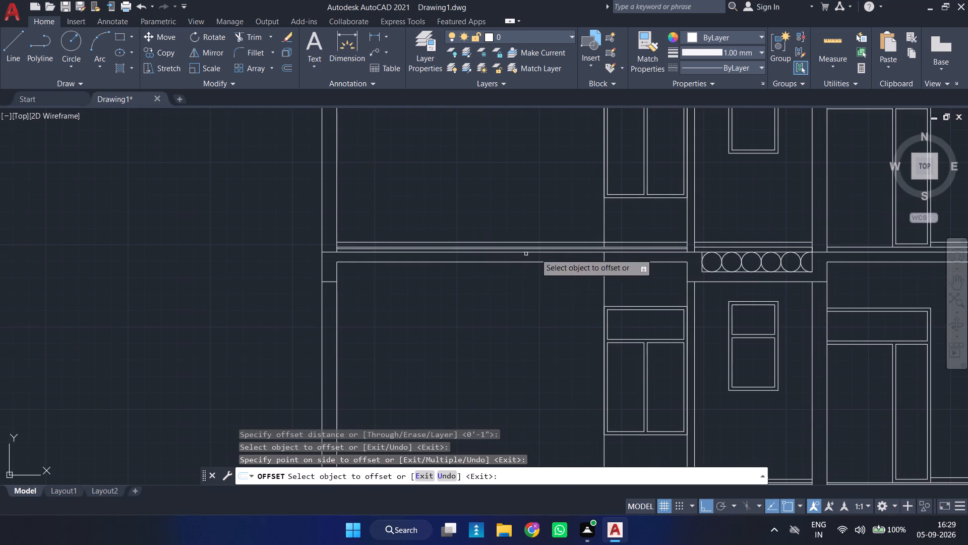
Offset the lower floor finish line upward by 1" in the right and left bays of the upper storey.
middle_click_drag(536, 254, 172, 246)
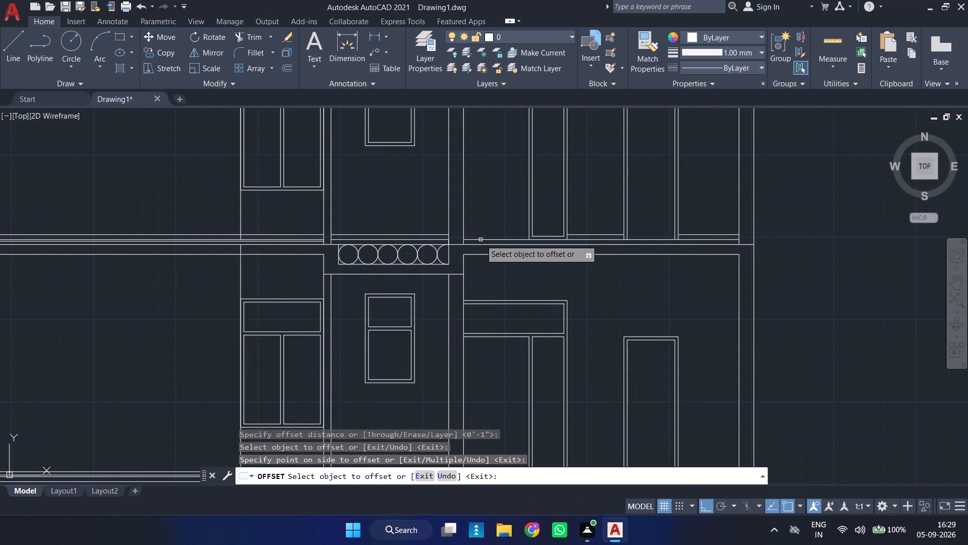
left_click(481, 239)
left_click(480, 231)
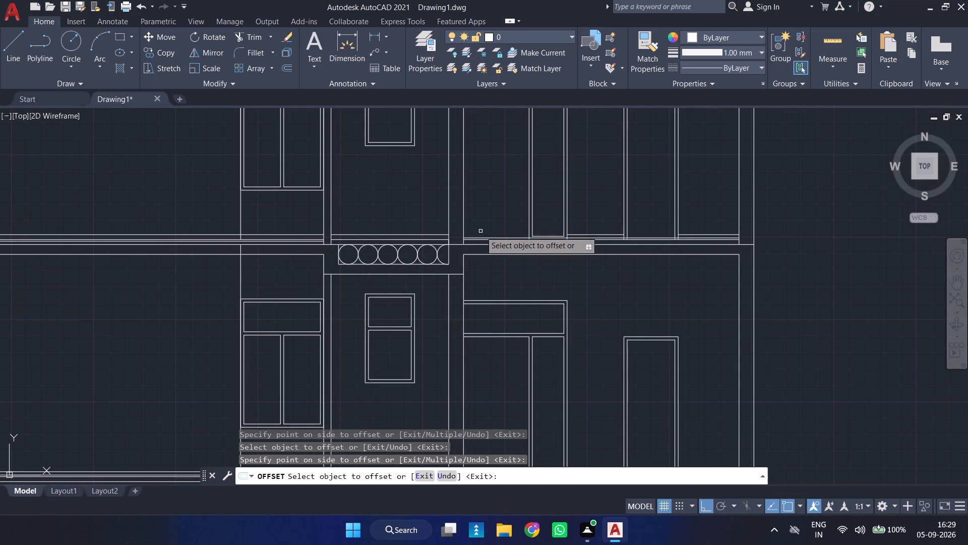
middle_click_drag(182, 233, 421, 241)
scroll(369, 249, "up", 2)
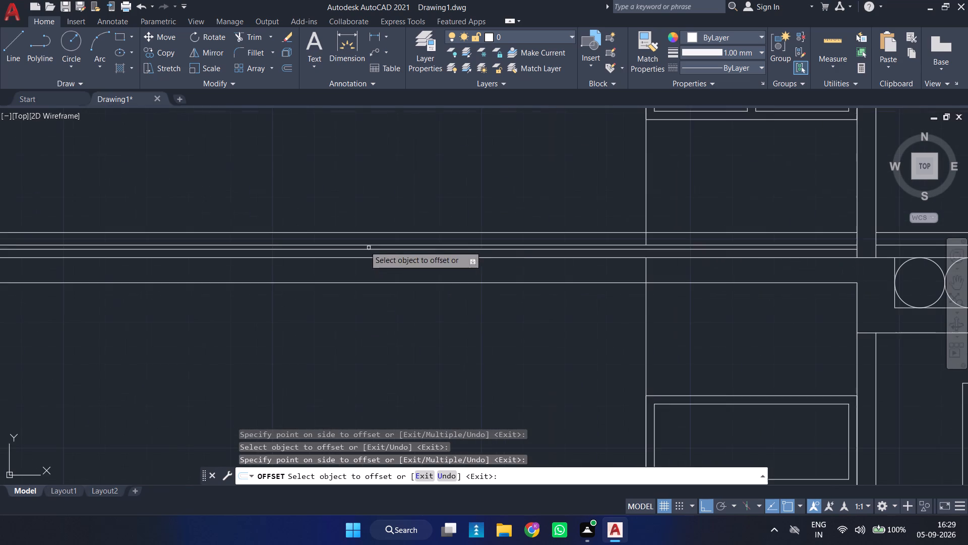
left_click(281, 245)
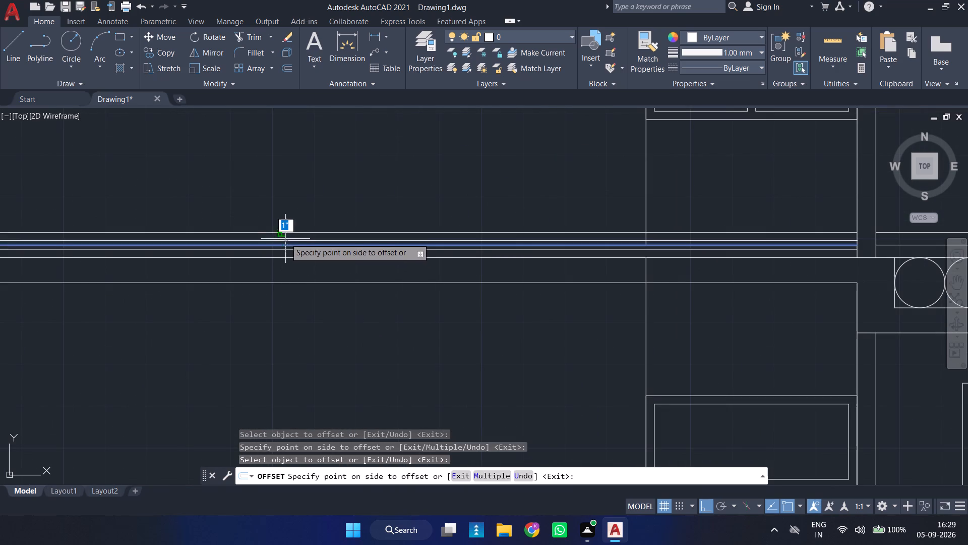
left_click(286, 234)
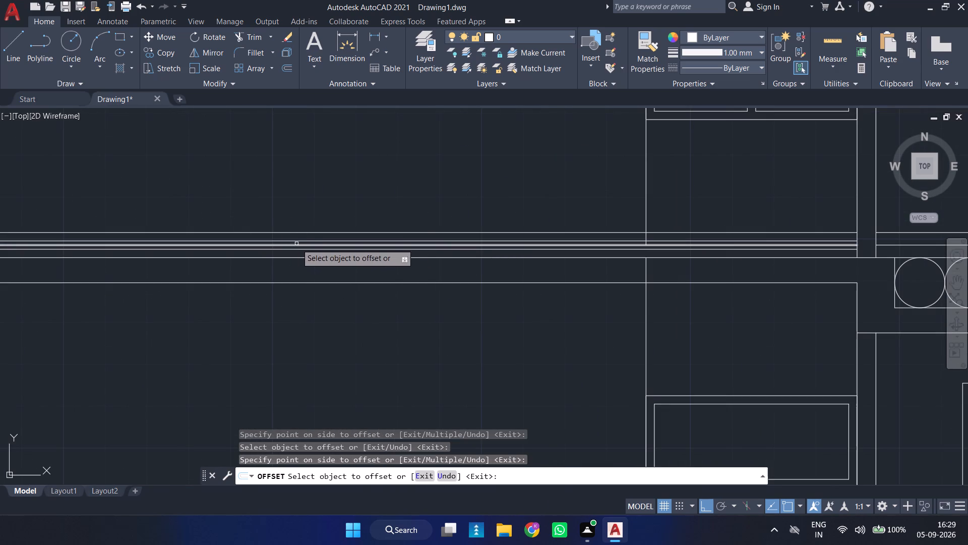
key("Escape")
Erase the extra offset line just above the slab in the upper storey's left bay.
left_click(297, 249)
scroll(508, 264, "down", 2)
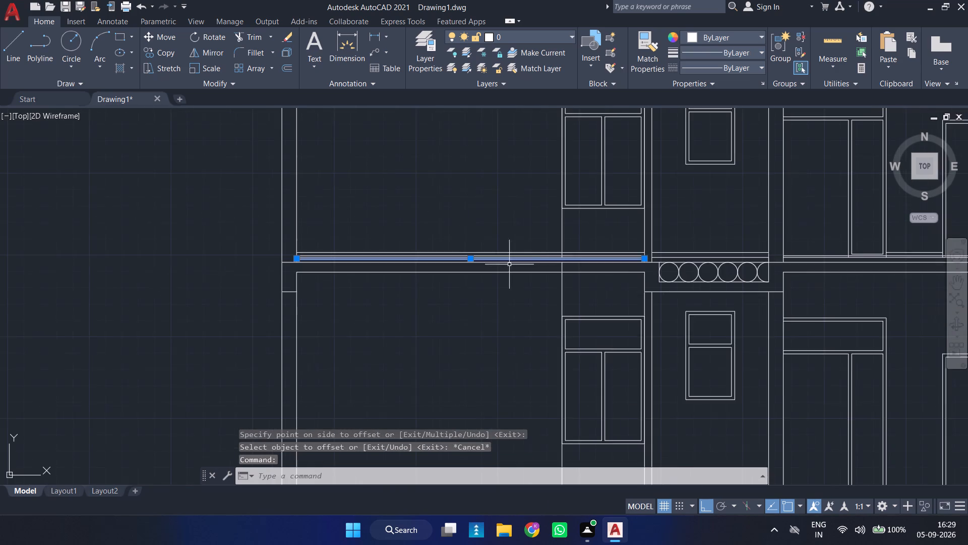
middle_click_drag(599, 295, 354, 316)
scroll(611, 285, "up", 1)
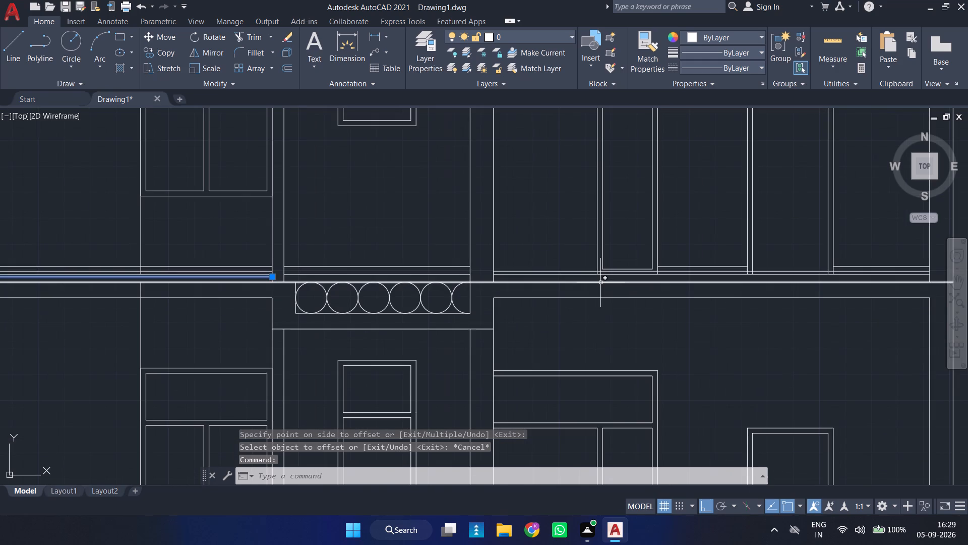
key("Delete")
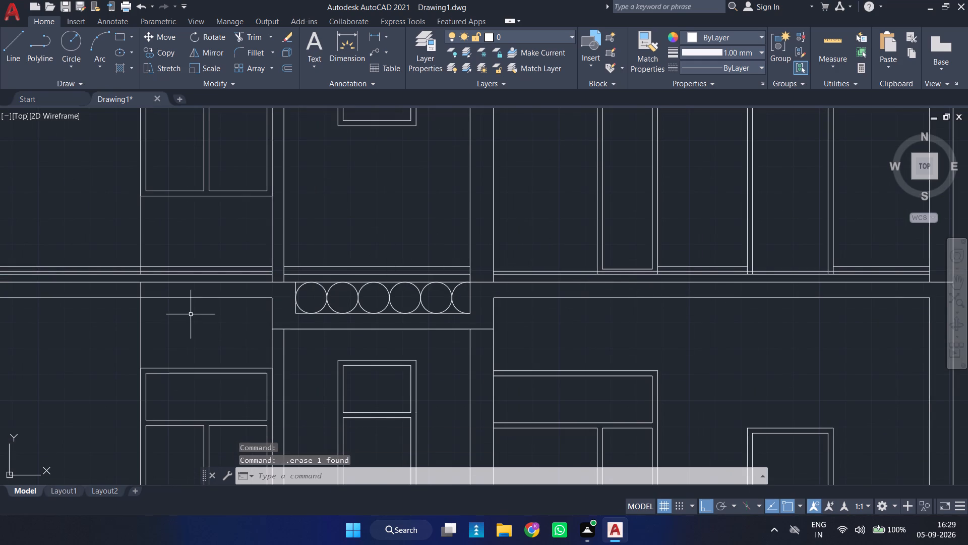
Offset the middle bay's lower floor finish line upward by 1" in the upper storey.
scroll(194, 307, "down", 3)
middle_click_drag(103, 307, 198, 315)
scroll(196, 306, "up", 3)
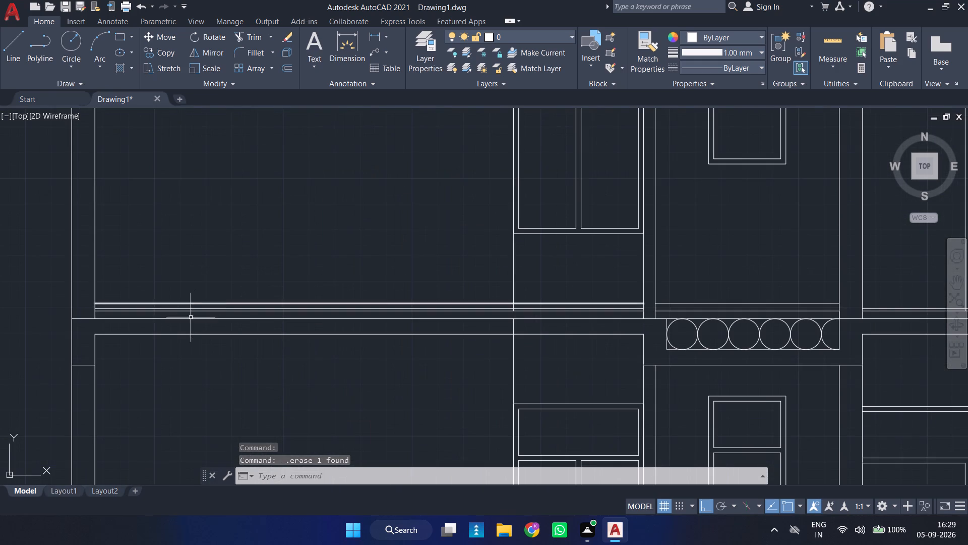
key("space")
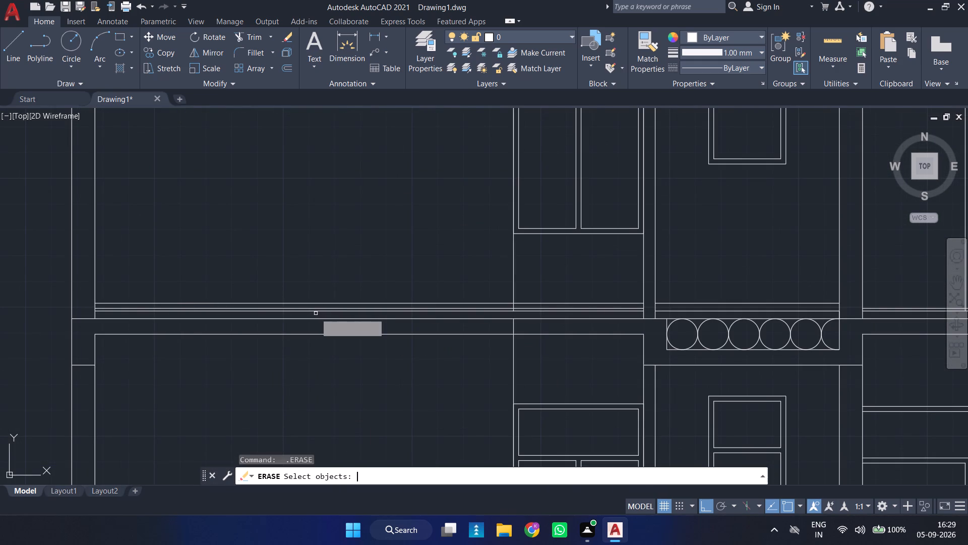
key("Escape")
key("o")
key("Return")
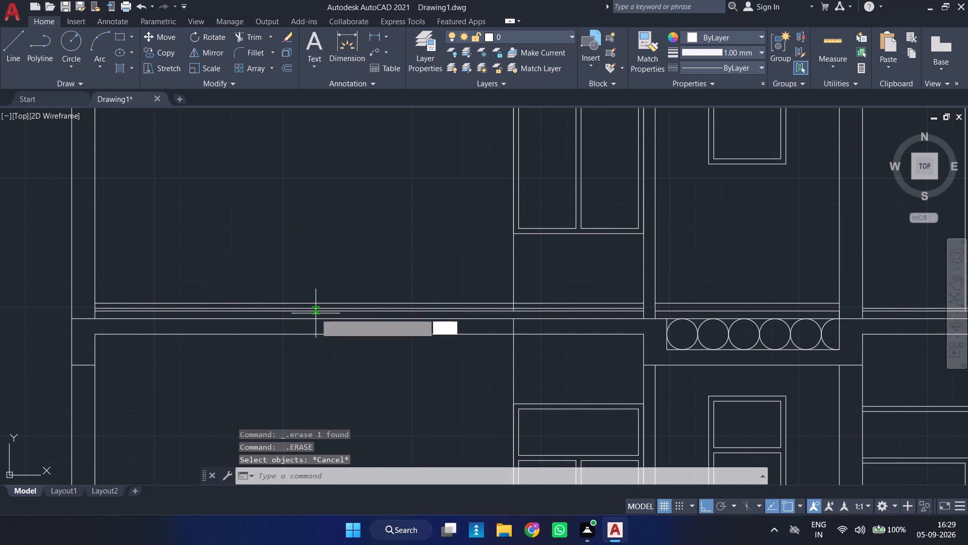
key("Return")
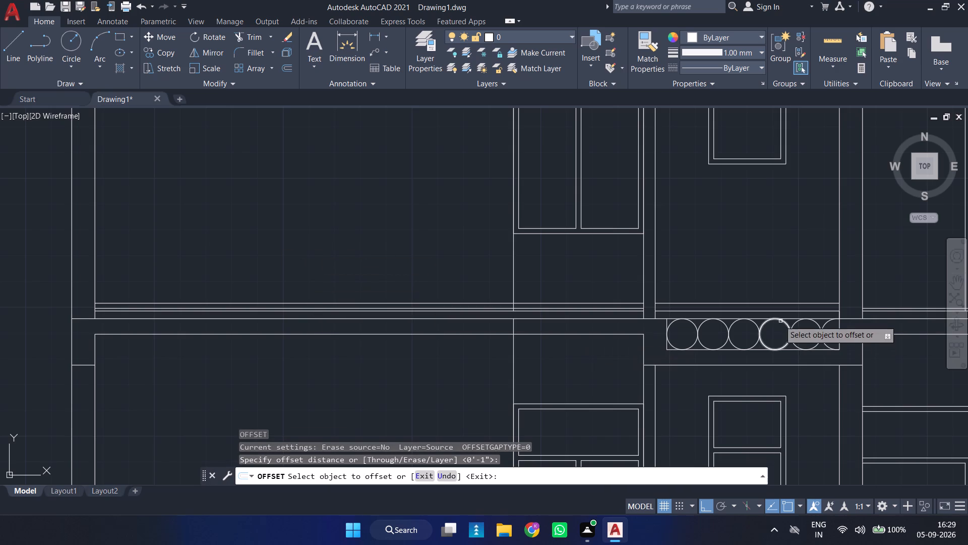
left_click(742, 311)
left_click(741, 304)
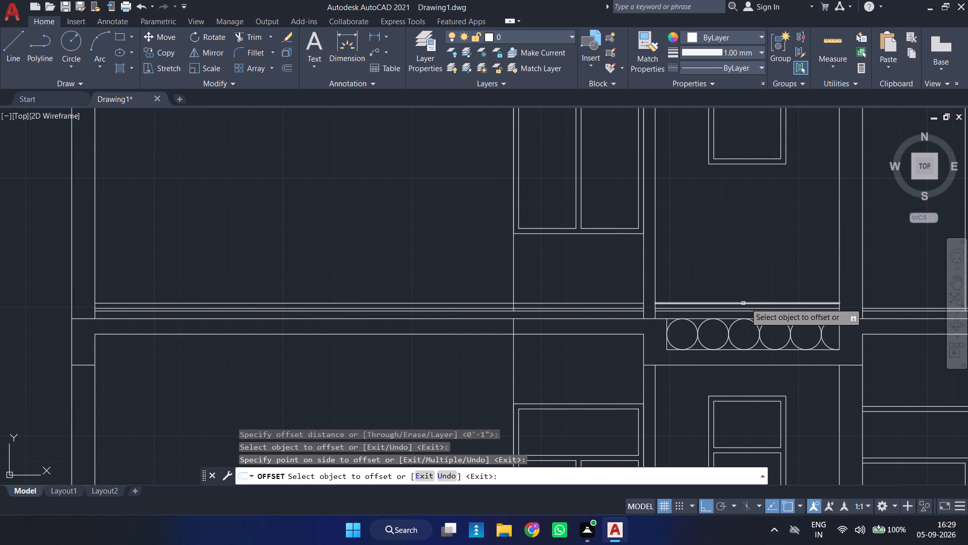
middle_click_drag(771, 299, 0, 175)
scroll(183, 171, "down", 2)
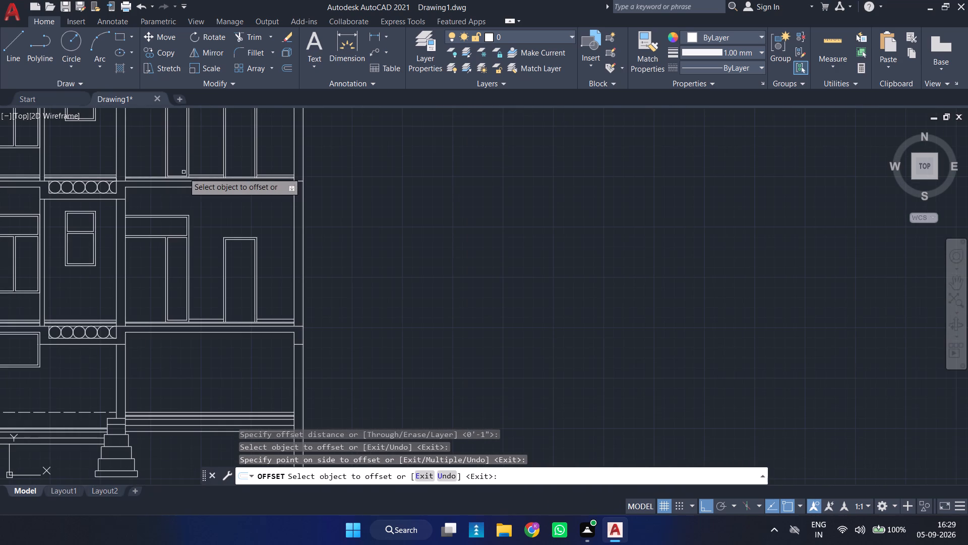
key("Escape")
Move the upper storey's skirting lines in all three bays and the right bay's doors up onto the new floor finish line.
scroll(194, 170, "down", 2)
middle_click_drag(191, 169, 346, 332)
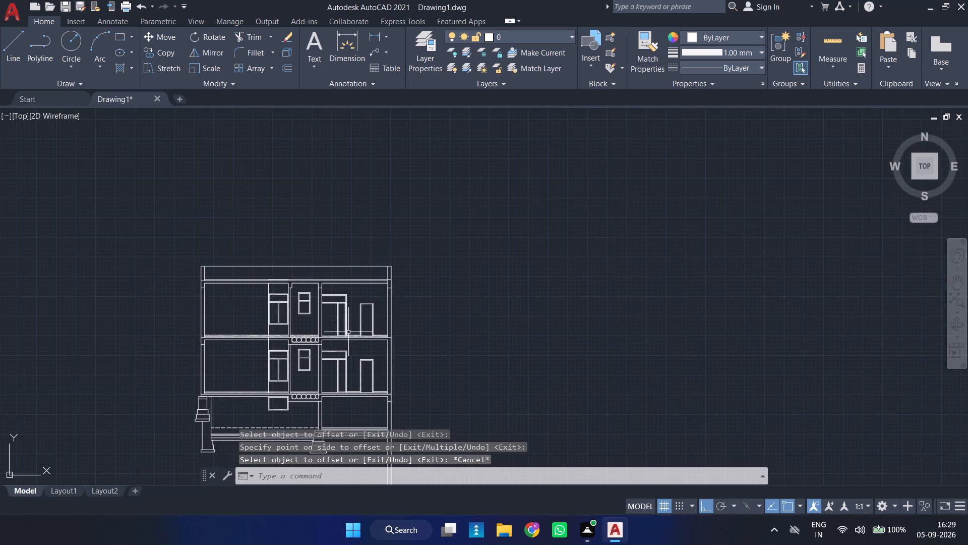
scroll(357, 316, "up", 2)
middle_click_drag(341, 316, 476, 290)
scroll(476, 278, "up", 1)
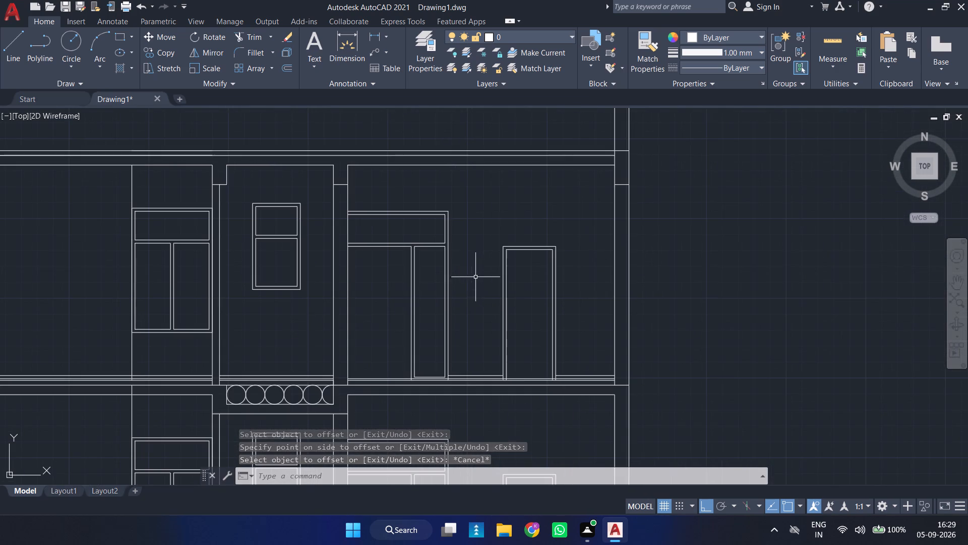
middle_click_drag(261, 324, 424, 297)
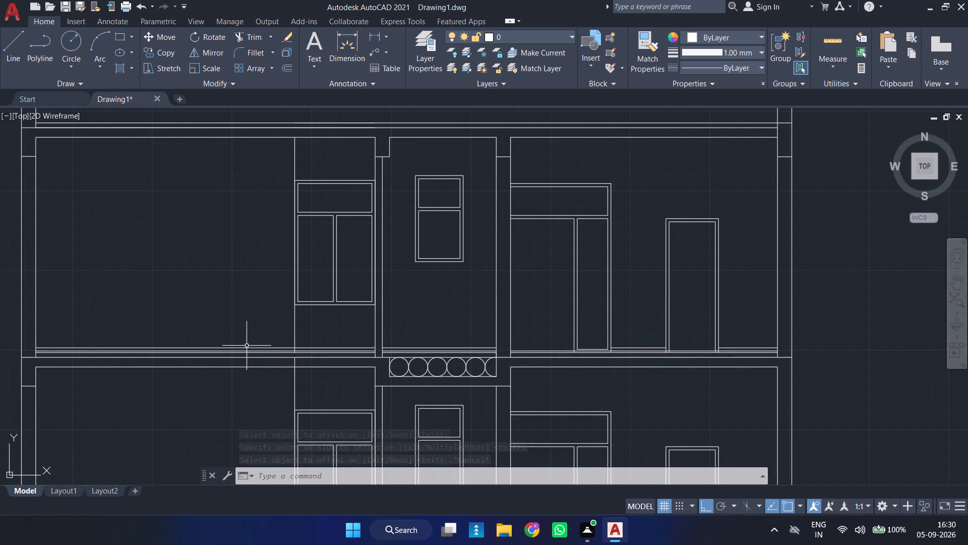
left_click(250, 349)
left_click(415, 347)
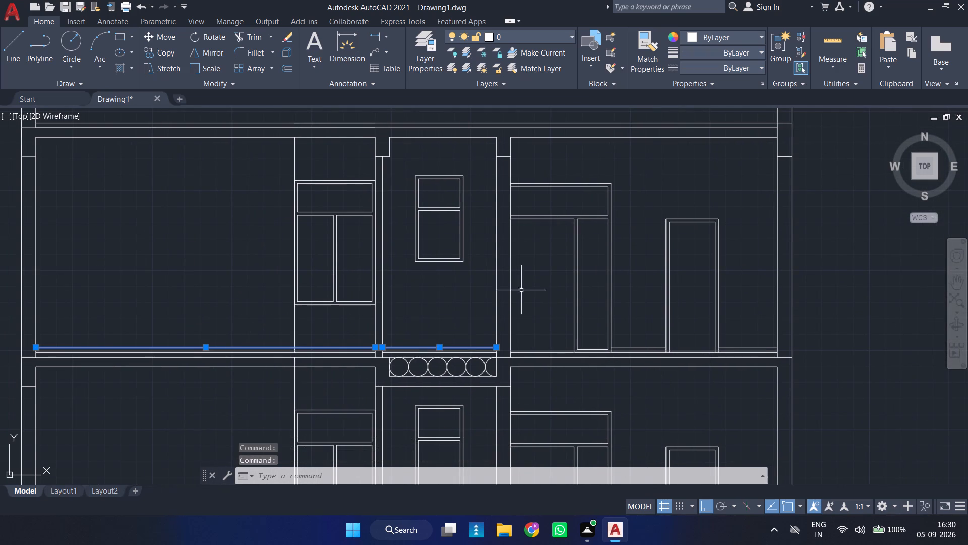
scroll(619, 258, "down", 1)
middle_click_drag(614, 258, 401, 264)
scroll(416, 254, "up", 1)
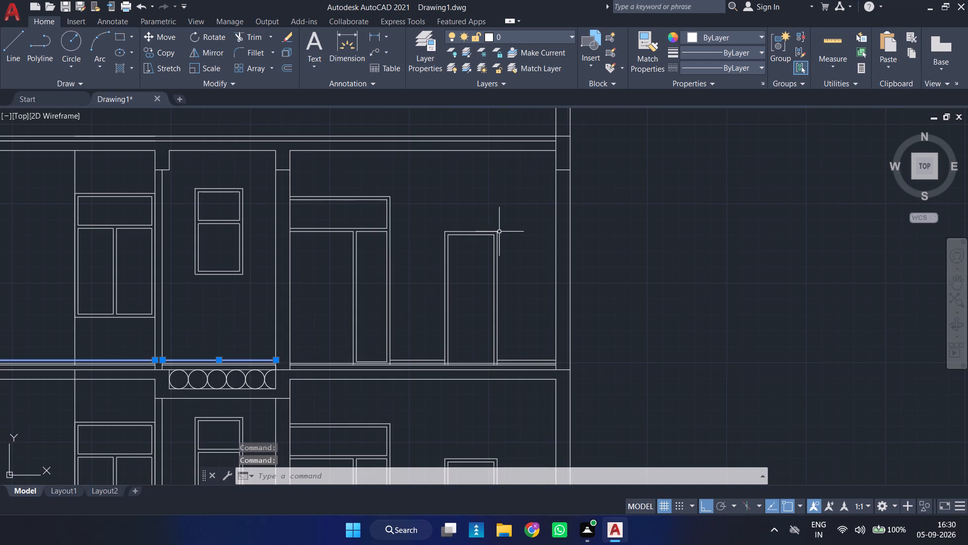
left_click(524, 193)
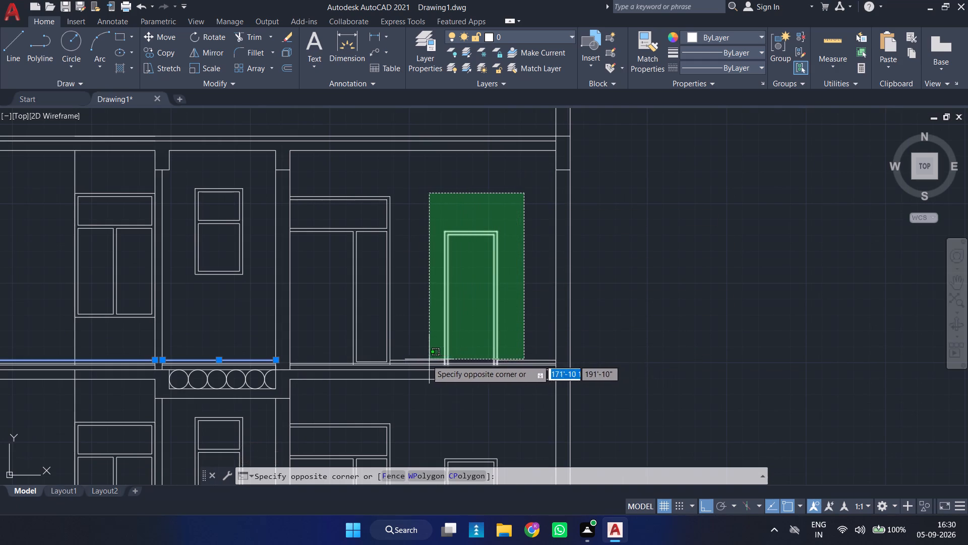
left_click(342, 361)
scroll(376, 343, "up", 2)
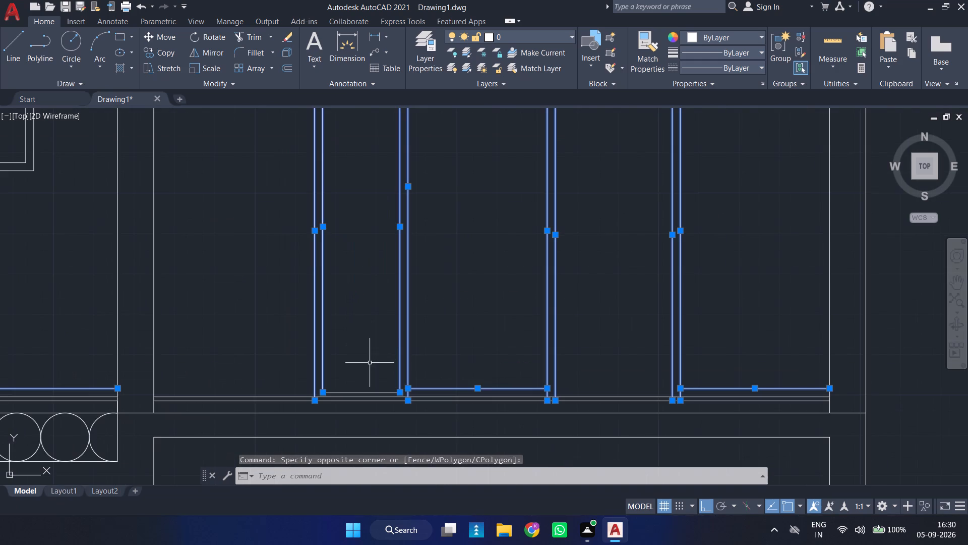
left_click(369, 392)
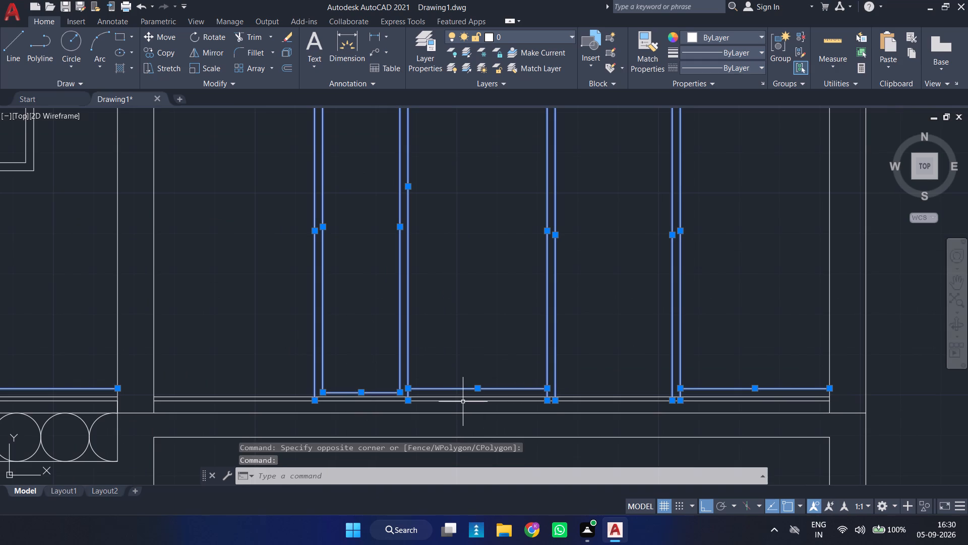
key("m")
key("Return")
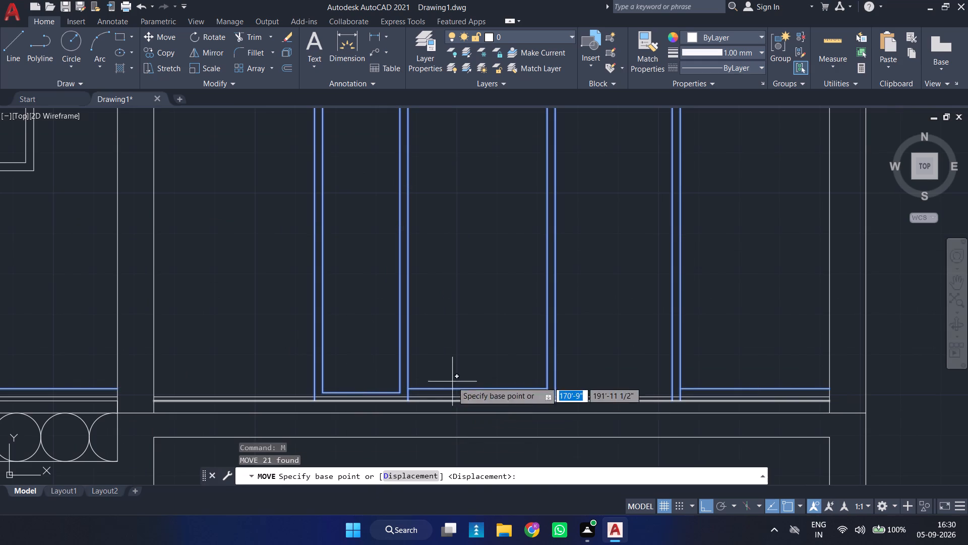
left_click(683, 403)
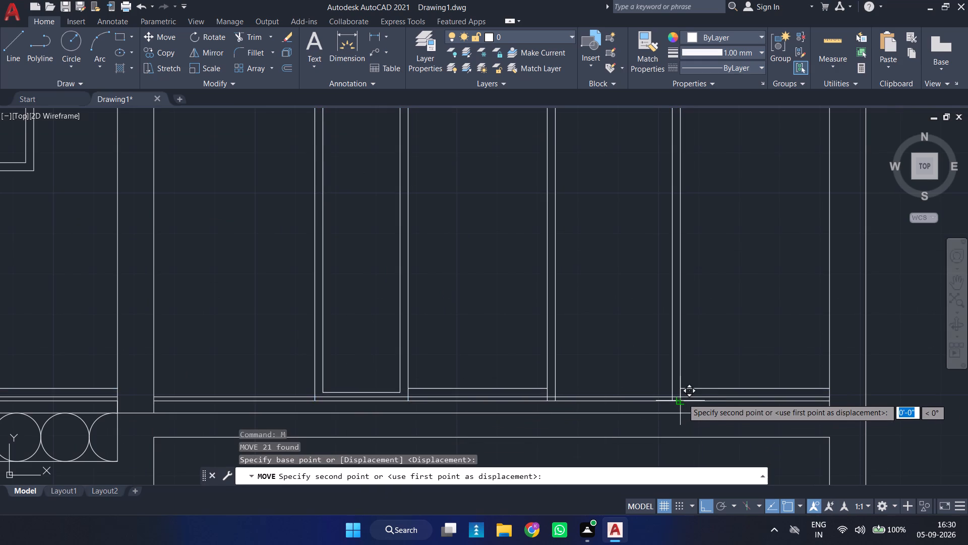
left_click(683, 394)
scroll(712, 392, "down", 3)
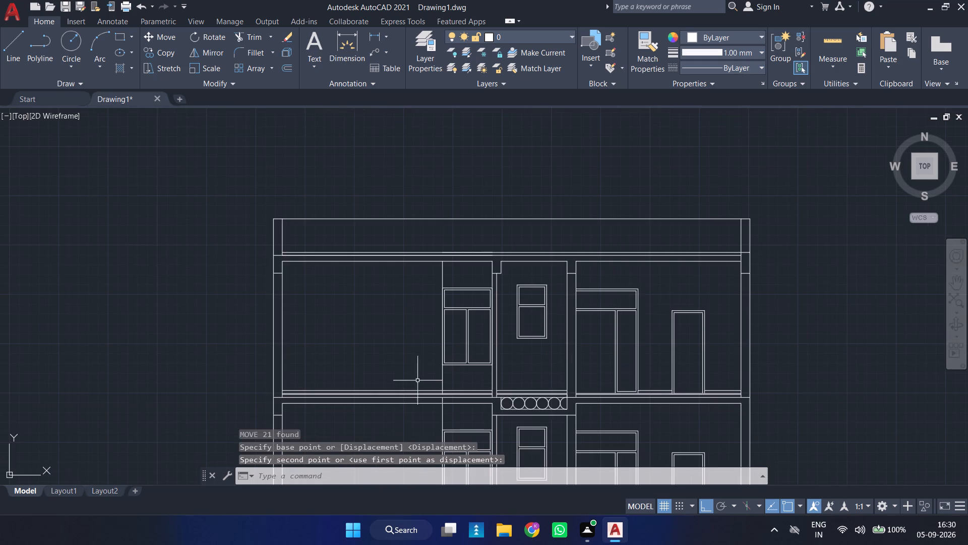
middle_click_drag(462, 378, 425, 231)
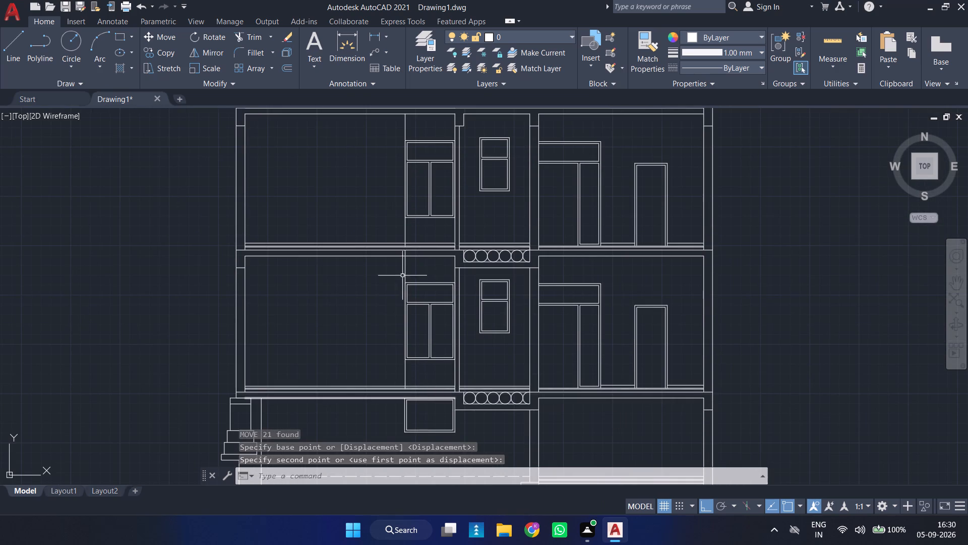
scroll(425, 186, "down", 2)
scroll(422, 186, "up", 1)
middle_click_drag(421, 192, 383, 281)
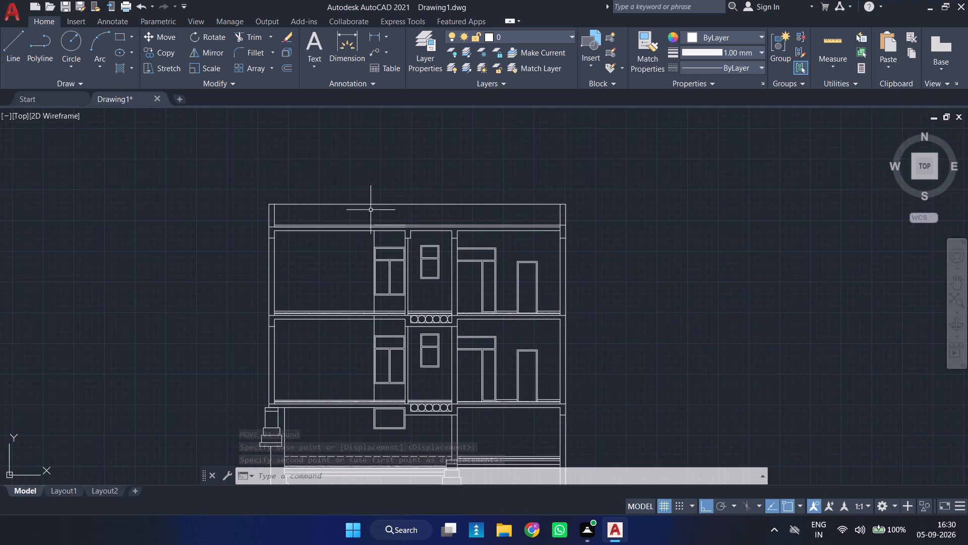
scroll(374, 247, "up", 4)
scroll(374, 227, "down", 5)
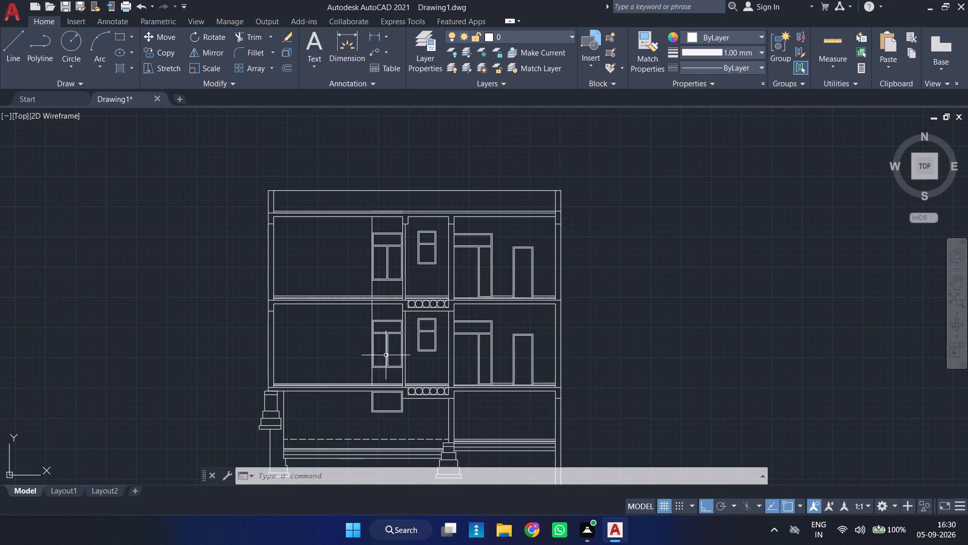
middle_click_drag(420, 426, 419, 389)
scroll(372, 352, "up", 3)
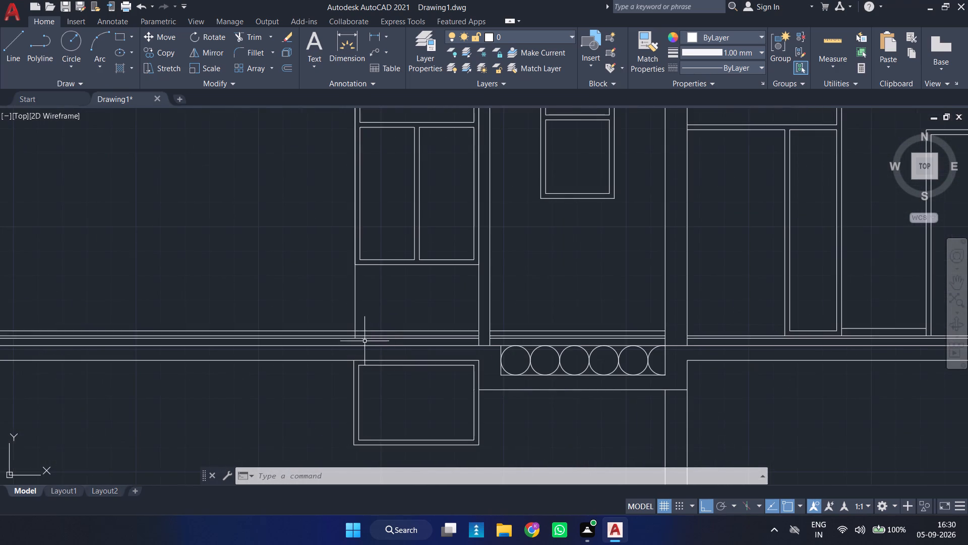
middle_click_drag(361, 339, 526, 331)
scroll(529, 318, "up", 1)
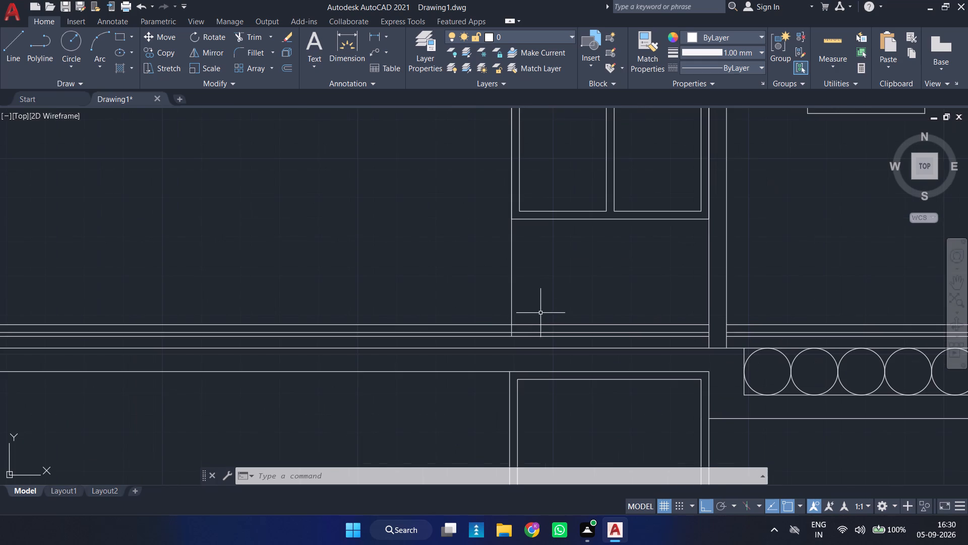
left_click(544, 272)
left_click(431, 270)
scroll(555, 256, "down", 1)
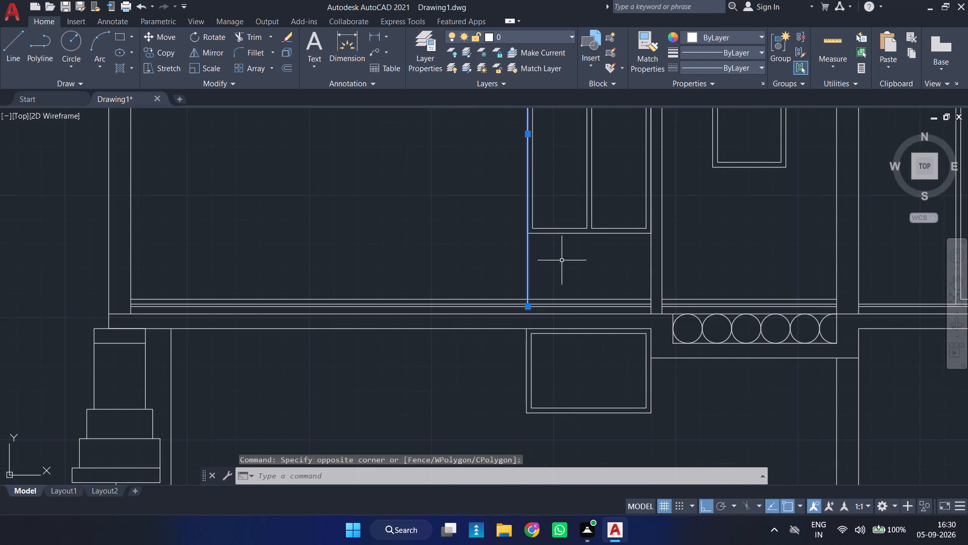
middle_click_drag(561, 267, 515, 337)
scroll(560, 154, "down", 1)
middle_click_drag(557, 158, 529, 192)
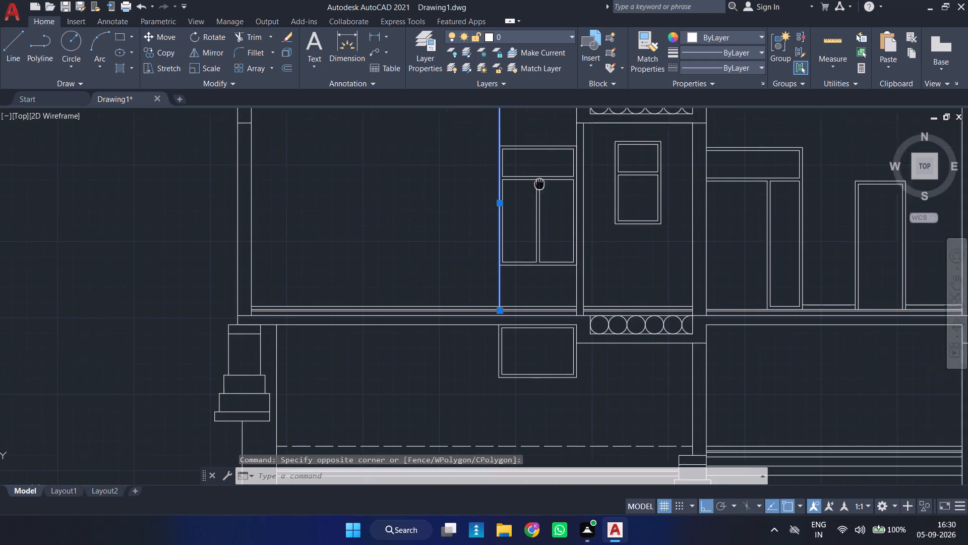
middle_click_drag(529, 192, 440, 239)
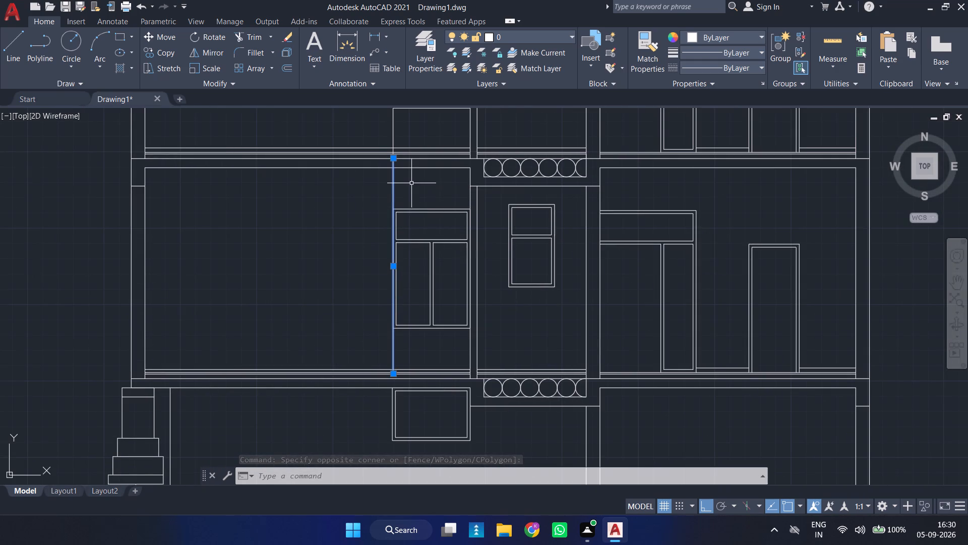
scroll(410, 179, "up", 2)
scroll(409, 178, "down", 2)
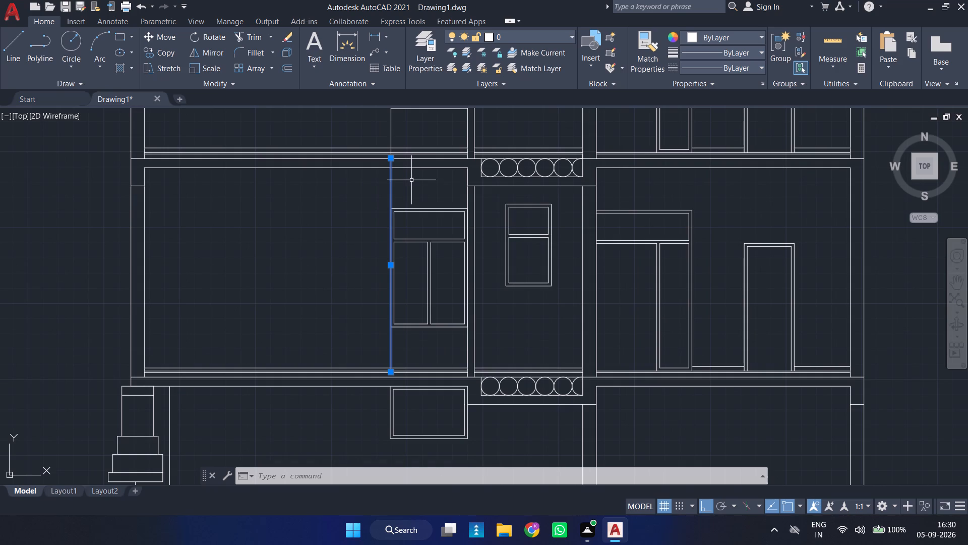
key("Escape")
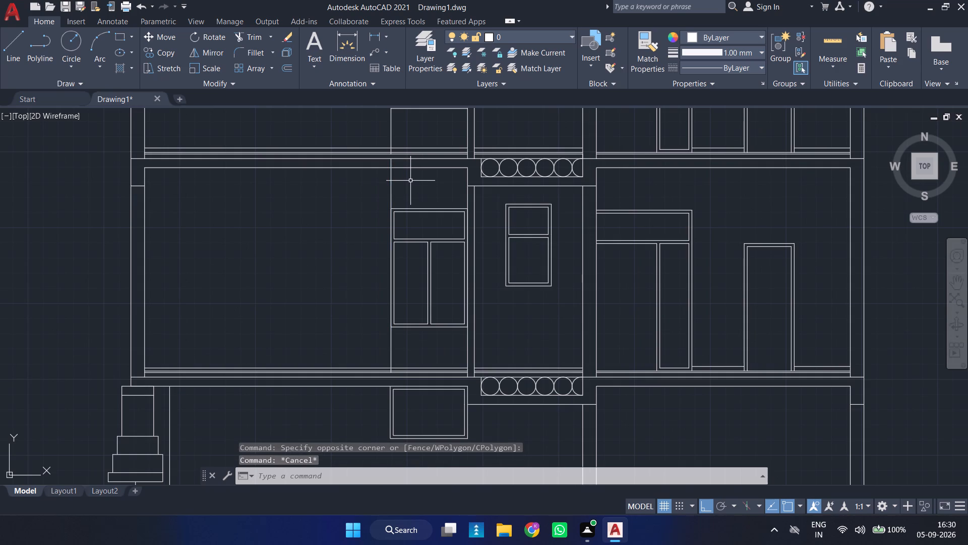
Trim the left bay's vertical line beside the windows where it crosses the intermediate slab and the upper storey's floor finish layer.
type("TR")
key("Return")
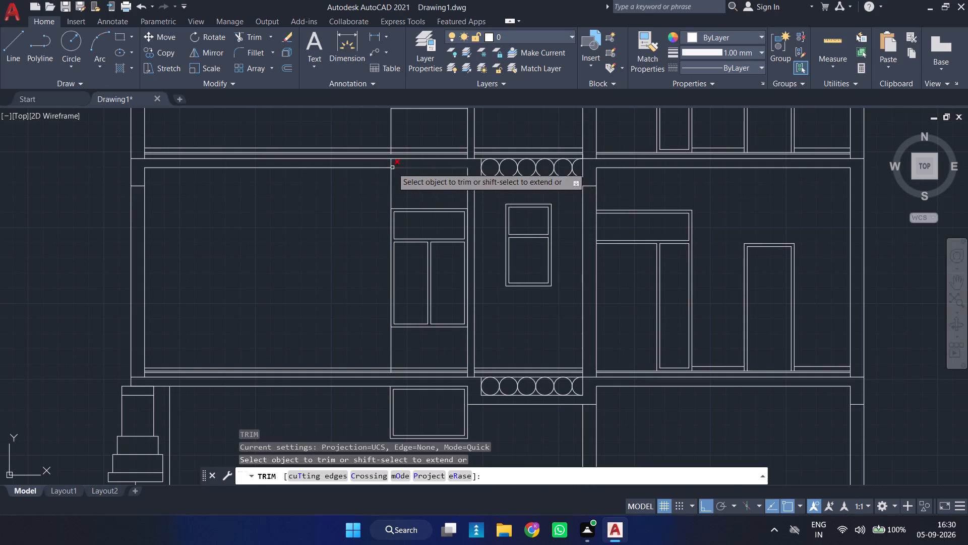
left_click(392, 166)
scroll(392, 156, "up", 2)
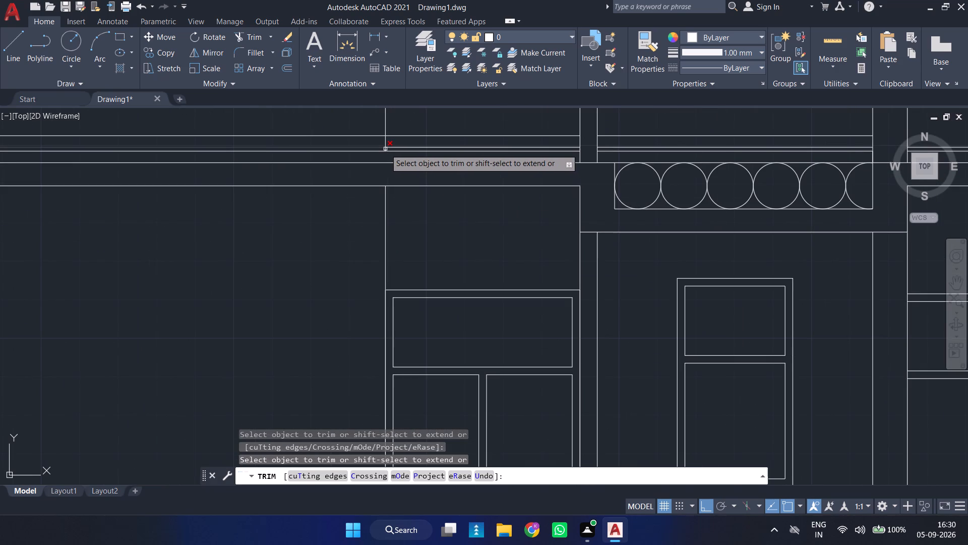
scroll(385, 149, "up", 2)
left_click(388, 149)
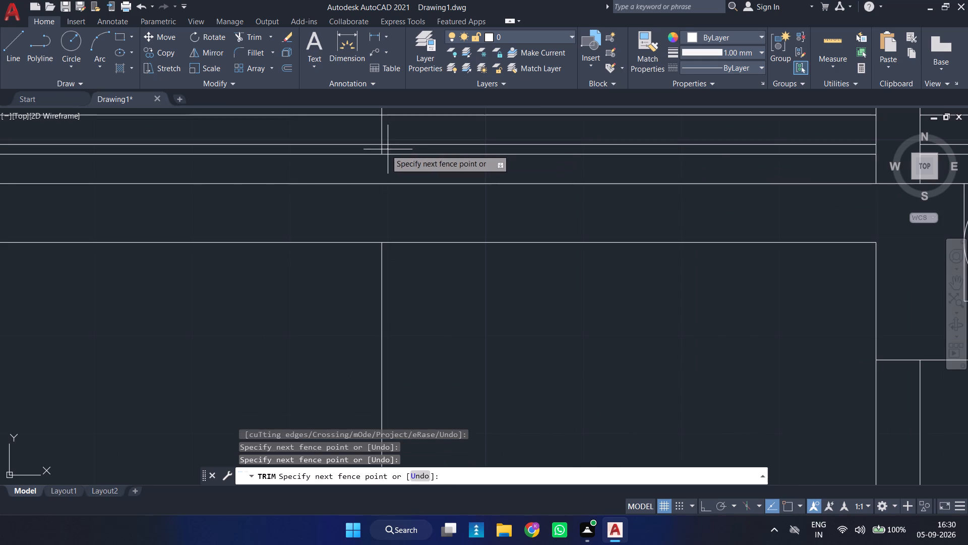
left_click(377, 149)
scroll(377, 149, "down", 4)
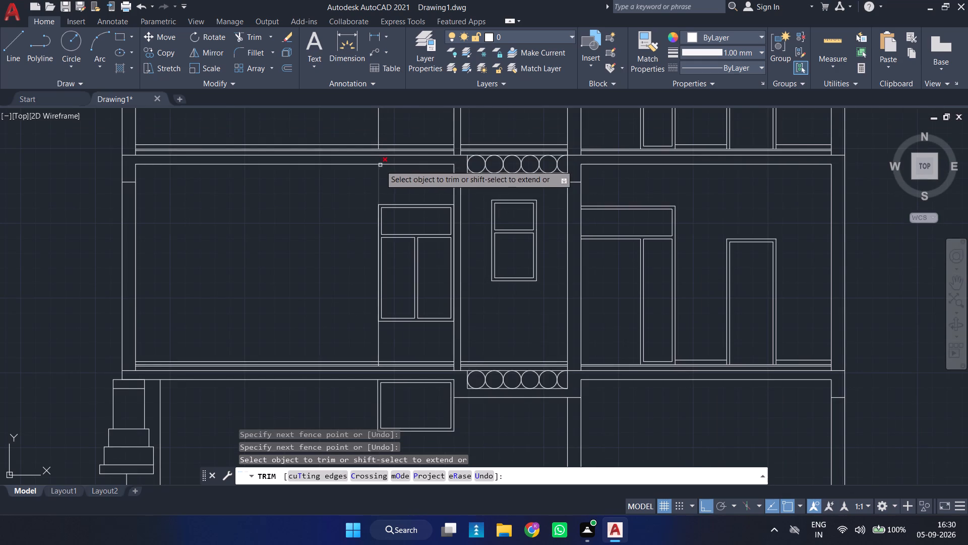
scroll(693, 157, "up", 3)
scroll(696, 170, "down", 2)
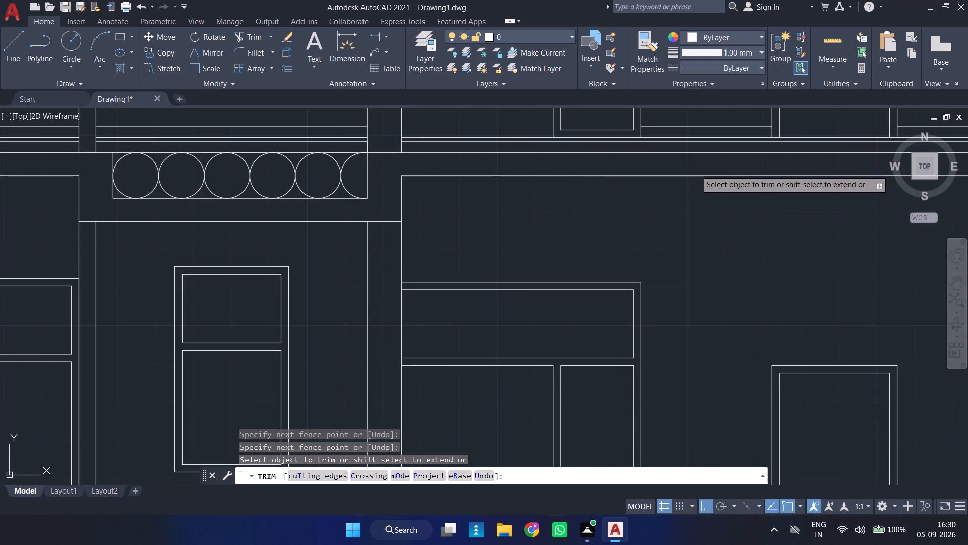
scroll(696, 172, "down", 2)
scroll(652, 313, "up", 4)
scroll(773, 243, "down", 3)
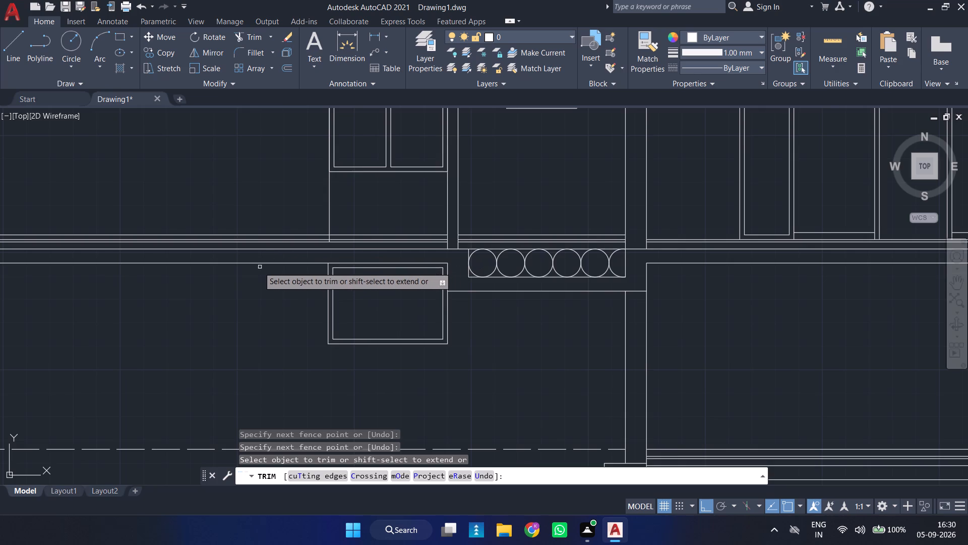
scroll(258, 267, "down", 3)
scroll(259, 266, "up", 2)
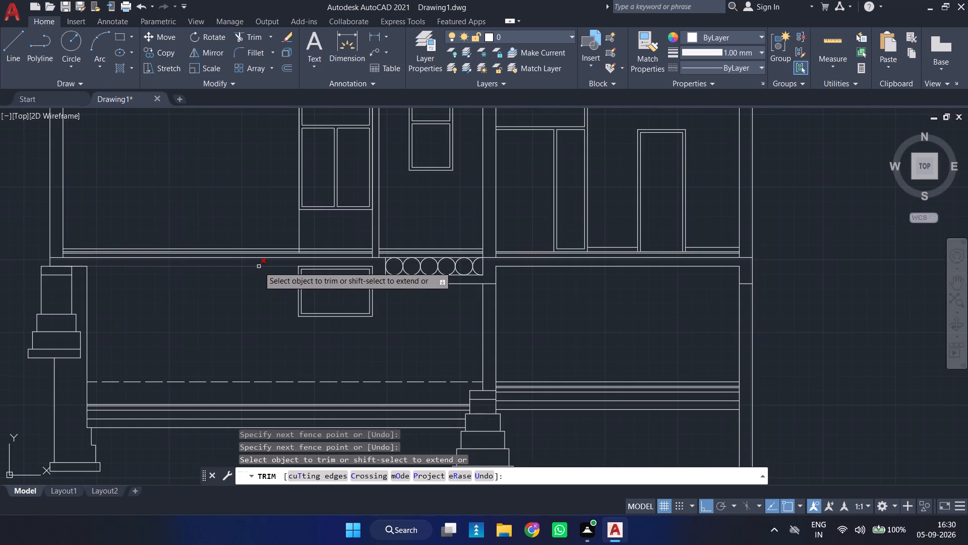
key("Escape")
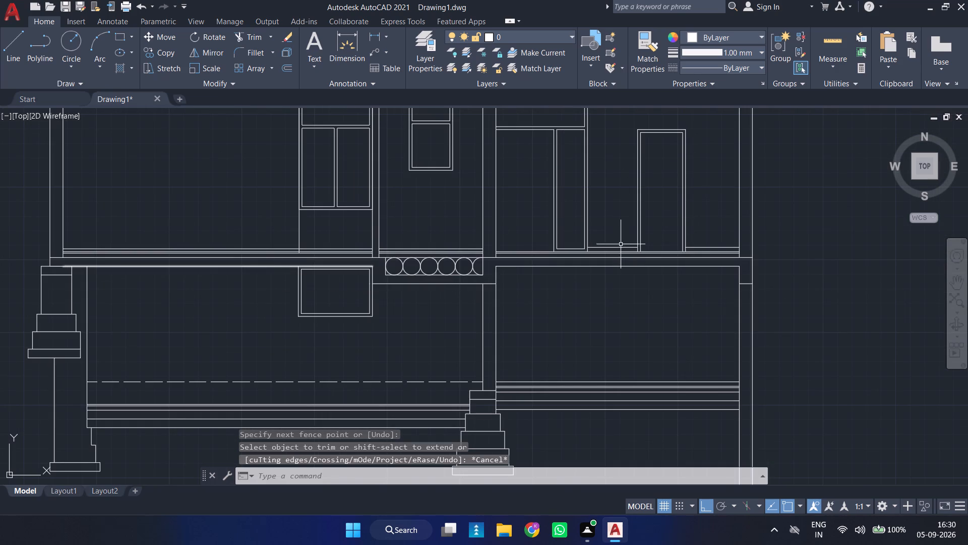
Move the lower storey's left-bay skirting, vertical line and window, its middle-bay skirting, and both storeys' middle-bay windows up onto the floor finish line.
scroll(621, 244, "up", 2)
scroll(613, 241, "down", 2)
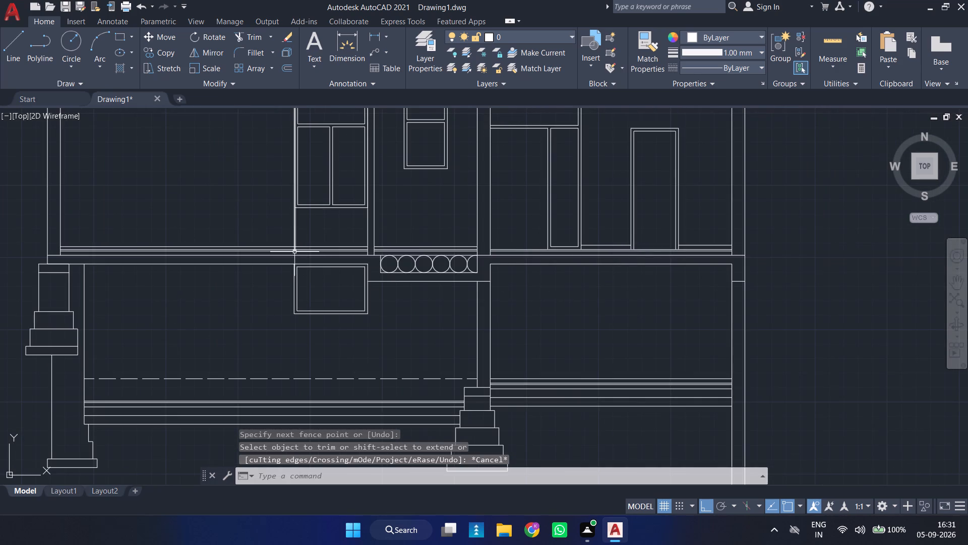
scroll(294, 251, "up", 2)
middle_click_drag(275, 239, 440, 254)
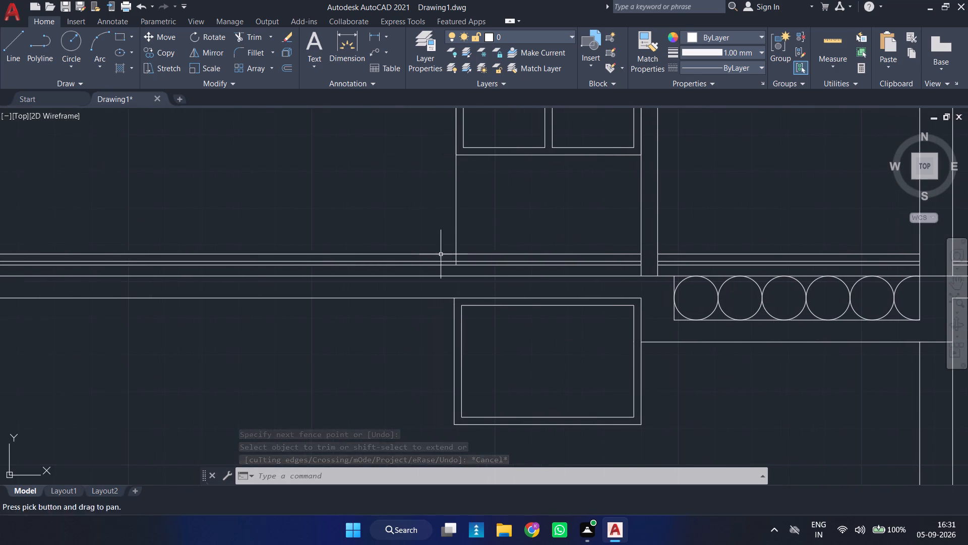
scroll(472, 255, "up", 1)
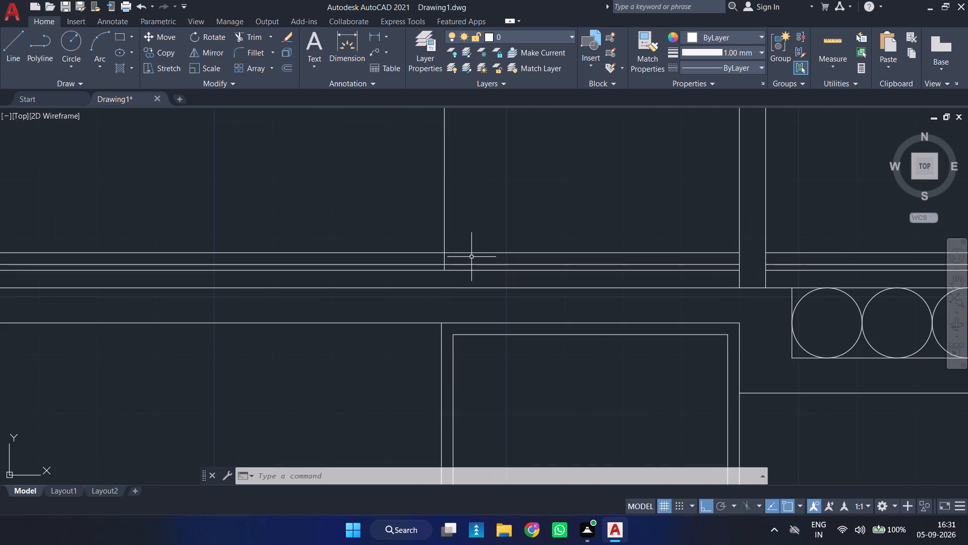
left_click(471, 257)
left_click(420, 236)
scroll(493, 217, "down", 2)
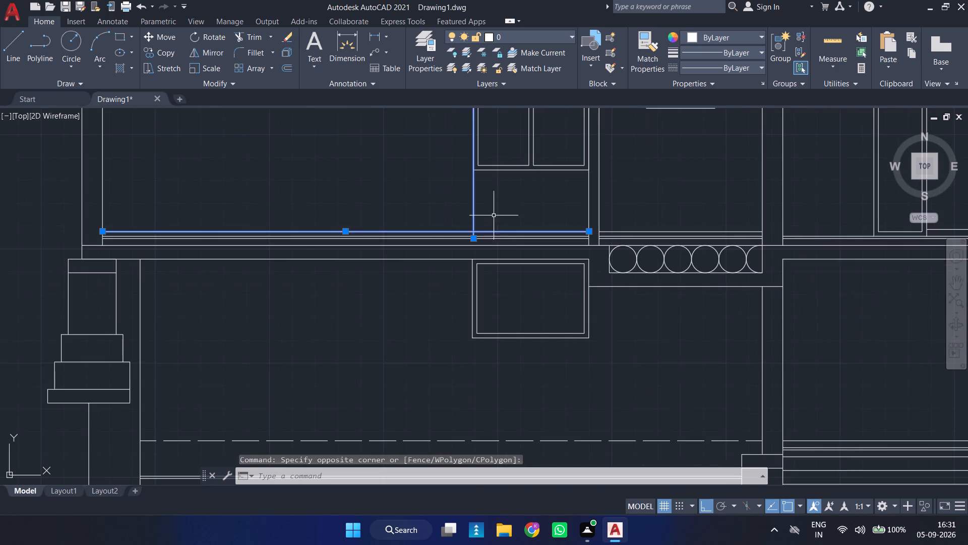
middle_click_drag(515, 210, 427, 350)
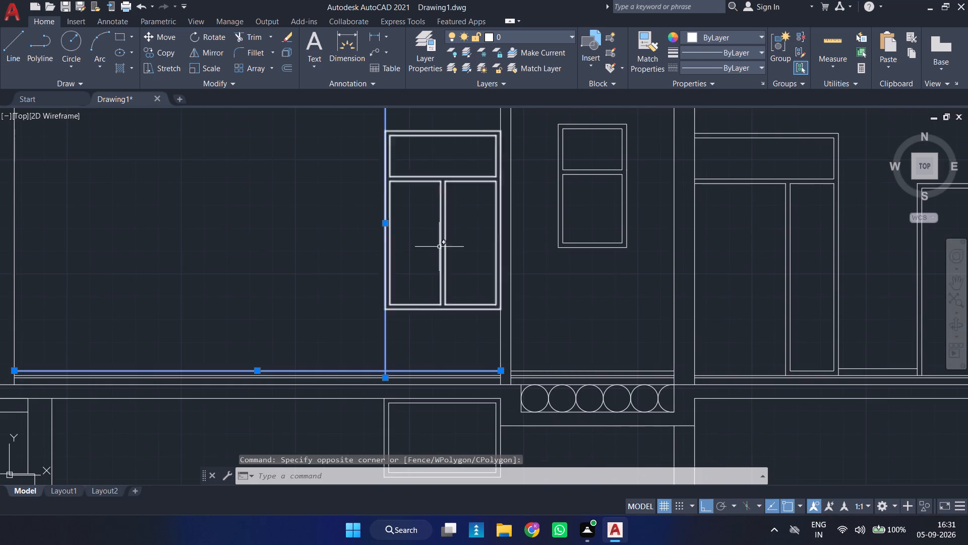
scroll(439, 247, "down", 2)
scroll(433, 203, "up", 2)
left_click(436, 202)
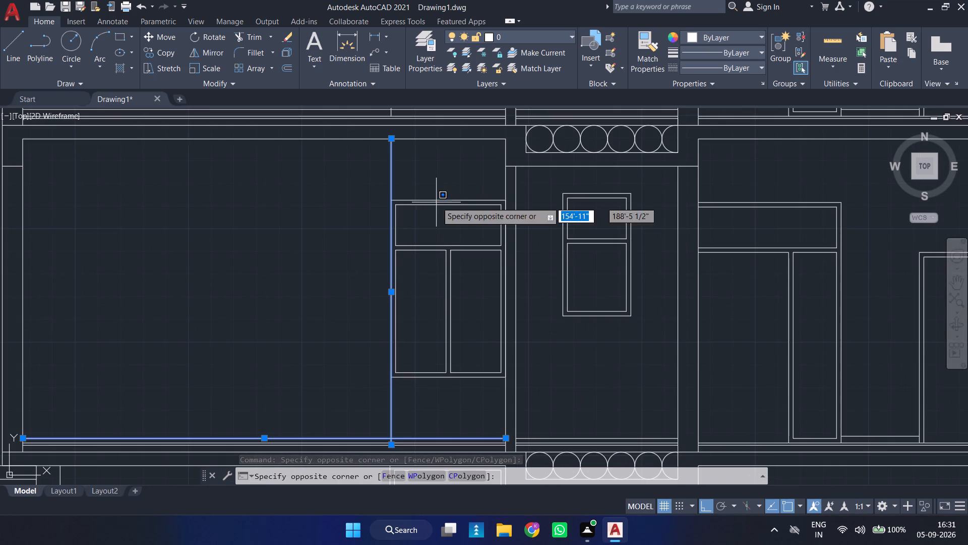
left_click(421, 186)
scroll(504, 216, "down", 1)
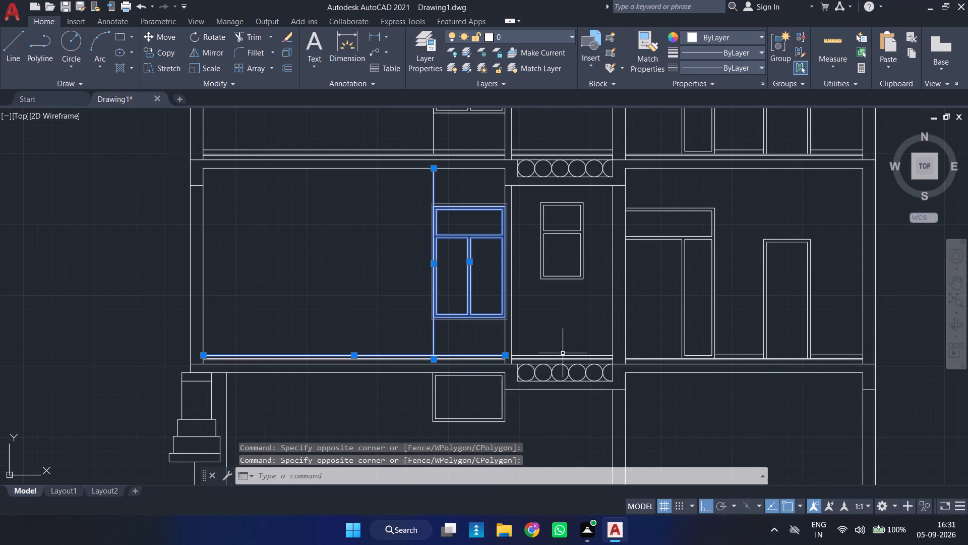
scroll(557, 359, "up", 2)
left_click(540, 351)
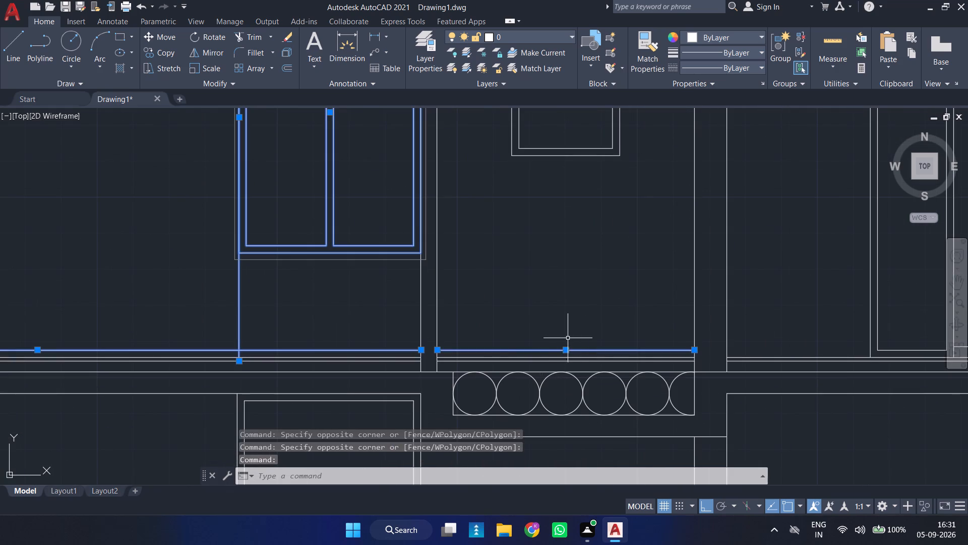
scroll(568, 338, "down", 2)
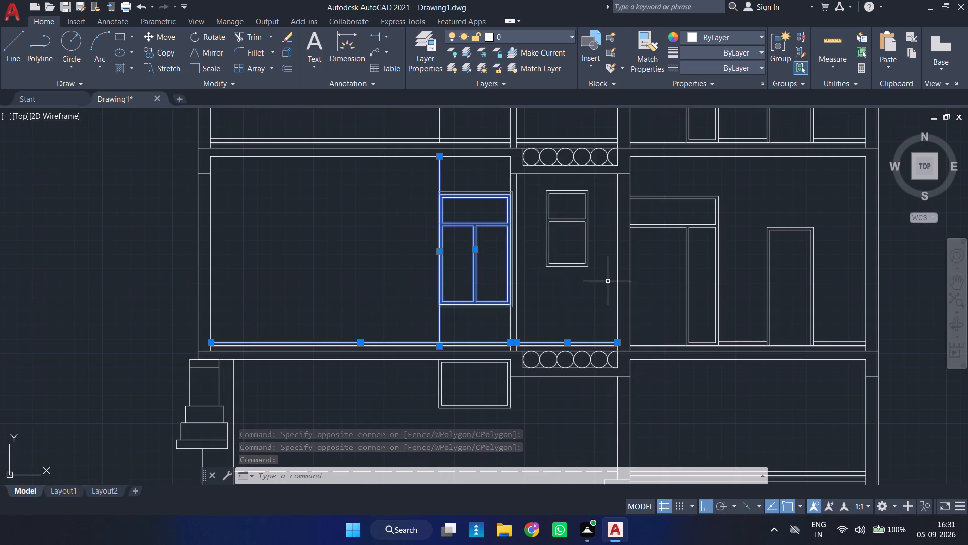
left_click(608, 281)
left_click(529, 183)
scroll(541, 183, "down", 2)
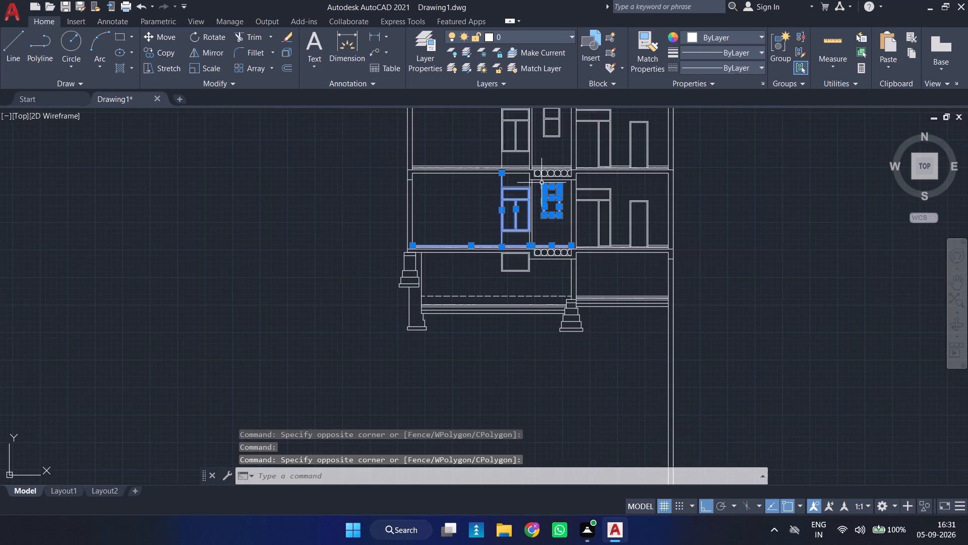
middle_click_drag(539, 186, 523, 271)
scroll(524, 232, "up", 3)
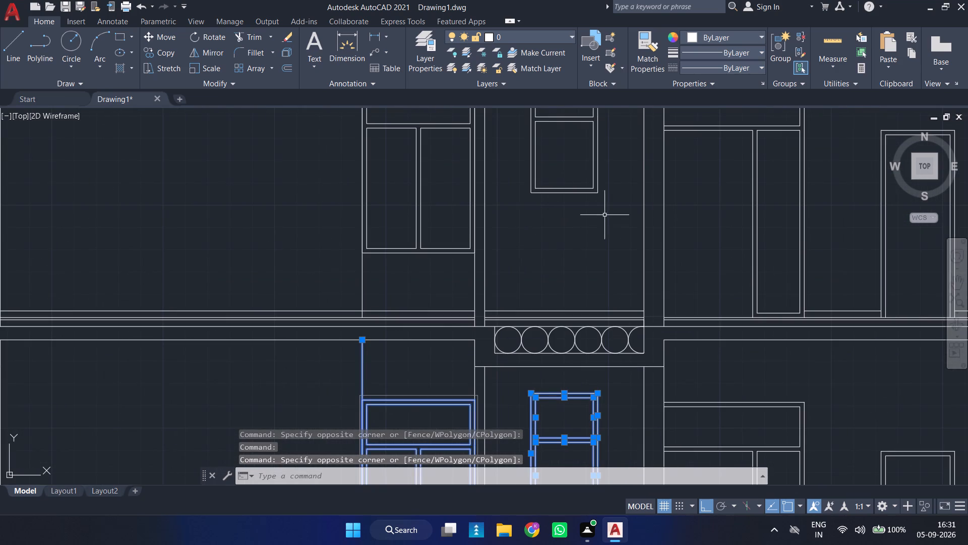
scroll(600, 212, "down", 1)
middle_click_drag(598, 216, 590, 305)
left_click(601, 297)
left_click(531, 187)
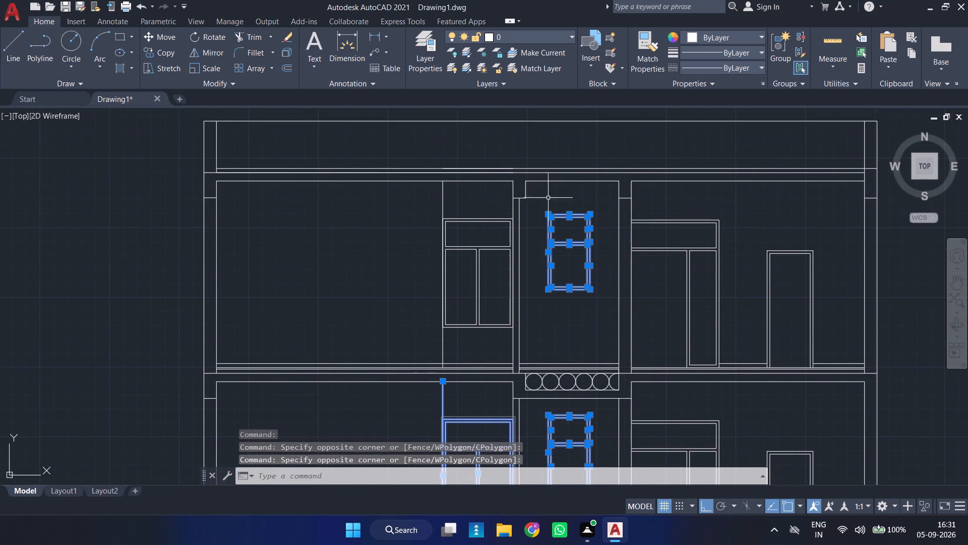
scroll(549, 202, "down", 3)
scroll(538, 314, "up", 3)
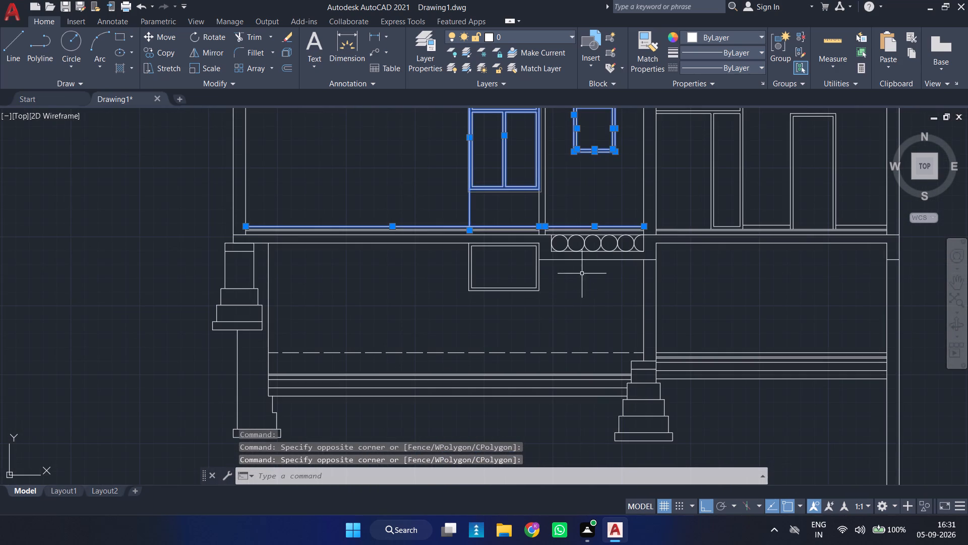
scroll(576, 251, "up", 1)
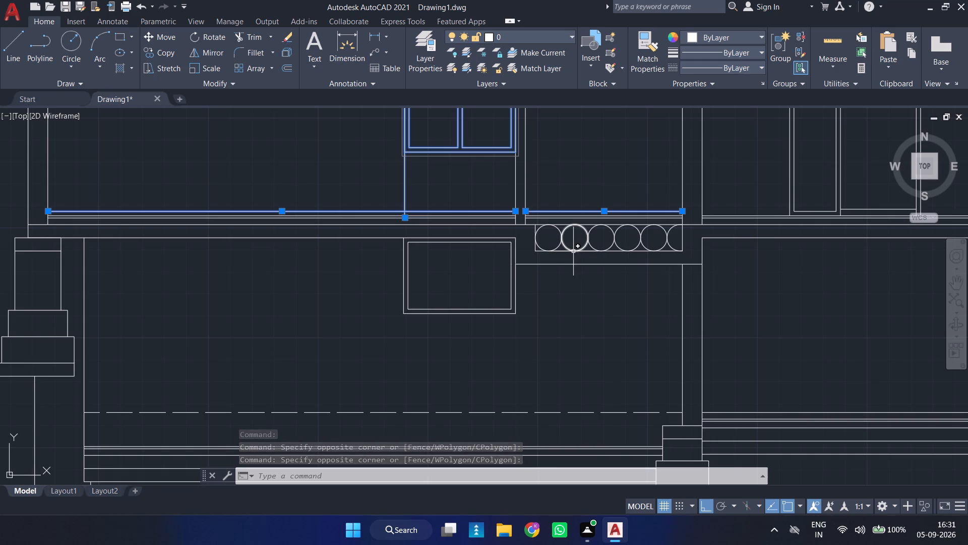
key("m")
key("Return")
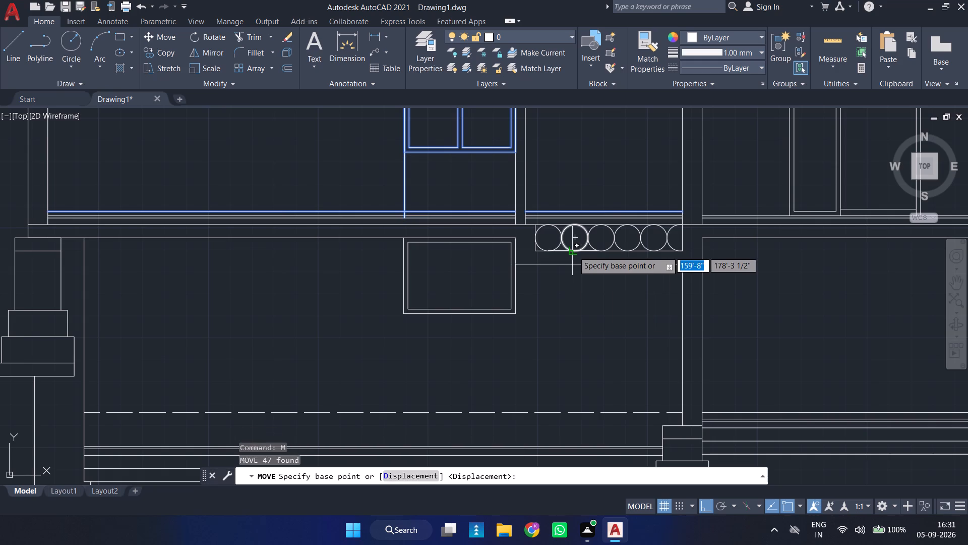
scroll(404, 223, "up", 4)
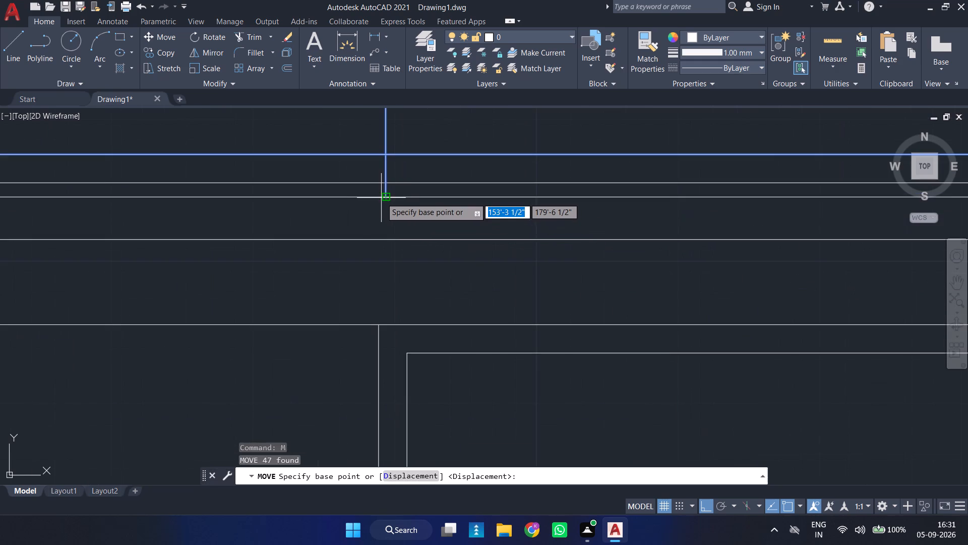
left_click(383, 198)
left_click(384, 184)
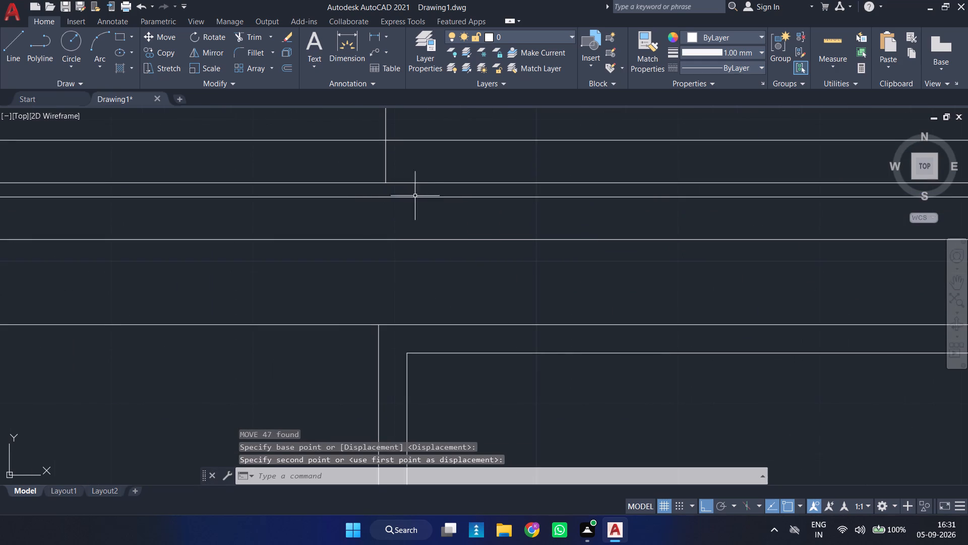
Measure the heights from the skirting lines to the sills of the lower storey's left-bay and middle-bay windows.
scroll(439, 196, "down", 3)
middle_click_drag(456, 202, 436, 453)
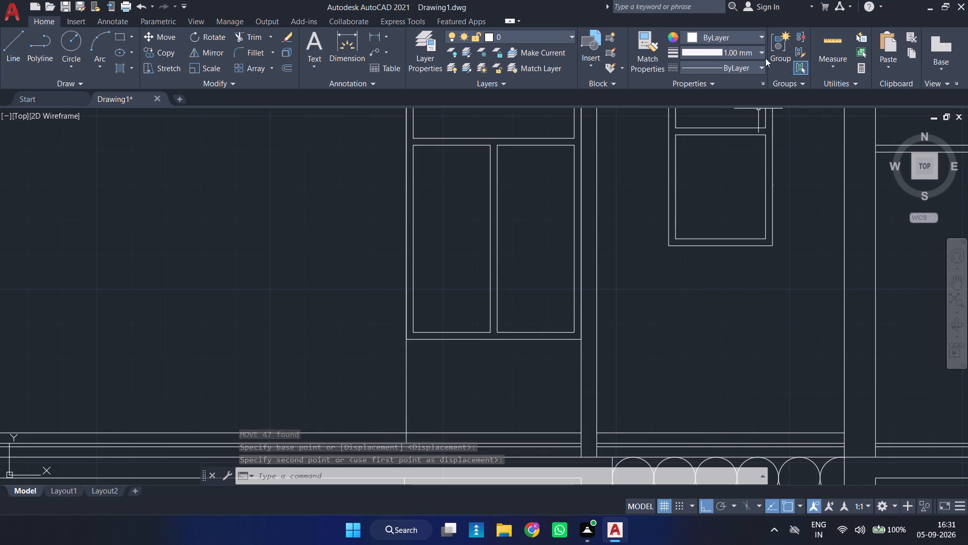
left_click(826, 62)
left_click(826, 96)
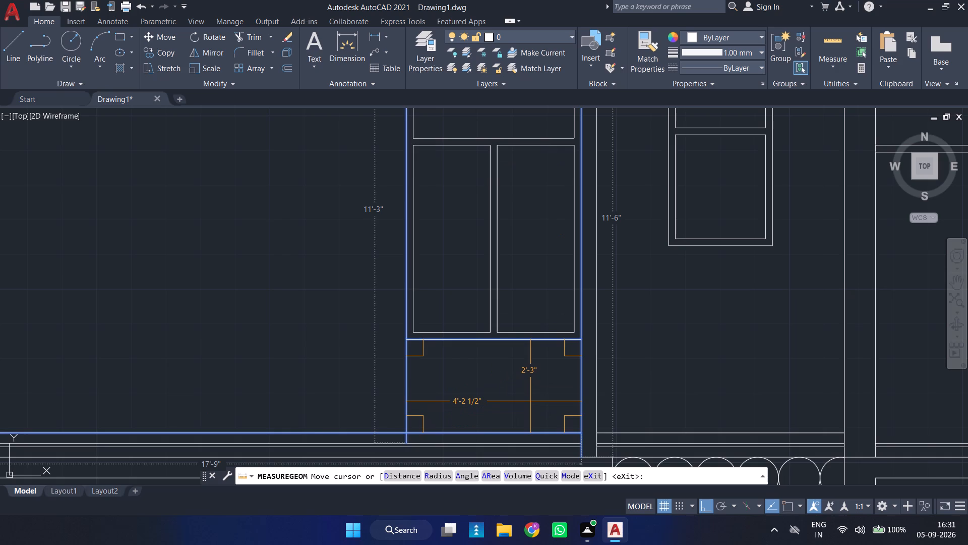
scroll(527, 387, "down", 2)
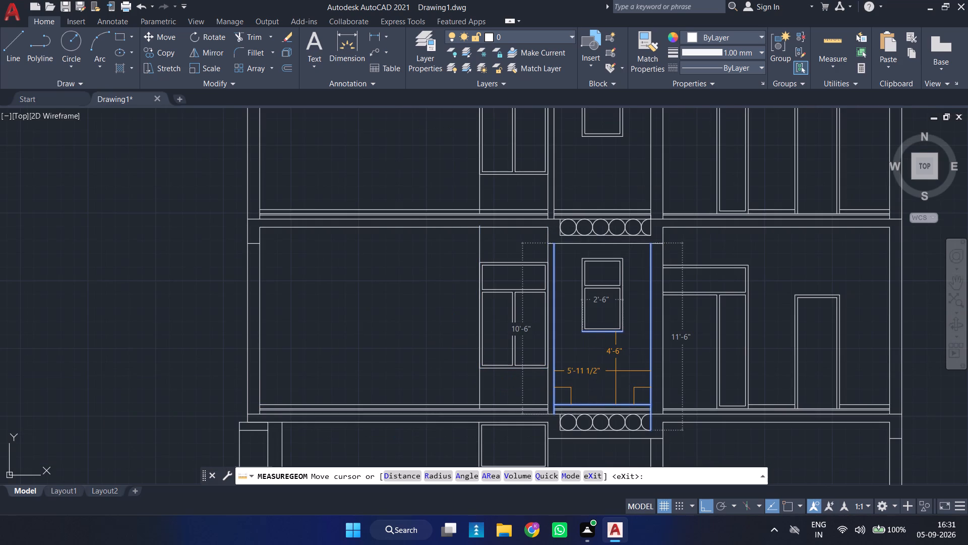
key("Escape")
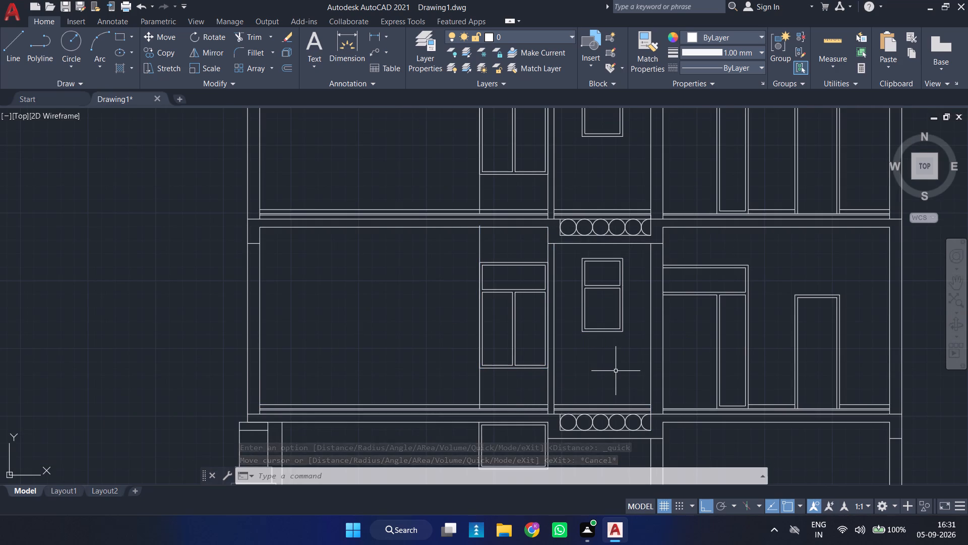
Offset the wall line beside the middle footing by 9'11.5" to the right, into the basement's right bay.
scroll(659, 370, "down", 4)
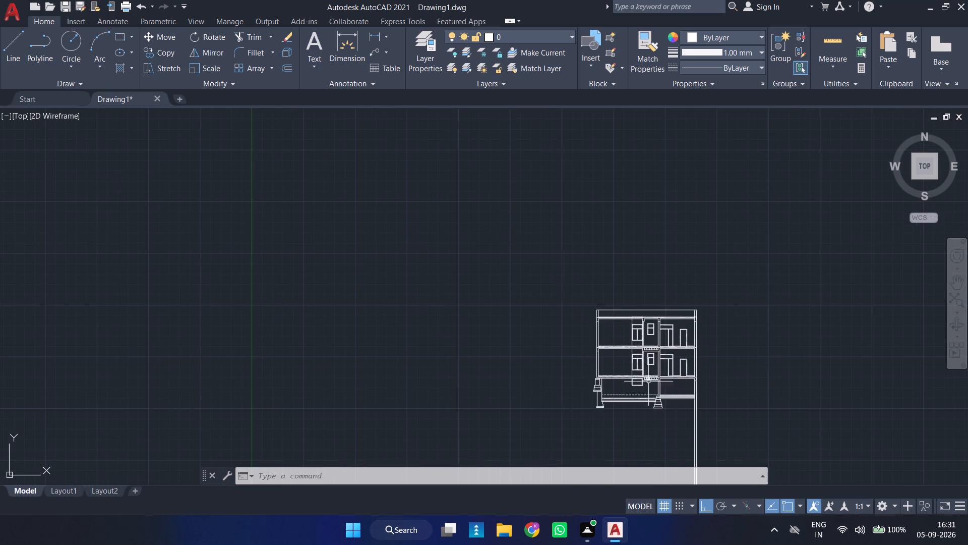
middle_click_drag(664, 394, 593, 361)
scroll(590, 353, "up", 3)
middle_click_drag(658, 372, 653, 360)
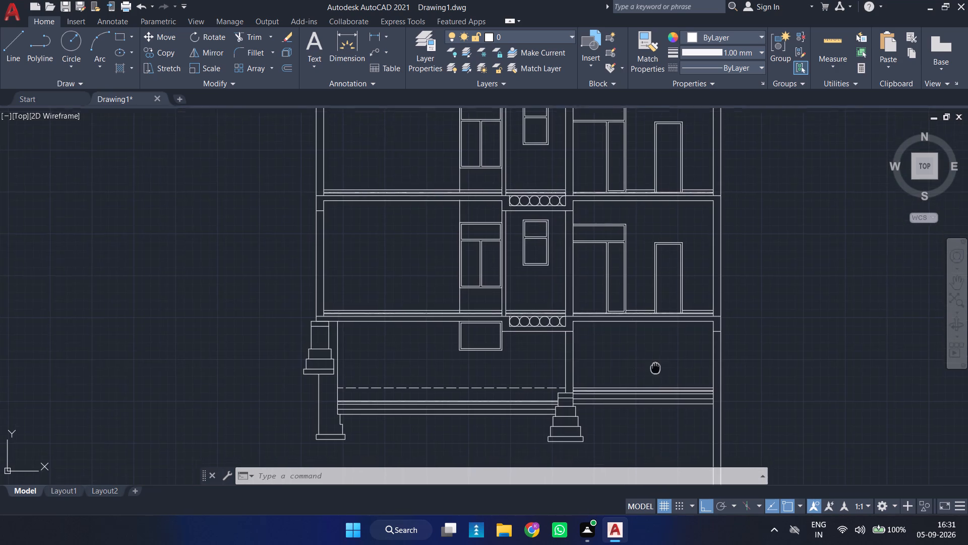
middle_click_drag(653, 360, 602, 262)
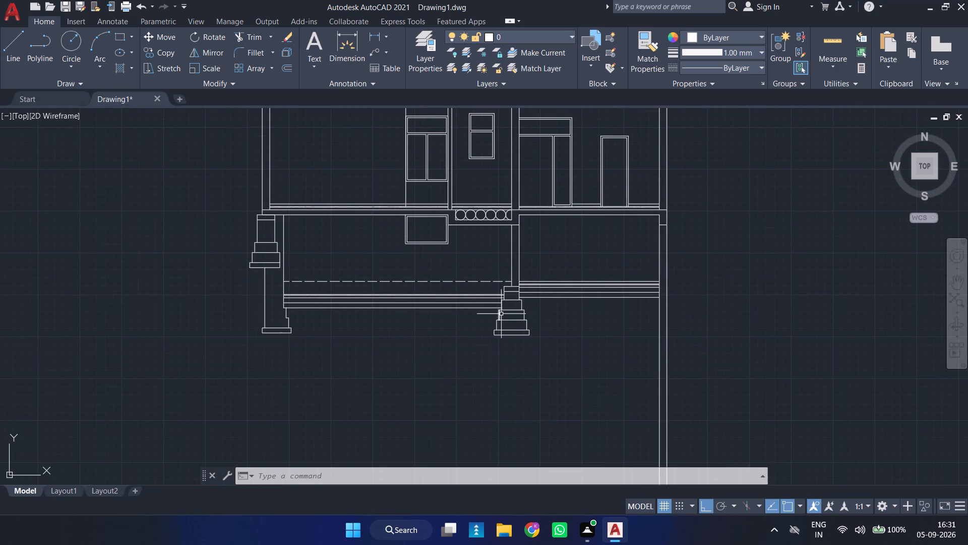
scroll(567, 329, "up", 1)
middle_click_drag(568, 324, 527, 382)
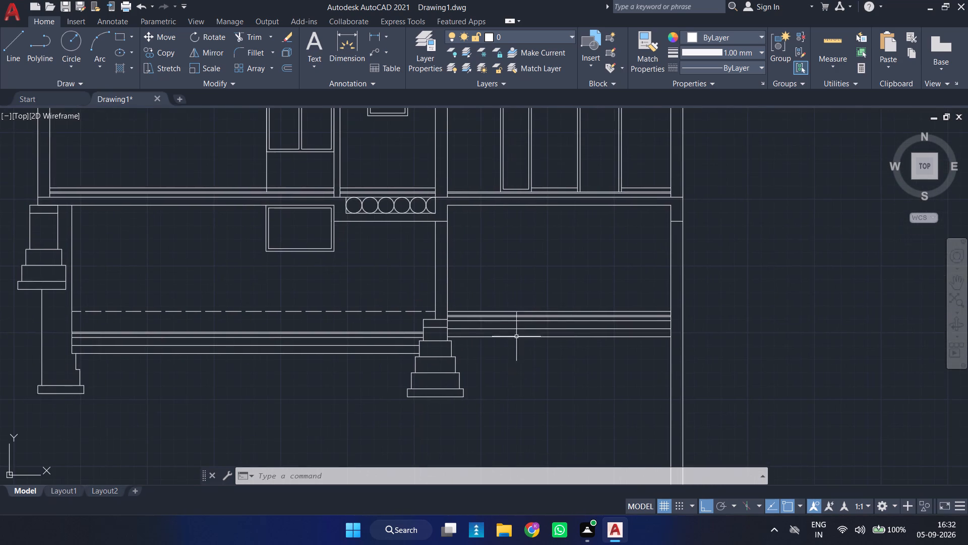
scroll(489, 279, "up", 2)
middle_click_drag(488, 271, 469, 270)
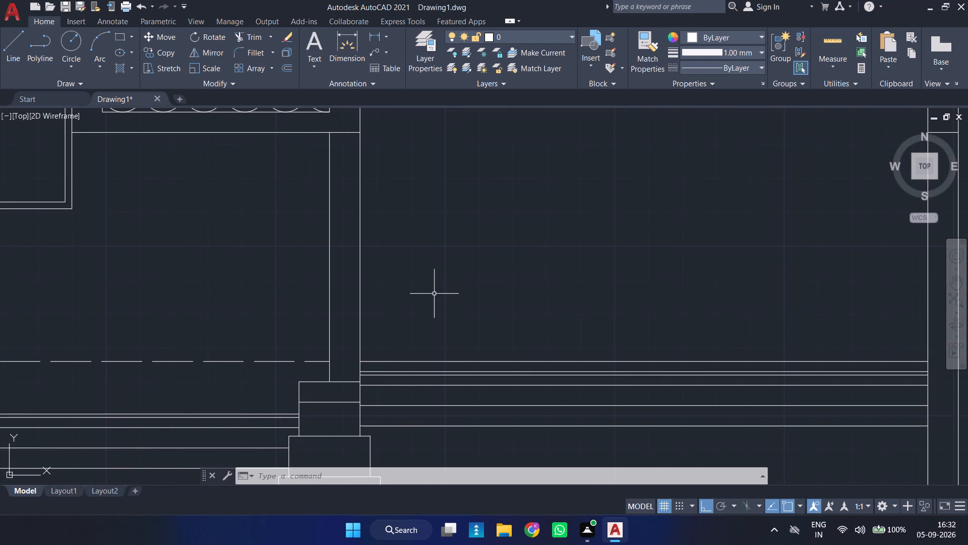
left_click(360, 285)
scroll(412, 271, "down", 2)
middle_click_drag(453, 276, 396, 317)
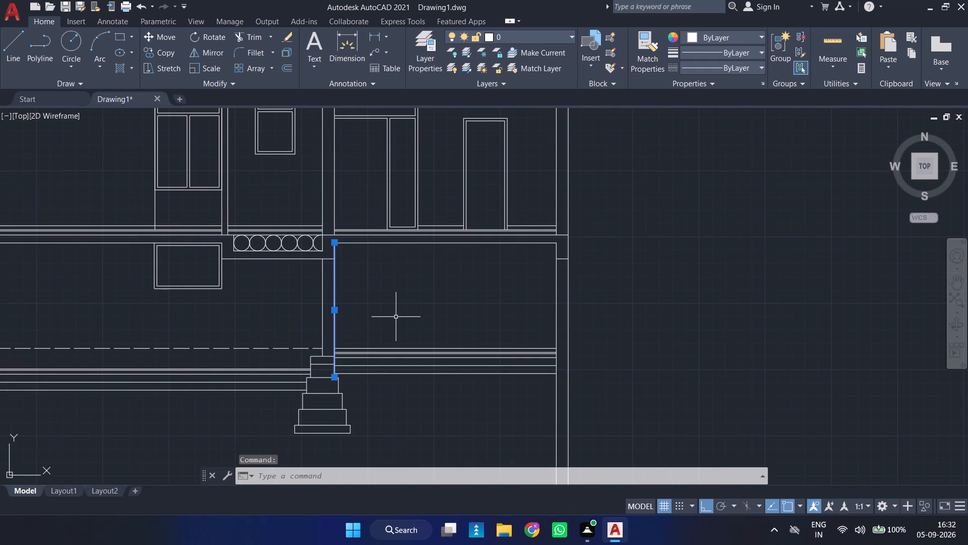
key("o")
key("Return")
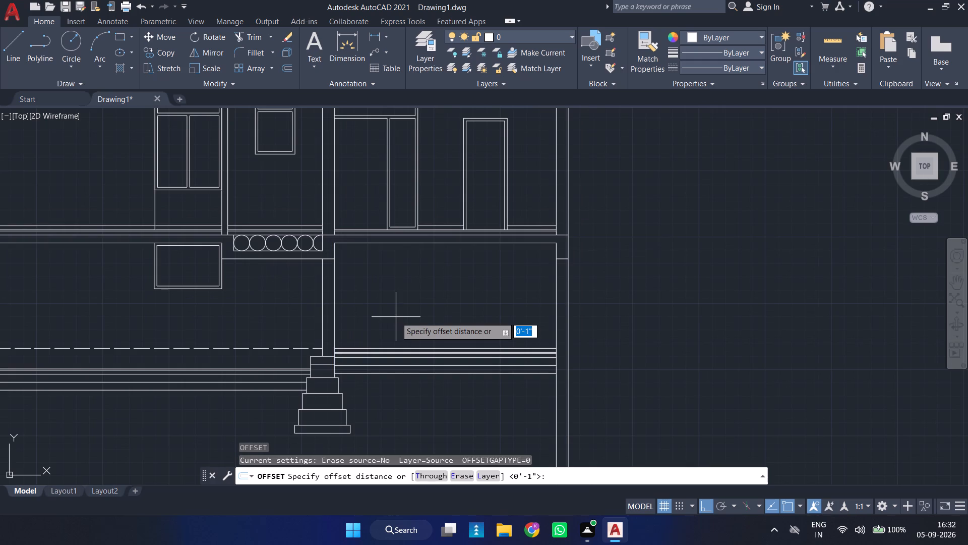
type("9'11.5")
key("Return")
left_click(449, 332)
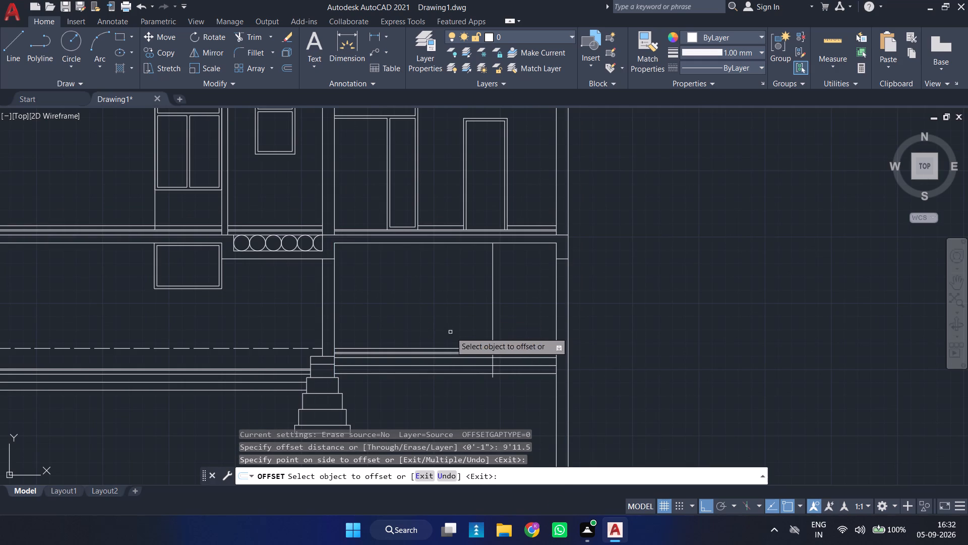
Offset the new vertical line in the basement's right bay 4.5" to the right to form a partition wall.
left_click(493, 309)
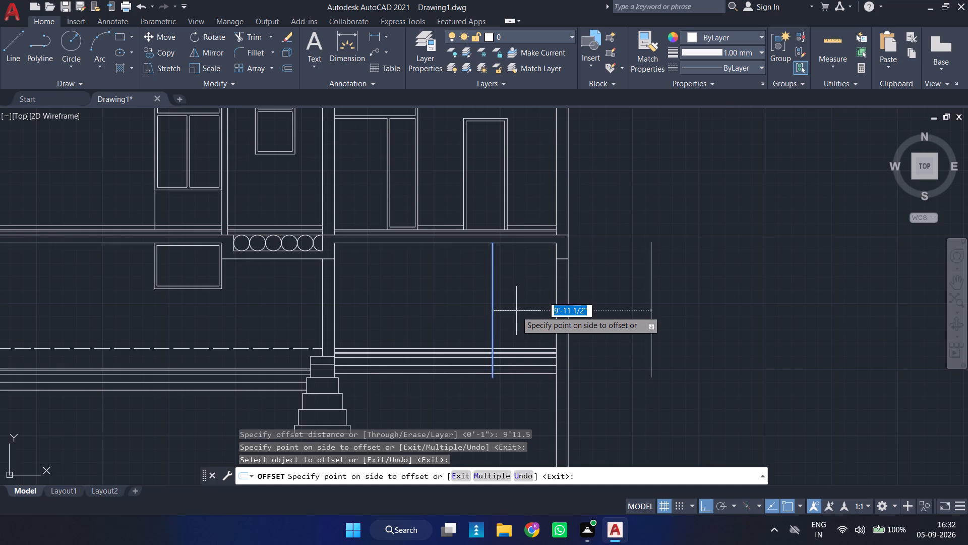
type("4.")
key("5")
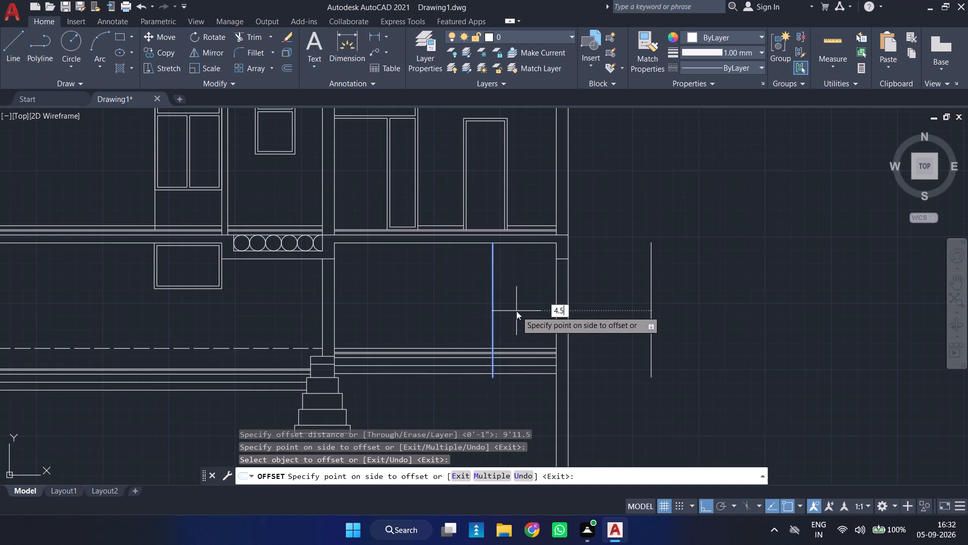
key("Return")
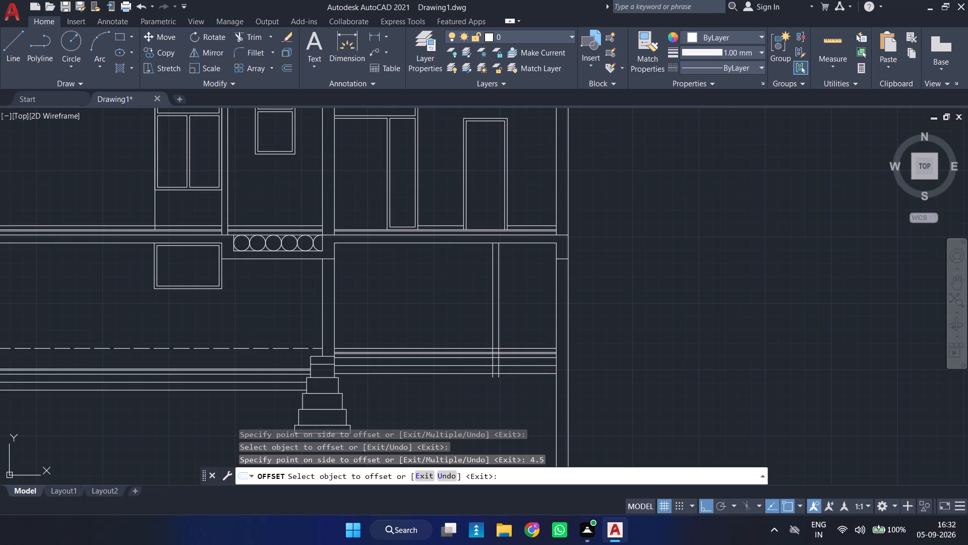
key("Escape")
Trim the basement partition's two lines below the fourth floor line from the top, removing their tails through the lower floor layers.
scroll(454, 381, "up", 1)
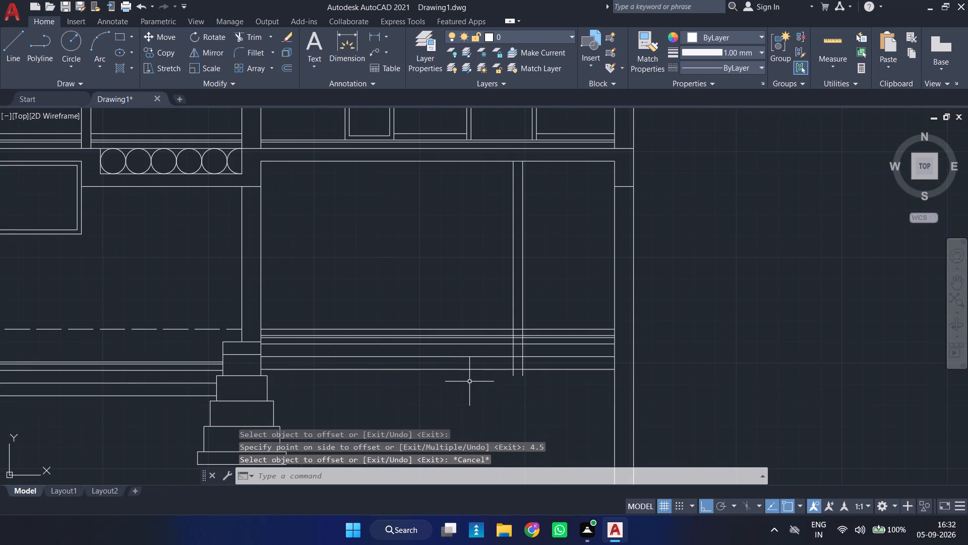
type("TR")
key("Return")
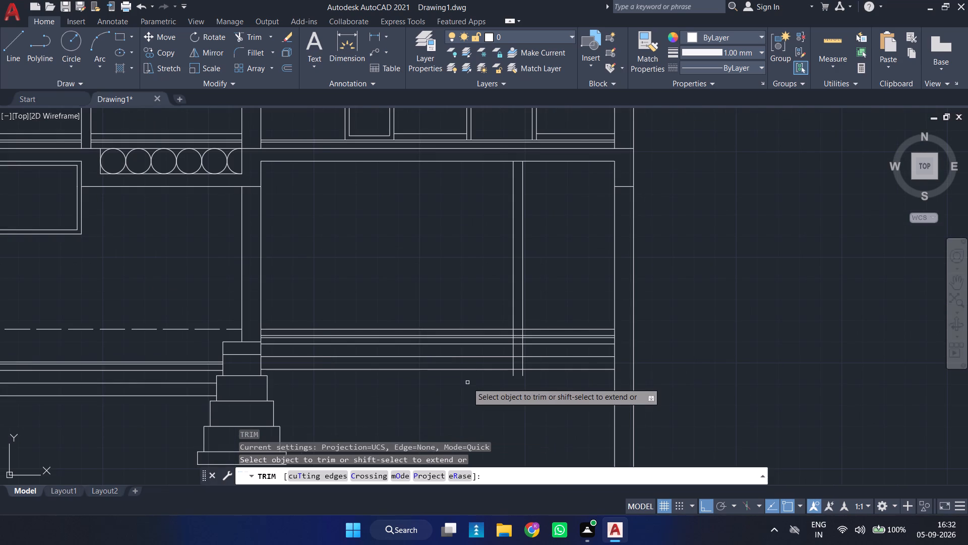
scroll(487, 375, "up", 2)
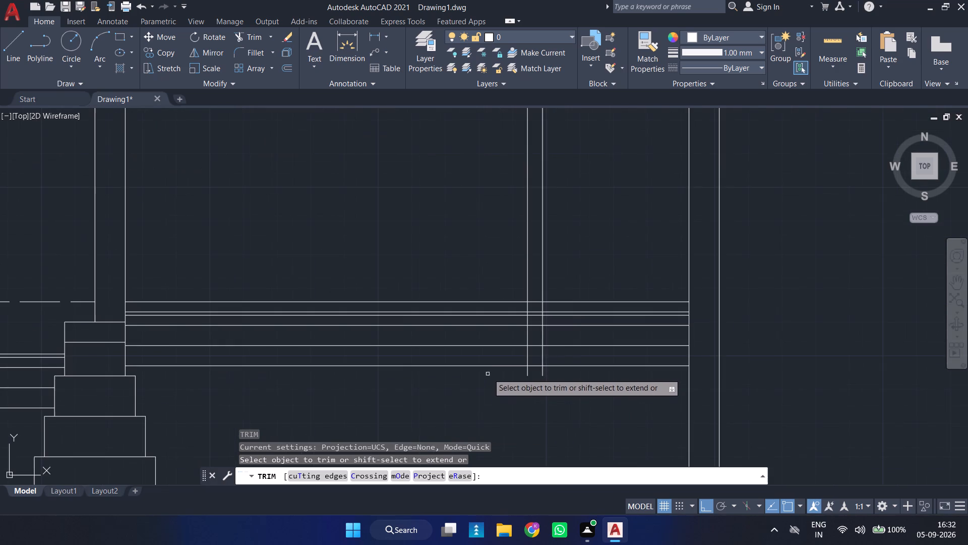
left_click(554, 335)
left_click(495, 333)
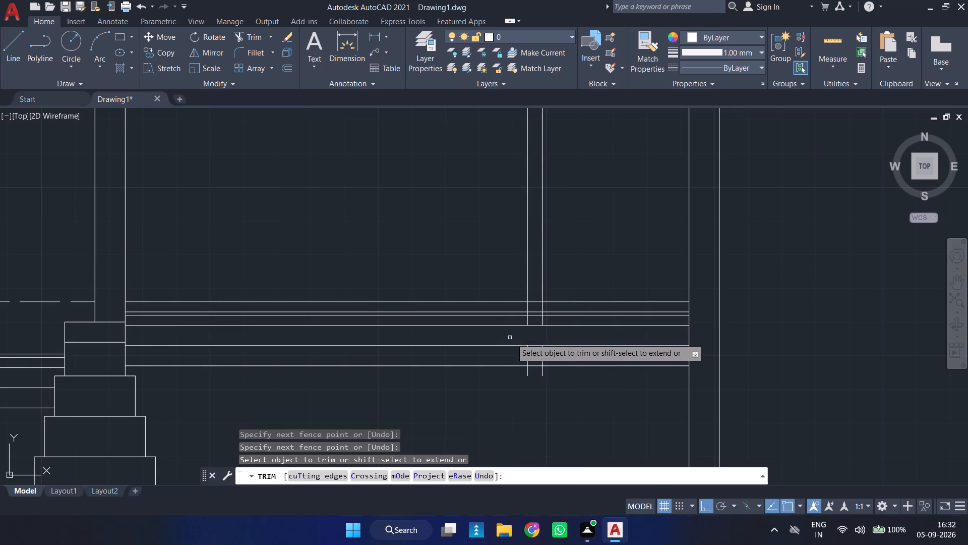
left_click(563, 358)
left_click(507, 360)
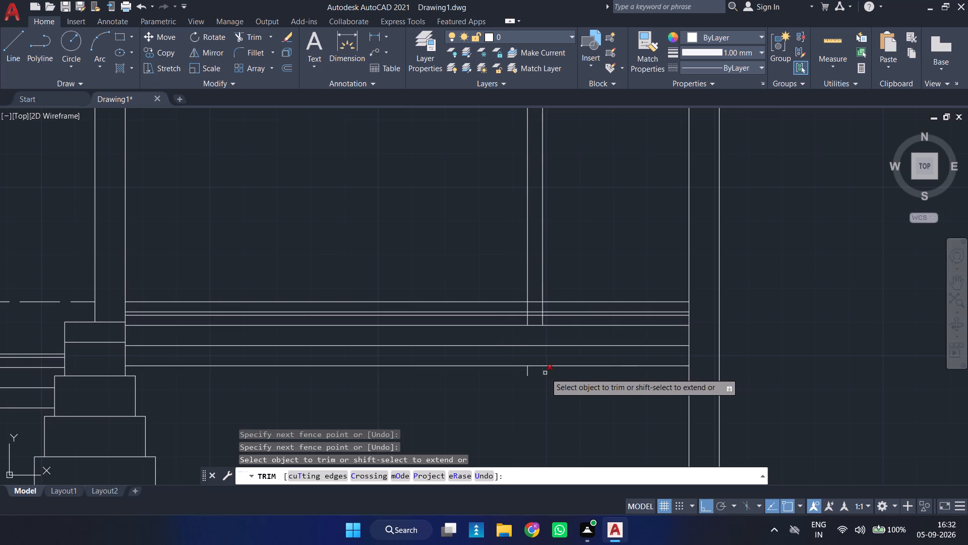
left_click(548, 373)
left_click(514, 373)
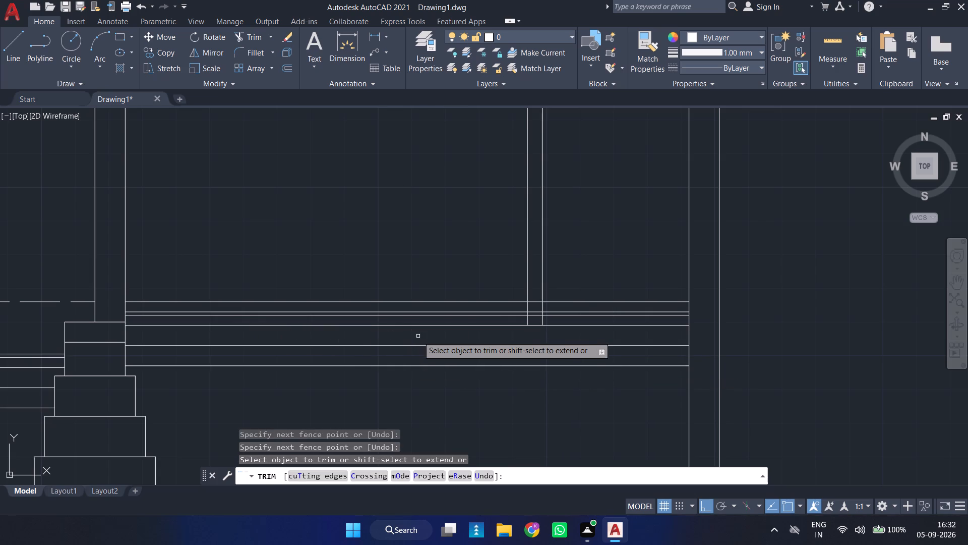
Trim the skirting line and the two floor finish lines between the partition's faces in the basement's right bay.
scroll(411, 334, "up", 2)
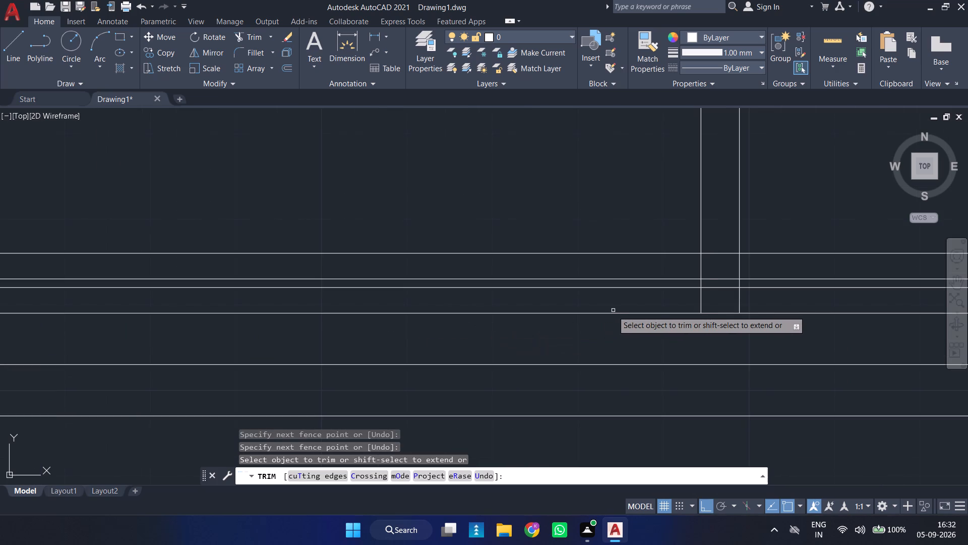
scroll(621, 308, "down", 1)
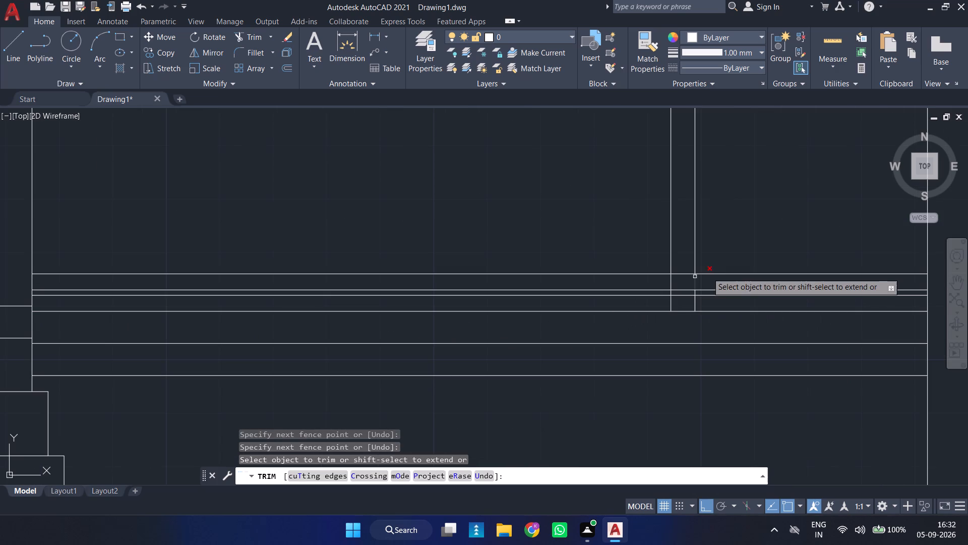
left_click(684, 264)
left_click(687, 299)
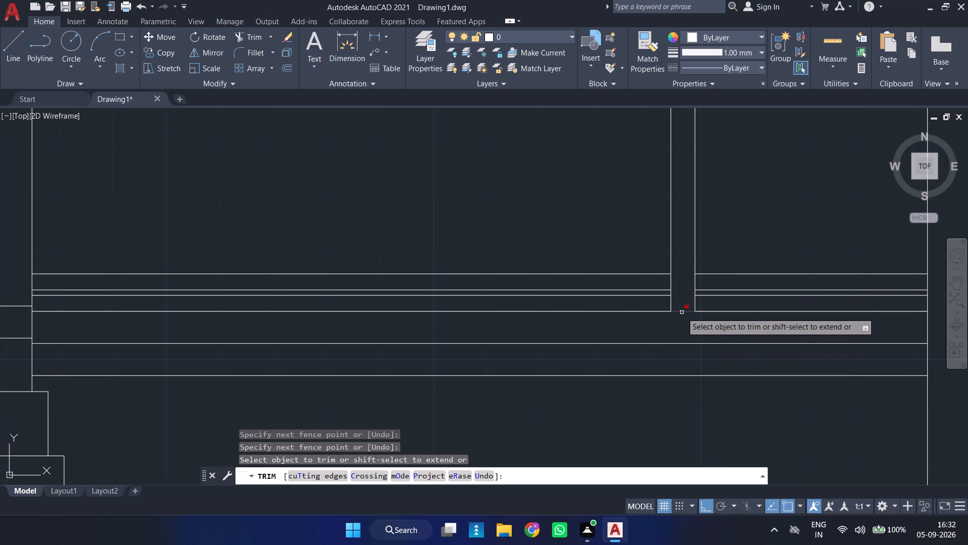
key("Escape")
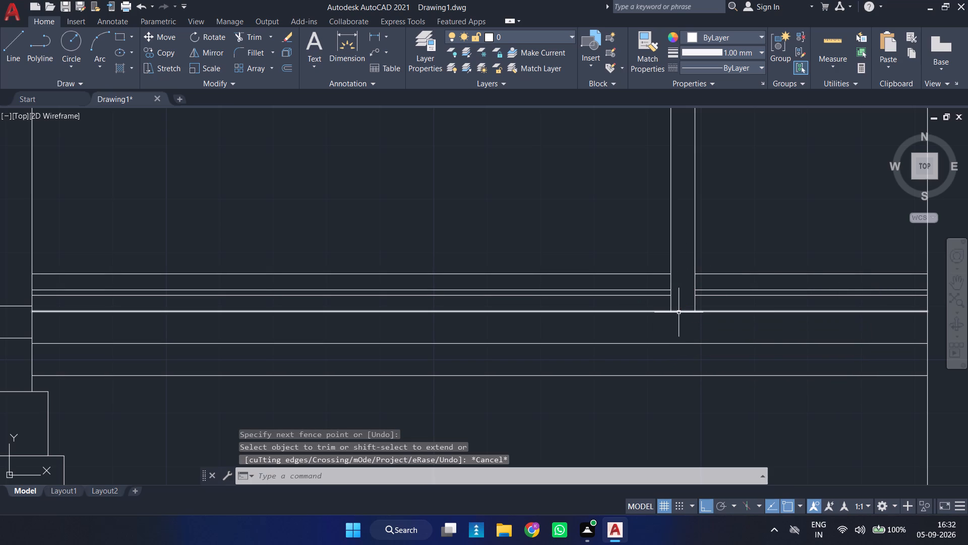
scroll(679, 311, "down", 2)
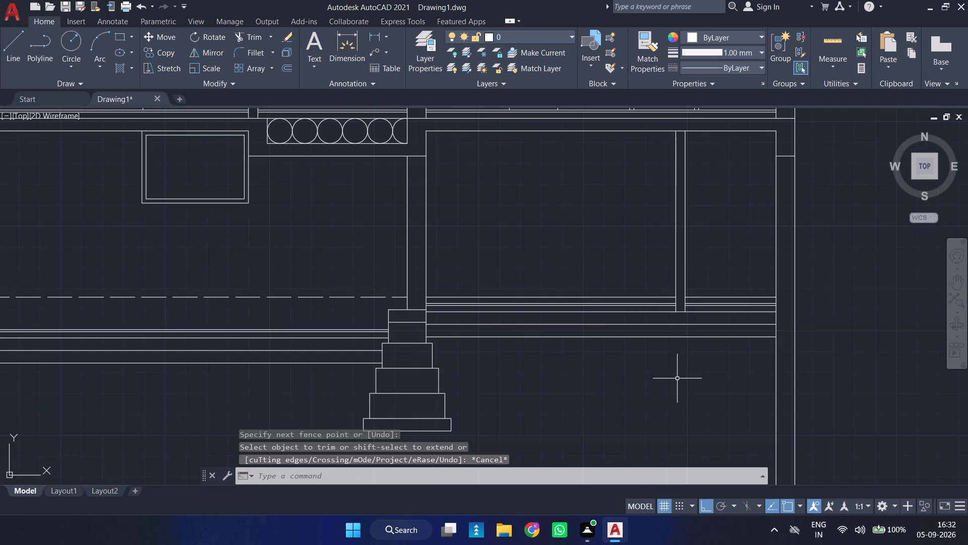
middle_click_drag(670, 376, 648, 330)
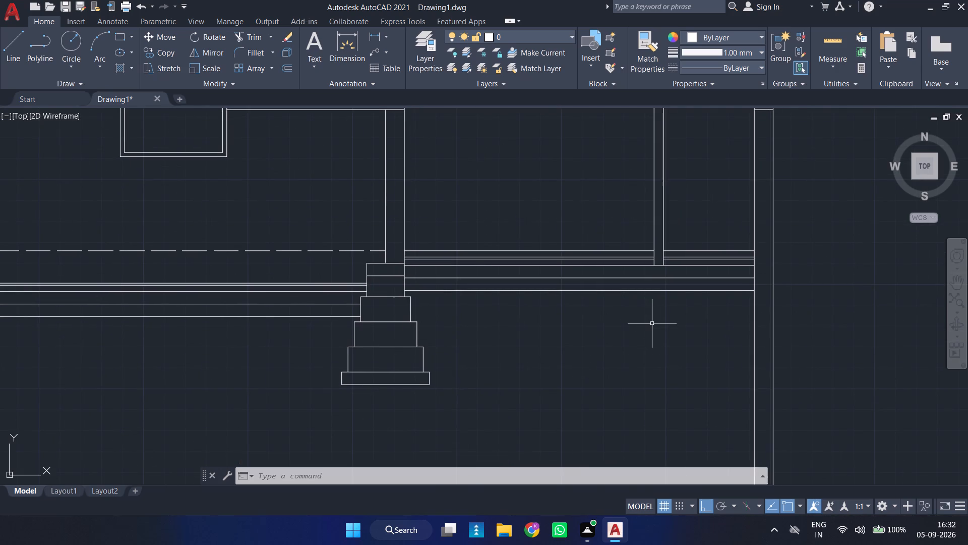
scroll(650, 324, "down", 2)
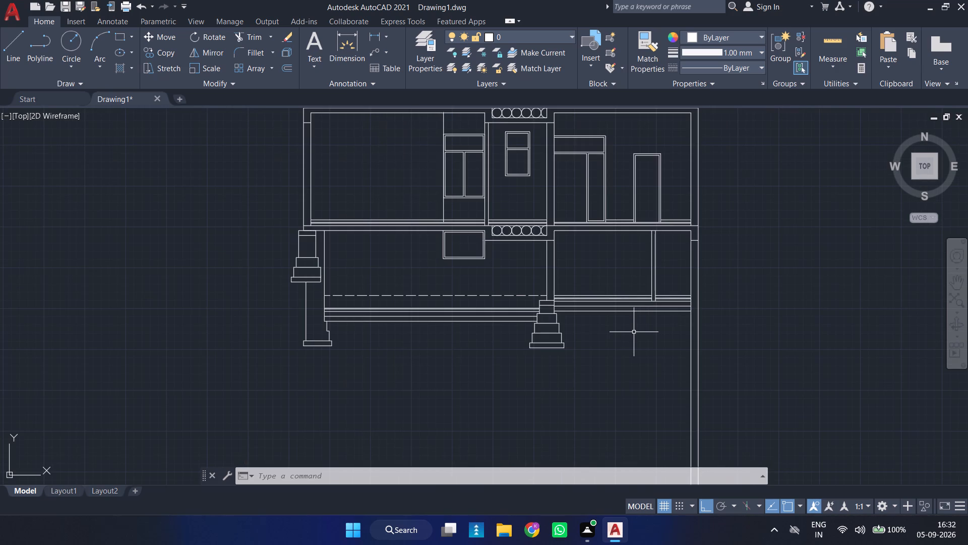
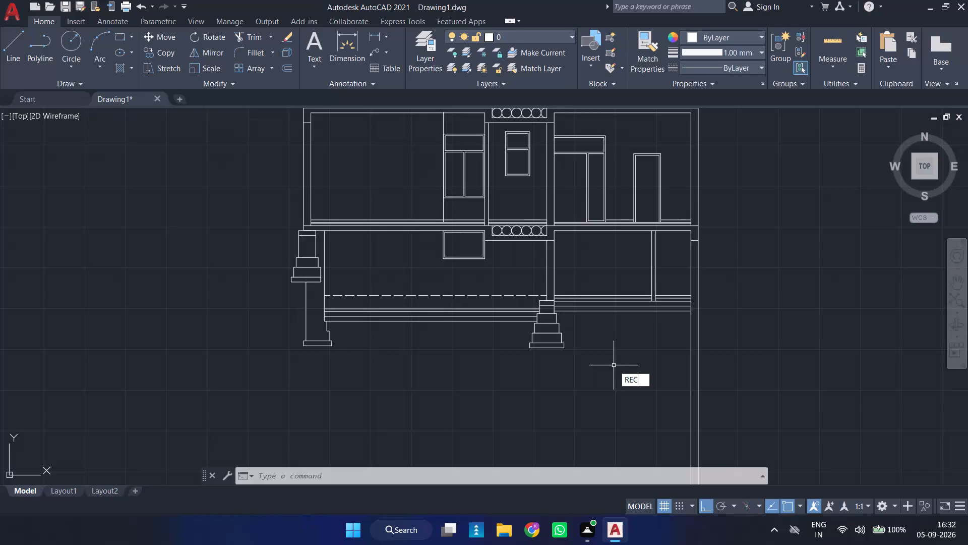
Draw a rectangle 2' long and 6" wide in the empty area to the left of the building section's footings.
key("Return")
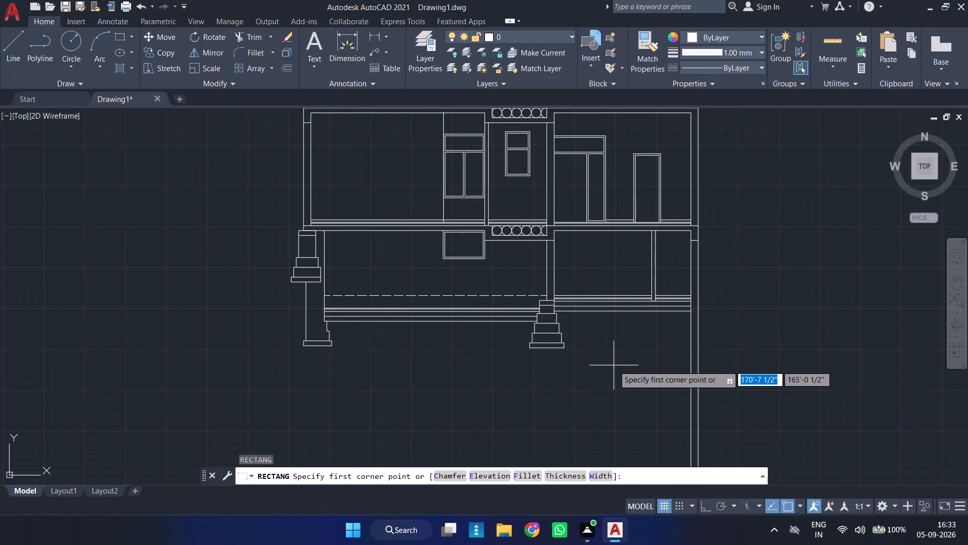
middle_click_drag(158, 306, 363, 322)
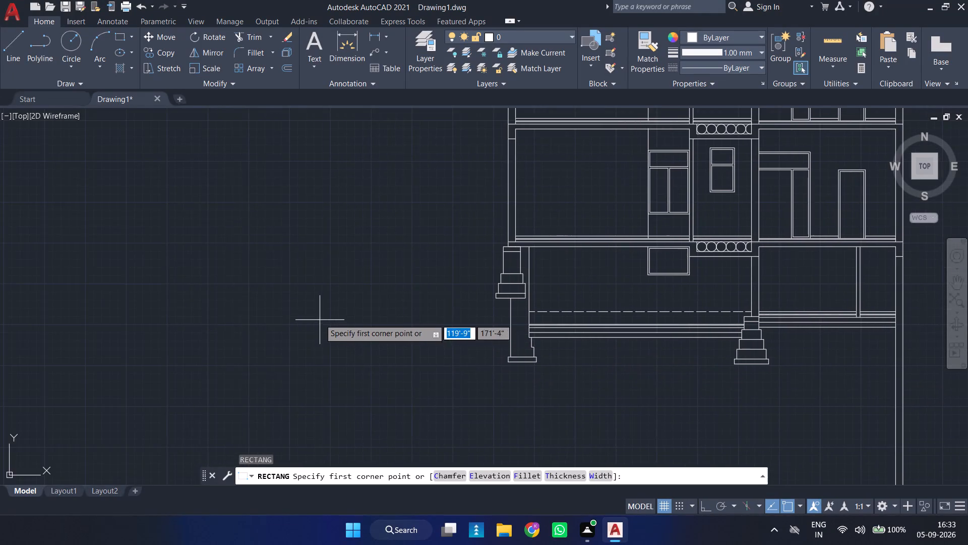
scroll(320, 319, "up", 2)
left_click(305, 271)
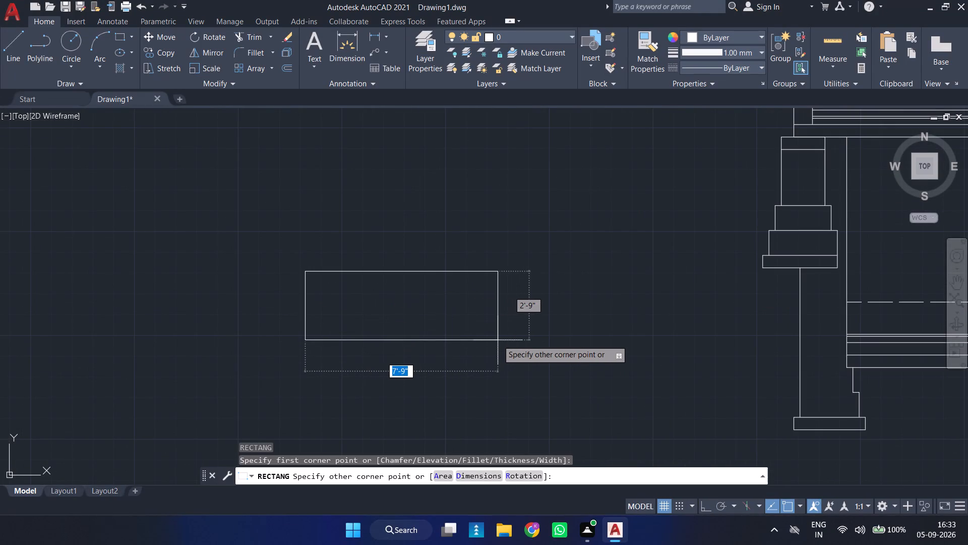
key("d")
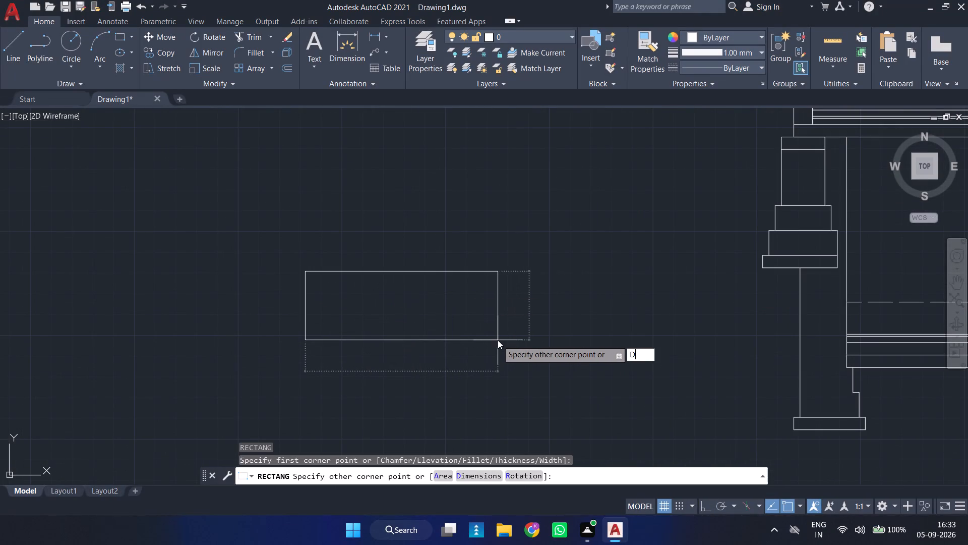
key("Return")
type("2'")
key("Return")
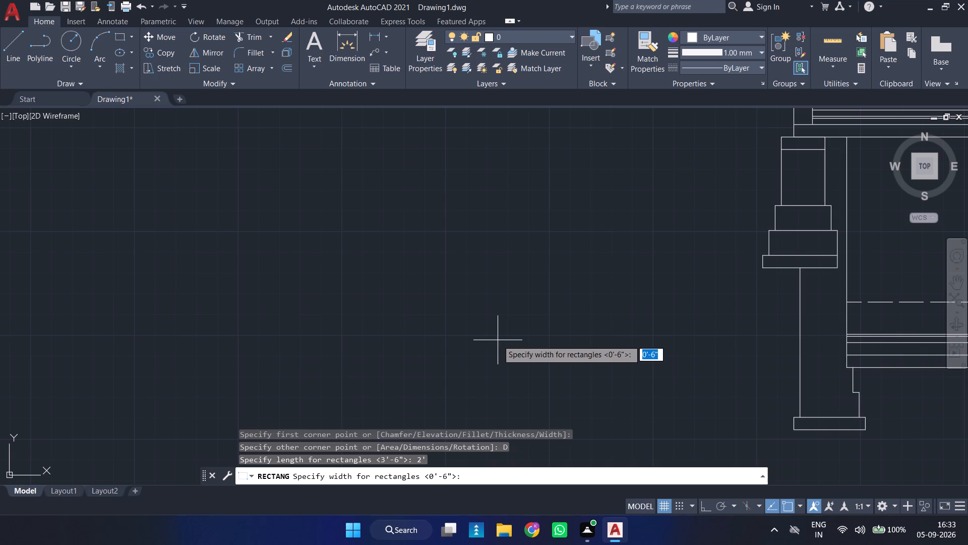
key("6")
key("Return")
left_click_drag(500, 340, 522, 354)
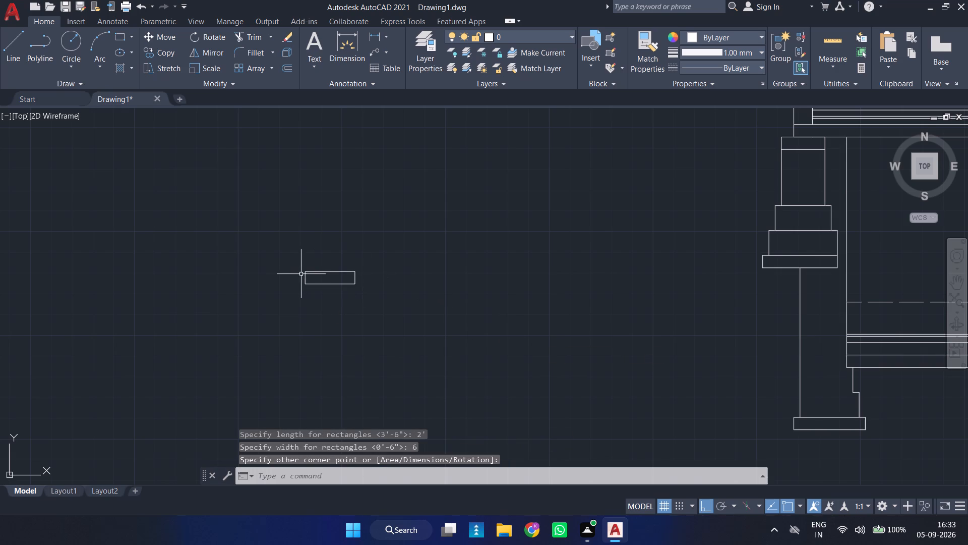
Explode the new 2' by 6" rectangle into separate lines.
scroll(303, 274, "up", 1)
middle_click_drag(303, 274, 390, 290)
scroll(403, 286, "up", 2)
left_click(427, 285)
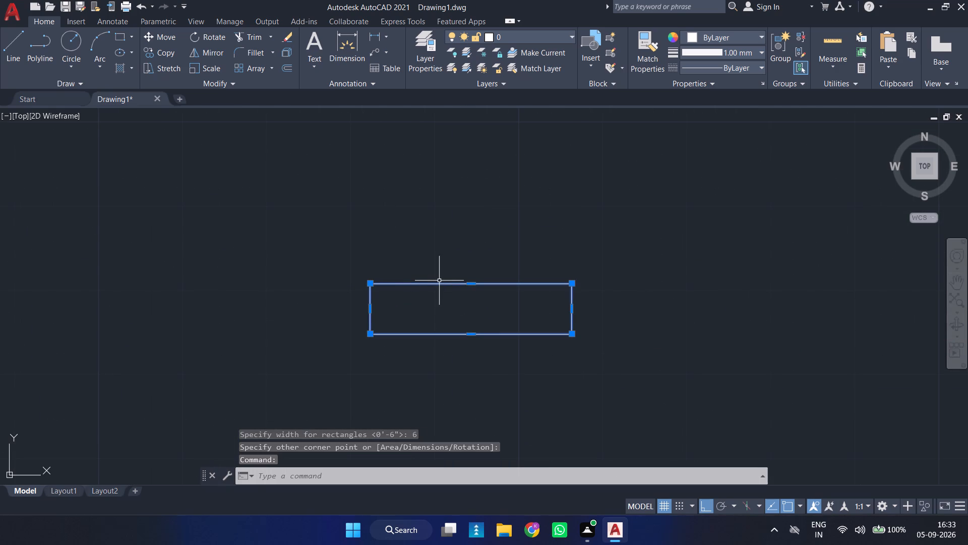
key("x")
key("Return")
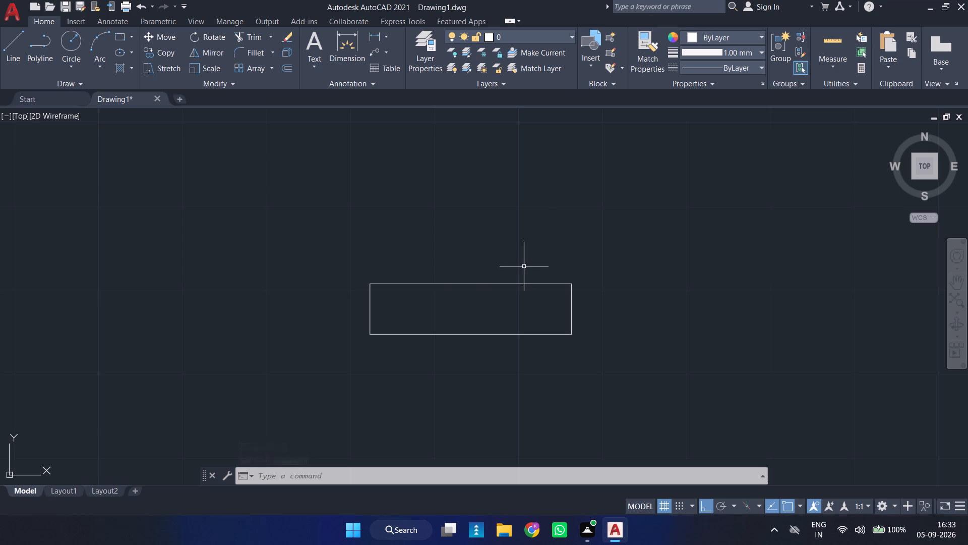
Offset the exploded rectangle's top edge 1' upward, and offset the new line another 1' upward.
left_click(492, 283)
key("o")
key("Return")
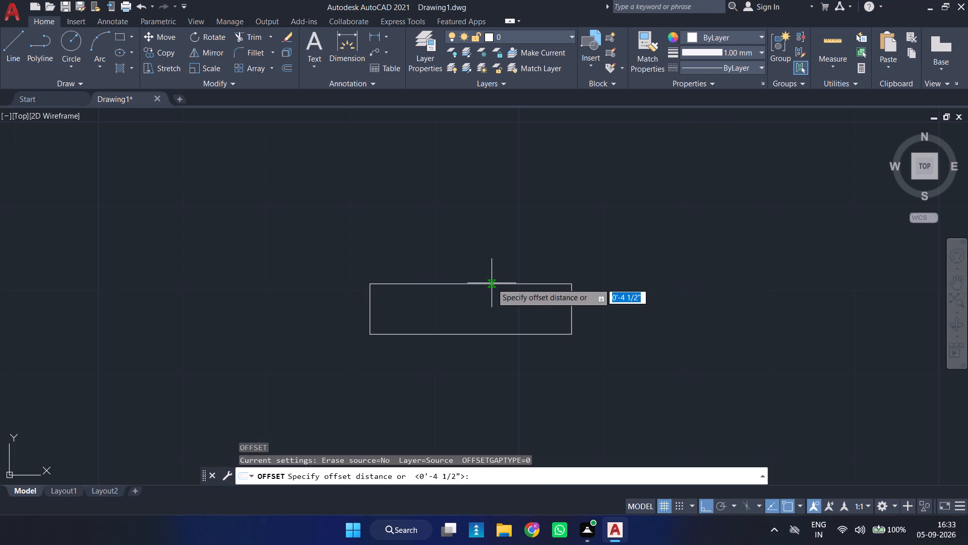
type("1'")
key("Return")
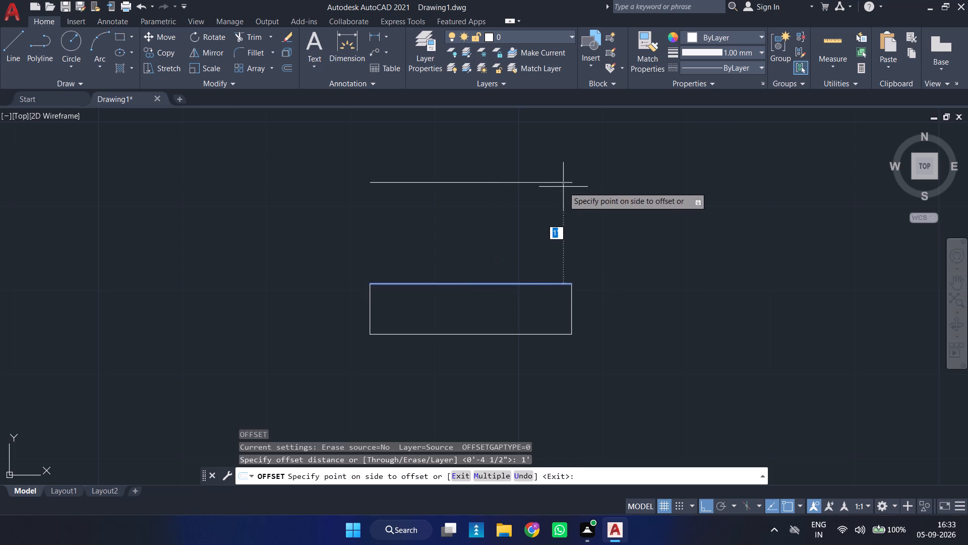
left_click(545, 182)
middle_click_drag(525, 178, 523, 283)
left_click(506, 287)
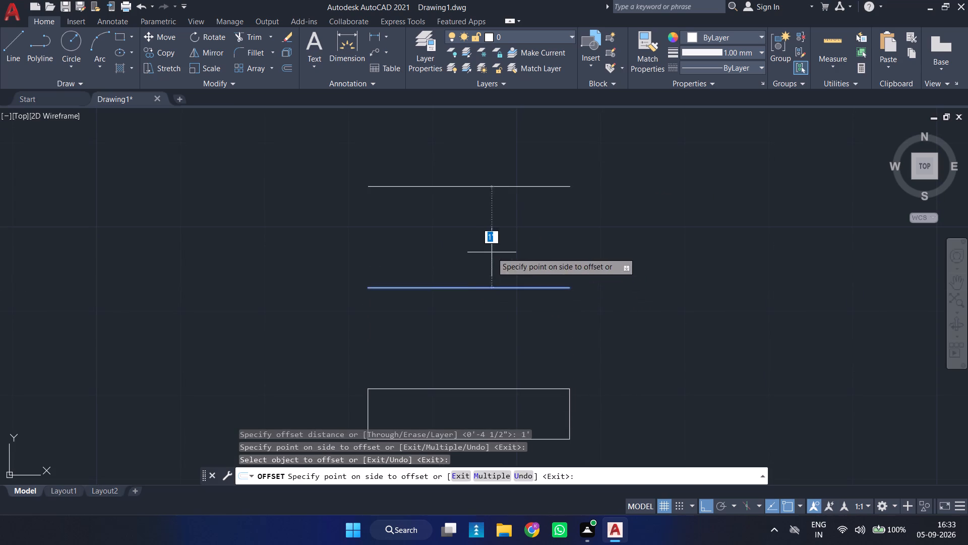
left_click(470, 213)
Offset the uppermost line 2'3" upward, and offset the resulting top line 6" back down.
middle_click_drag(483, 197, 499, 307)
left_click(498, 297)
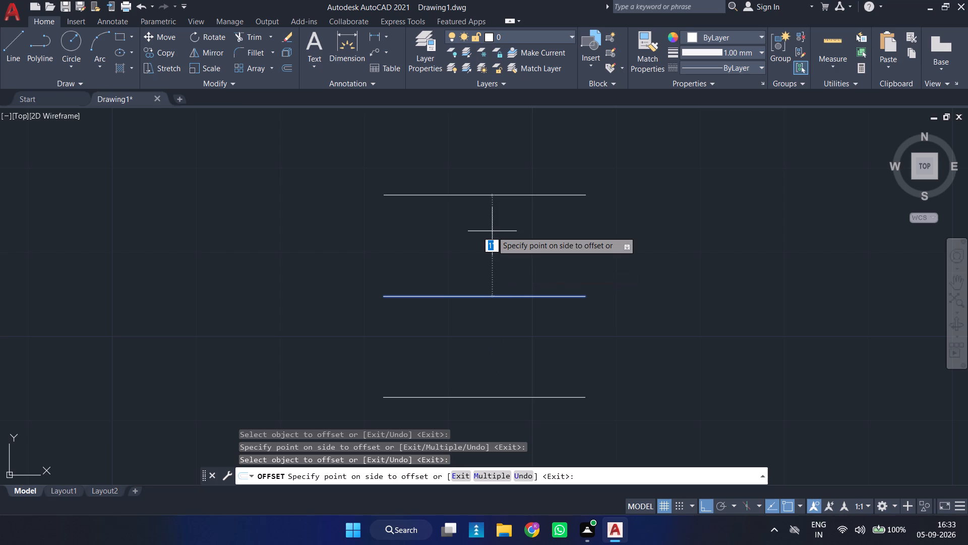
type("2'3")
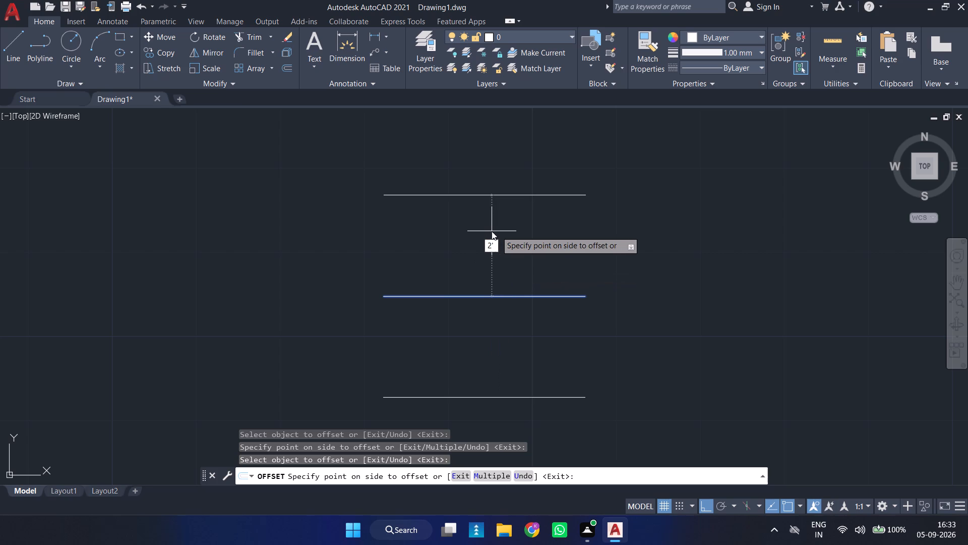
key("Return")
scroll(492, 197, "down", 3)
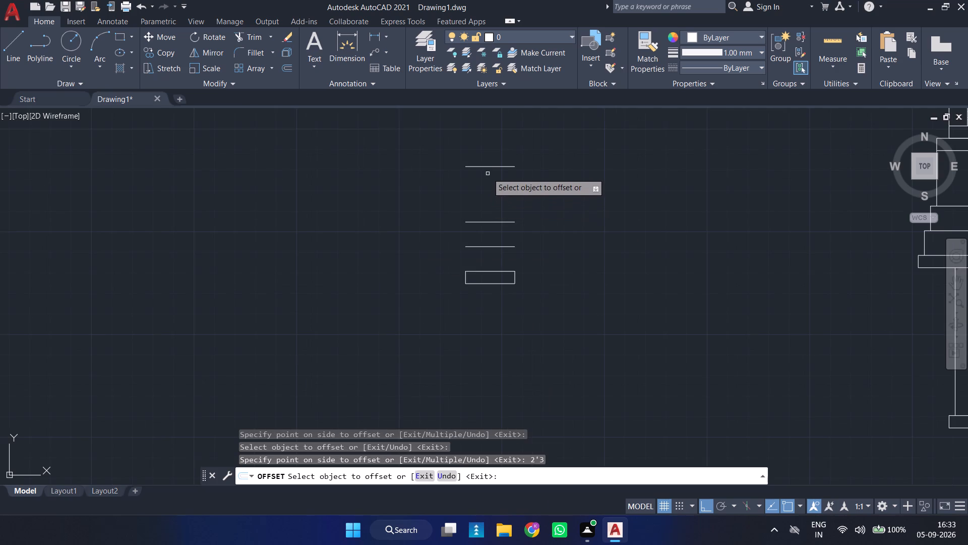
left_click(494, 166)
key("6")
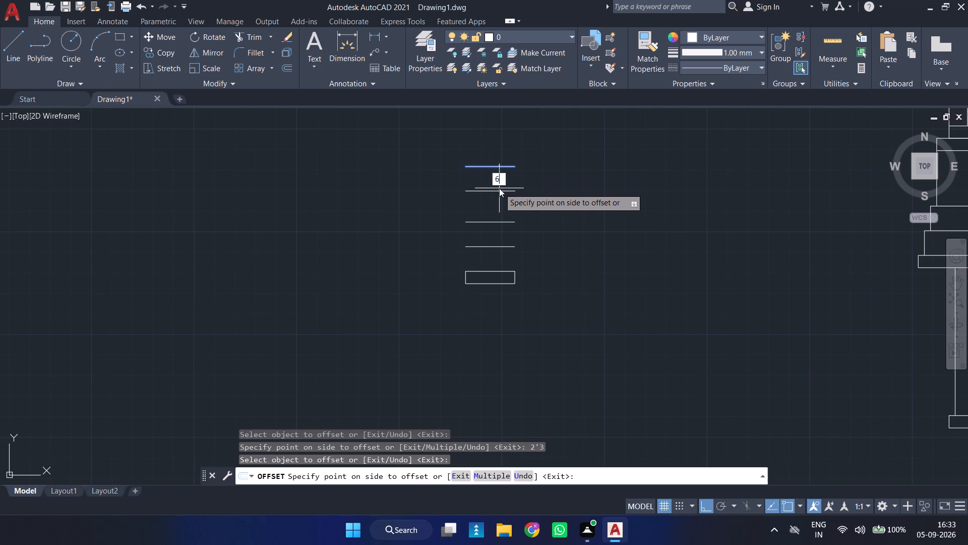
key("Return")
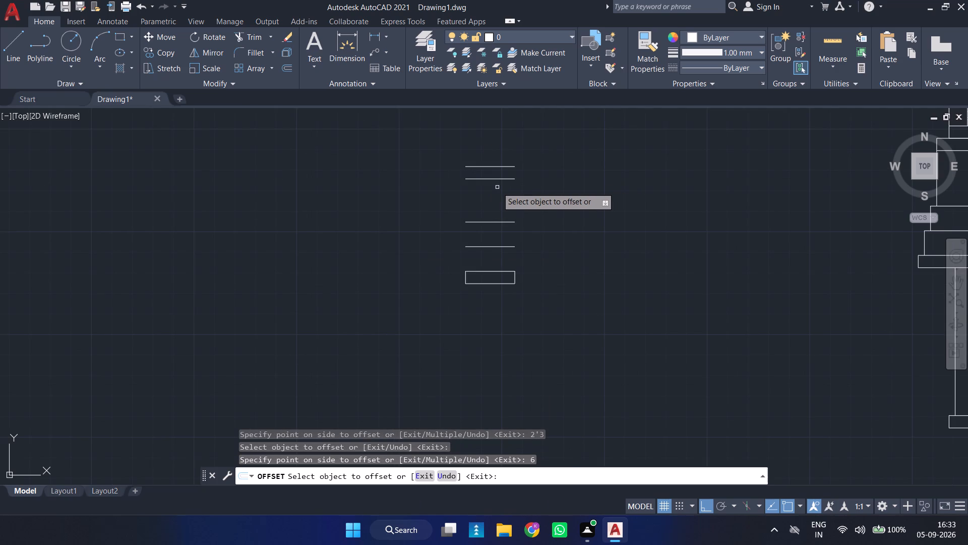
scroll(500, 178, "up", 1)
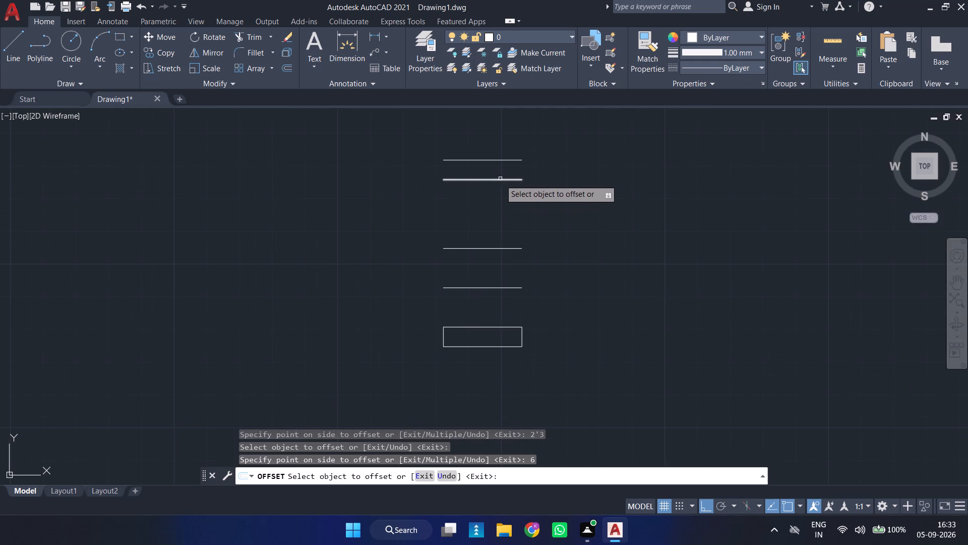
key("Escape")
Draw a vertical line from the top line's left end down to the base rectangle's upper-left corner.
key("l")
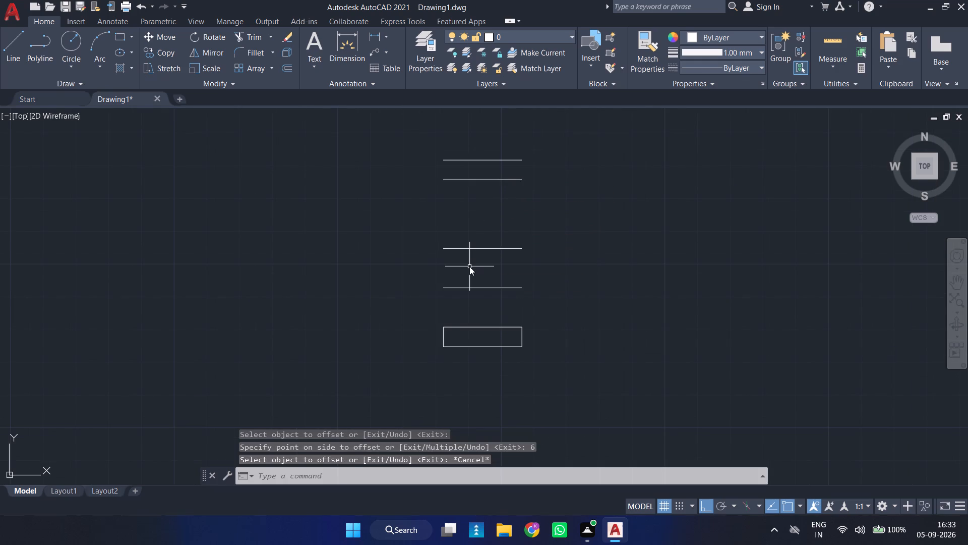
key("Return")
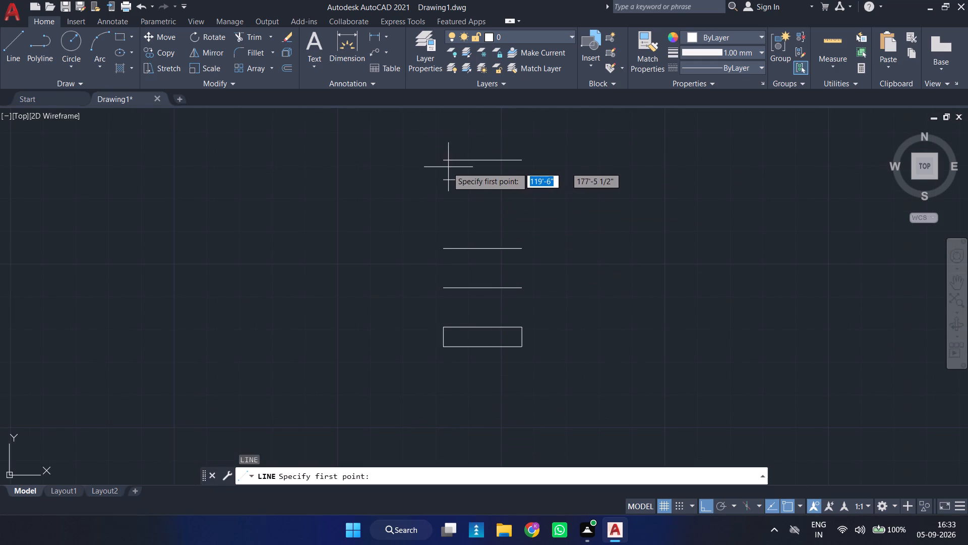
left_click(444, 160)
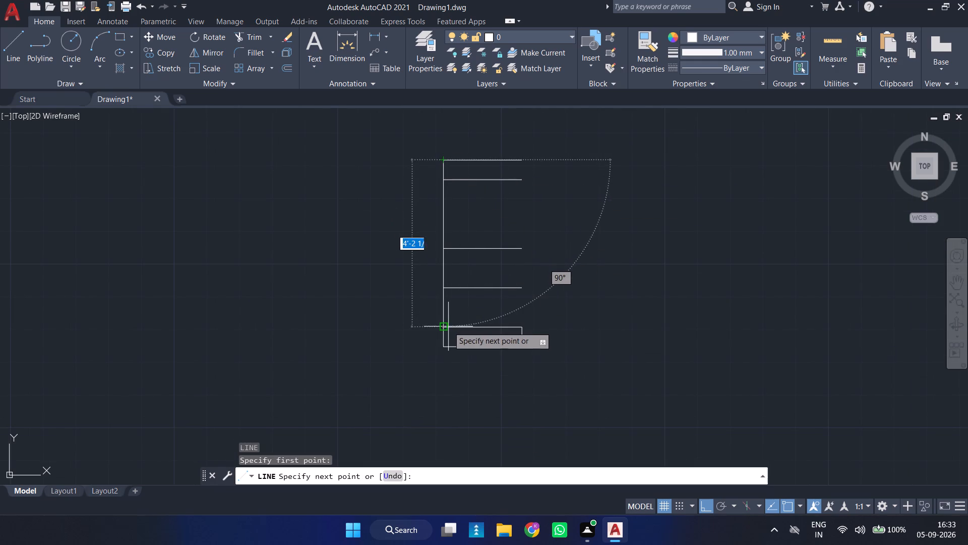
left_click(448, 326)
key("Return")
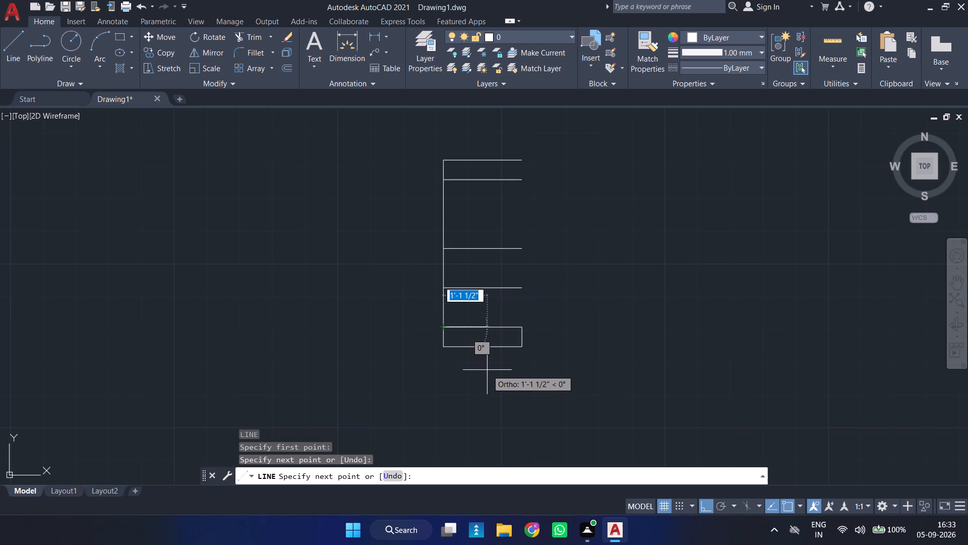
Offset the vertical line 1.5" to the right three times in succession to set out the footing's stepped faces.
key("o")
key("Return")
type("1.5")
key("Return")
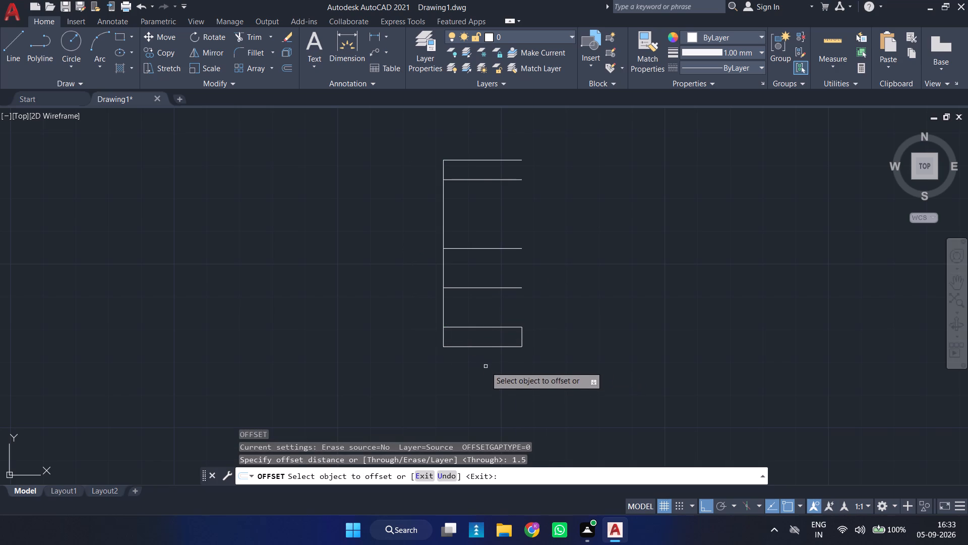
left_click(445, 266)
left_click(461, 267)
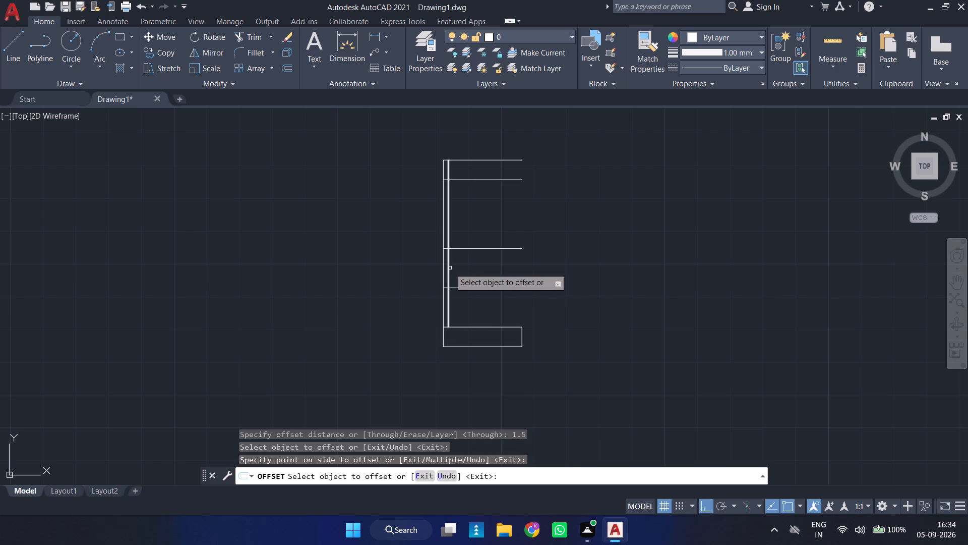
left_click(450, 268)
left_click(461, 269)
left_click(455, 227)
left_click(494, 228)
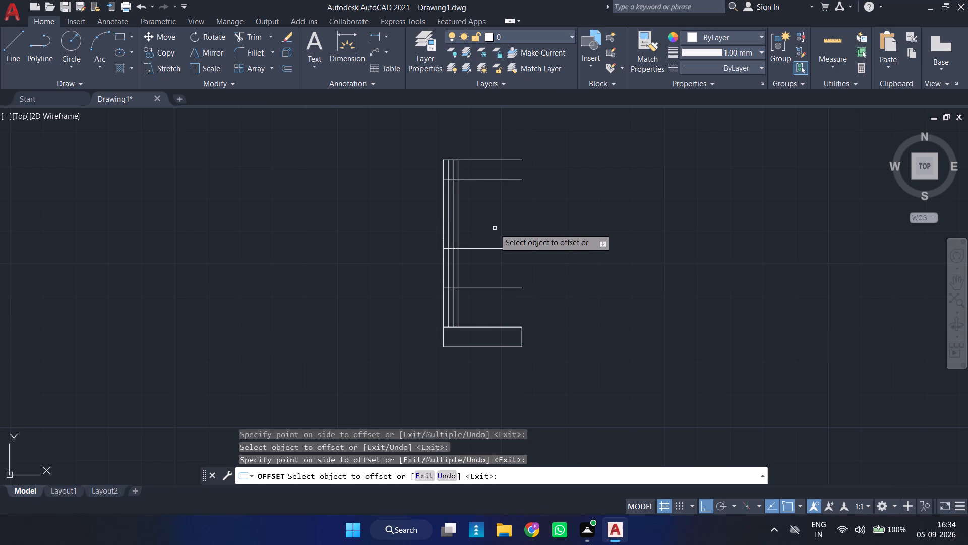
key("Escape")
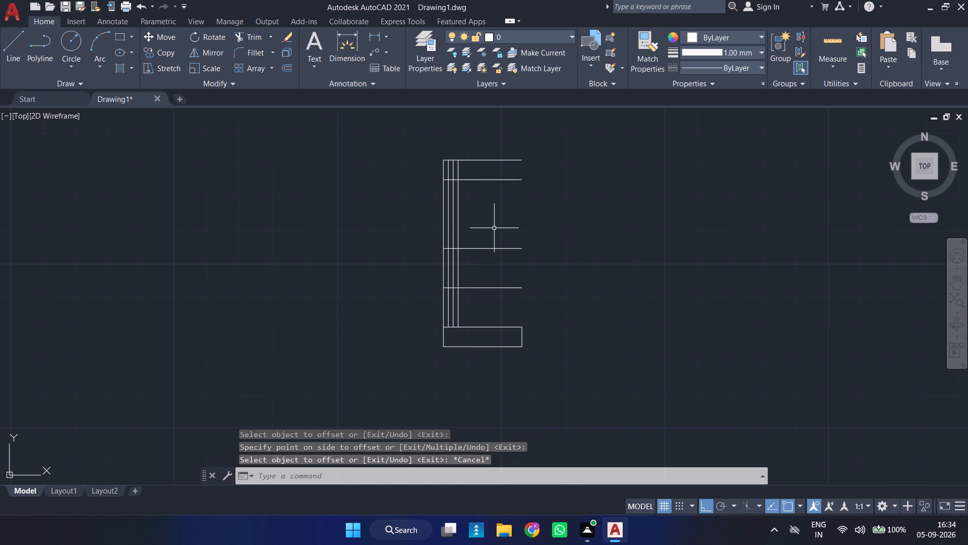
Trim the footing's vertical lines above their step levels and the horizontal lines' stubs projecting left of the stepped faces.
type("TR")
key("Return")
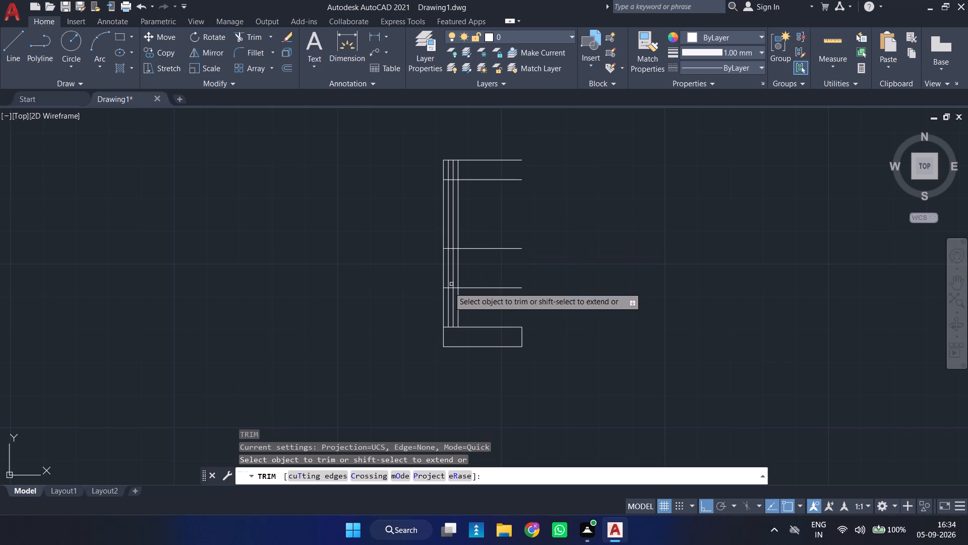
scroll(446, 295, "up", 4)
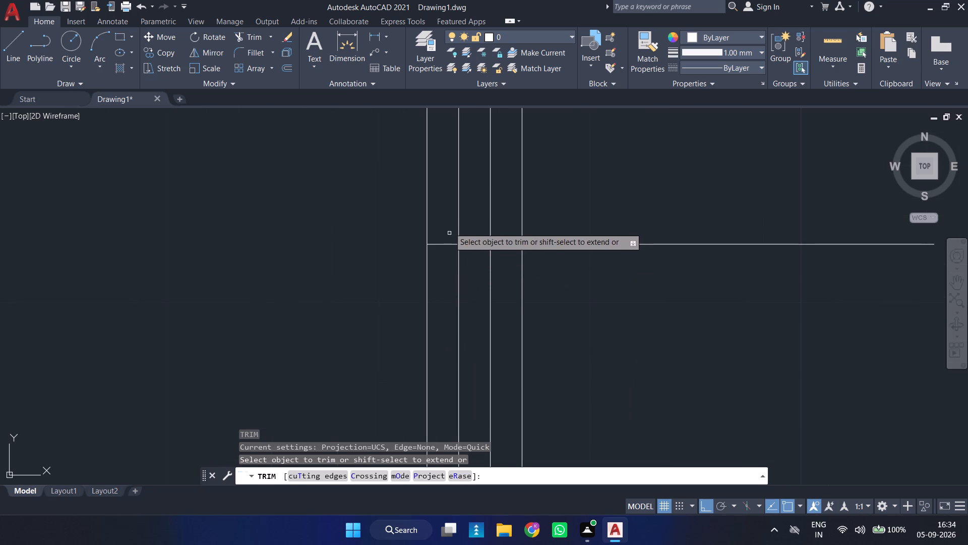
left_click(472, 205)
left_click(415, 312)
scroll(435, 216, "down", 2)
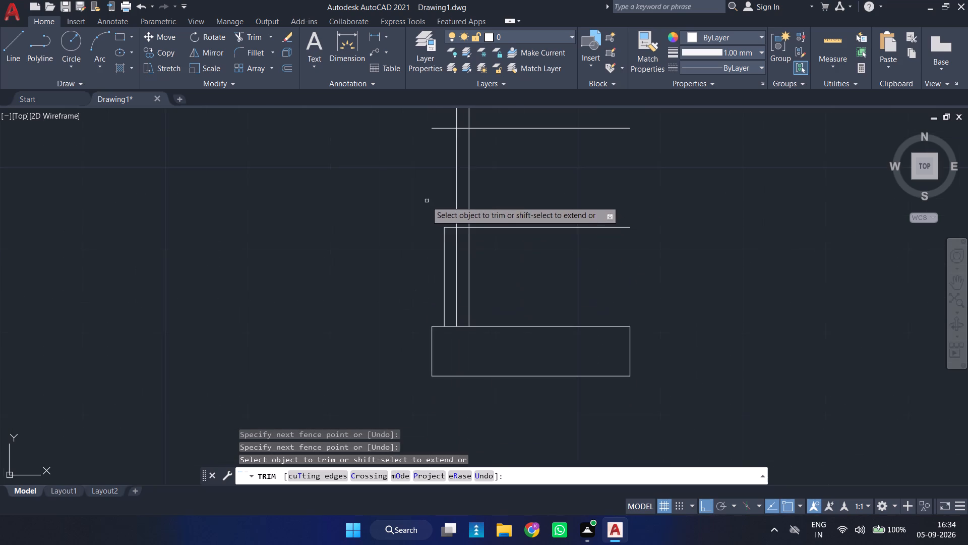
middle_click_drag(425, 204, 370, 330)
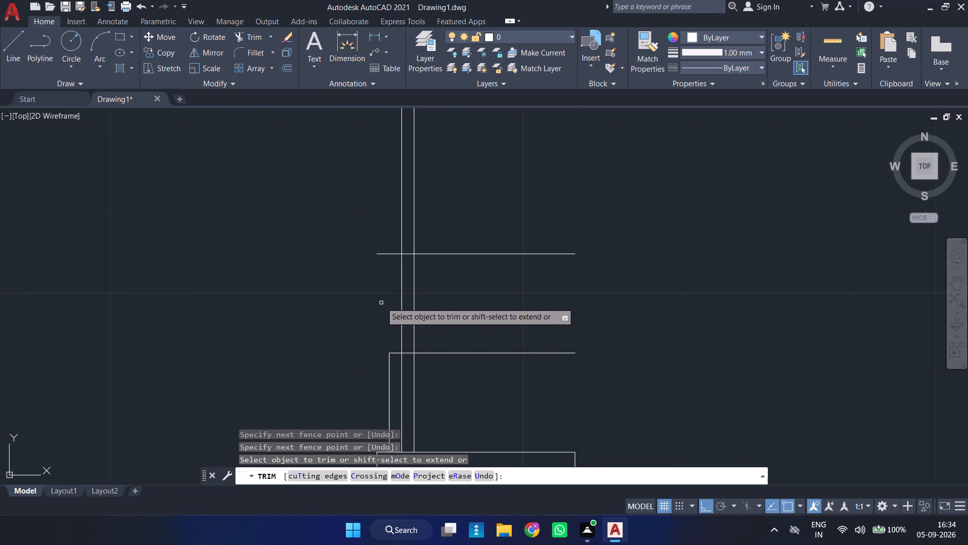
scroll(383, 298, "up", 2)
left_click(448, 148)
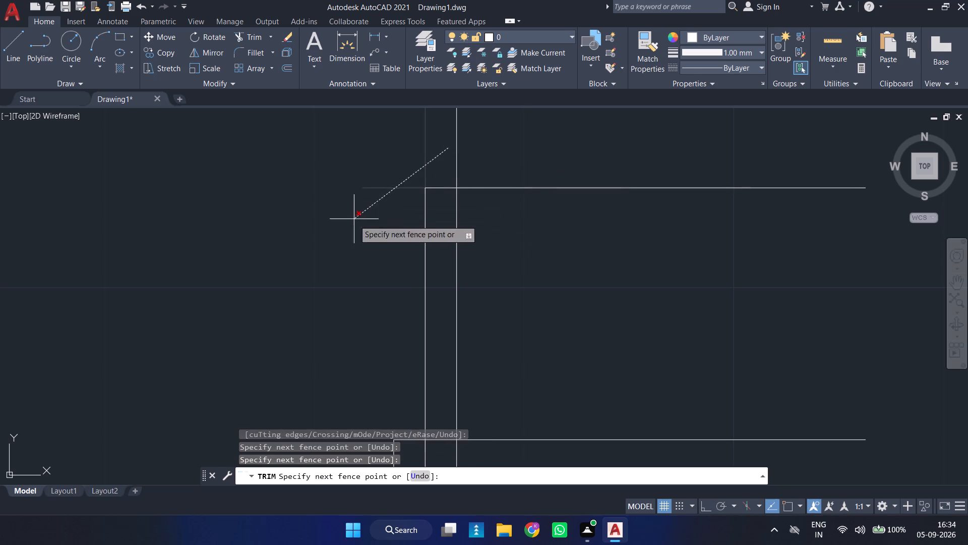
left_click(354, 220)
scroll(358, 210, "down", 2)
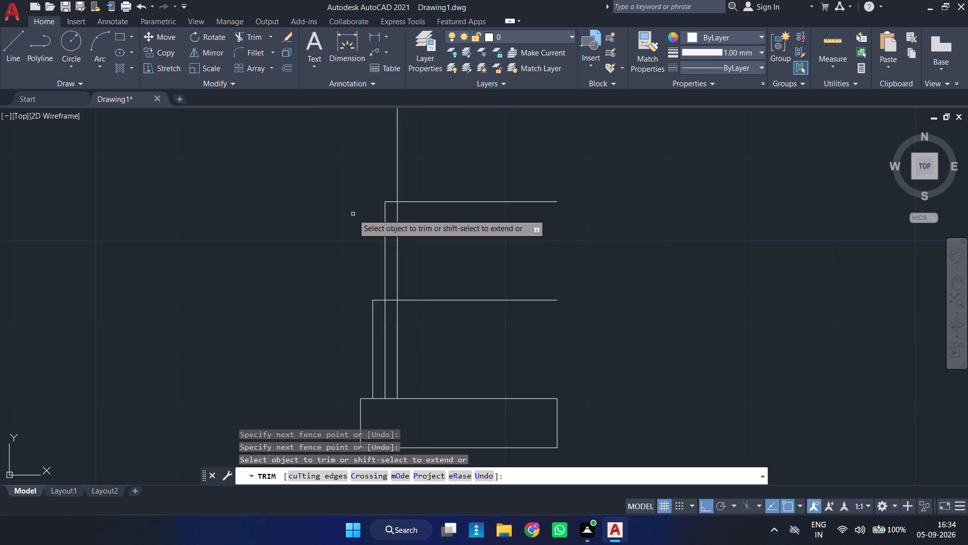
scroll(352, 214, "down", 2)
left_click(361, 153)
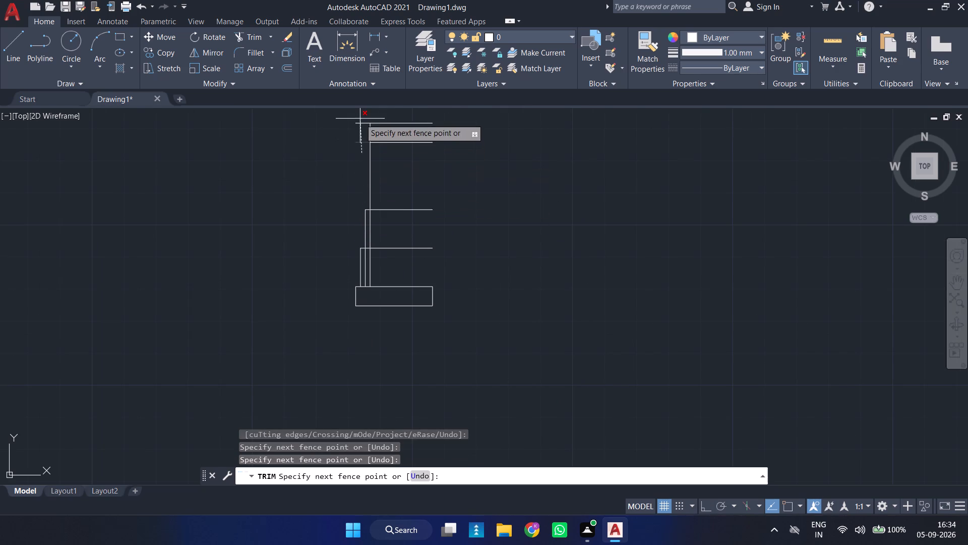
left_click(360, 116)
Trim the leftover vertical line tails inside the two 1' high courses to form the footing's stepped left side.
scroll(369, 227, "up", 2)
left_click(373, 226)
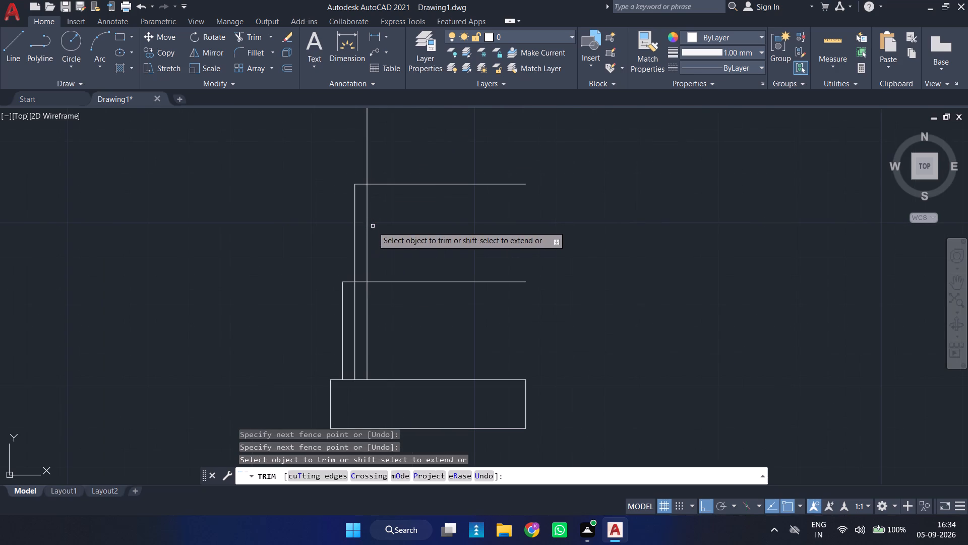
left_click(366, 237)
left_click(378, 319)
left_click(348, 326)
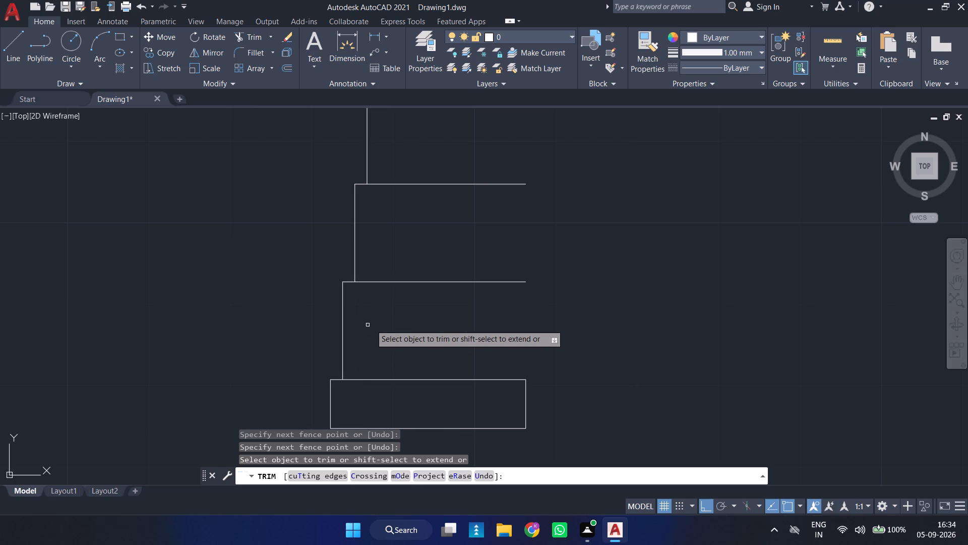
Mirror the three stepped left-side vertical lines about the footing base's vertical centre line, keeping the source lines.
scroll(379, 321, "down", 2)
key("Escape")
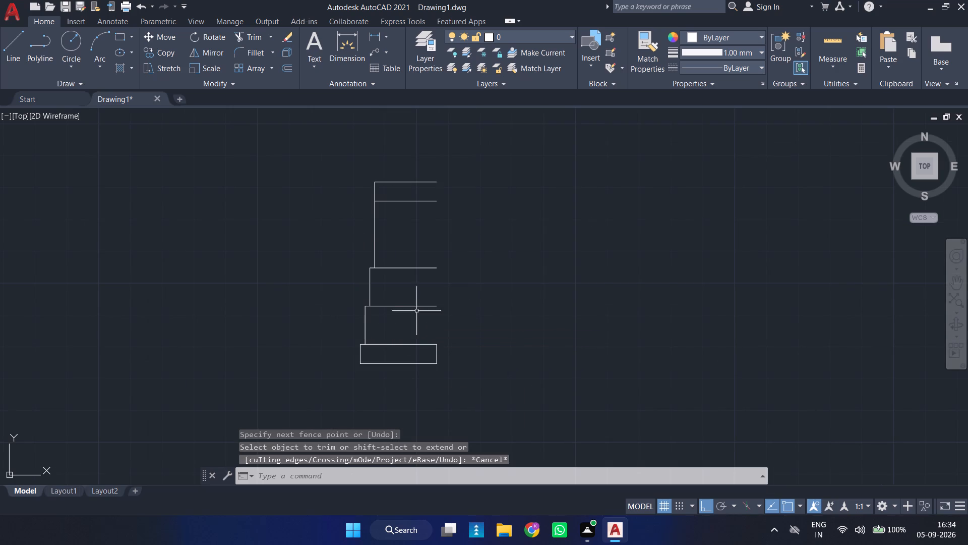
left_click(391, 160)
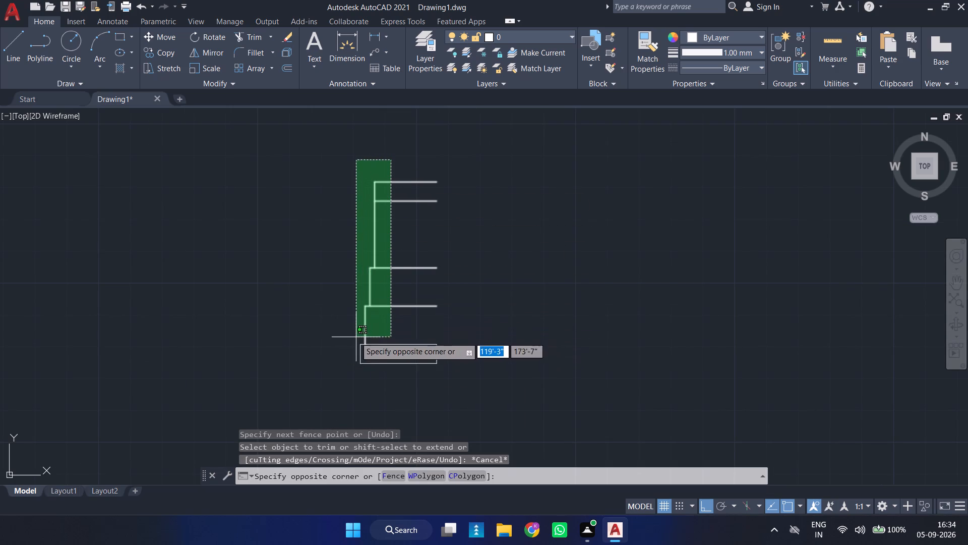
left_click(518, 284)
left_click(323, 146)
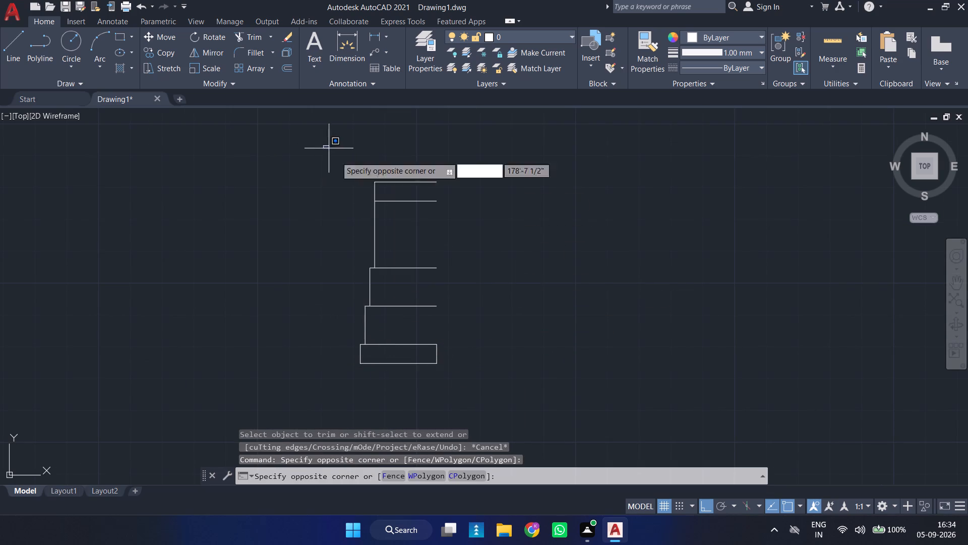
left_click(406, 349)
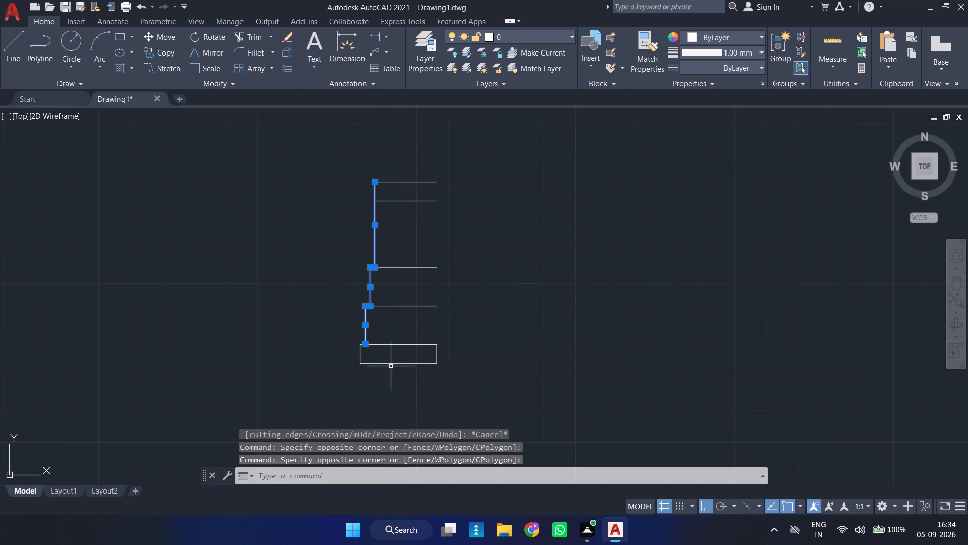
type("MI")
key("Return")
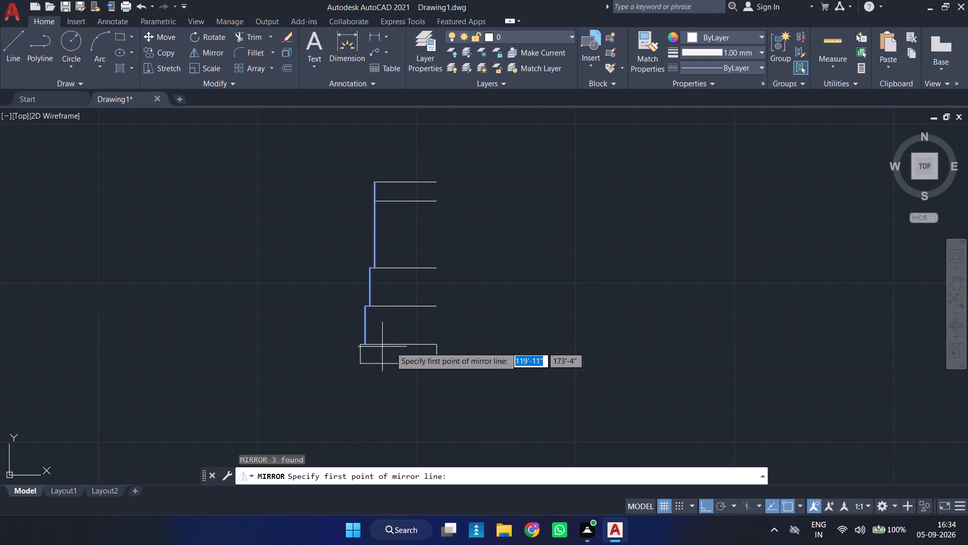
left_click(399, 343)
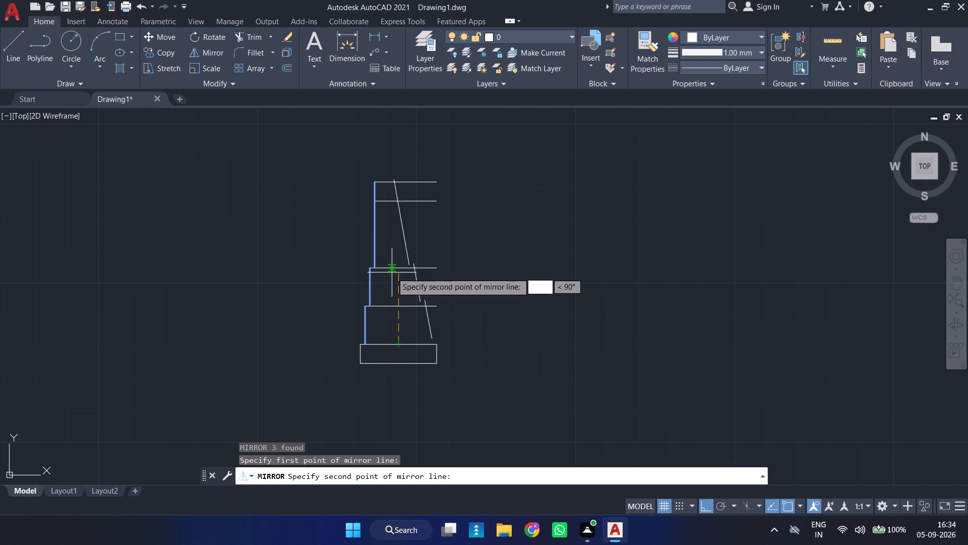
left_click(394, 267)
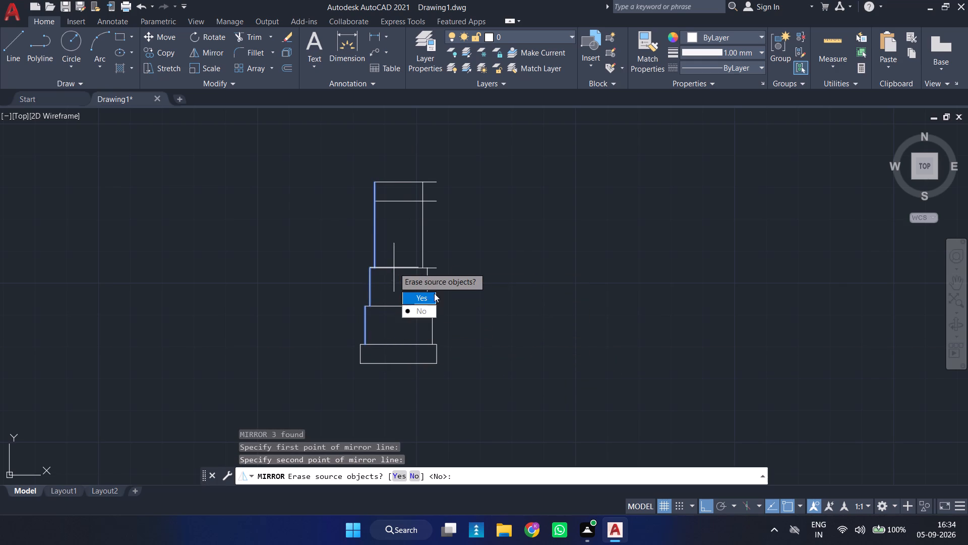
left_click_drag(430, 310, 394, 267)
Trim the horizontal course lines projecting beyond the footing's mirrored right-hand faces.
key("t")
key("r")
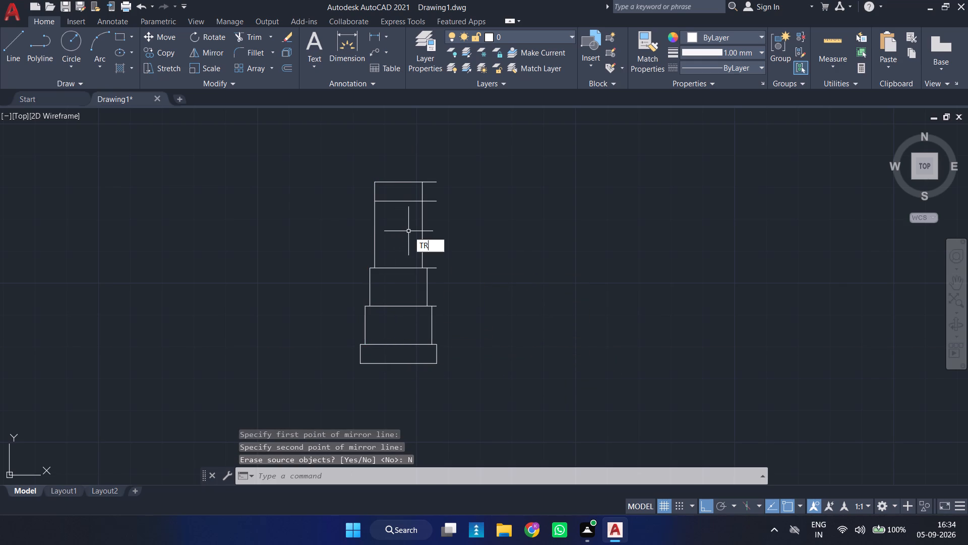
key("Return")
left_click(429, 169)
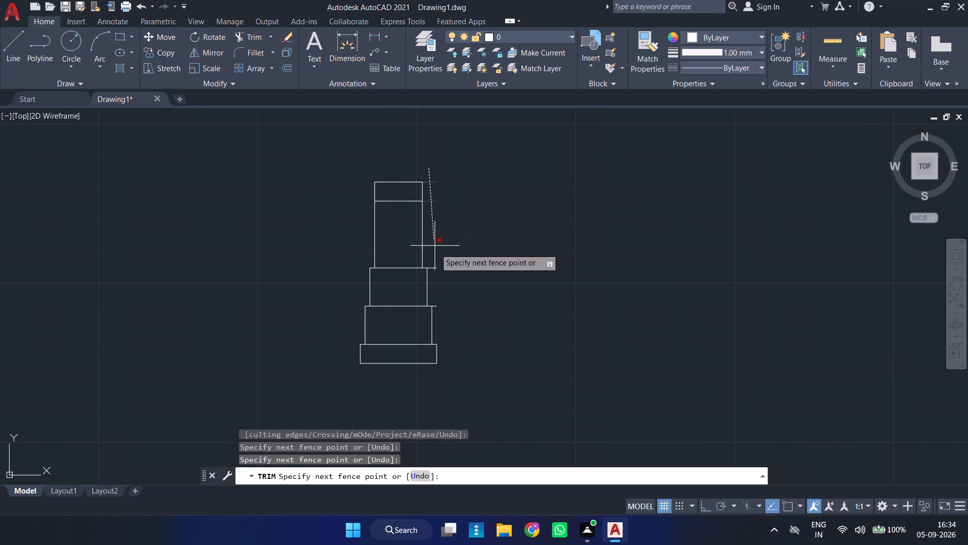
left_click(436, 312)
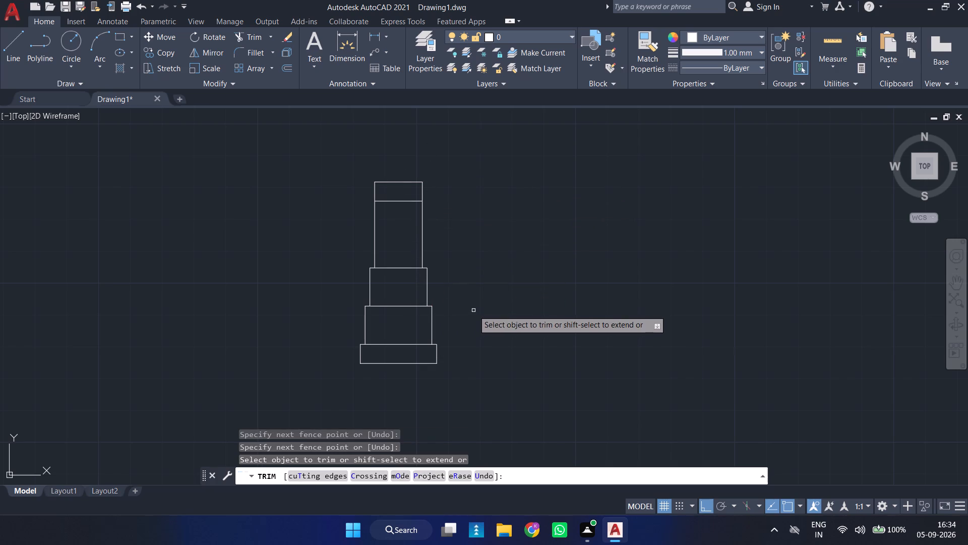
key("Escape")
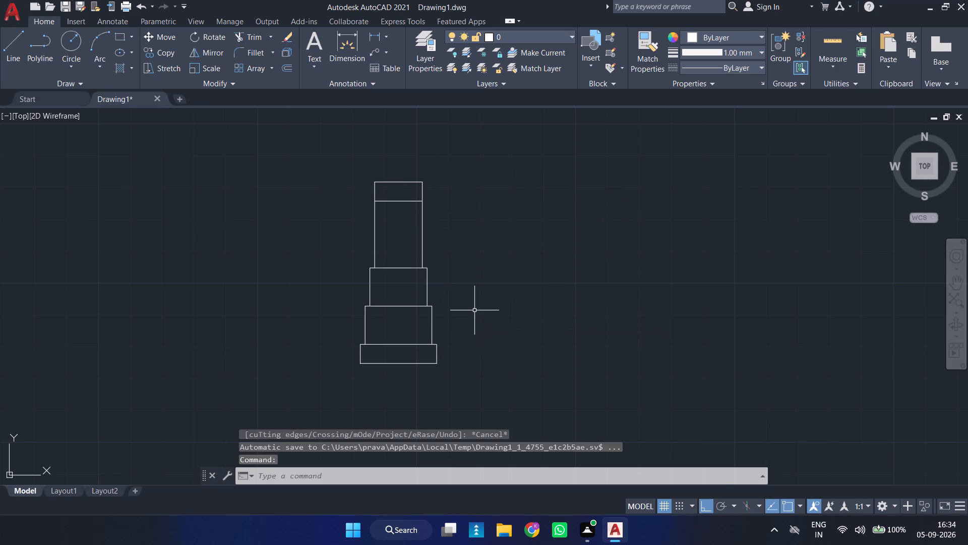
Draw a horizontal line closing the bottom end of the basement partition between its two faces.
scroll(472, 308, "down", 2)
middle_click_drag(512, 294, 312, 274)
scroll(318, 265, "down", 2)
scroll(604, 239, "up", 2)
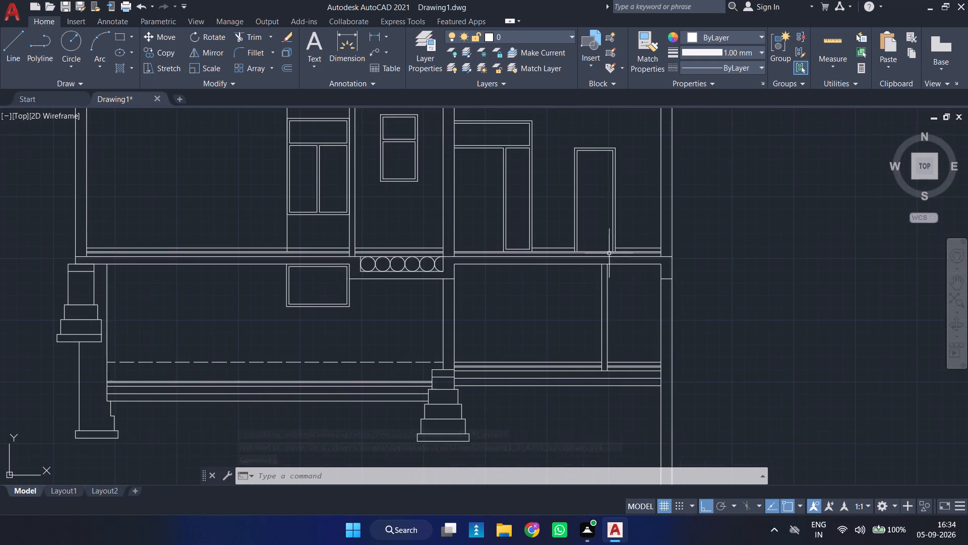
middle_click_drag(632, 322, 621, 227)
scroll(593, 283, "up", 3)
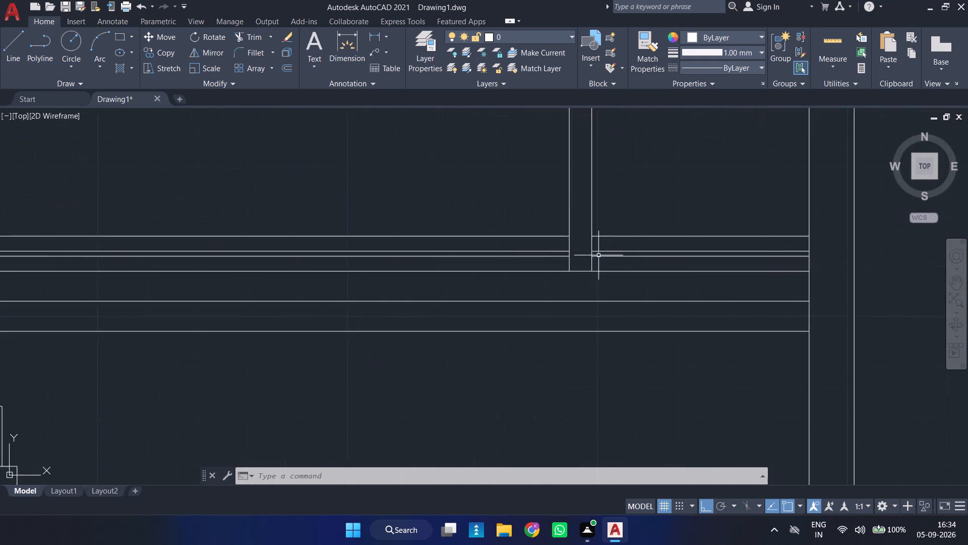
scroll(598, 255, "up", 1)
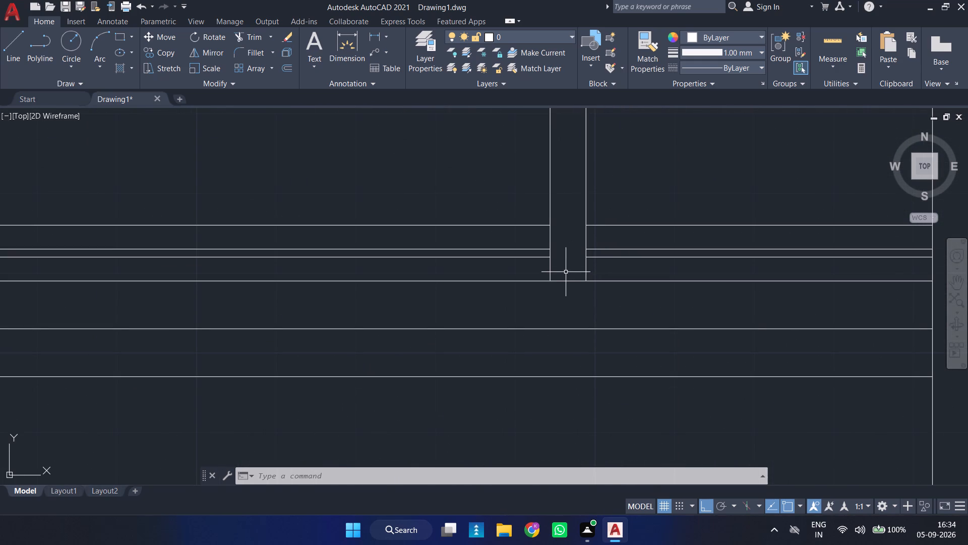
key("l")
key("Return")
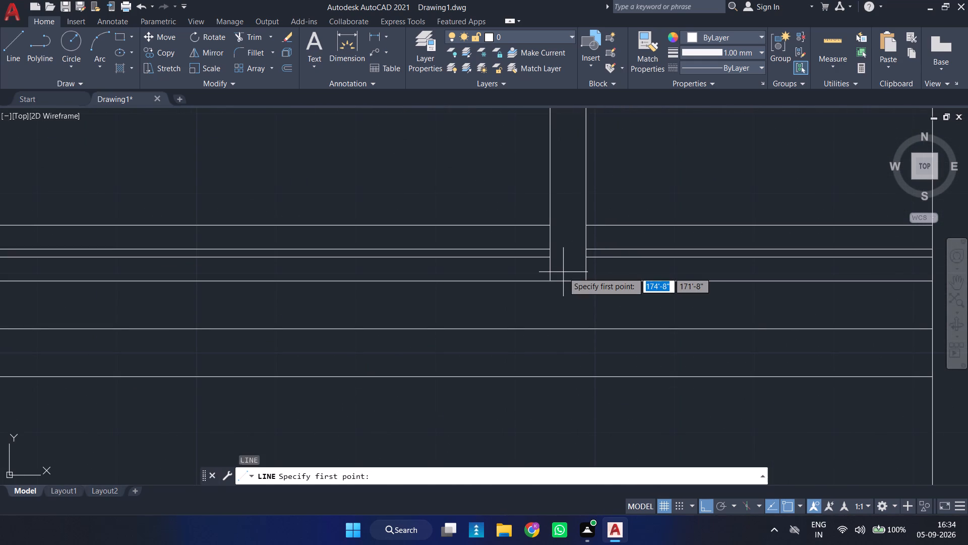
left_click(550, 282)
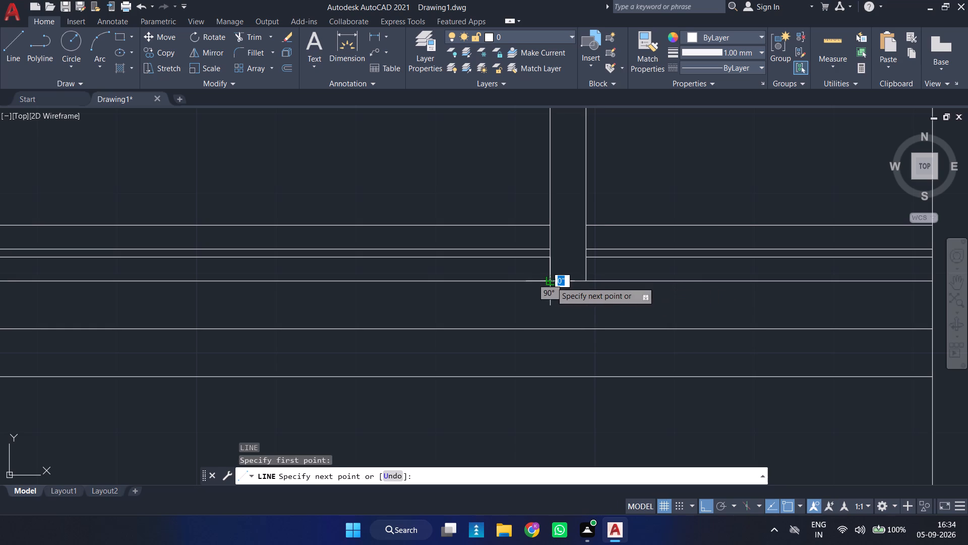
left_click(589, 280)
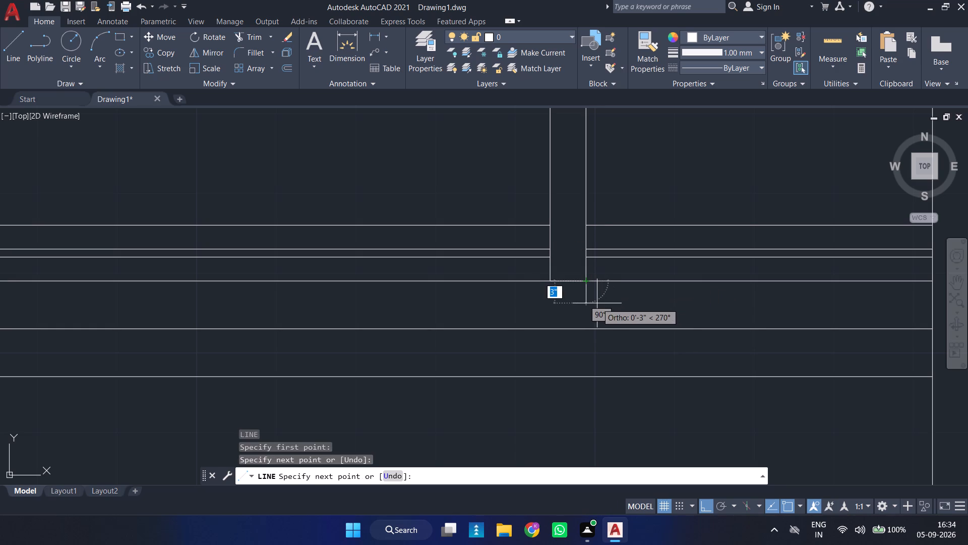
key("Return")
Move the complete new stepped footing by its top edge's midpoint to the midpoint of the partition's bottom line.
scroll(598, 274, "down", 3)
scroll(171, 280, "down", 3)
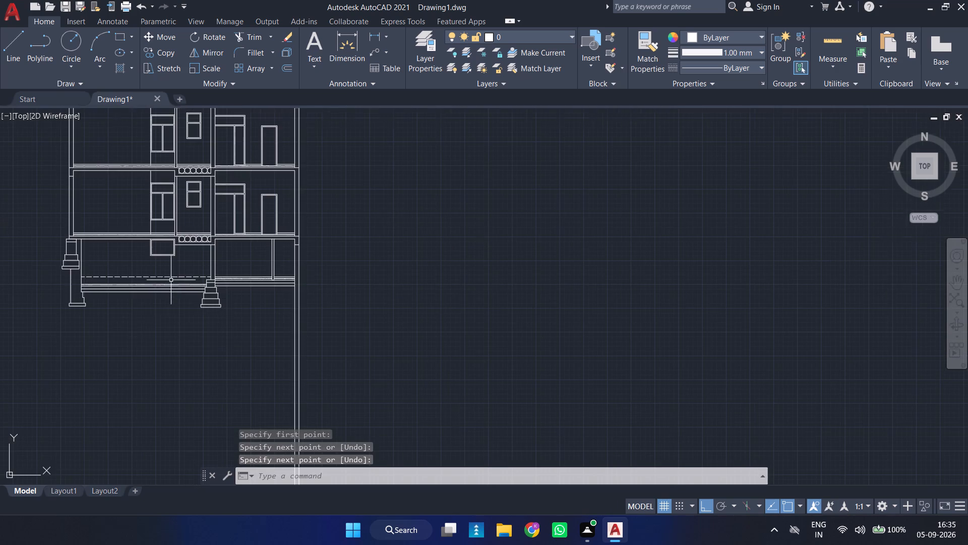
middle_click_drag(116, 329, 317, 326)
left_click_drag(185, 217, 185, 222)
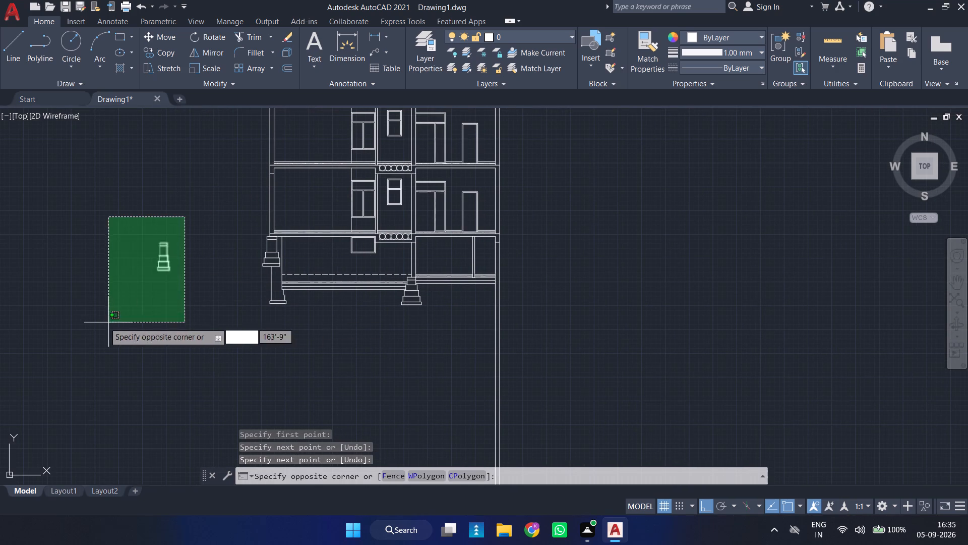
left_click(103, 322)
key("m")
key("Return")
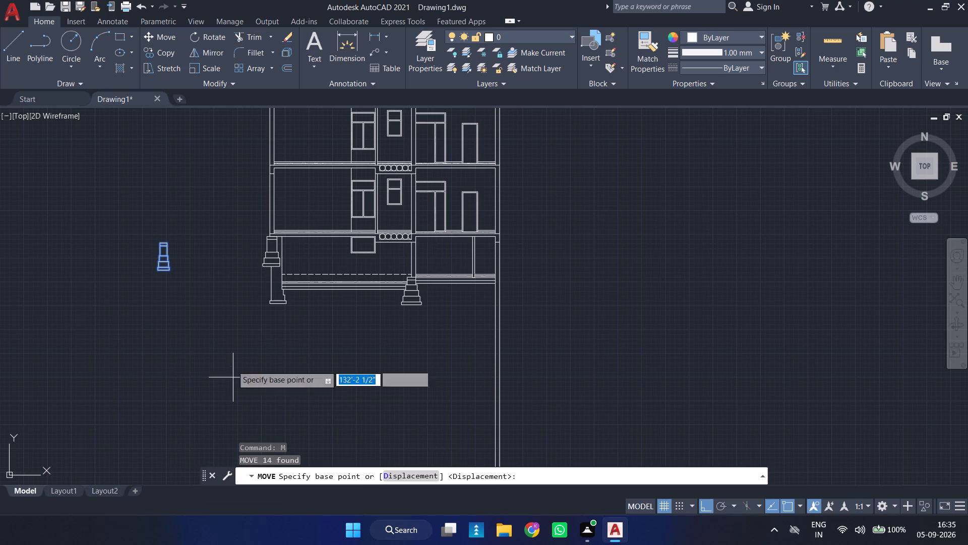
scroll(158, 241, "up", 4)
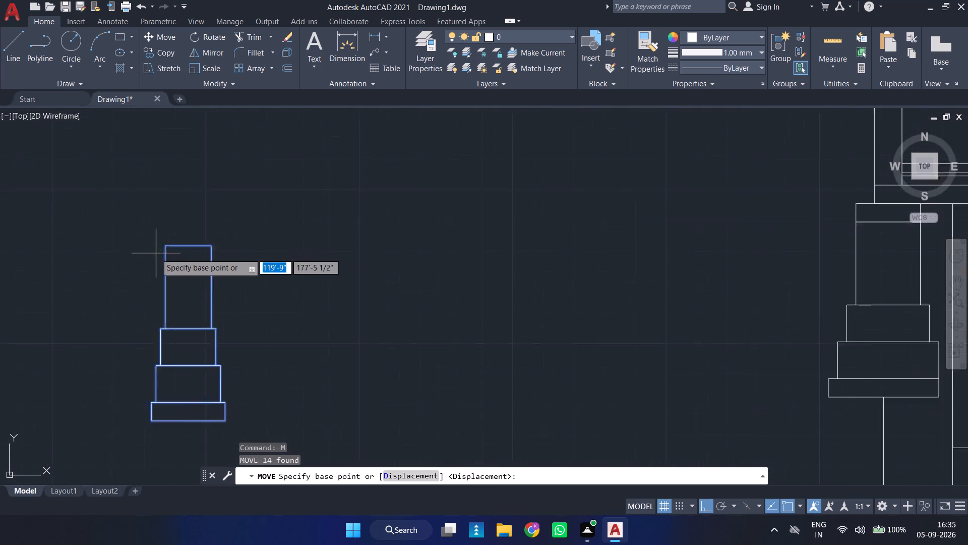
scroll(156, 253, "up", 2)
left_click(236, 236)
scroll(391, 244, "down", 4)
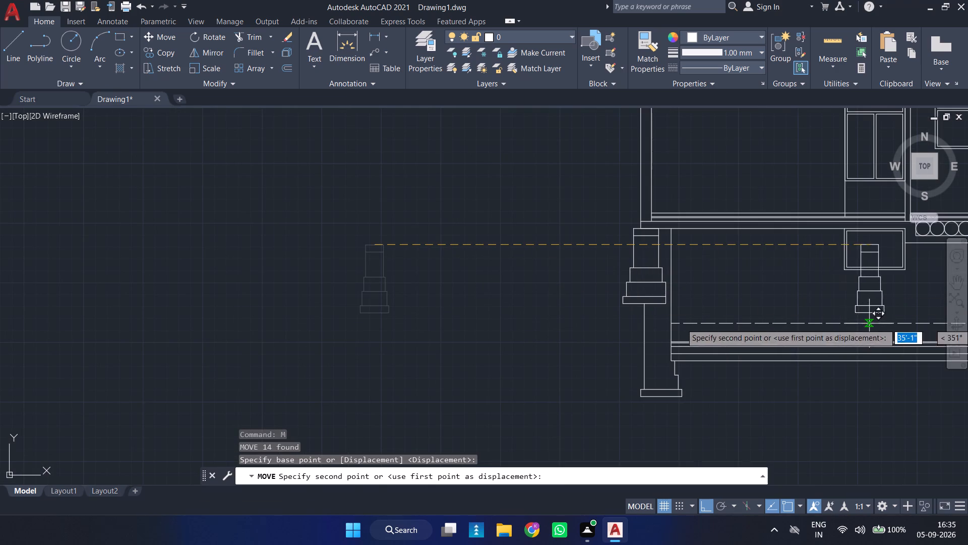
middle_click_drag(868, 323, 252, 269)
scroll(508, 269, "up", 3)
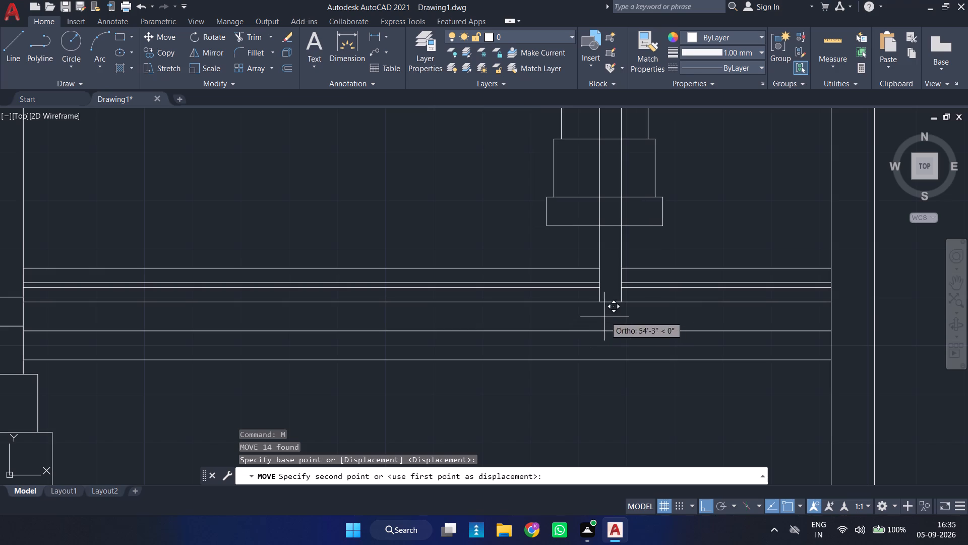
left_click(611, 303)
Trim the floor layer lines running through the upper part of the footing under the partition.
scroll(661, 375, "down", 1)
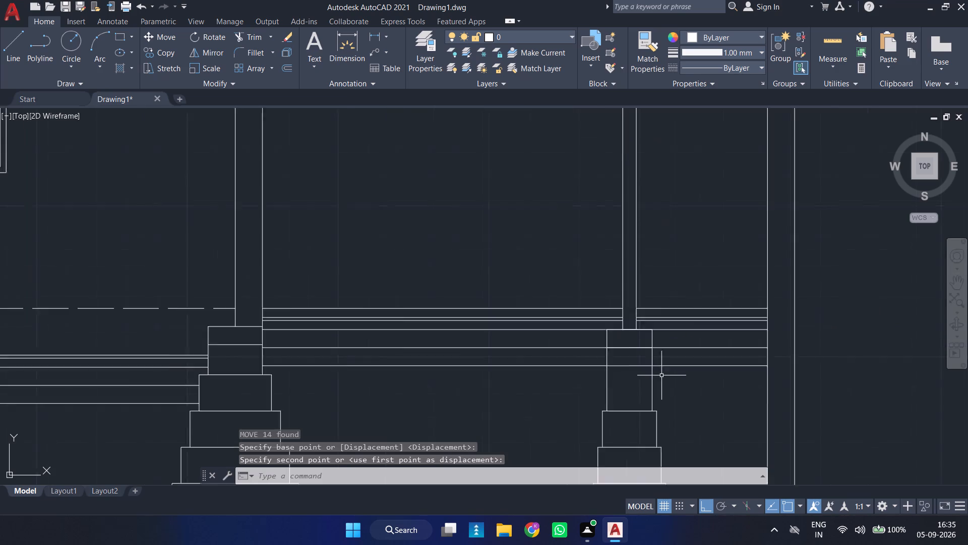
scroll(661, 375, "down", 2)
scroll(664, 379, "up", 1)
type("TR")
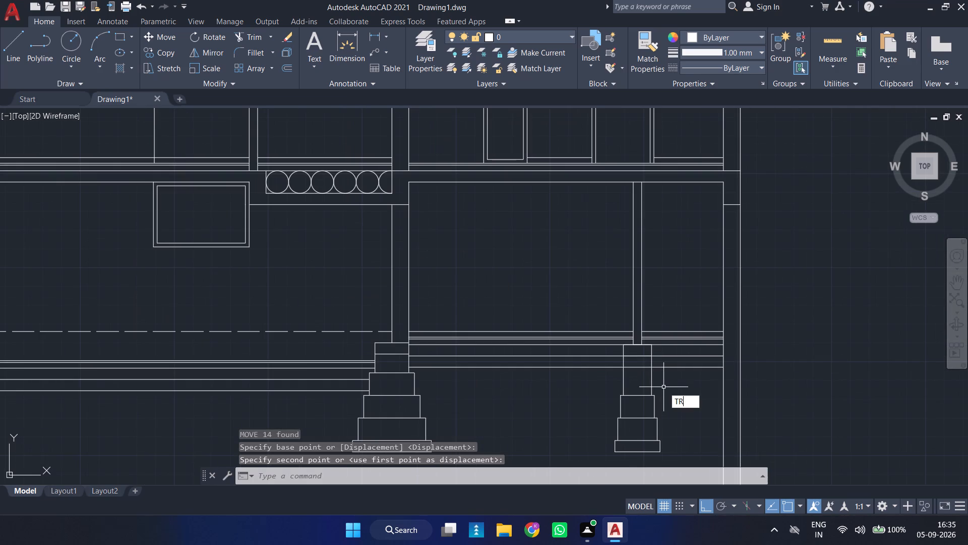
key("Return")
scroll(644, 366, "up", 3)
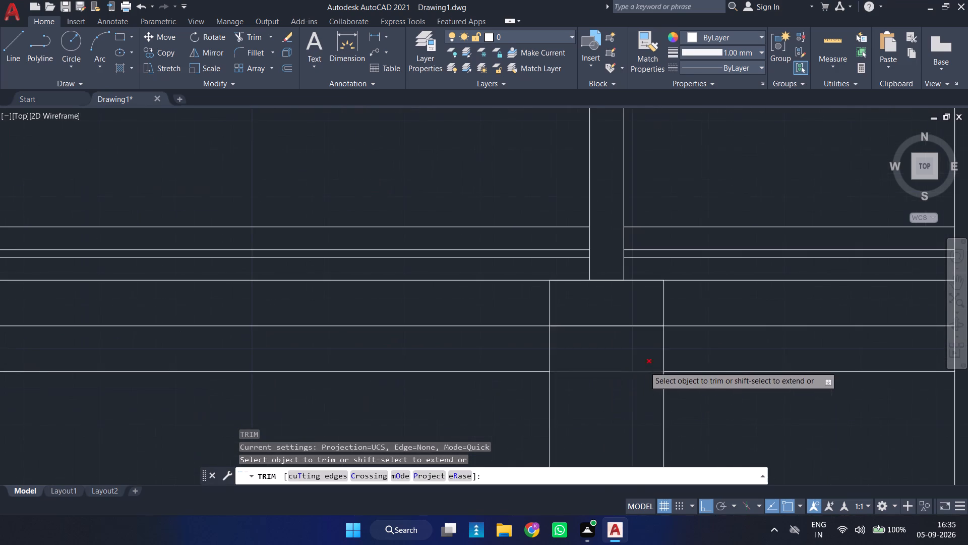
left_click(613, 305)
left_click(610, 301)
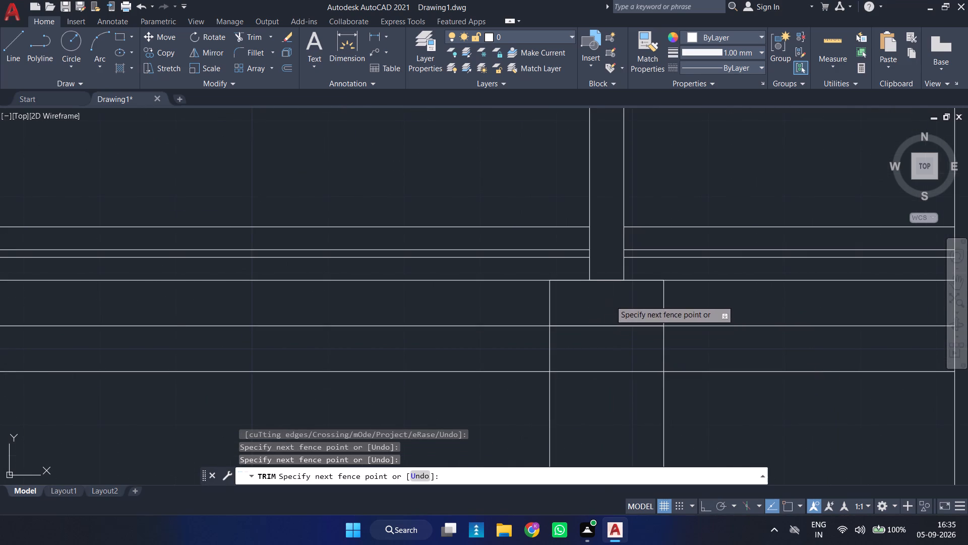
left_click(622, 356)
left_click(590, 397)
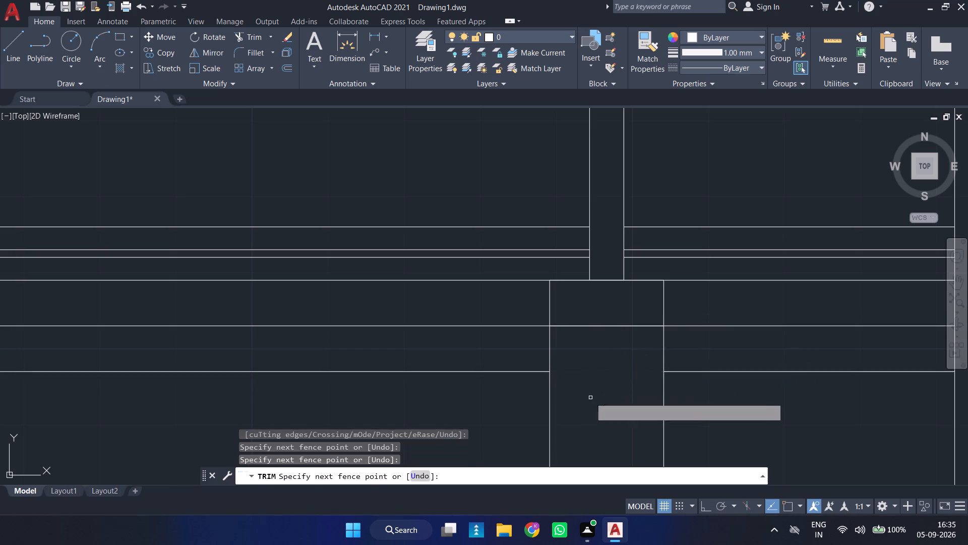
left_click(595, 326)
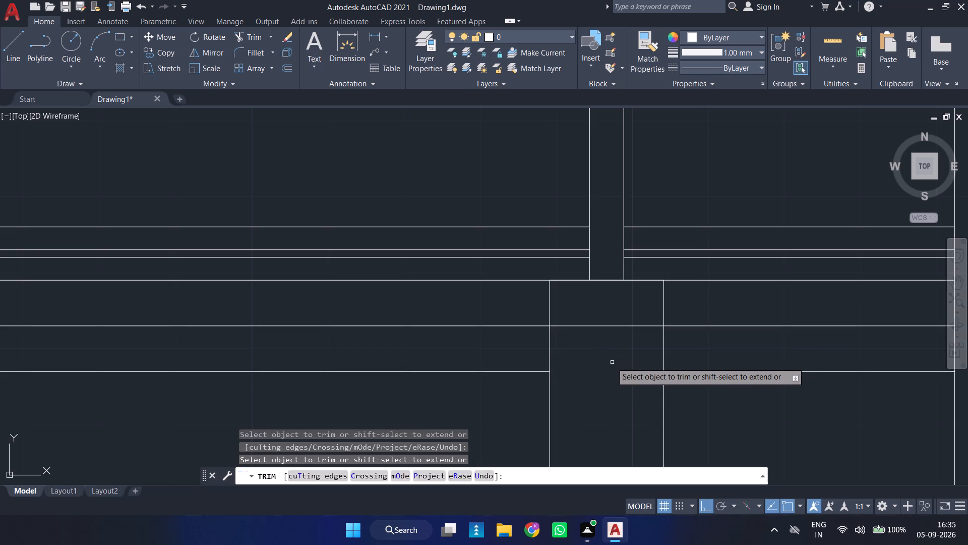
Examine the junction of the partition, floor layers and new stepped footing for leftover lines.
scroll(608, 361, "down", 2)
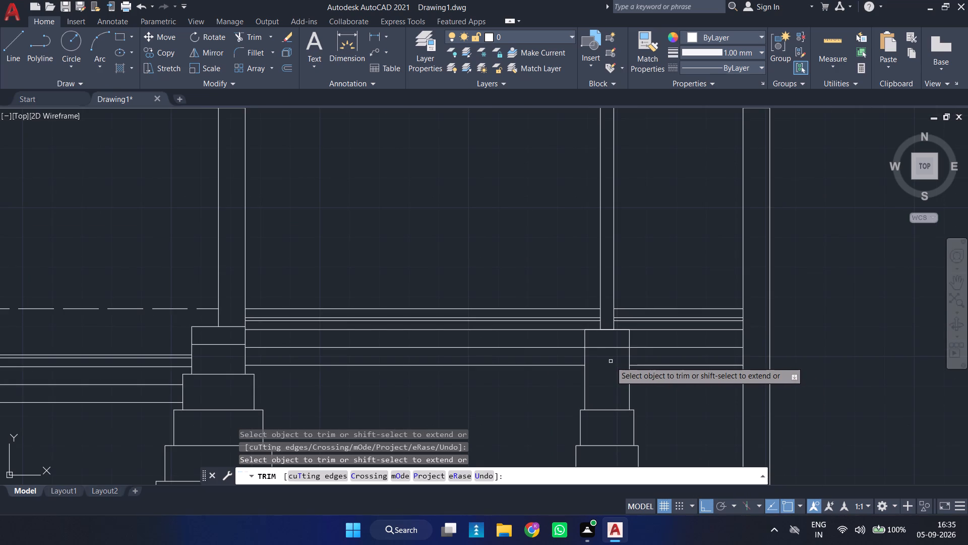
scroll(611, 361, "up", 2)
scroll(611, 360, "down", 3)
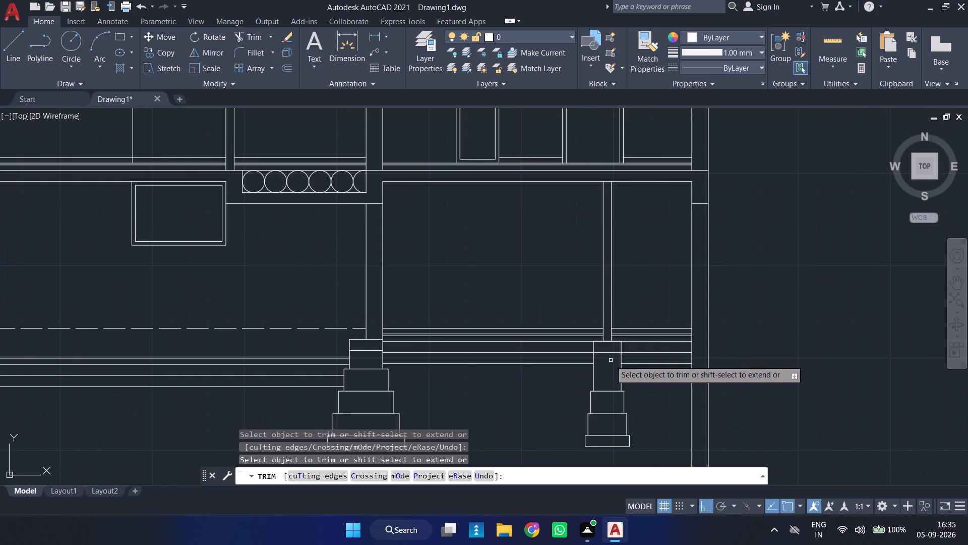
scroll(604, 367, "up", 1)
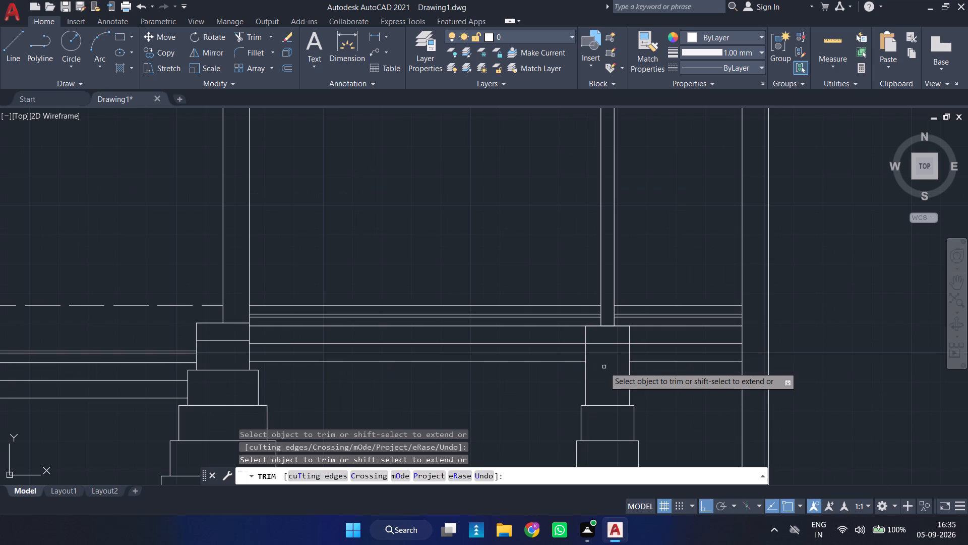
scroll(604, 364, "down", 2)
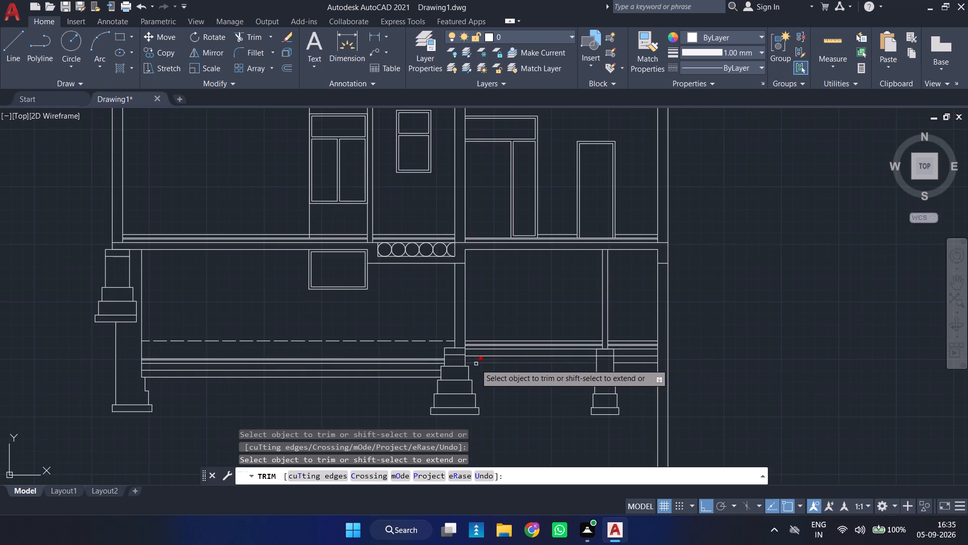
middle_click_drag(450, 362, 494, 345)
scroll(661, 339, "up", 2)
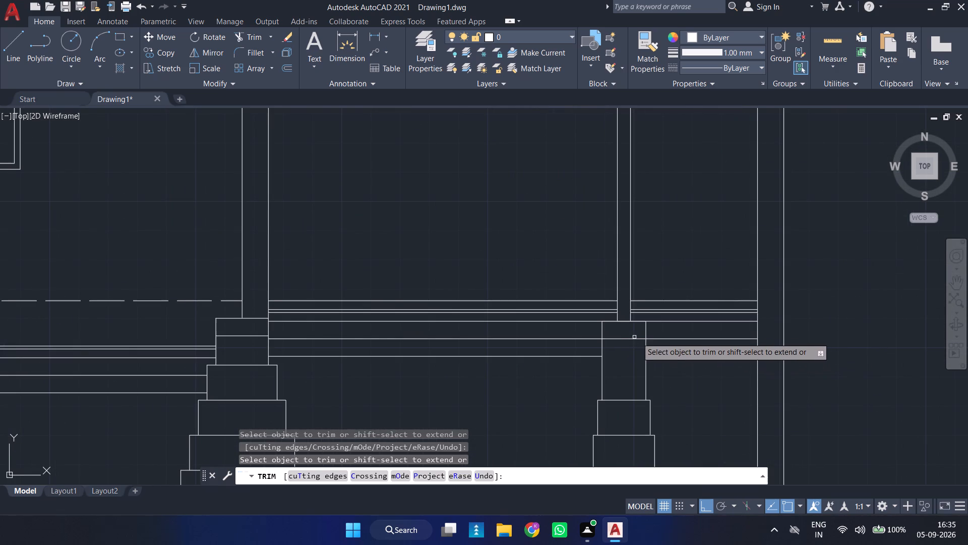
scroll(617, 316, "up", 3)
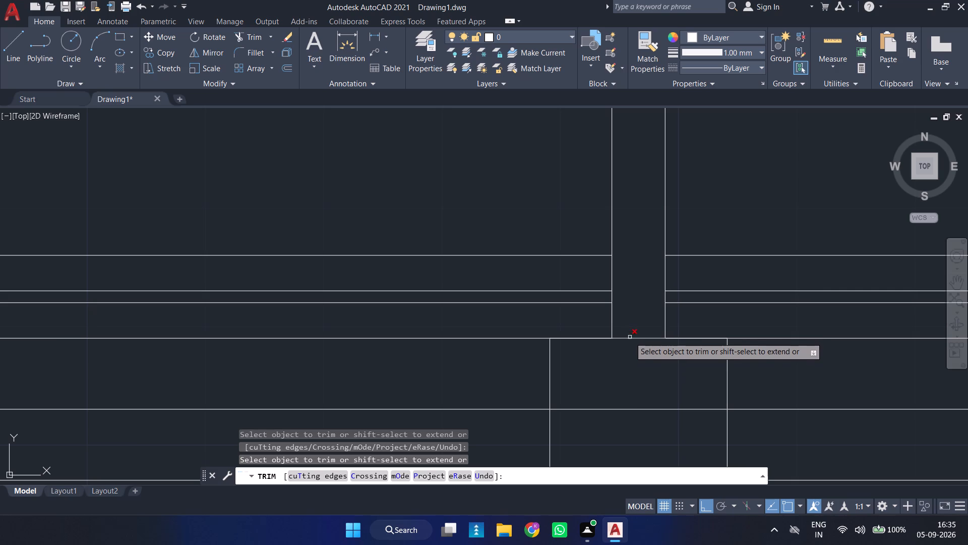
Trim the overlapping floor layer line segments along the top edge of the footing under the basement partition.
left_click(630, 337)
left_click(596, 339)
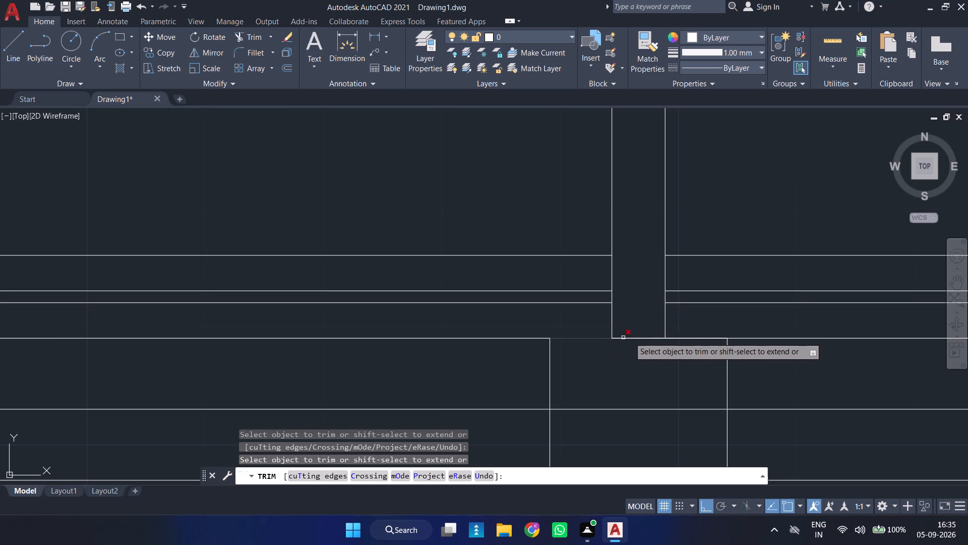
left_click(637, 339)
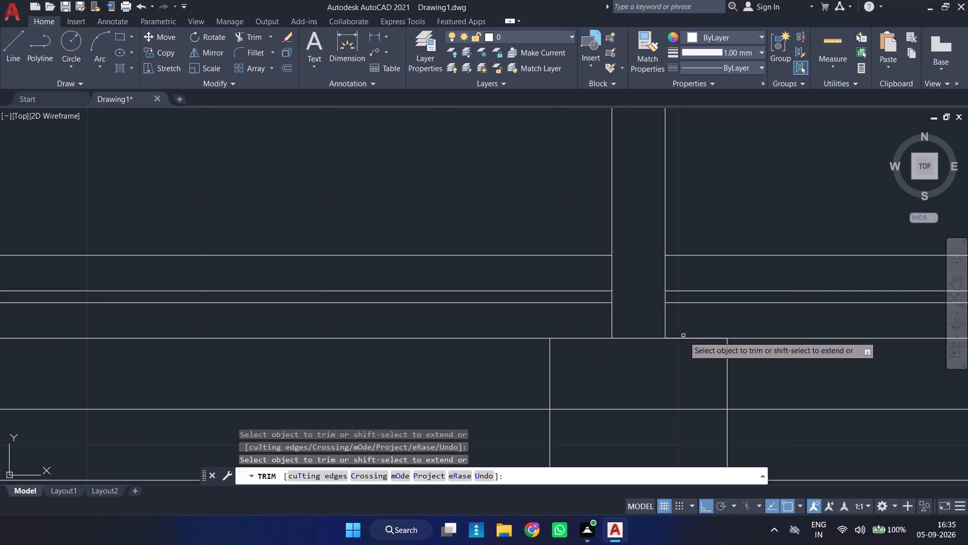
left_click(687, 338)
scroll(609, 353, "down", 4)
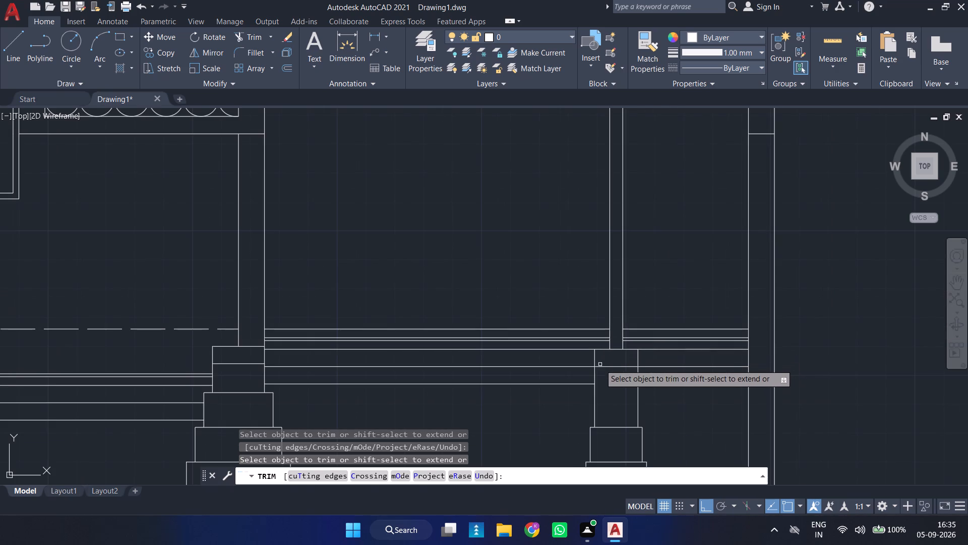
scroll(627, 353, "down", 2)
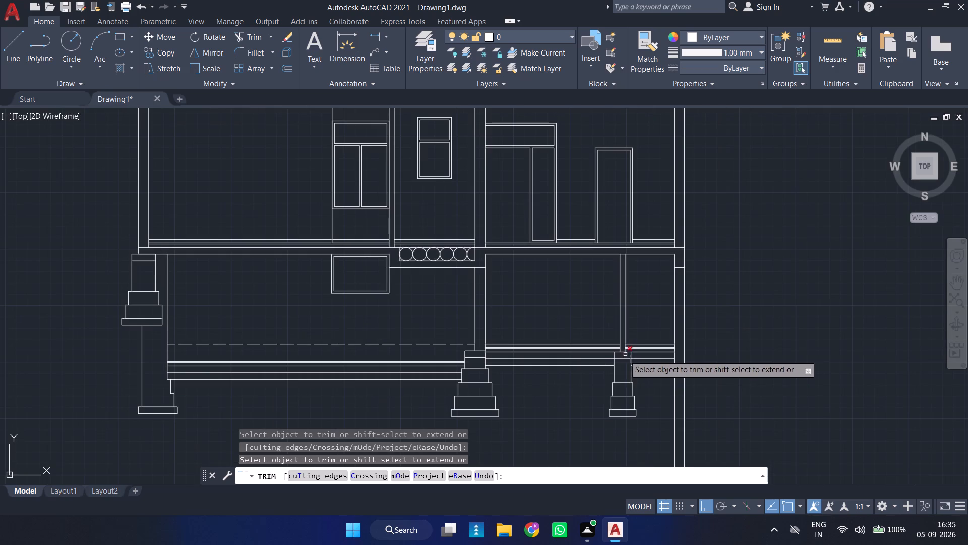
scroll(613, 371, "up", 2)
key("Escape")
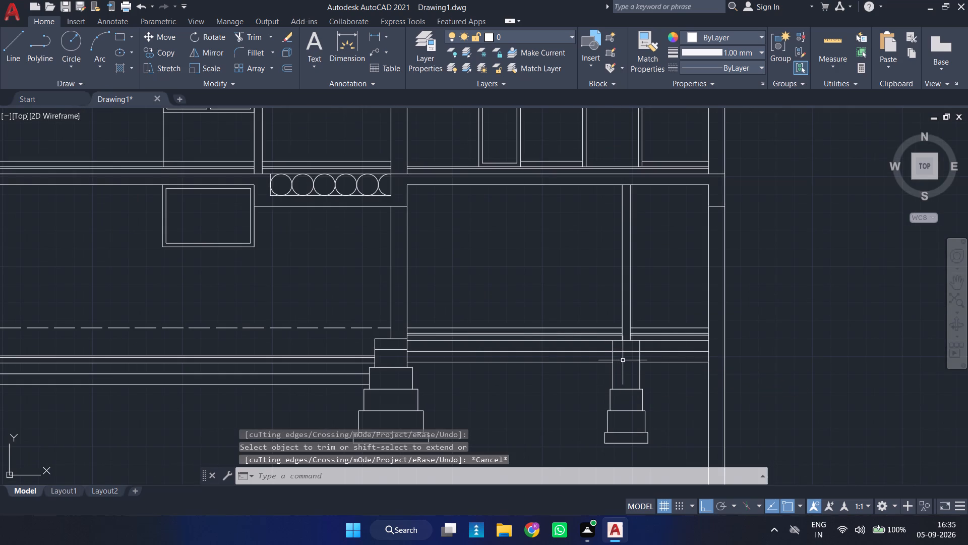
Offset the horizontal line inside the top block of the central basement wall's stepped footing 3 inches upward.
key("o")
key("Return")
key("3")
key("Return")
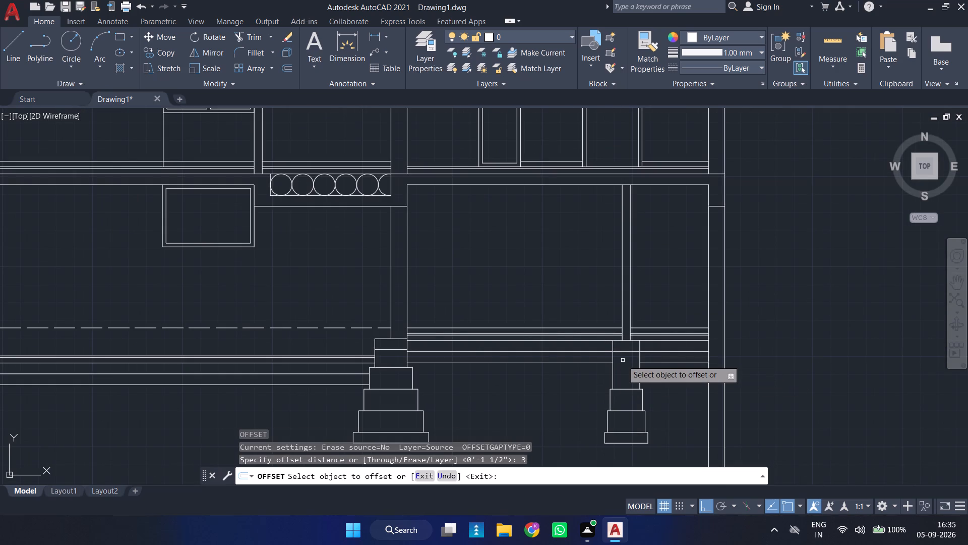
scroll(368, 352, "up", 3)
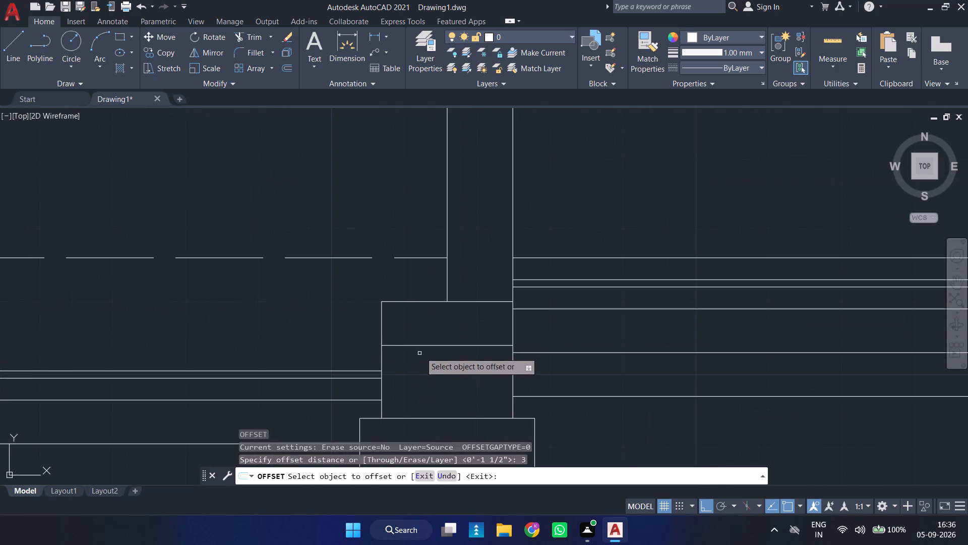
left_click(433, 344)
left_click(432, 328)
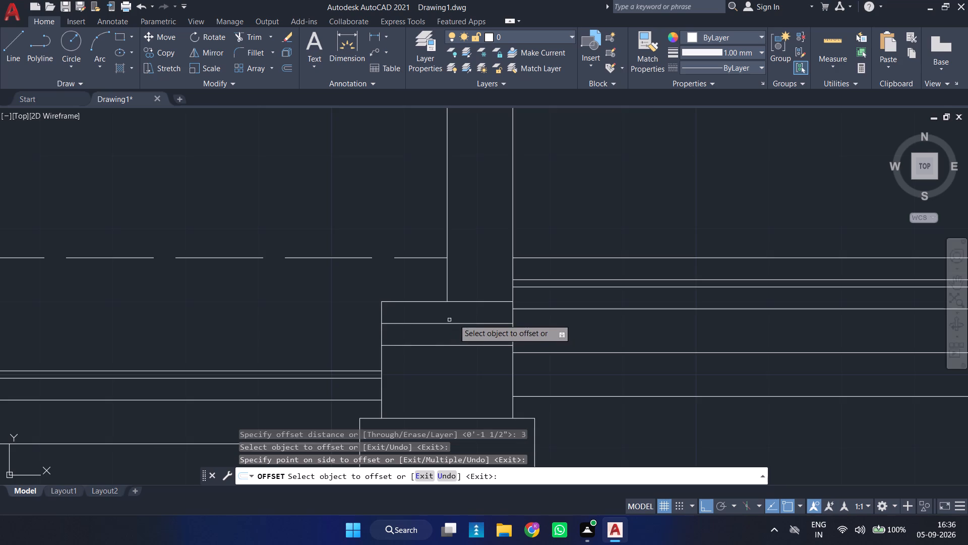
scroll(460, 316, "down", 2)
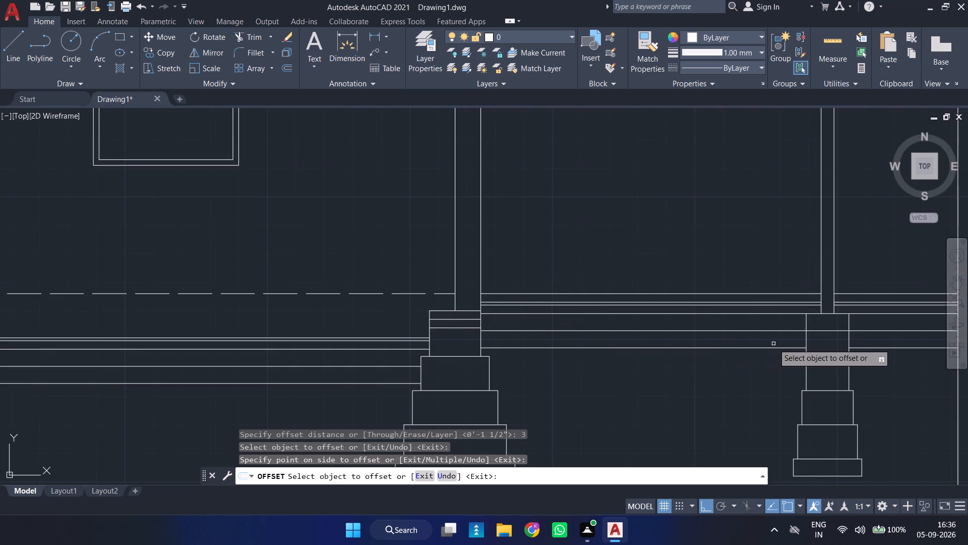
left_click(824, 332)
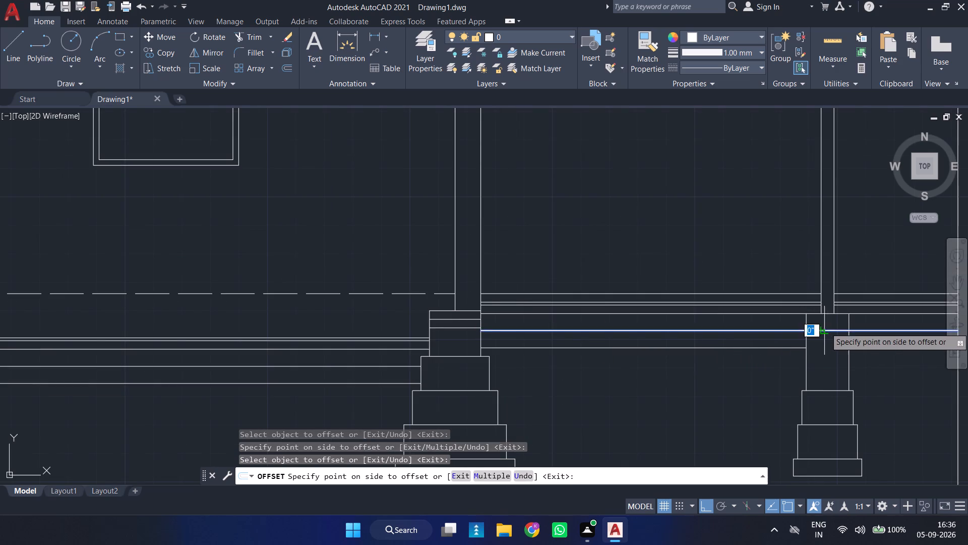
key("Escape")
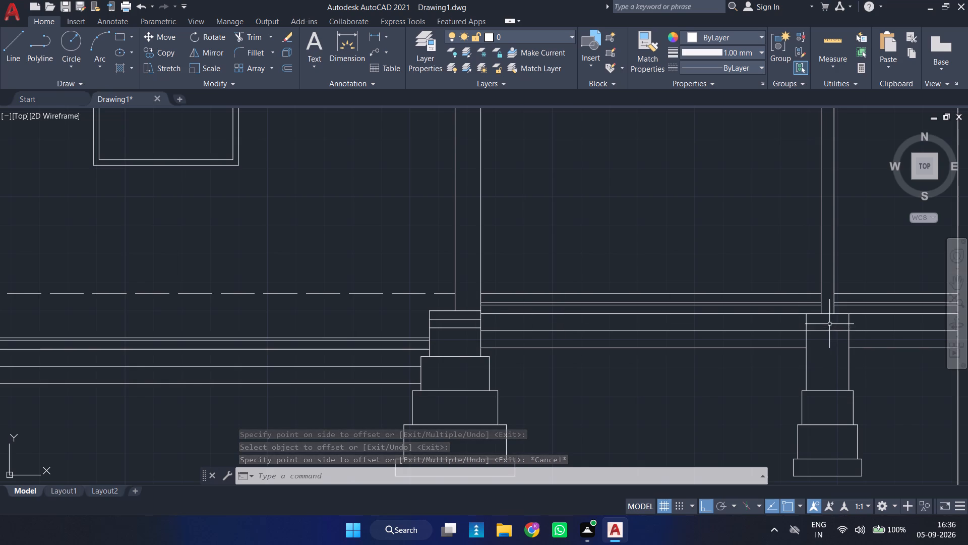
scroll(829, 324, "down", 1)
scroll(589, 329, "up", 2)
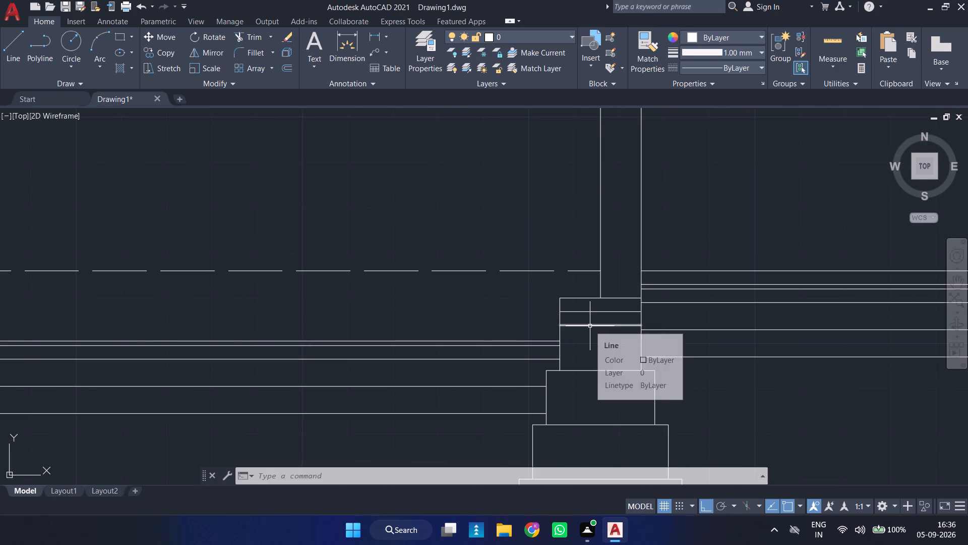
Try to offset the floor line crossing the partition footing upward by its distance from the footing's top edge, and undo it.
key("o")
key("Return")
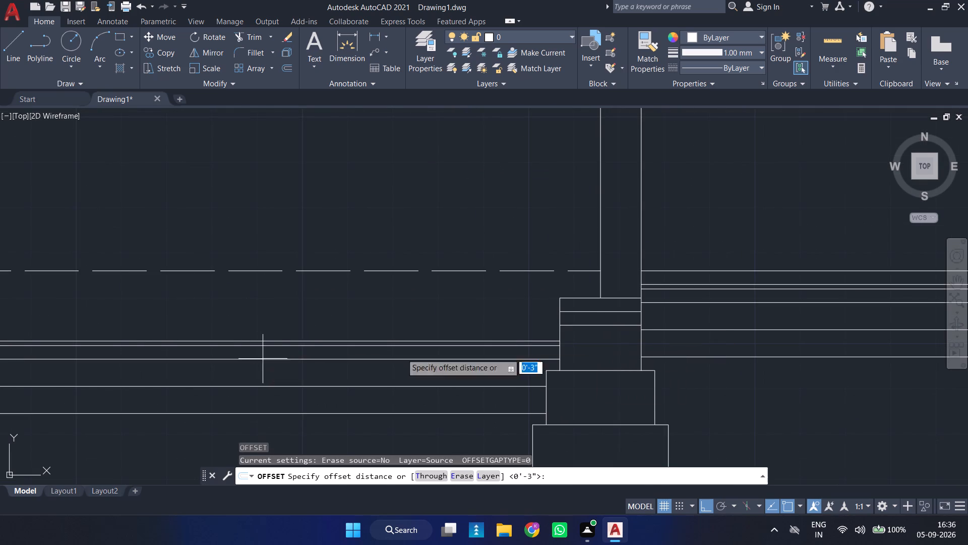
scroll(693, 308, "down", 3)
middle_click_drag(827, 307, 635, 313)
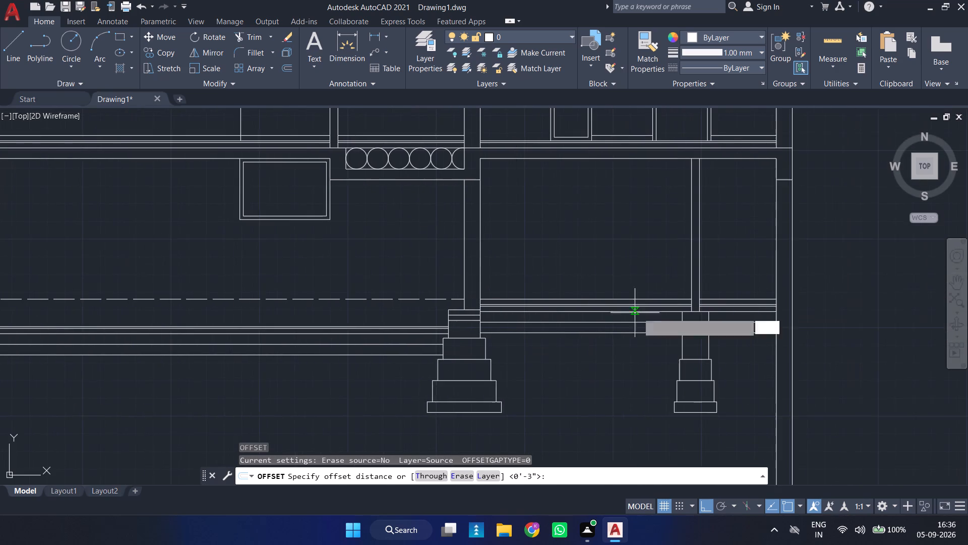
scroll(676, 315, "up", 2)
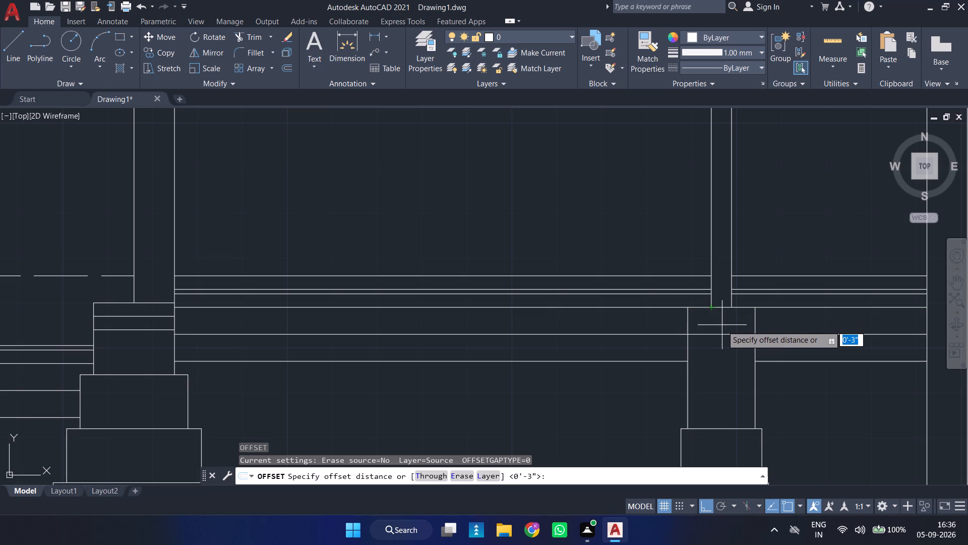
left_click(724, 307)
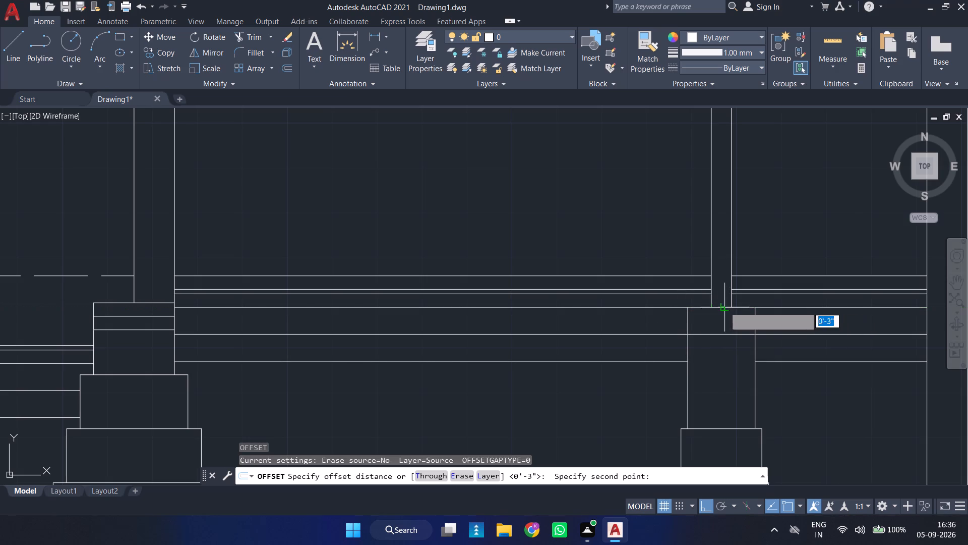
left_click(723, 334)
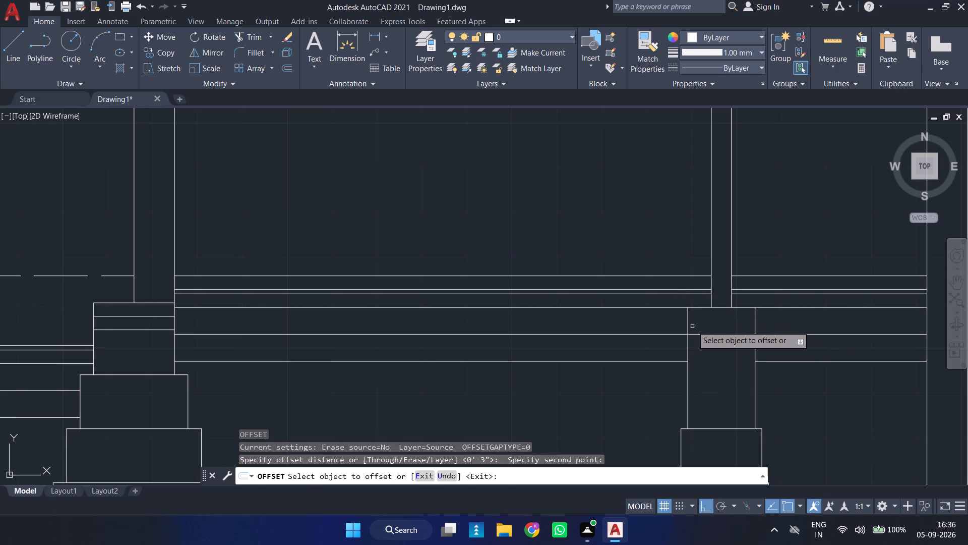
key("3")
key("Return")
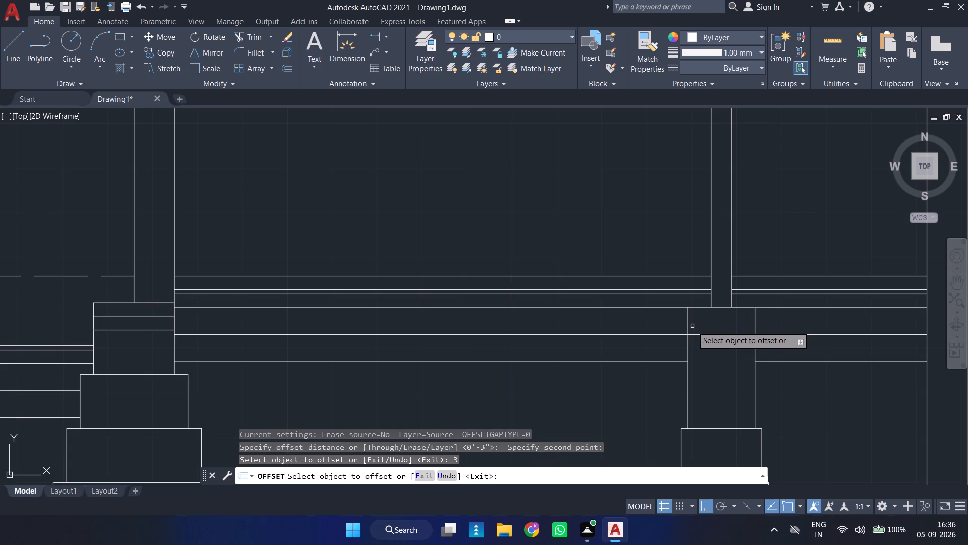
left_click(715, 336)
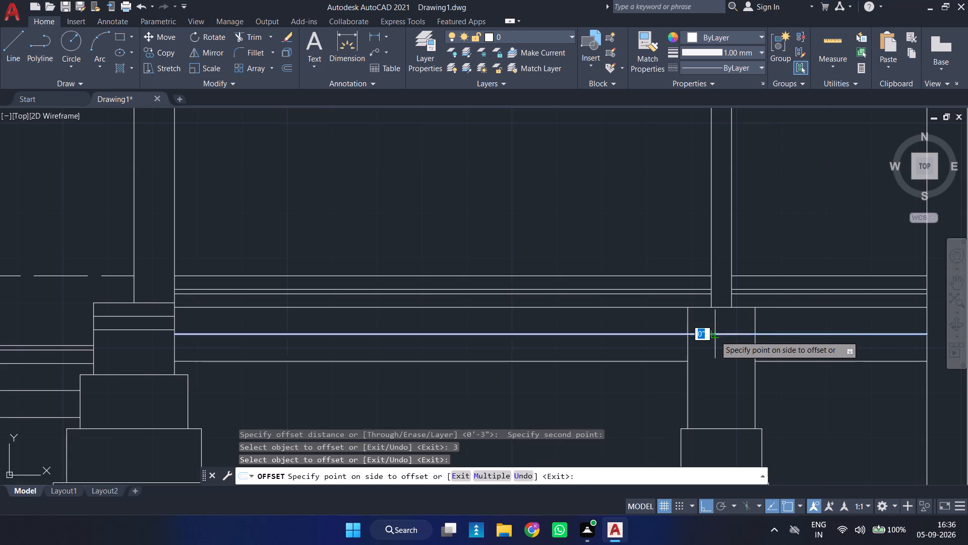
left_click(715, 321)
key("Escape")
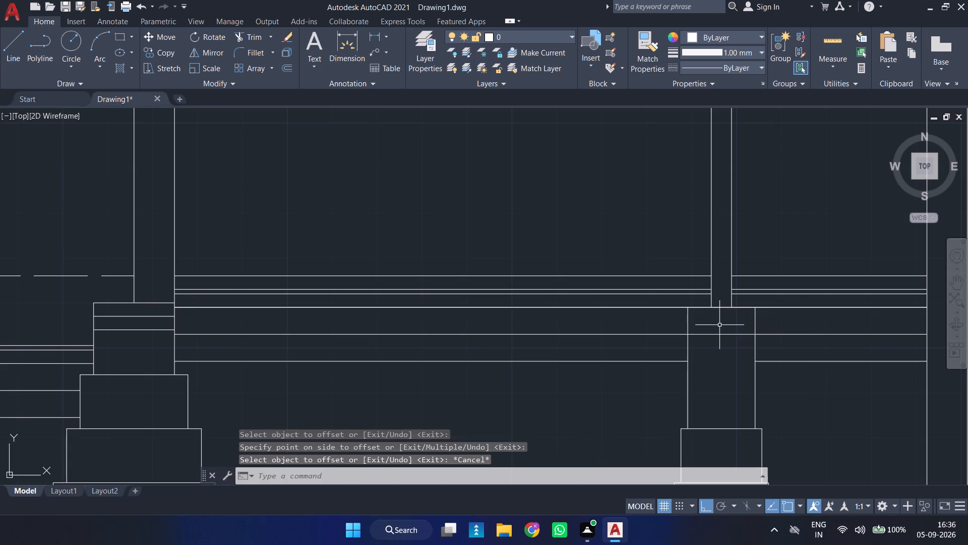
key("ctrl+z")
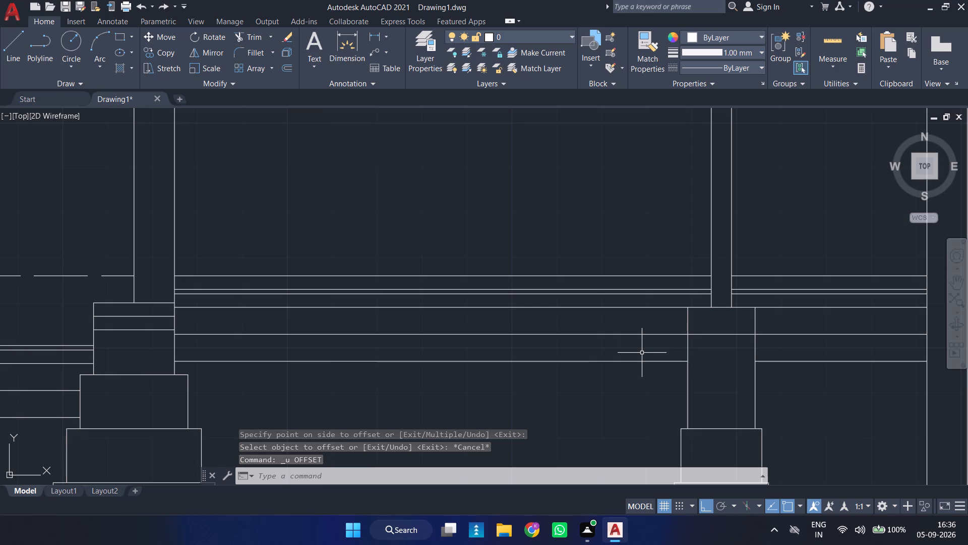
Offset the floor layer line crossing the partition footing 3 inches upward.
key("o")
key("Return")
key("3")
key("Return")
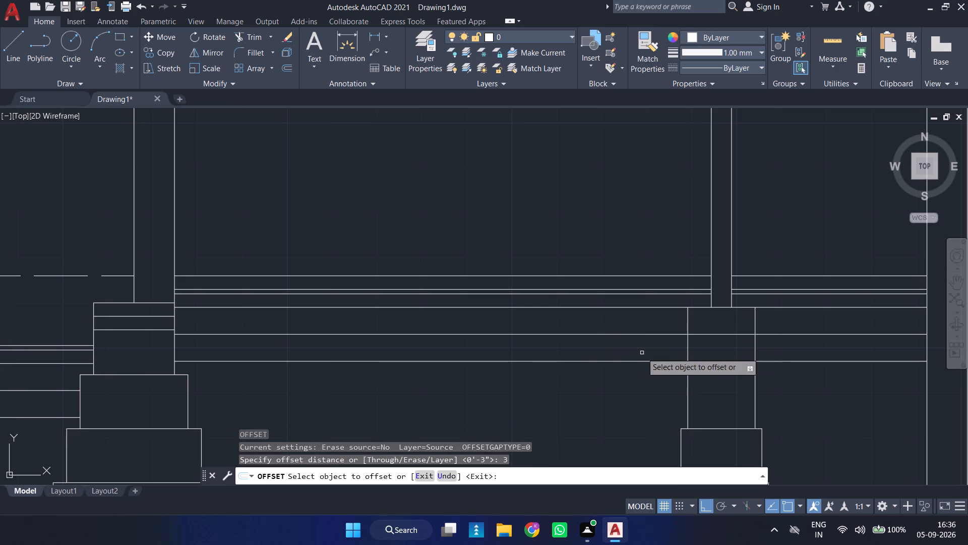
left_click(714, 335)
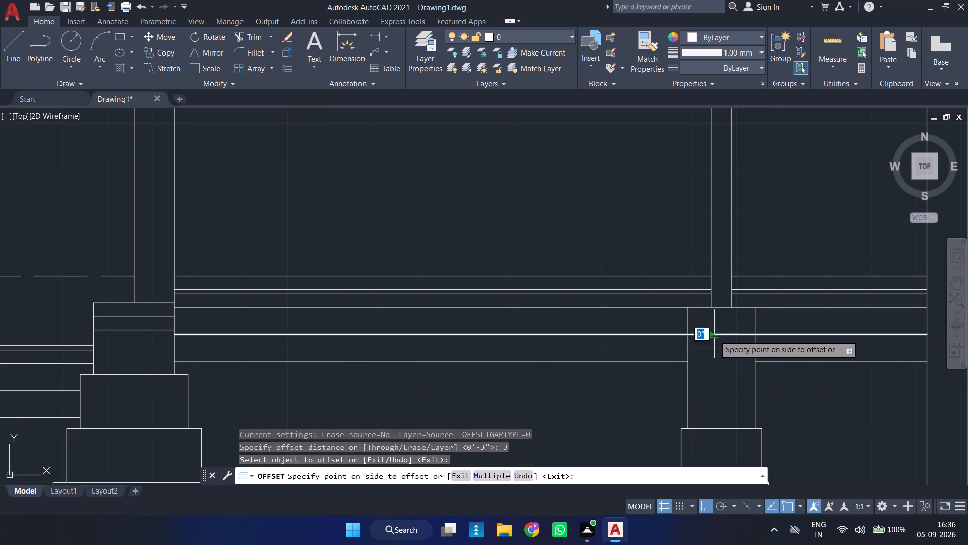
left_click(716, 322)
type("TR")
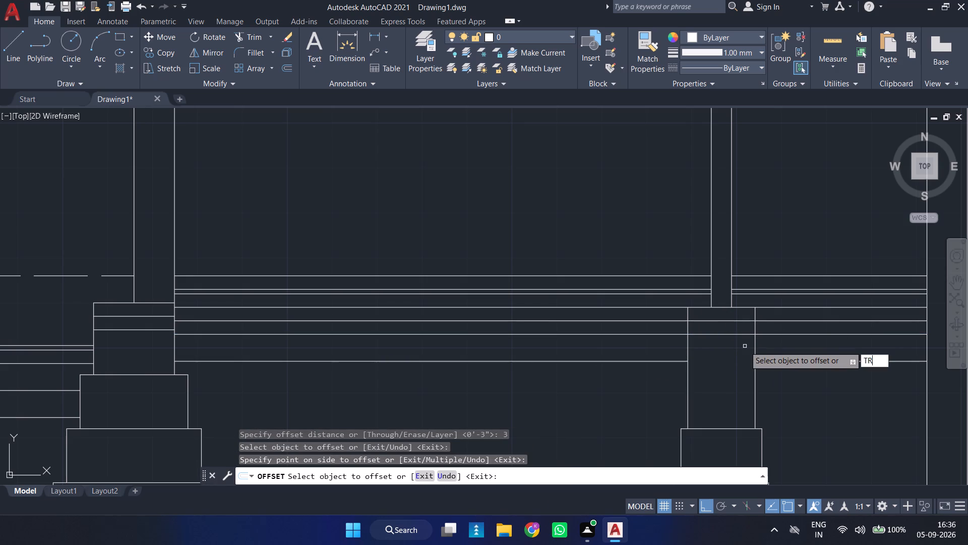
key("Return")
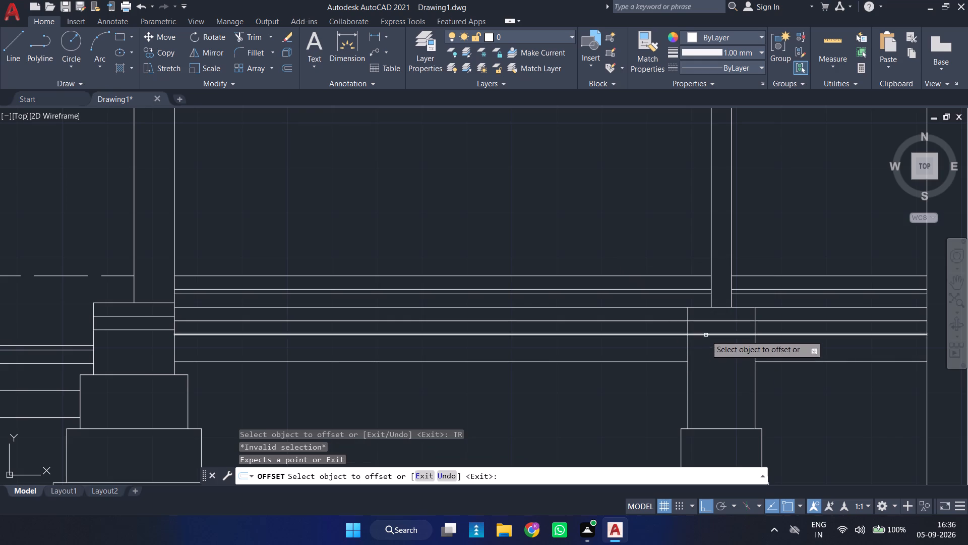
left_click(706, 335)
key("Escape")
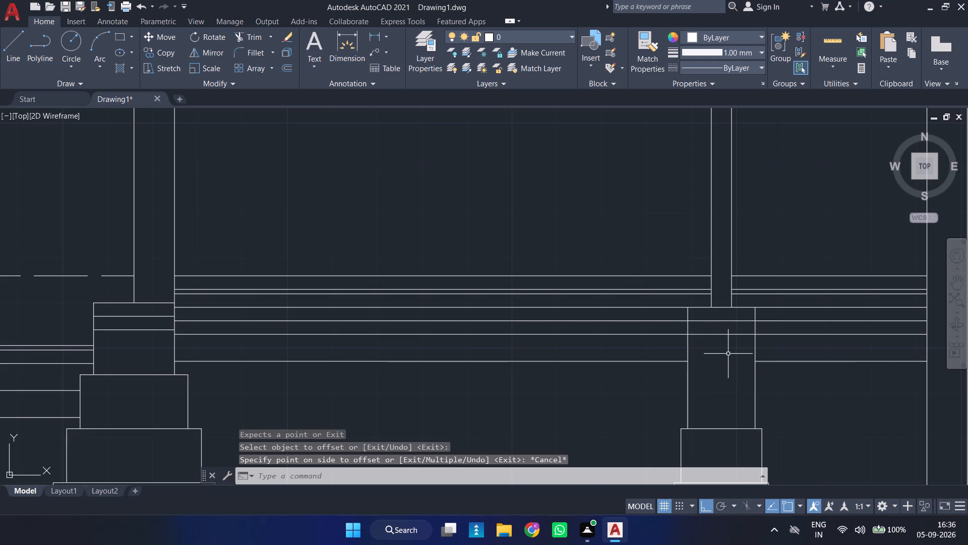
Trim the original floor line inside the partition footing and the offset line's portions on both sides of it.
type("TR")
key("Return")
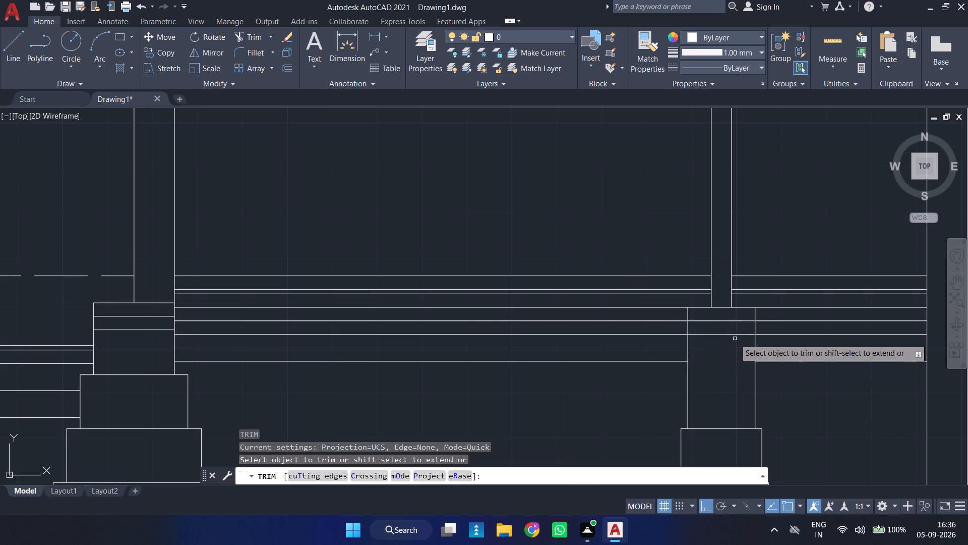
left_click(733, 336)
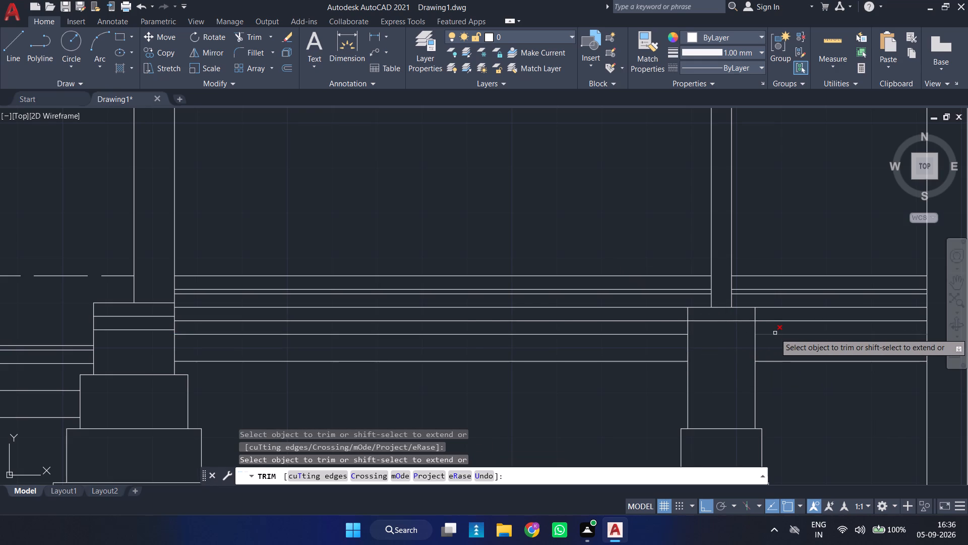
left_click(774, 321)
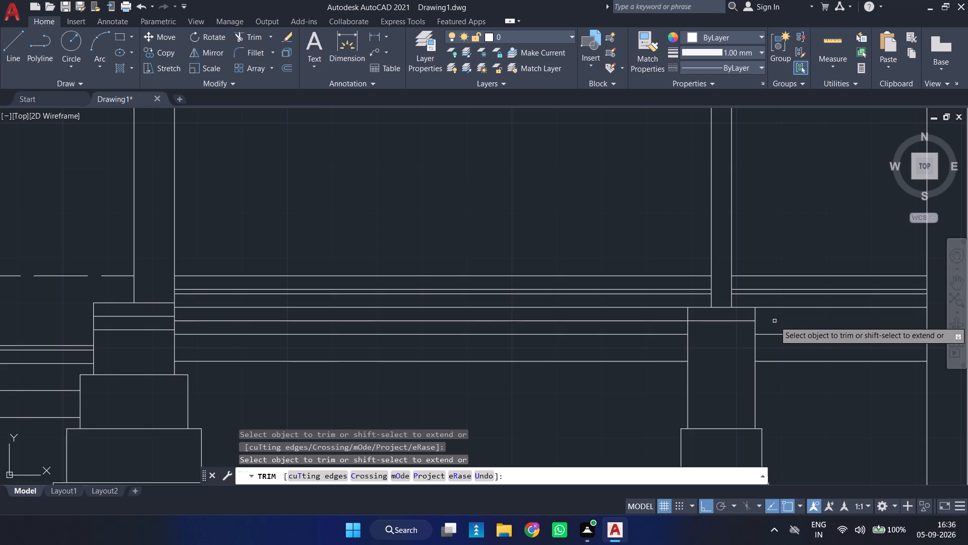
left_click(658, 324)
left_click(643, 318)
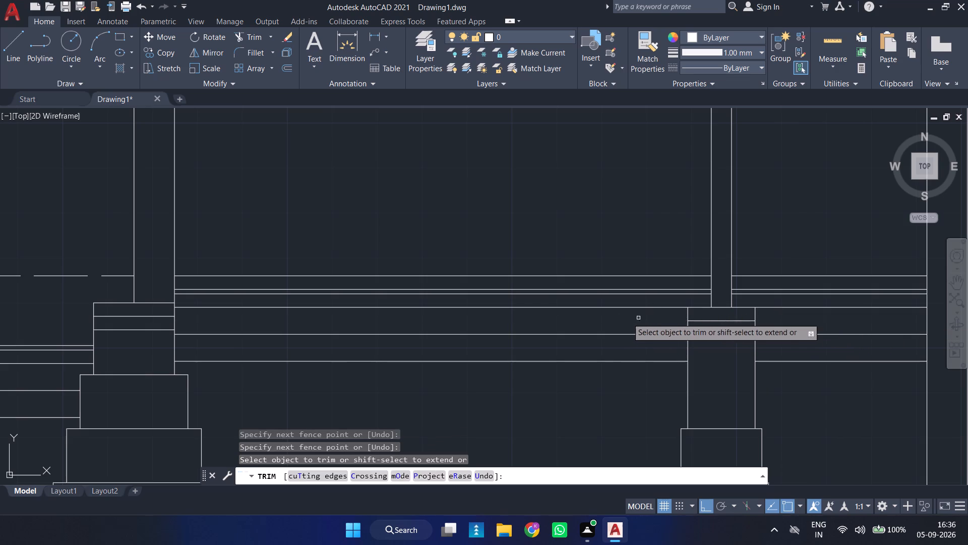
Trim away the lower of the two horizontal lines inside the top block of the central wall's footing.
left_click(129, 327)
left_click(126, 341)
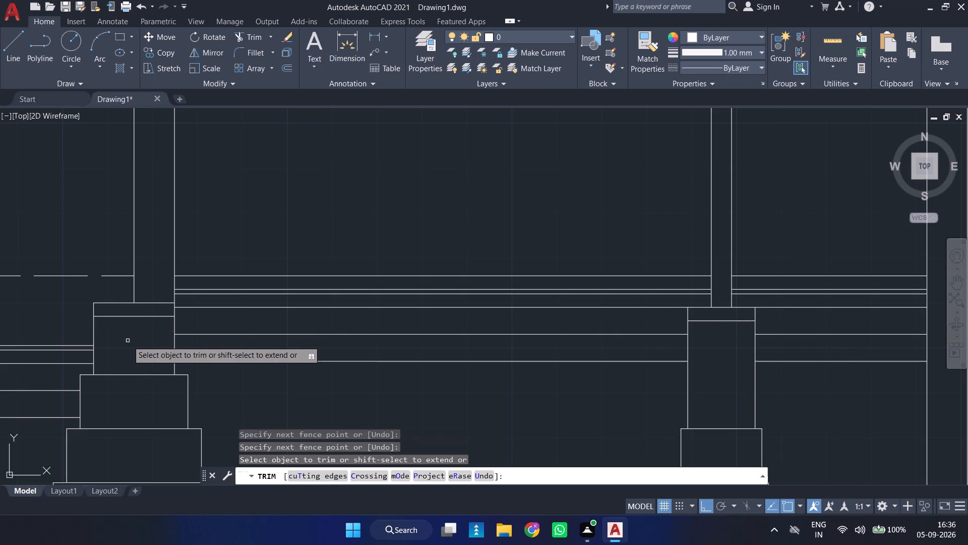
scroll(154, 335, "down", 2)
key("Escape")
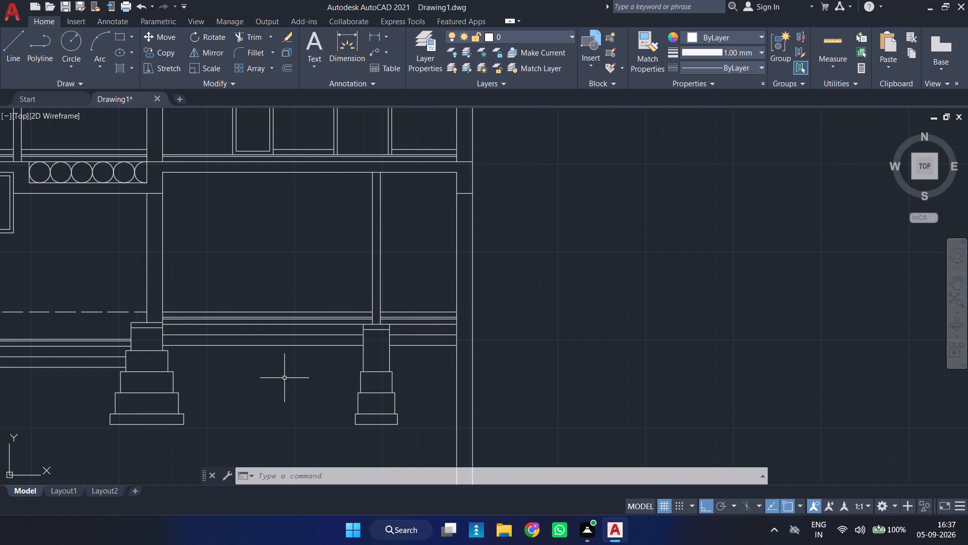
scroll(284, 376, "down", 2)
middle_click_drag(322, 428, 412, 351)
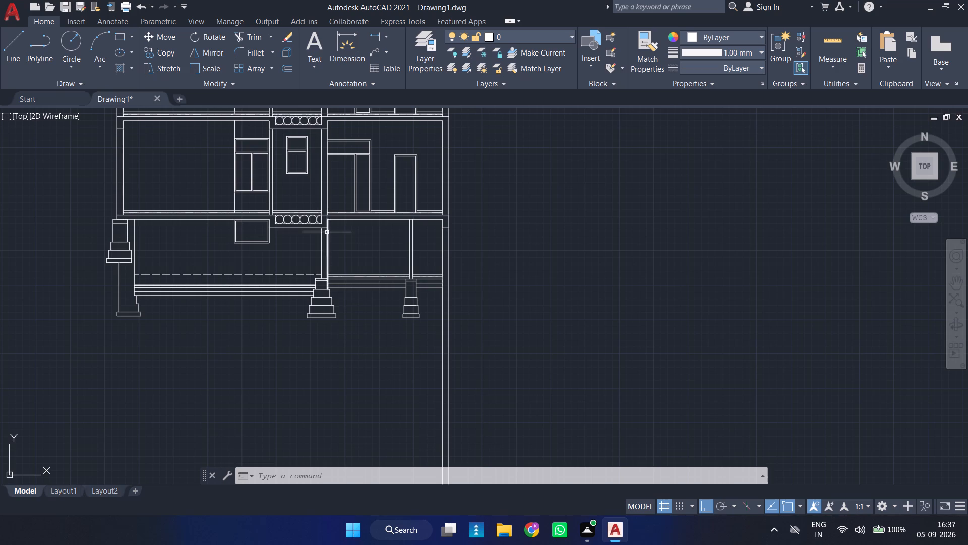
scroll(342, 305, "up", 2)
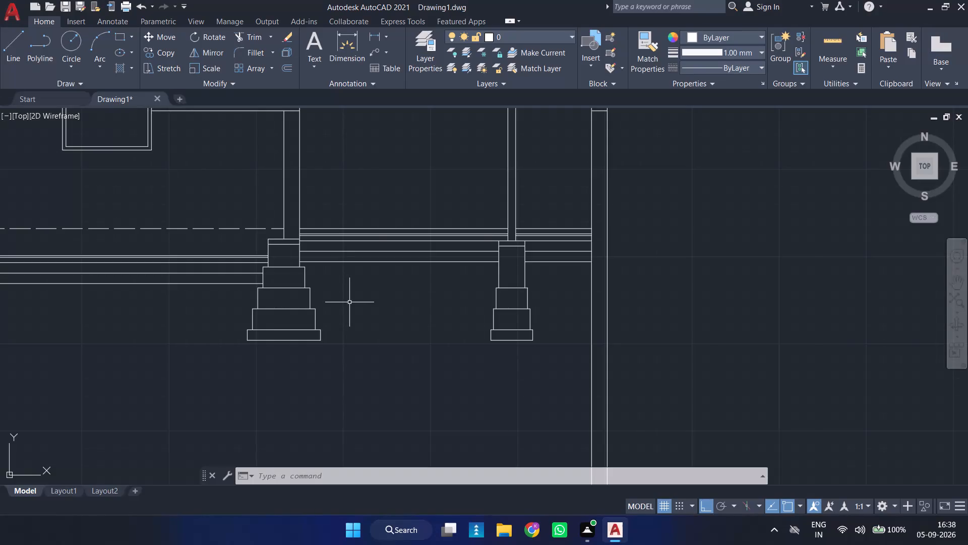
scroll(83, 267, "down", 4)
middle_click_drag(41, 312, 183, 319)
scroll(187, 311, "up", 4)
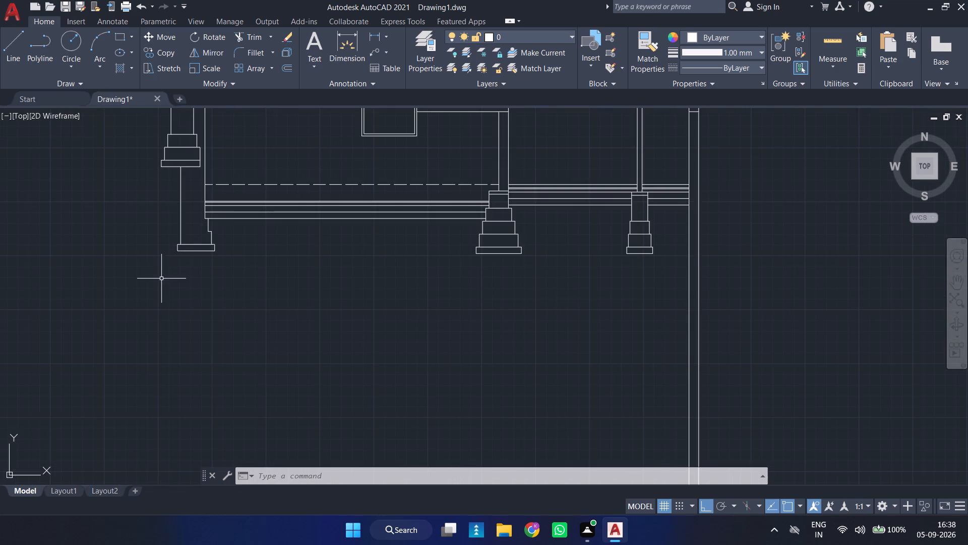
Add a horizontal linear dimension across the thickness of the left basement wall, just above its floor layers.
middle_click_drag(163, 273, 233, 339)
left_click(372, 35)
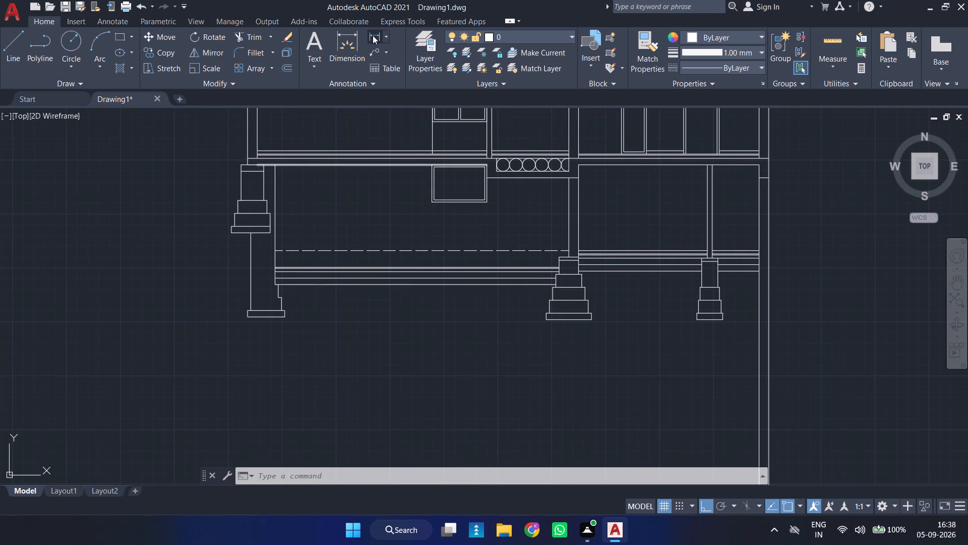
scroll(260, 268, "up", 3)
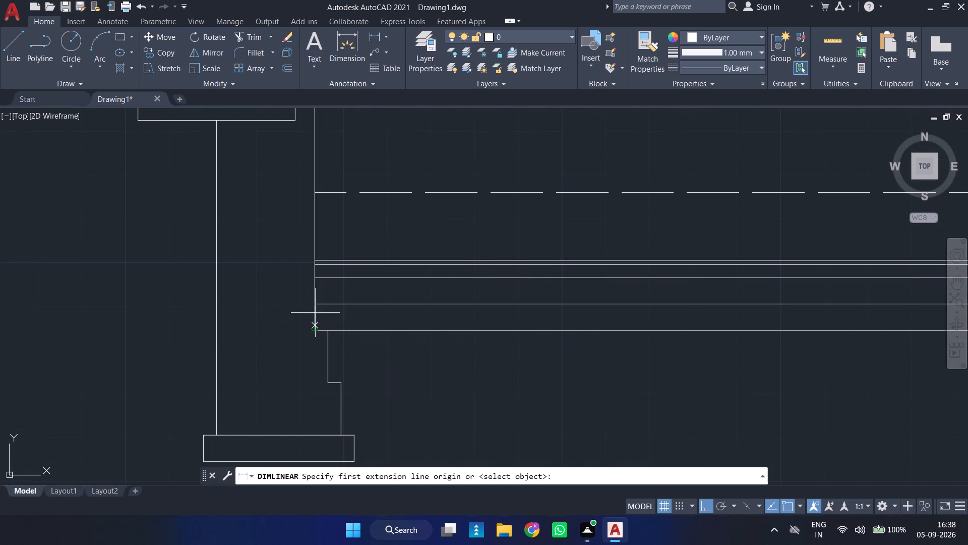
left_click(316, 256)
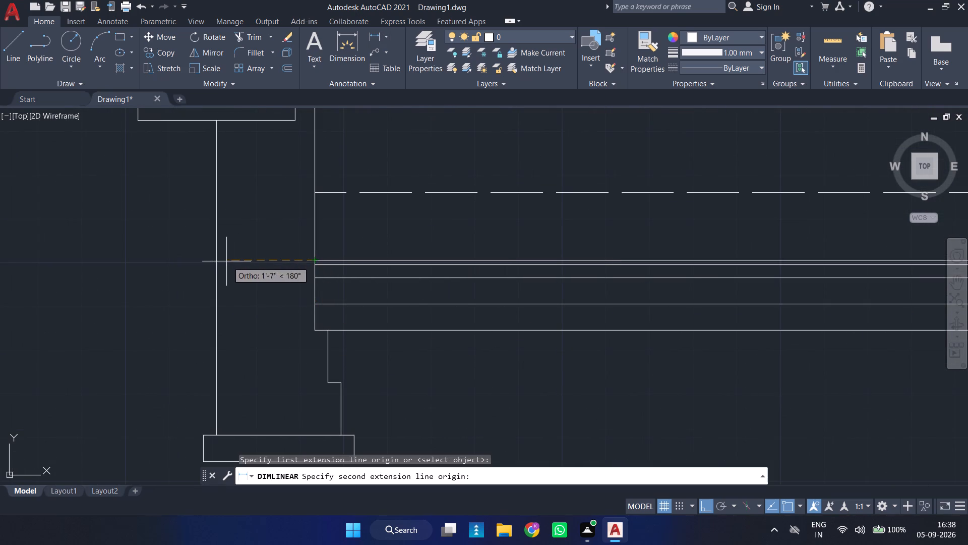
left_click(215, 261)
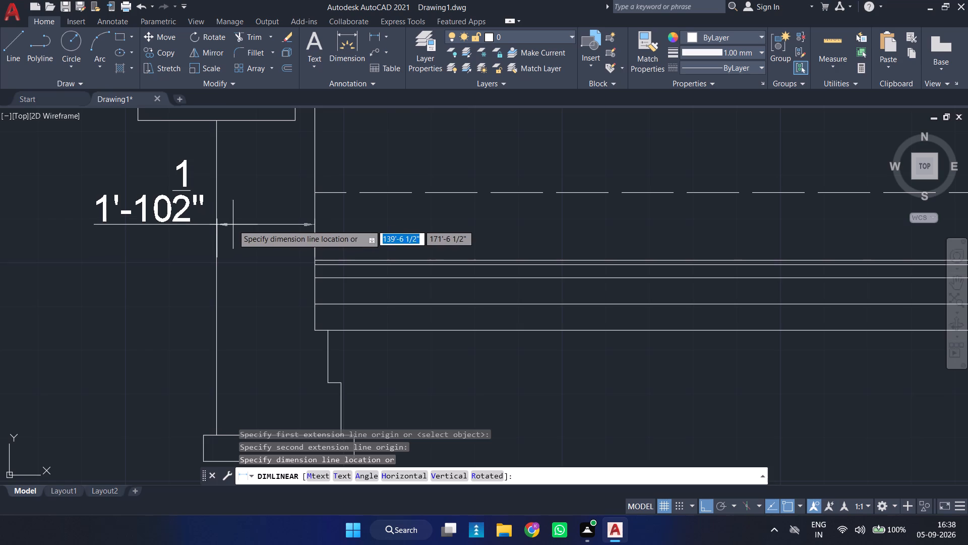
left_click(240, 220)
scroll(298, 228, "down", 3)
Offset the inner line of the right basement wall outward by 1'-10 1/2".
middle_click_drag(410, 300, 317, 313)
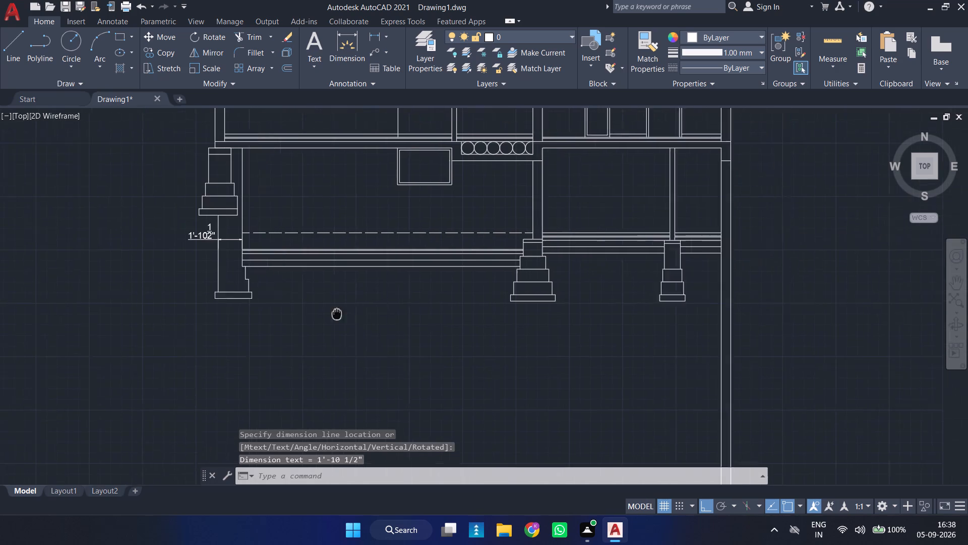
middle_click_drag(317, 313, 283, 310)
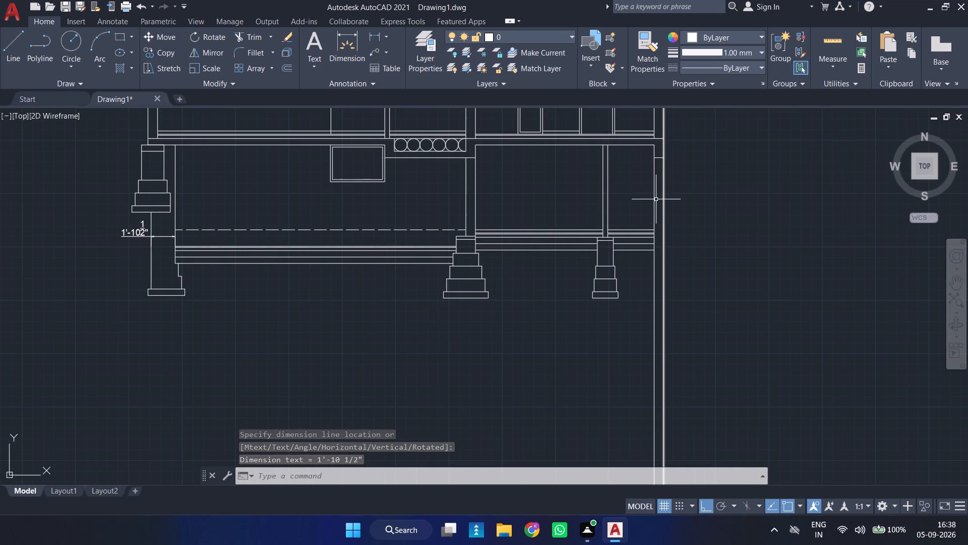
scroll(674, 181, "down", 2)
scroll(675, 179, "up", 3)
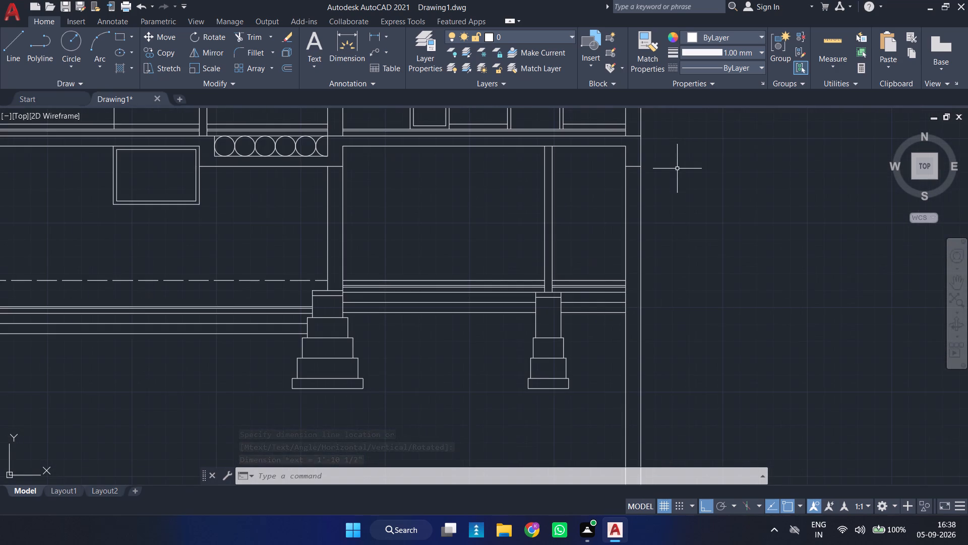
scroll(637, 170, "up", 1)
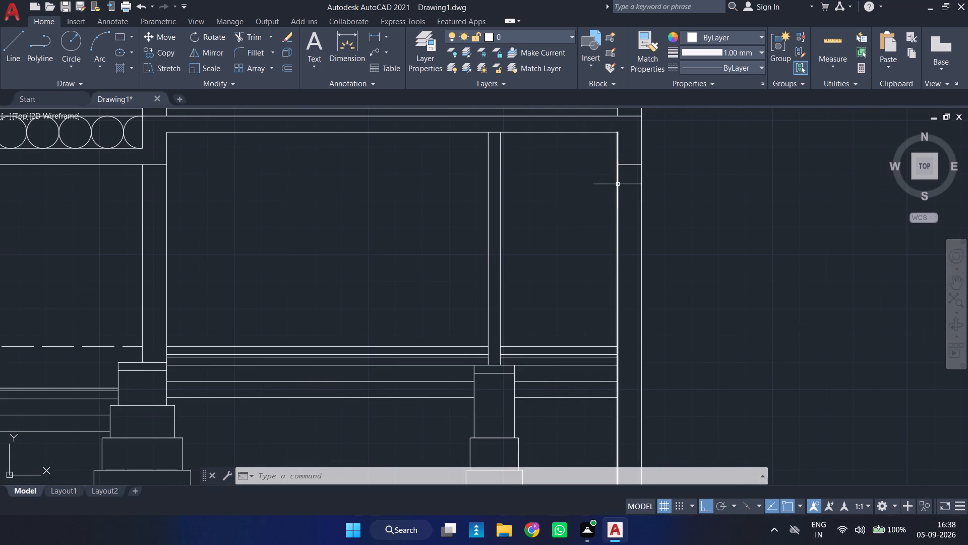
left_click(618, 184)
key("o")
key("Return")
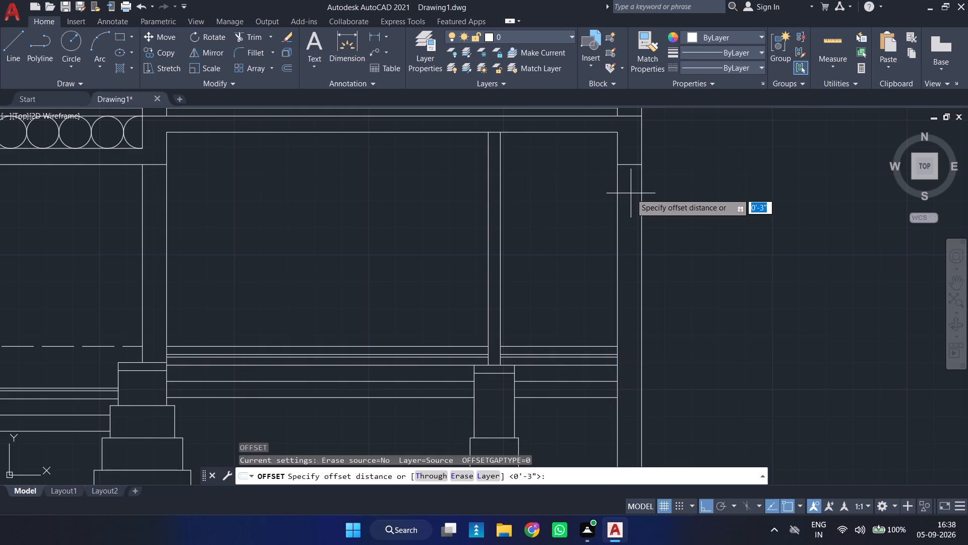
type("1'1")
type("0.")
key("5")
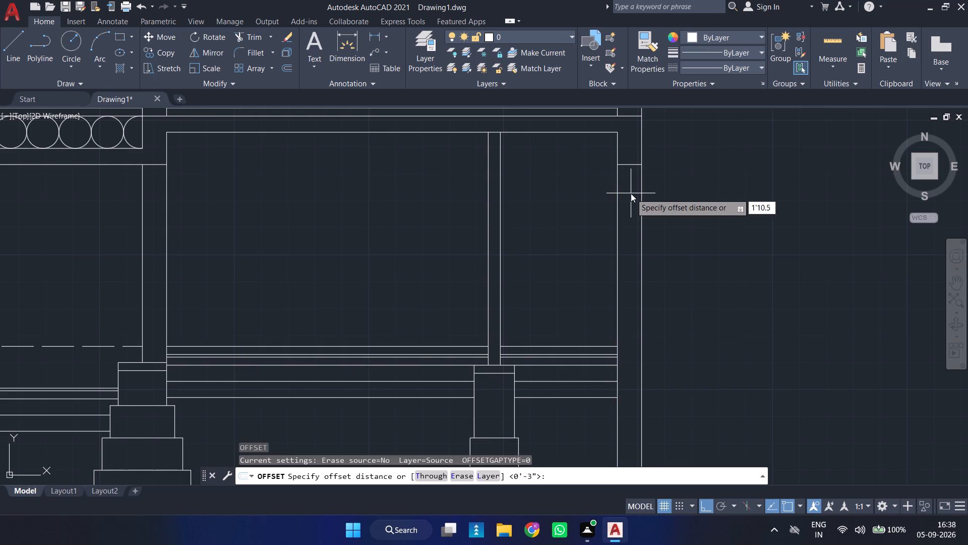
key("Return")
left_click(675, 200)
scroll(705, 170, "down", 3)
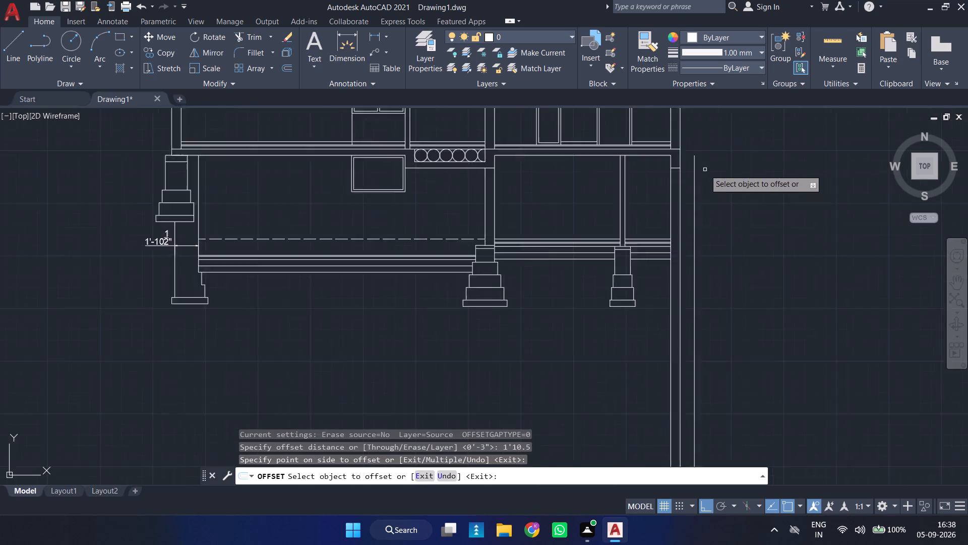
Check the distance from the right basement wall's inner line to the new outer line with a linear dimension.
scroll(380, 217, "up", 2)
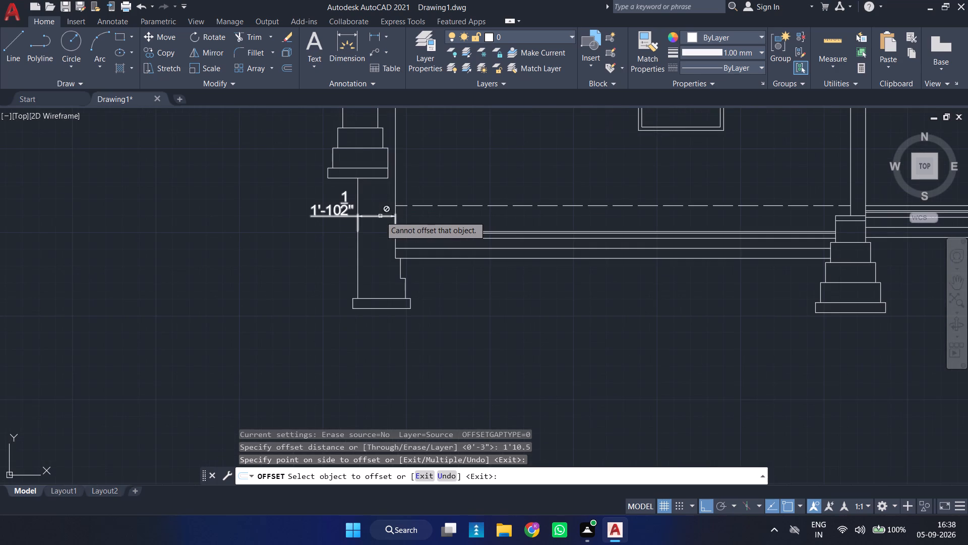
scroll(396, 208, "down", 4)
scroll(574, 192, "up", 2)
middle_click_drag(654, 182, 638, 195)
scroll(625, 223, "up", 2)
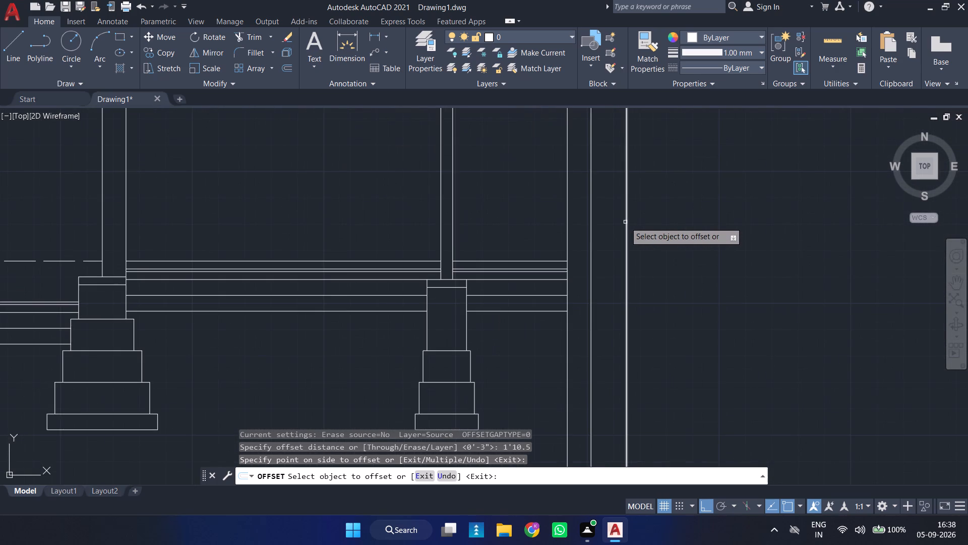
scroll(629, 213, "down", 2)
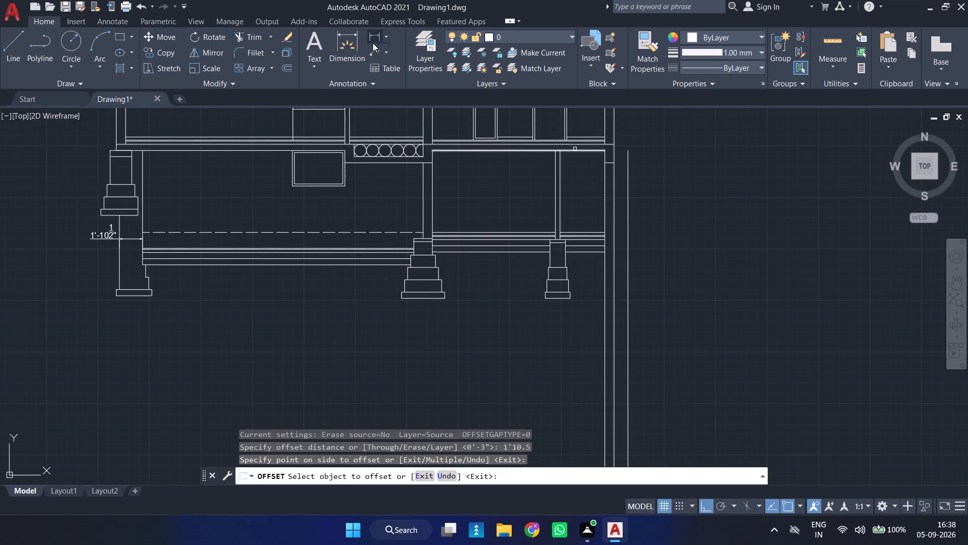
left_click(358, 39)
left_click(373, 35)
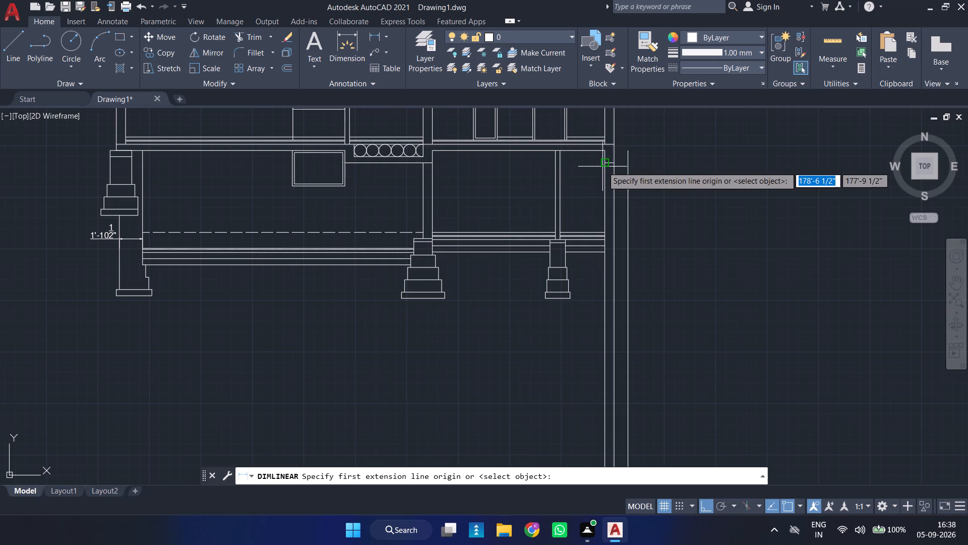
left_click(605, 163)
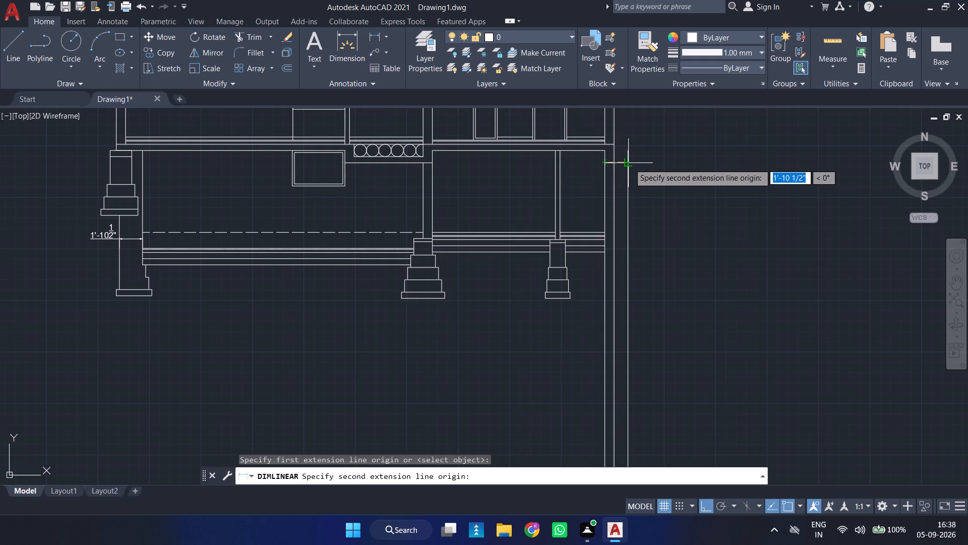
key("Escape")
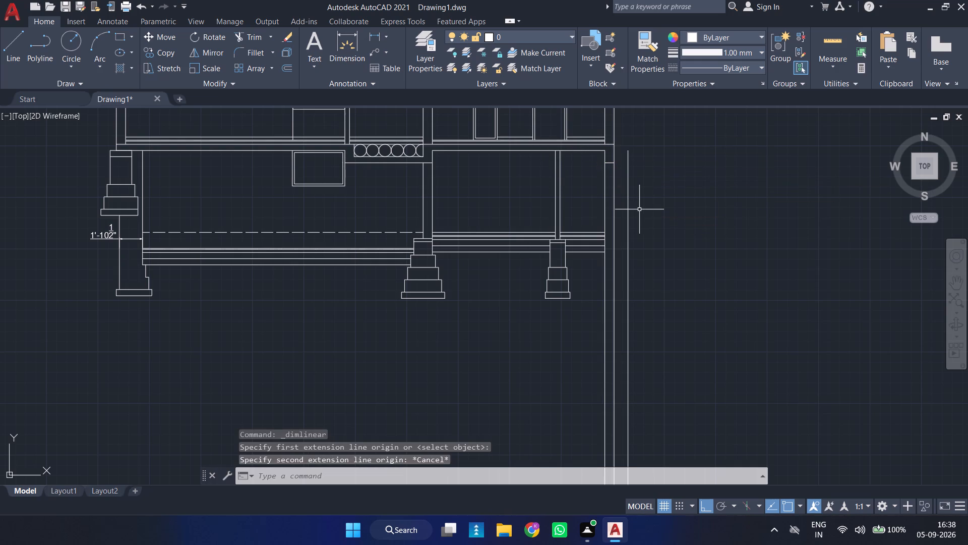
Draw a line 1'-1 1/2" outward from the slab top at the right wall's old outer face, continuing 6" down to the new outer line.
key("l")
key("Return")
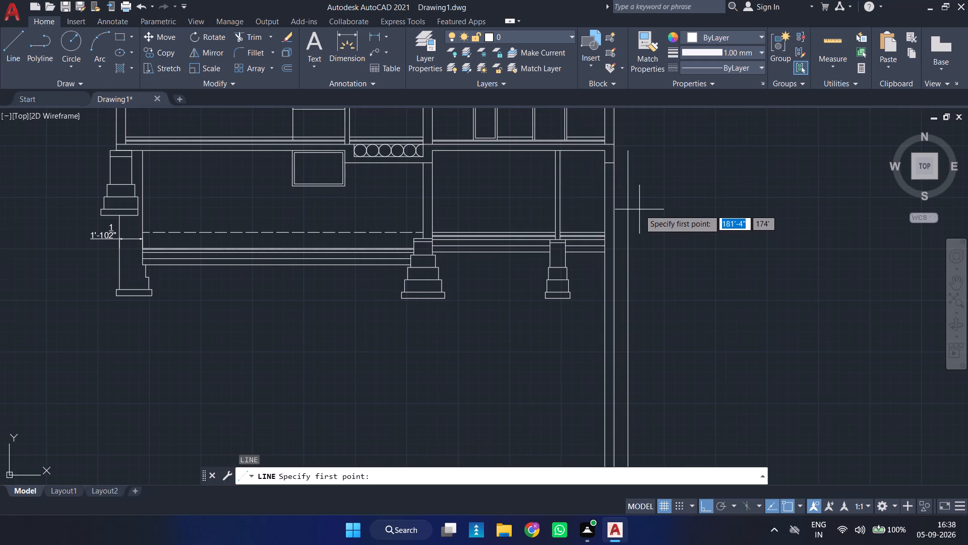
scroll(613, 156, "up", 2)
middle_click_drag(620, 147, 596, 225)
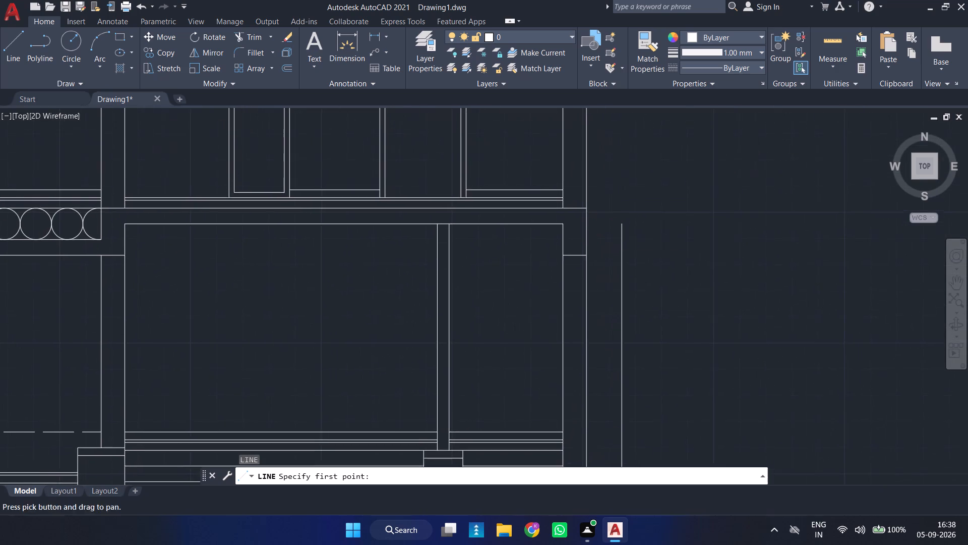
scroll(597, 224, "up", 3)
left_click(544, 162)
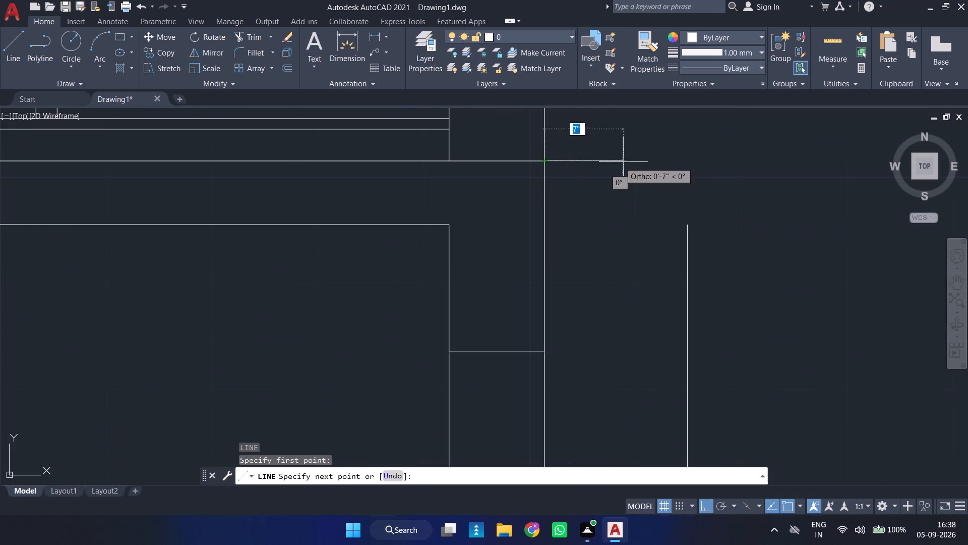
left_click(687, 160)
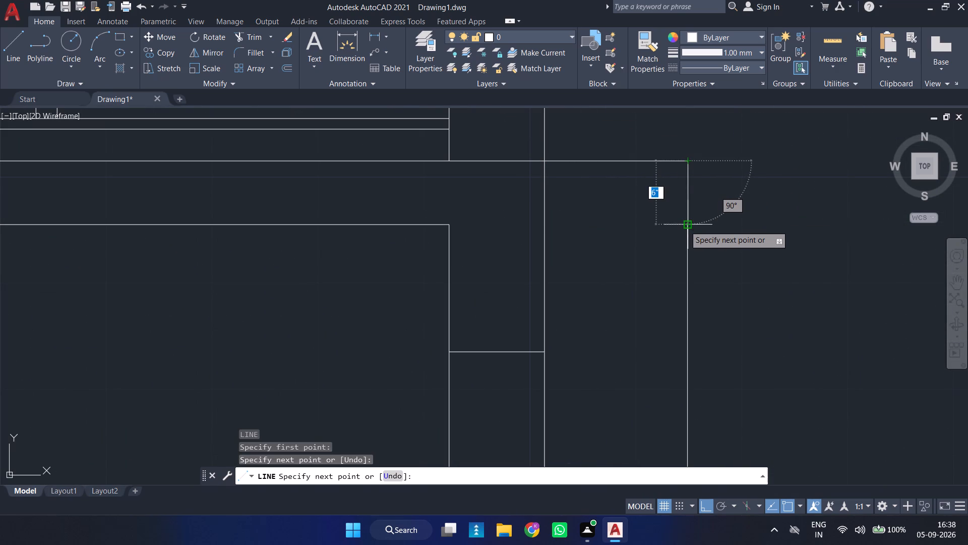
left_click(685, 226)
key("space")
scroll(733, 272, "down", 3)
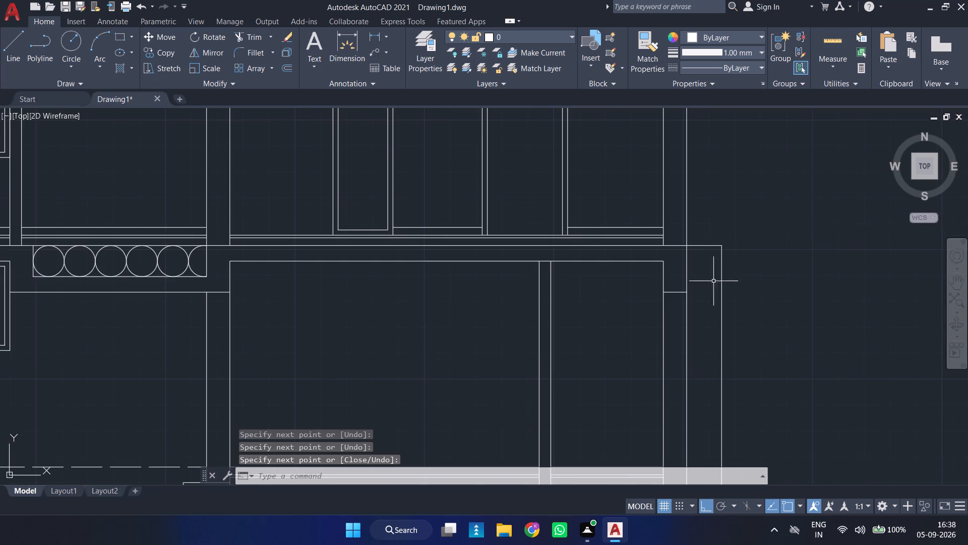
Extend the short horizontal line under the slab at the right wall out to the new outer wall line.
scroll(676, 305, "up", 2)
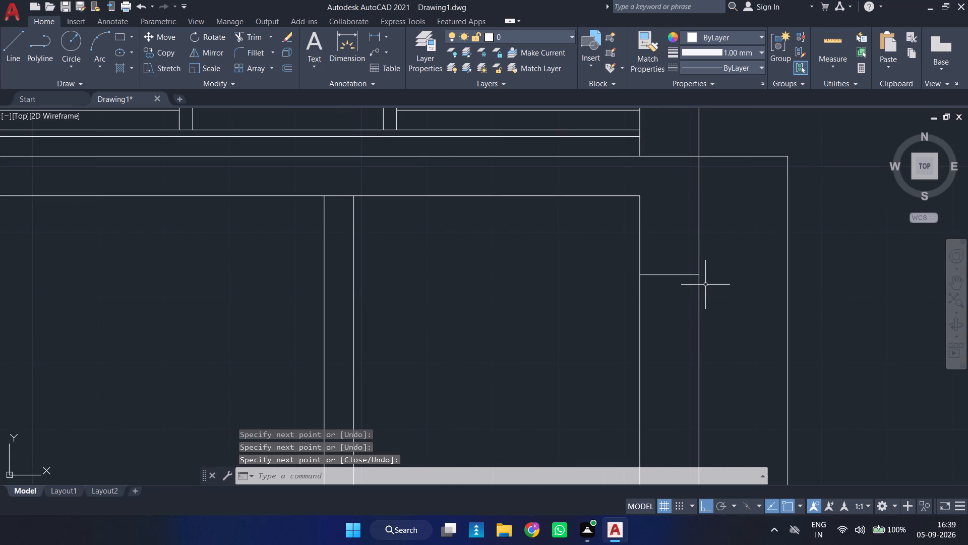
scroll(705, 284, "down", 1)
type("EX")
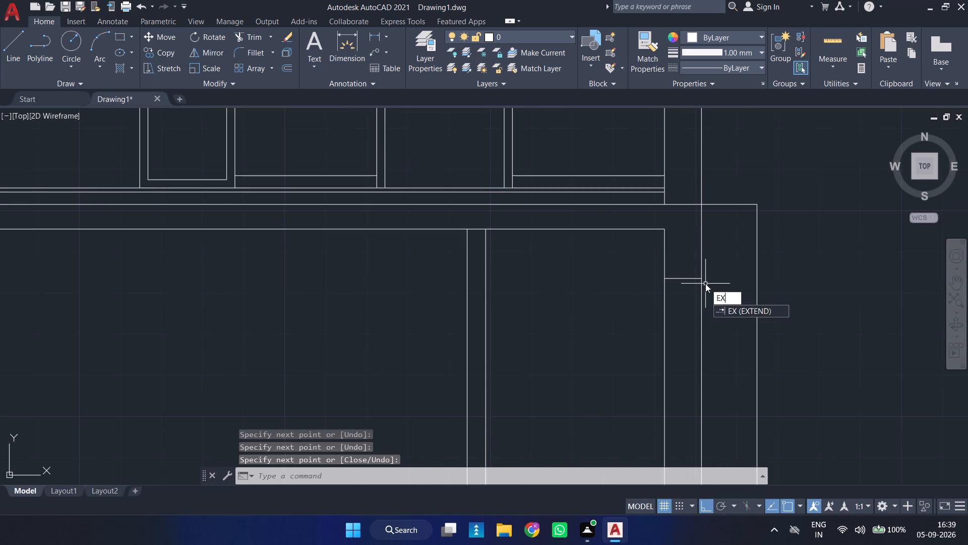
key("Return")
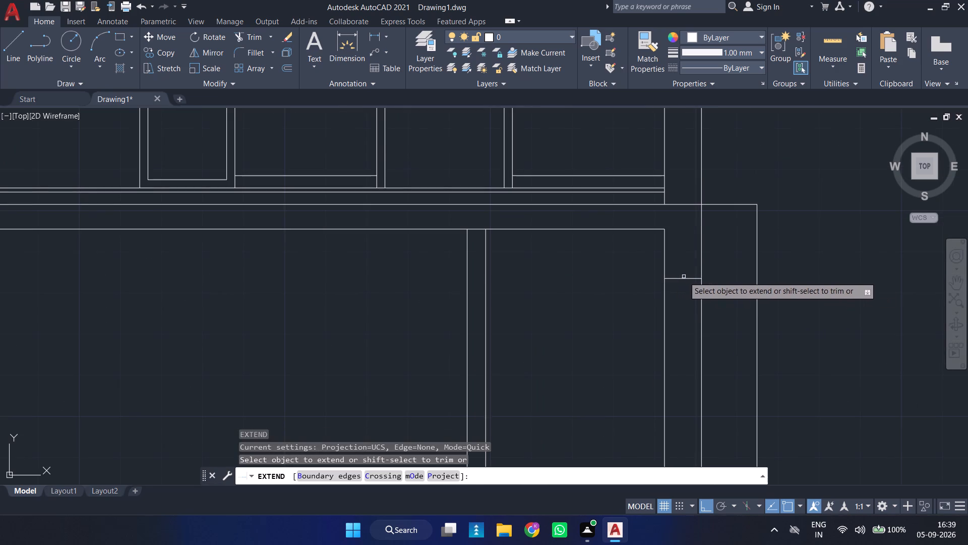
left_click(688, 279)
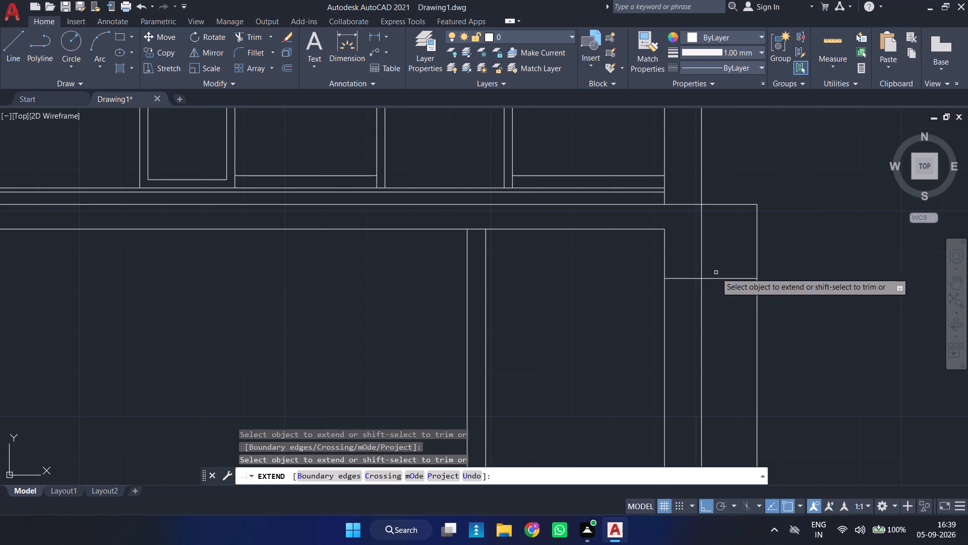
Trim away the right wall's old outer line below the slab top, keeping the inner line up to the slab underside.
left_click(717, 245, "shift")
left_click(649, 240, "shift")
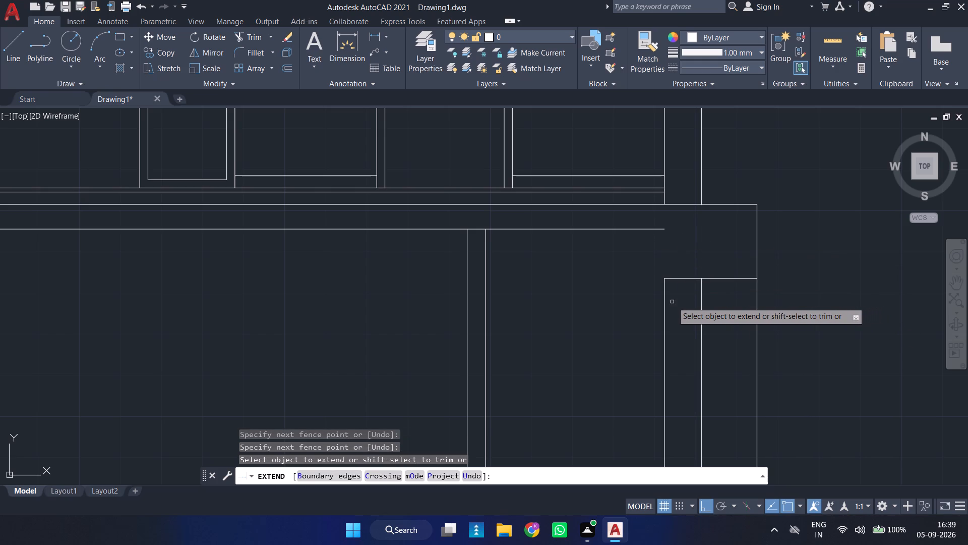
left_click(664, 308)
left_click(716, 307)
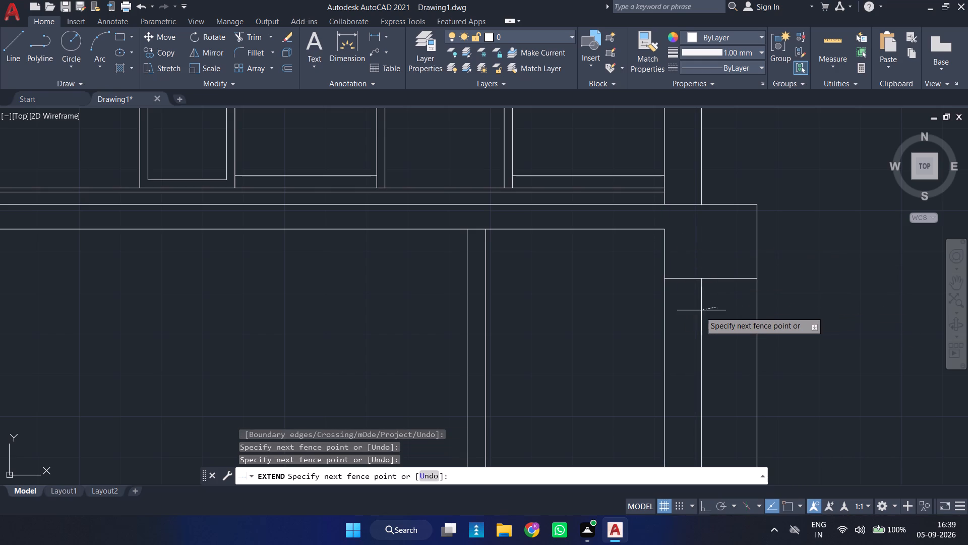
left_click(699, 317, "shift")
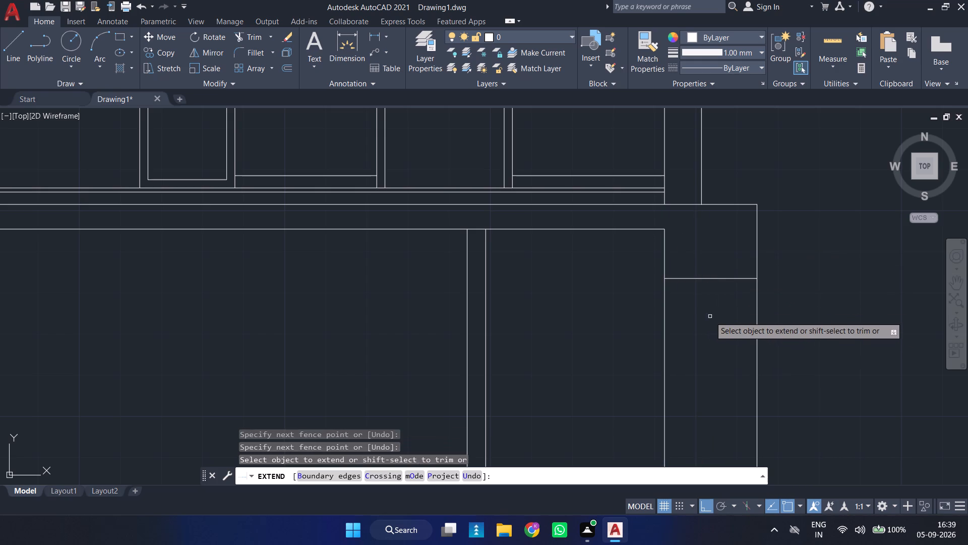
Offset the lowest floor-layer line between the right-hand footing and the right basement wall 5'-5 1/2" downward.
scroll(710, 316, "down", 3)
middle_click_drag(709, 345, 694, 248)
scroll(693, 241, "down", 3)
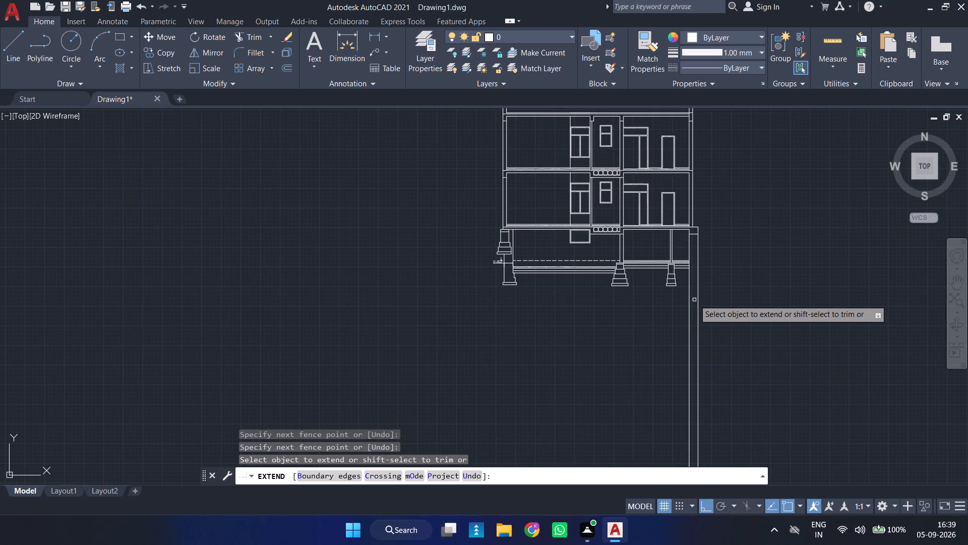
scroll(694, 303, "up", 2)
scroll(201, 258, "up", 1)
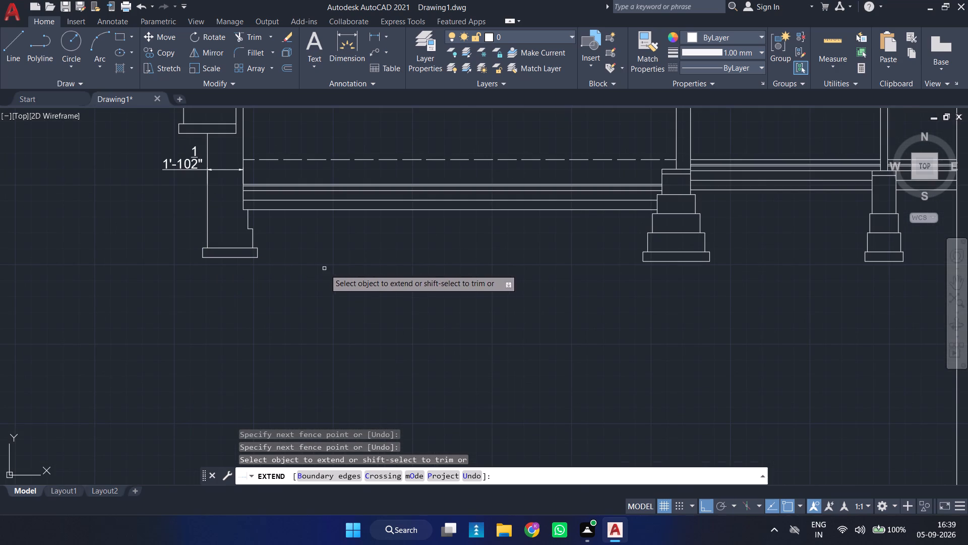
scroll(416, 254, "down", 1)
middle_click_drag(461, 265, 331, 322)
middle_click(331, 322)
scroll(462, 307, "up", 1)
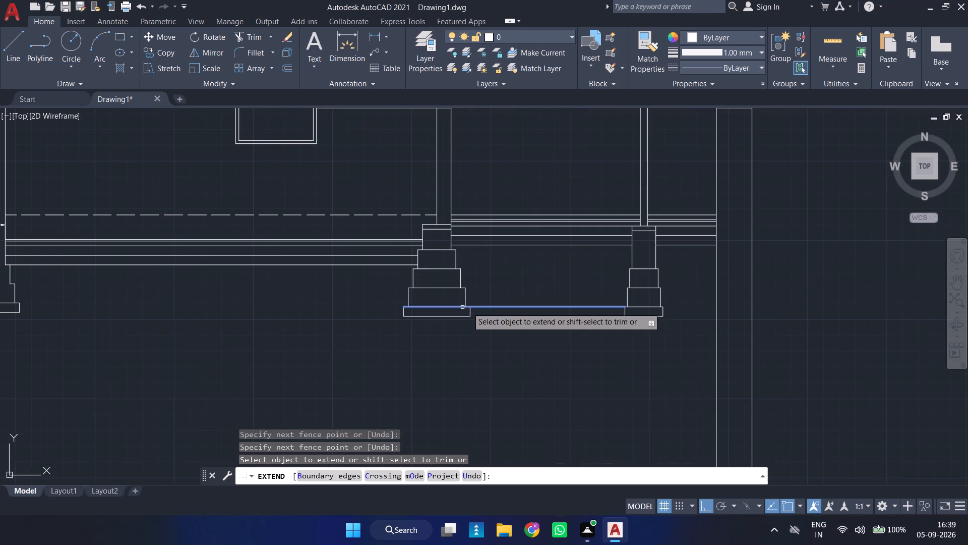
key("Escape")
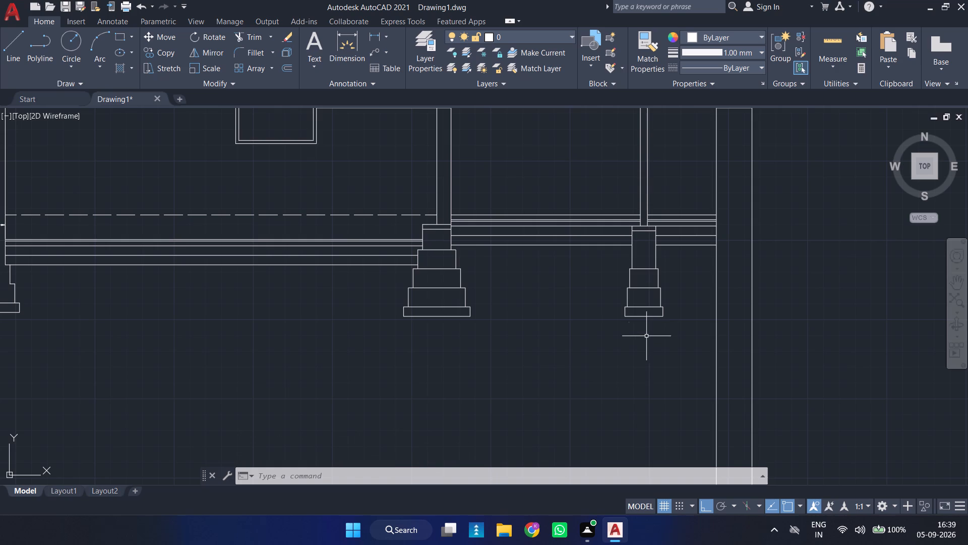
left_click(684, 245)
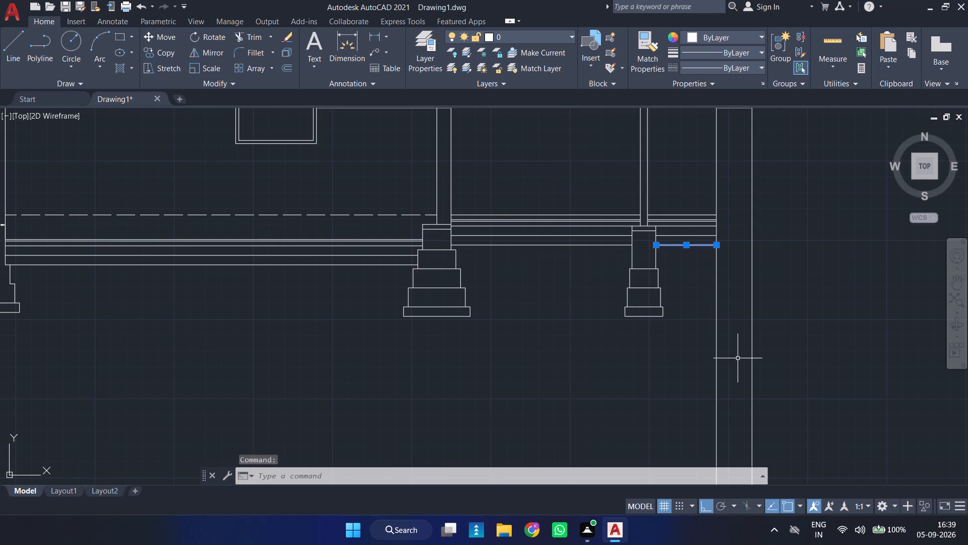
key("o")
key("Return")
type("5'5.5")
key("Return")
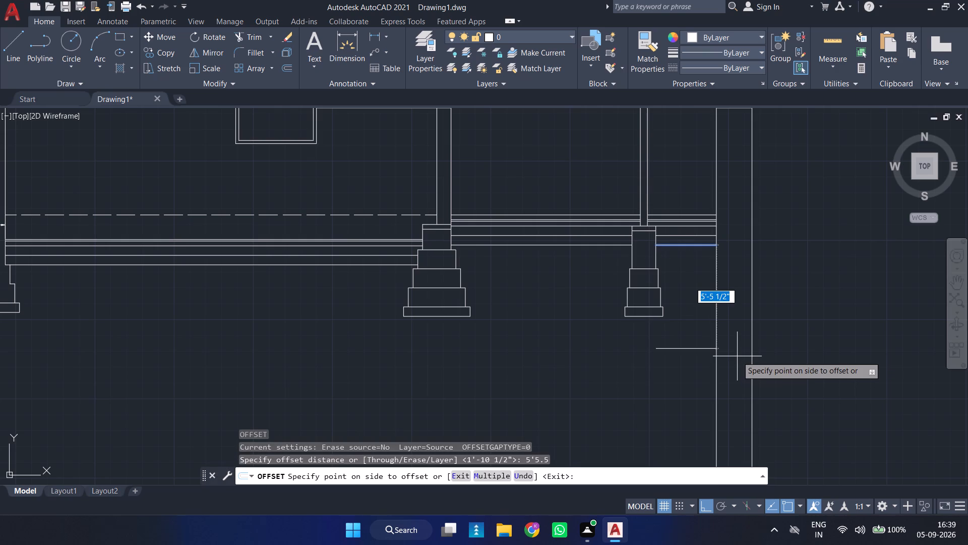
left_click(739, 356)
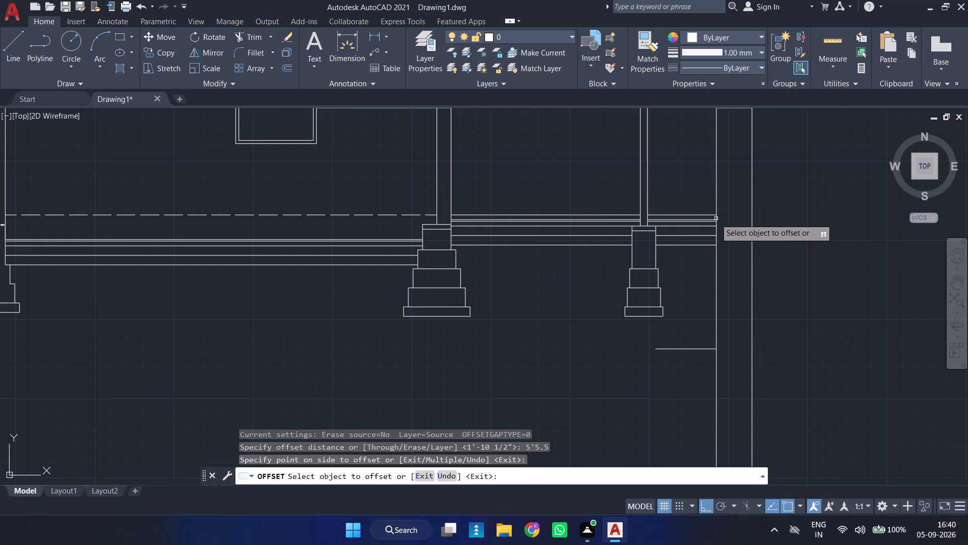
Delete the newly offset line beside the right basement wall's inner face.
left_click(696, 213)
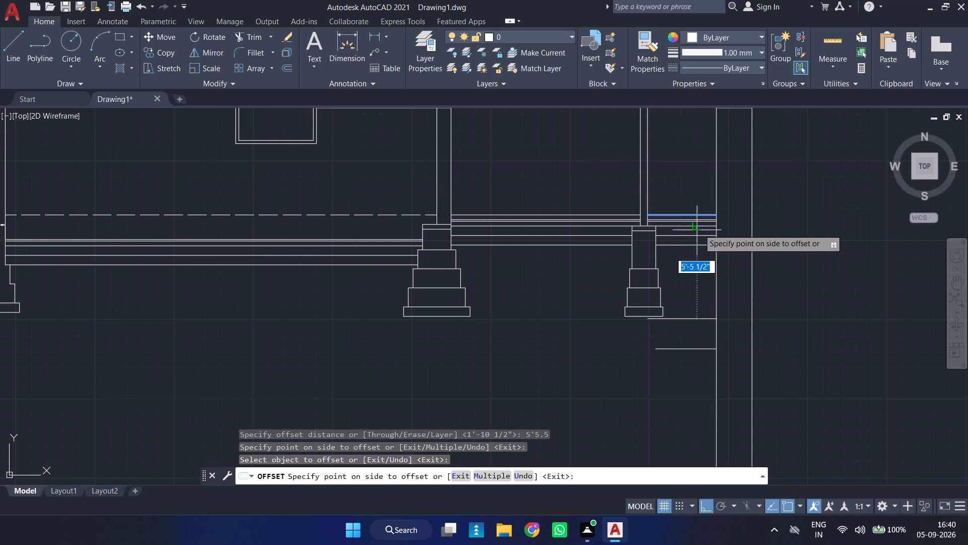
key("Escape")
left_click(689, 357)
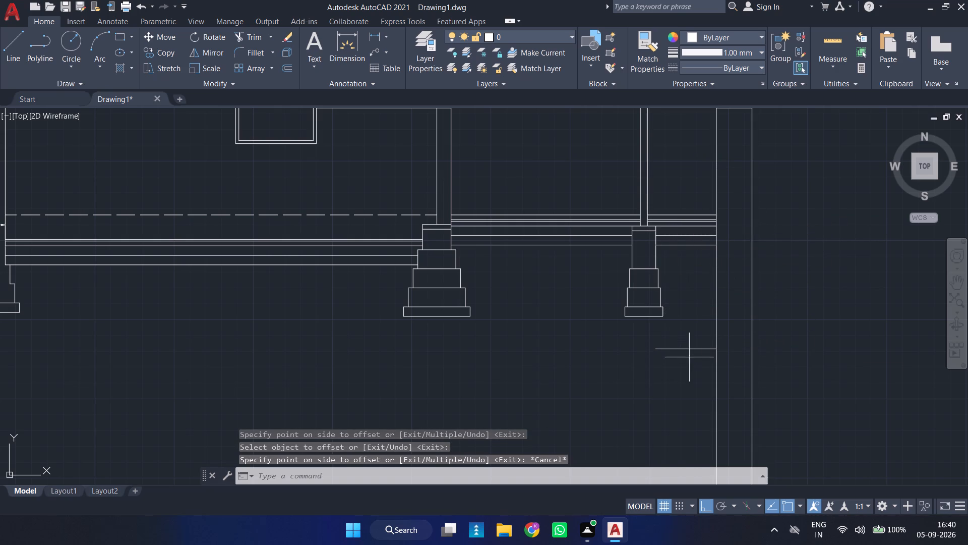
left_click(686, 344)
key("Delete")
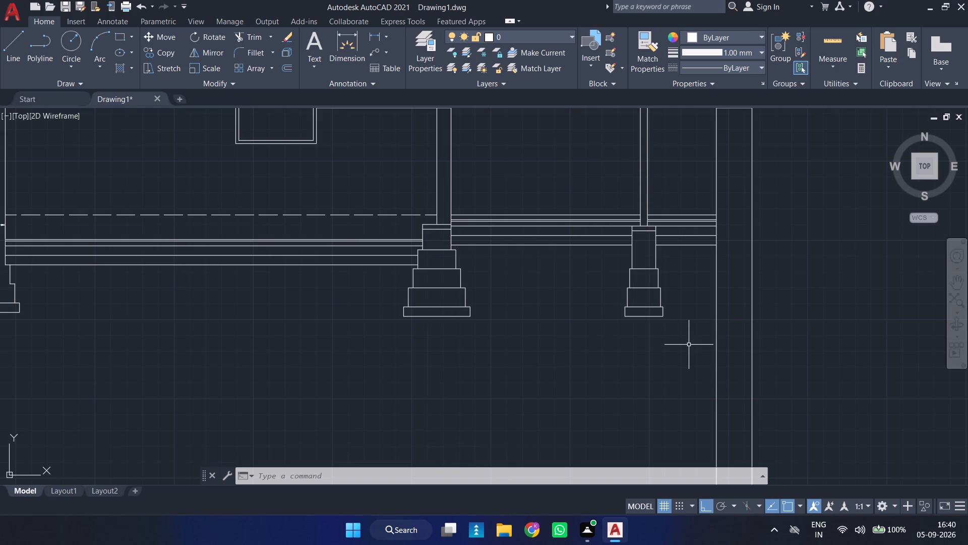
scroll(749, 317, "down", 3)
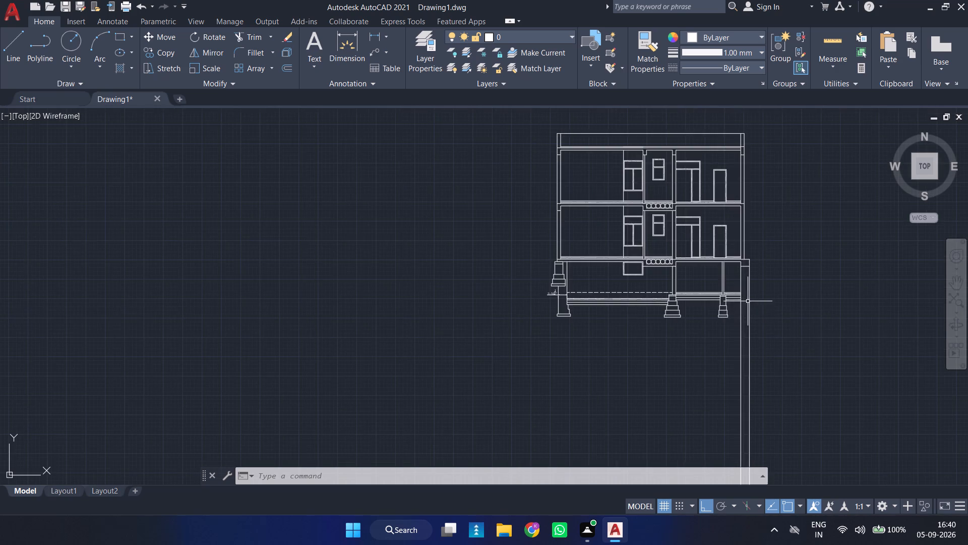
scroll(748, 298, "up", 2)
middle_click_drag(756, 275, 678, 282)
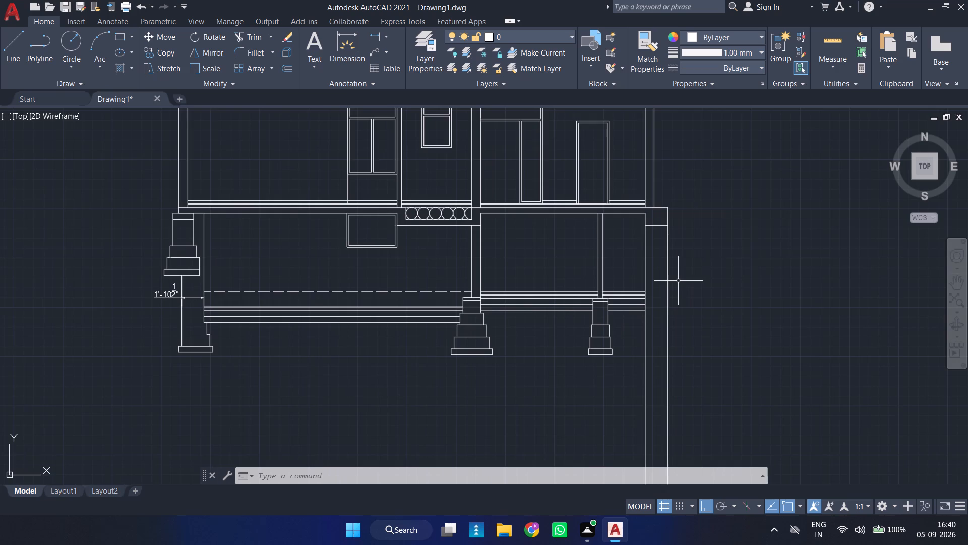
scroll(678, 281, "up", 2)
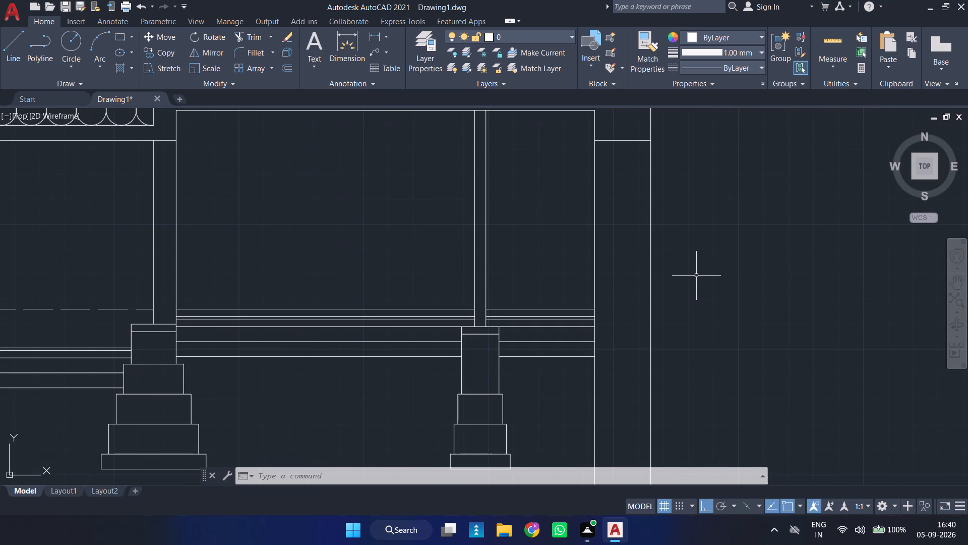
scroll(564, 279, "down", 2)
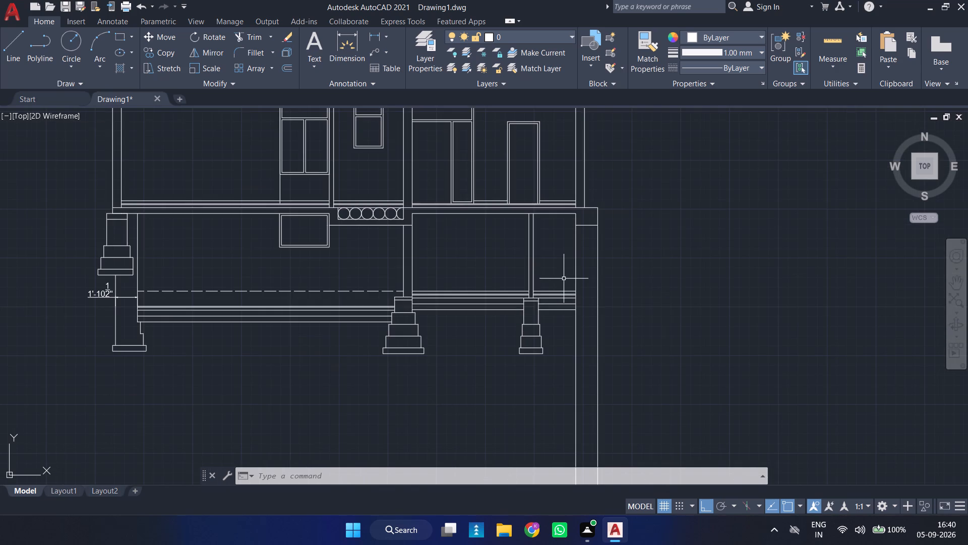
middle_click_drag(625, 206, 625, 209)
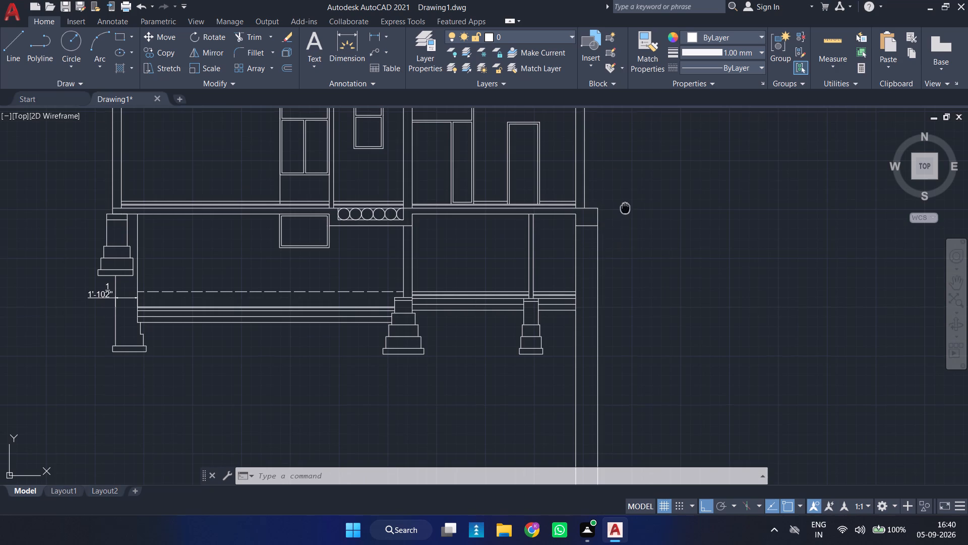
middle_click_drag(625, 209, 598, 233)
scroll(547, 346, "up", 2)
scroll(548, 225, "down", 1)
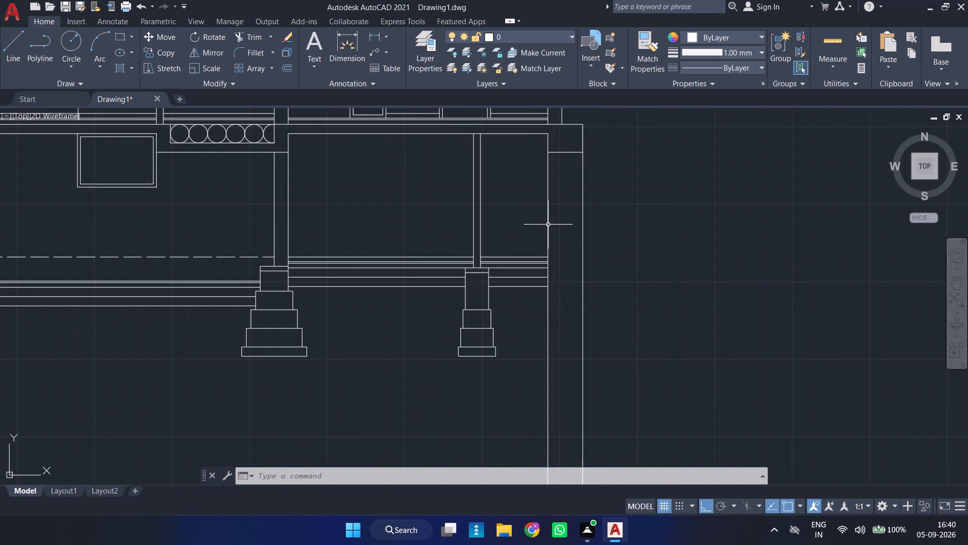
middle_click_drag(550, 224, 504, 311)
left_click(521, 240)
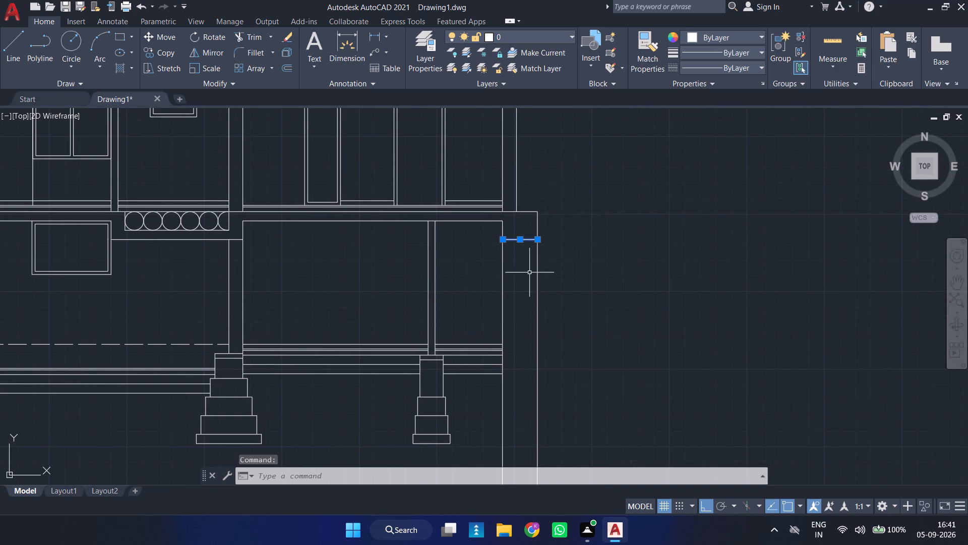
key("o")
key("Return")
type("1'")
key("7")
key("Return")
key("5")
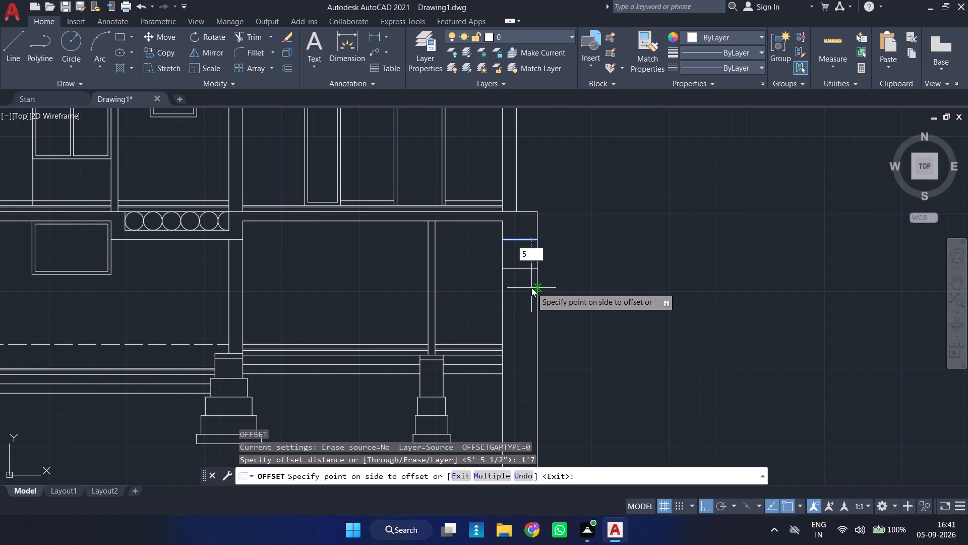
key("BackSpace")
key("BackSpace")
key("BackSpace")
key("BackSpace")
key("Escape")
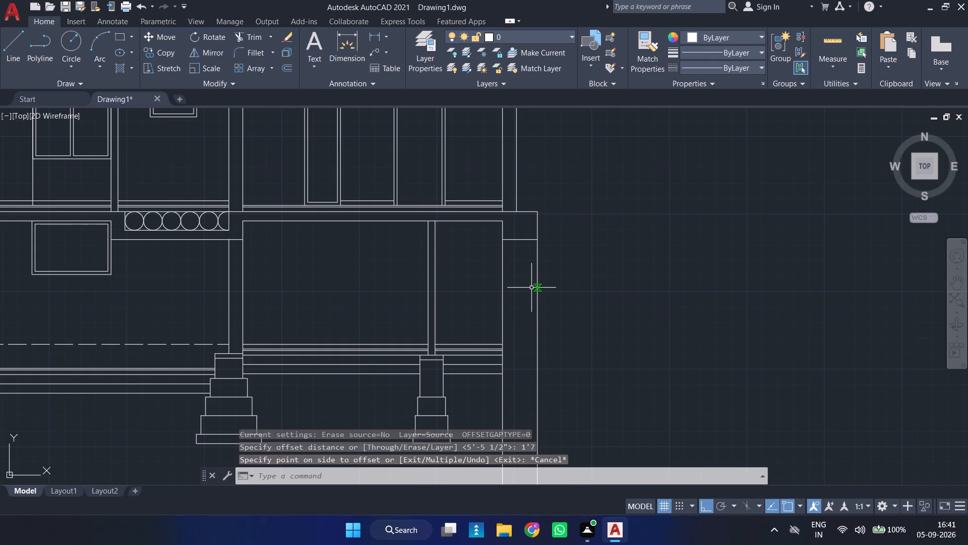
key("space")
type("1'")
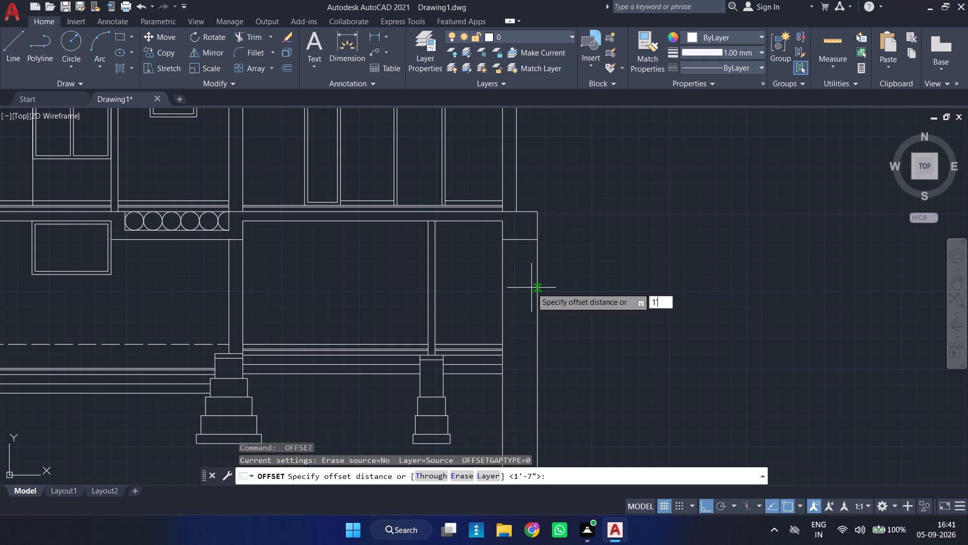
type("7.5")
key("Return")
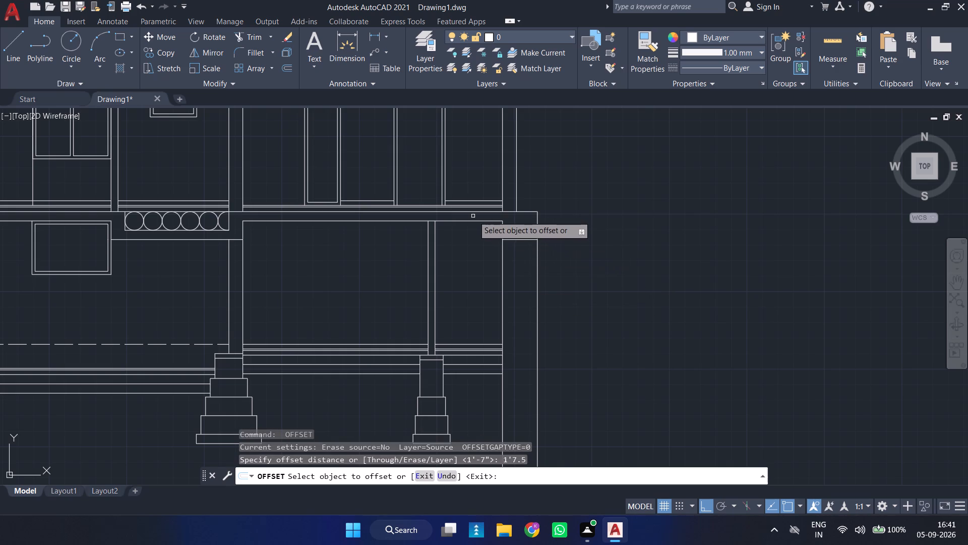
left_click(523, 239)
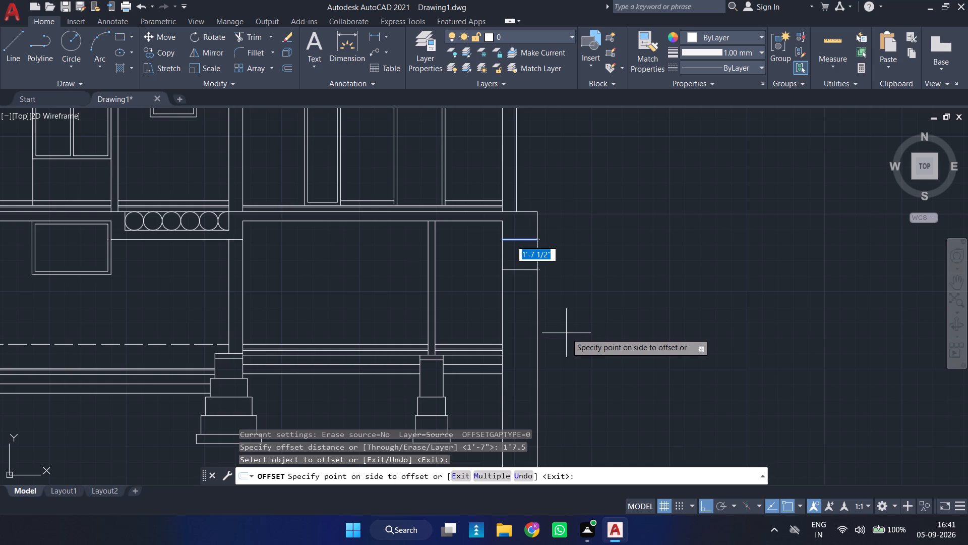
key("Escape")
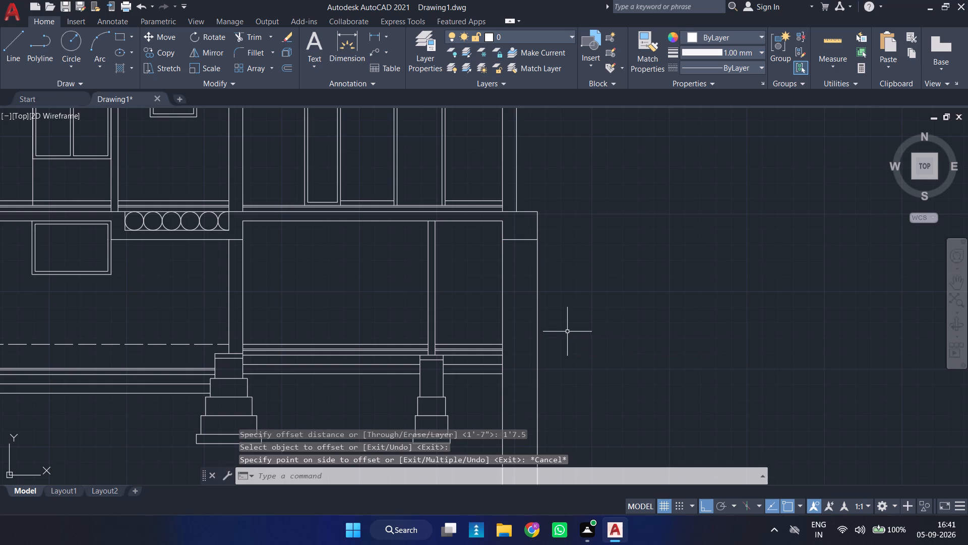
Copy the footing tiers under the middle basement wall horizontally to the right basement wall, aligning the upper tier's inner edge with the wall's inner face.
scroll(552, 292, "down", 2)
scroll(549, 324, "up", 1)
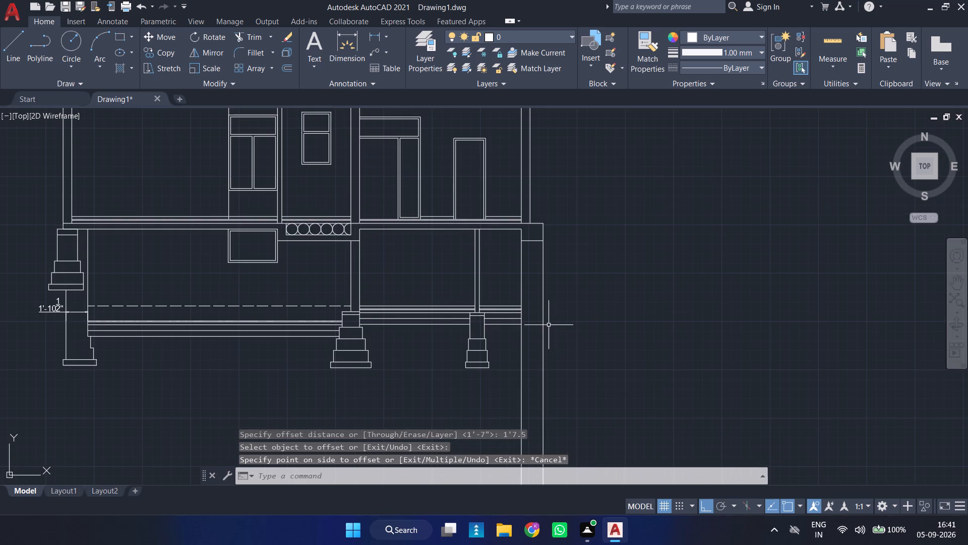
middle_click_drag(554, 326, 527, 300)
scroll(527, 295, "up", 1)
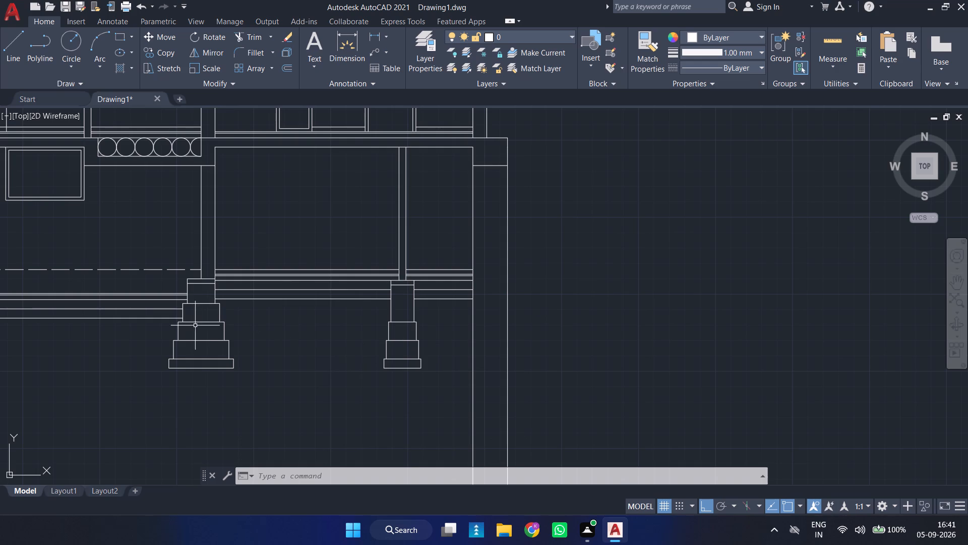
left_click(253, 324)
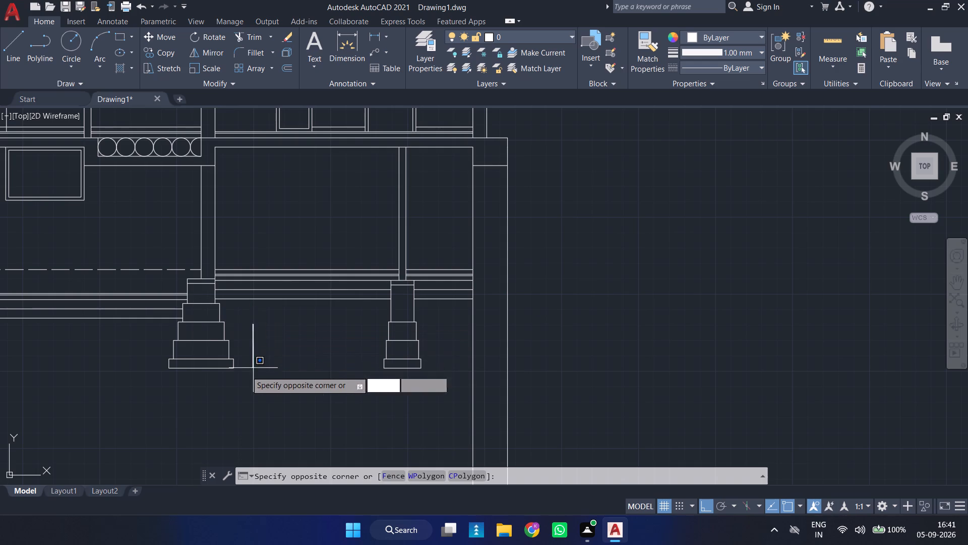
left_click(164, 382)
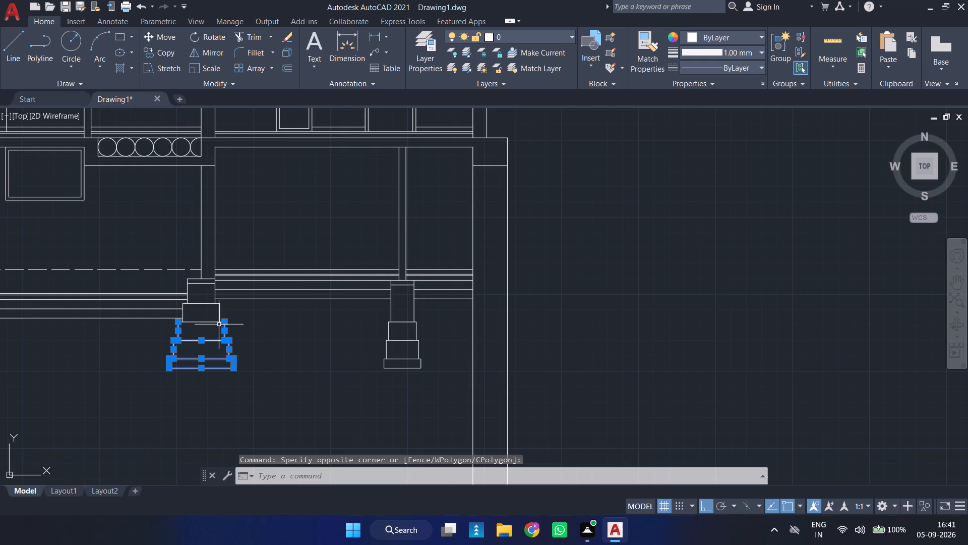
scroll(219, 323, "up", 1)
left_click(243, 304)
left_click(197, 323)
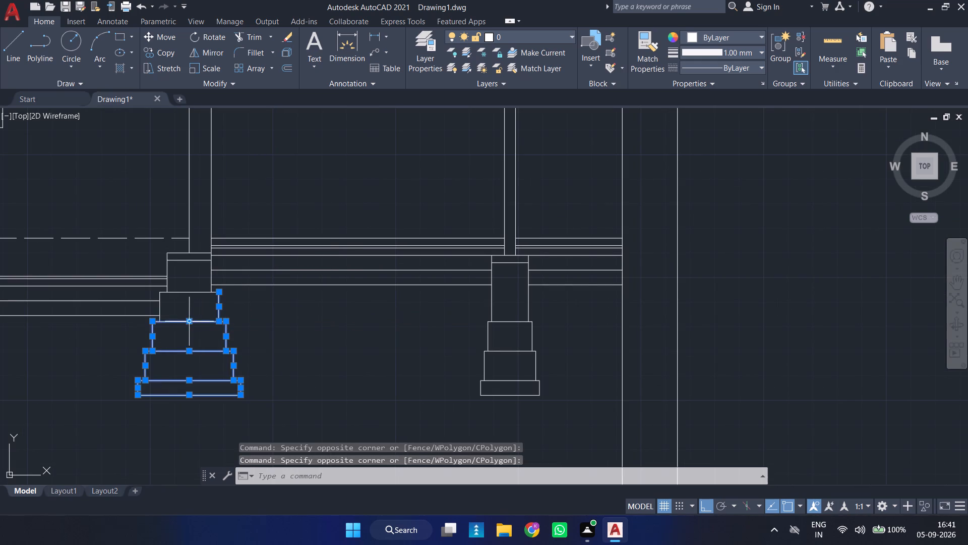
left_click(160, 307)
scroll(454, 330, "down", 2)
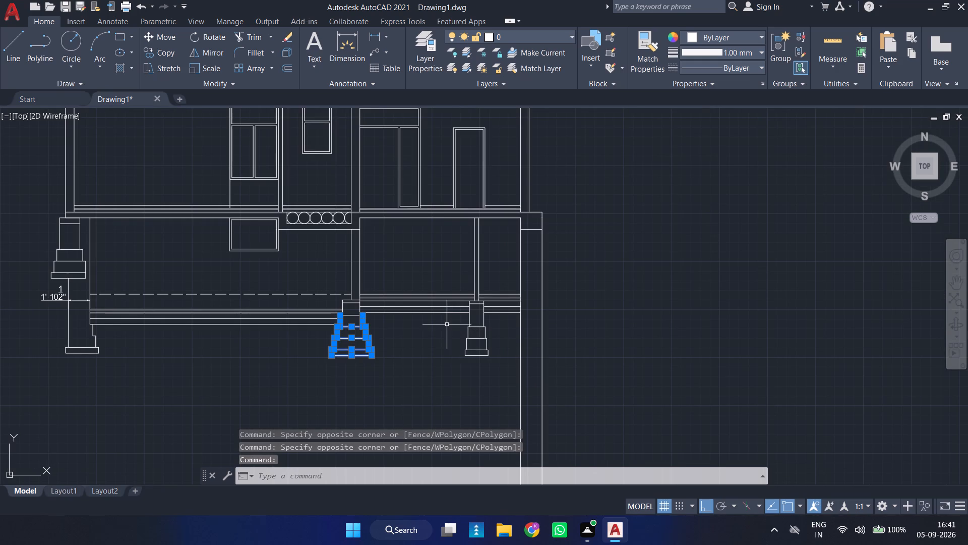
scroll(422, 331, "up", 2)
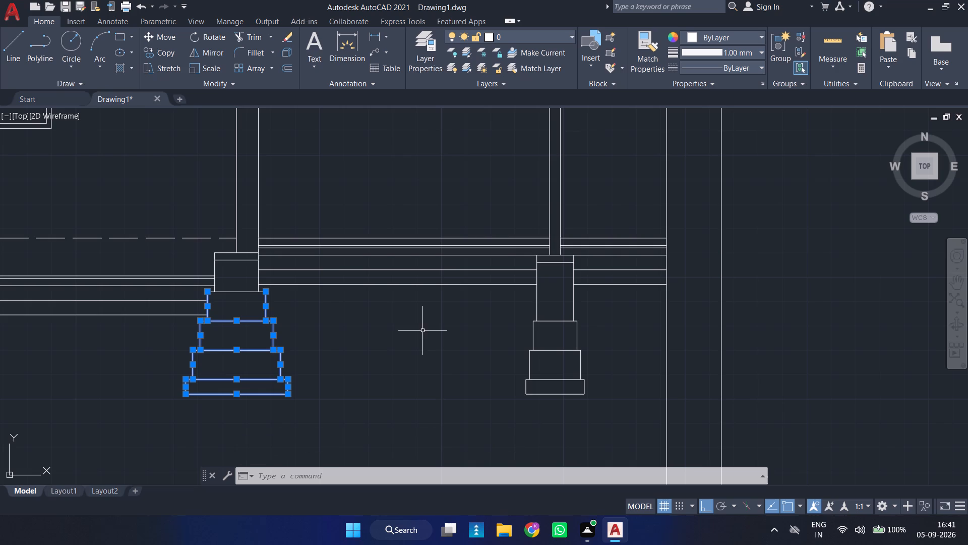
key("c")
key("o")
key("Return")
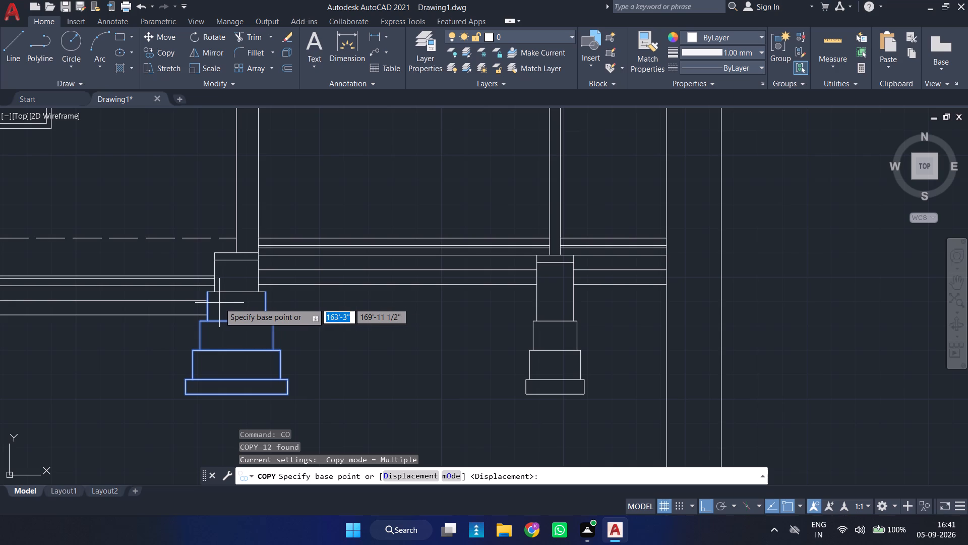
scroll(190, 292, "up", 2)
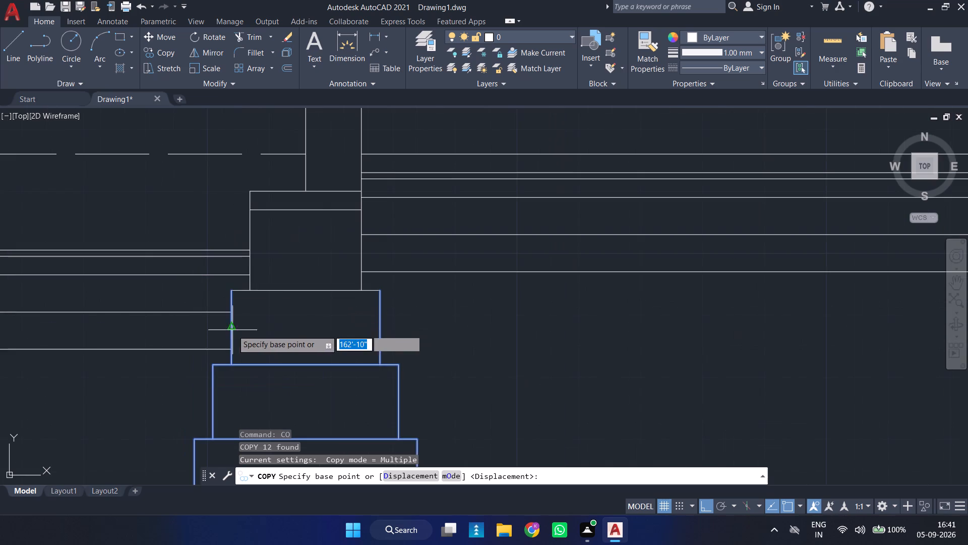
left_click(232, 365)
scroll(466, 370, "down", 3)
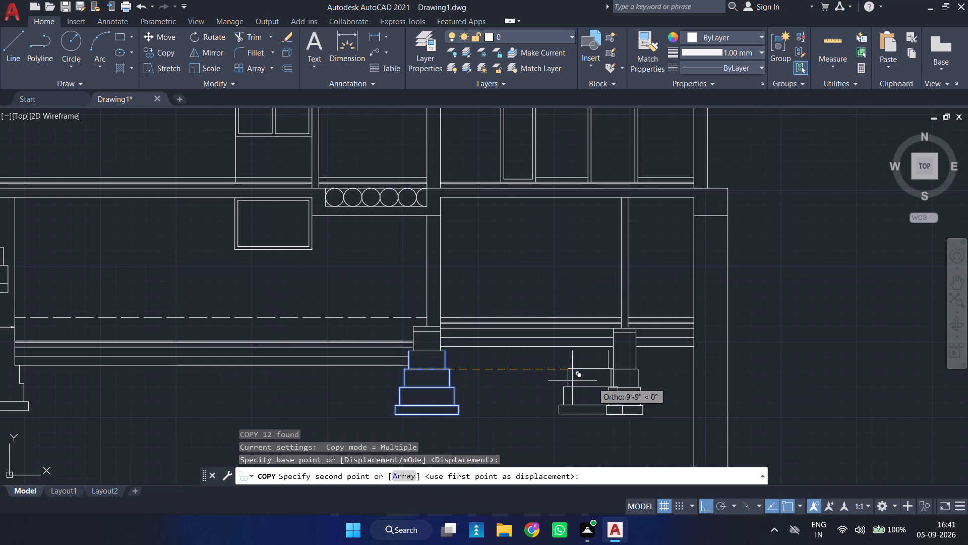
scroll(694, 387, "up", 2)
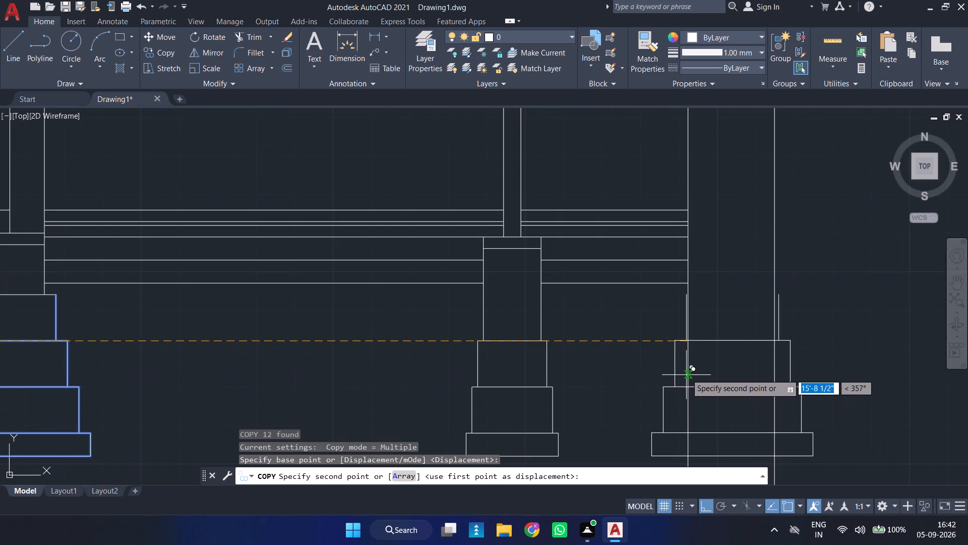
left_click(689, 343)
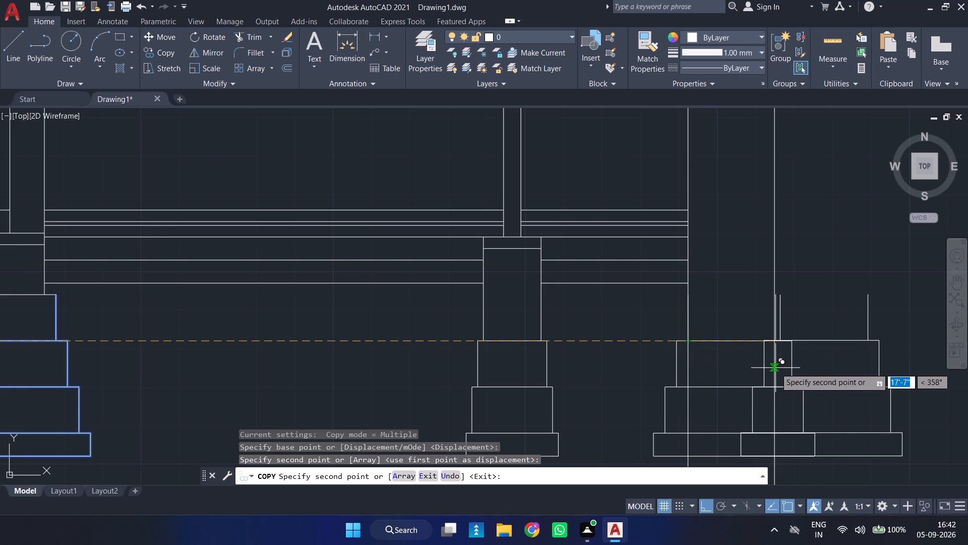
key("Escape")
Offset the upper right wall's outer line 4.5" outward.
scroll(774, 360, "down", 2)
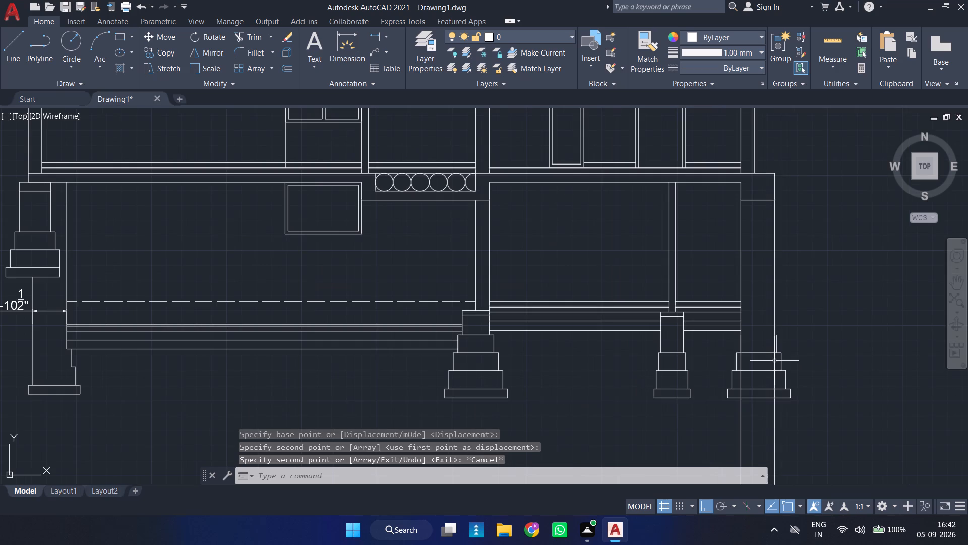
middle_click_drag(804, 348, 675, 335)
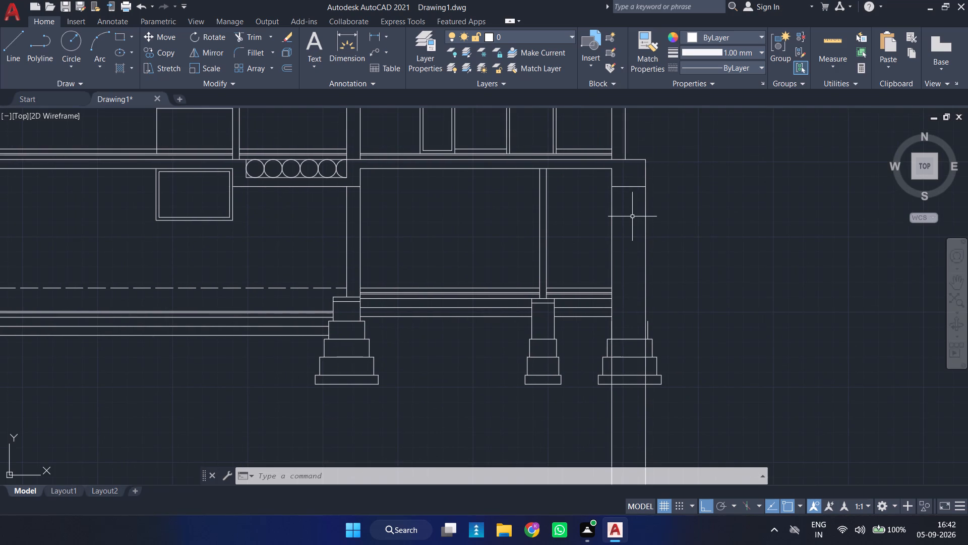
middle_click_drag(631, 190, 595, 284)
scroll(589, 248, "up", 3)
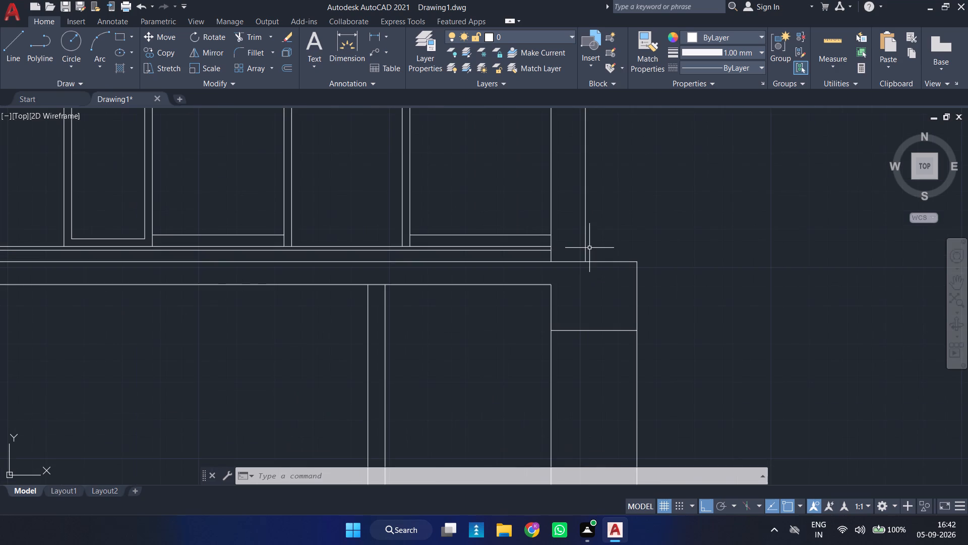
left_click(586, 246)
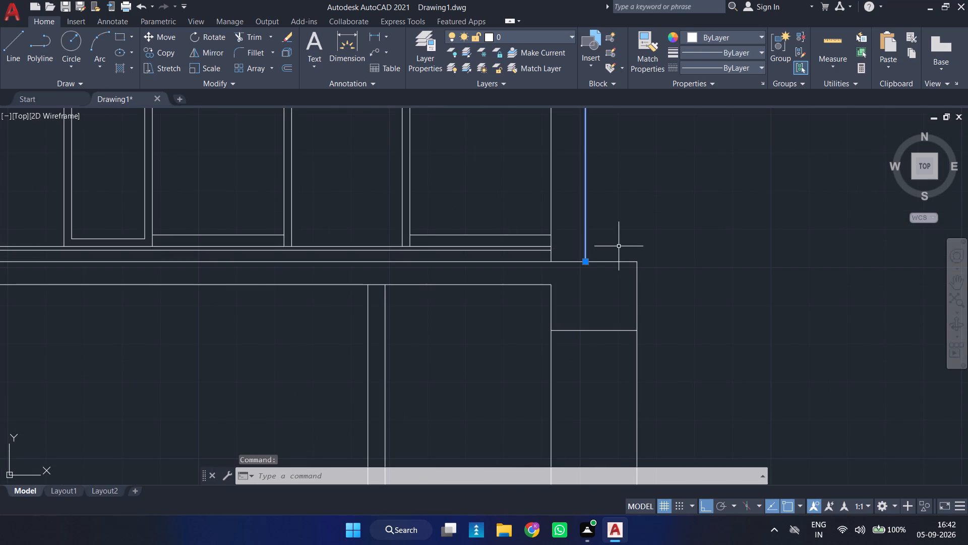
key("o")
key("Return")
type("4.5")
key("Return")
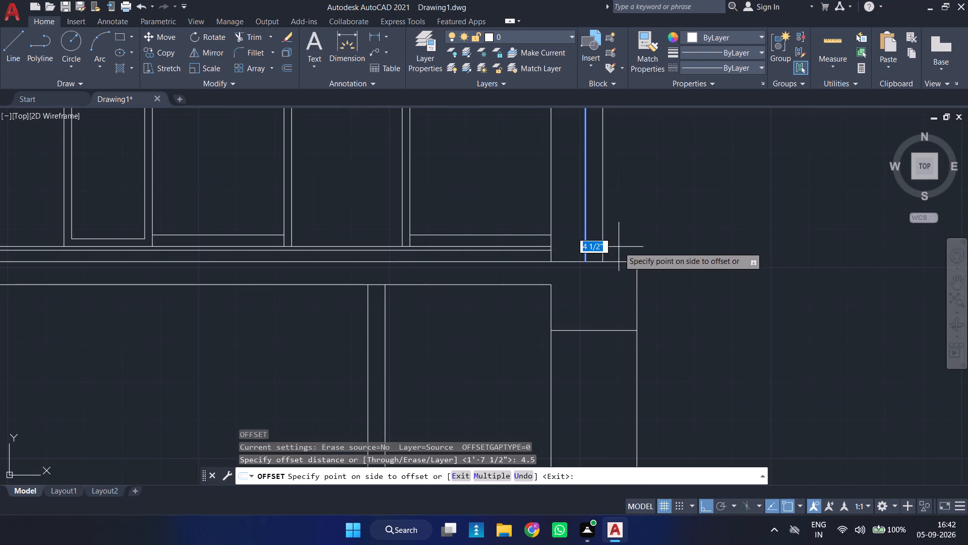
left_click(620, 235)
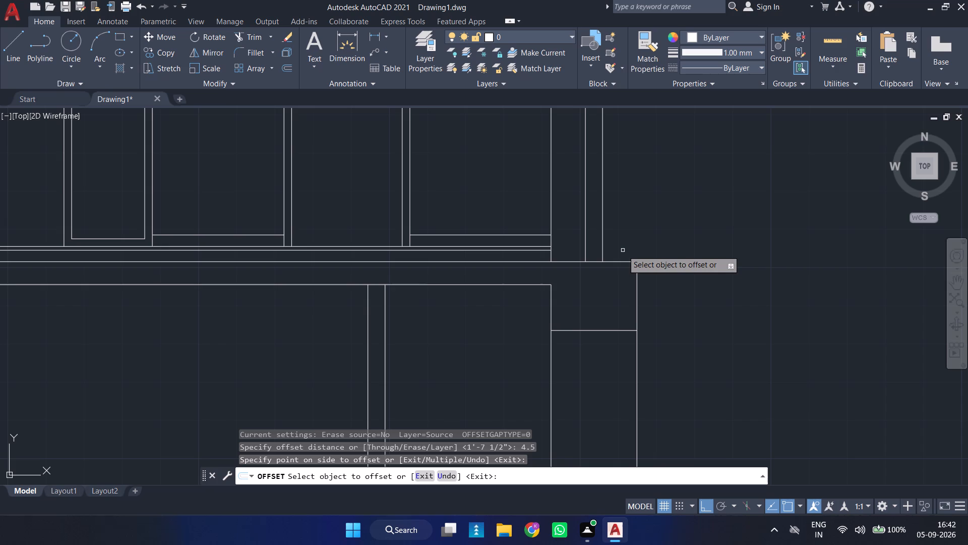
scroll(623, 249, "down", 2)
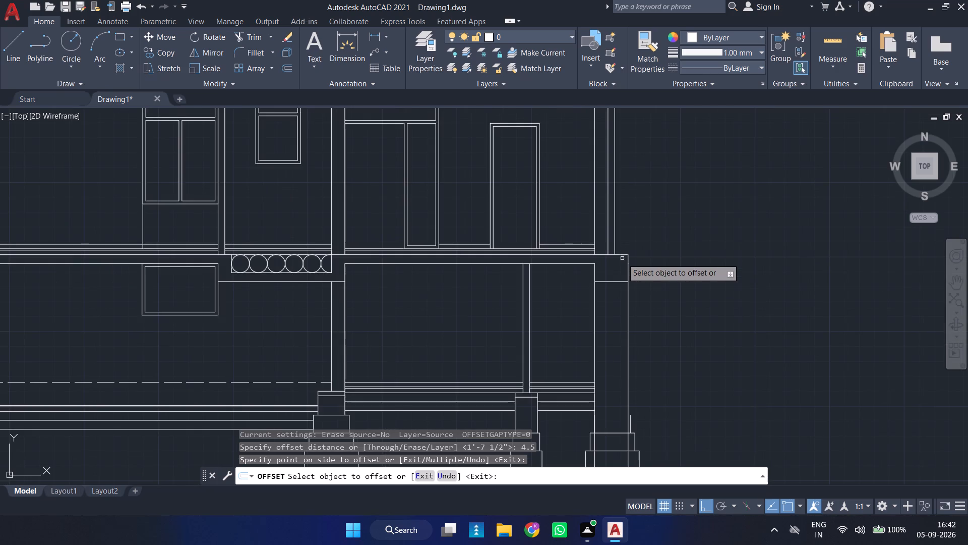
scroll(622, 258, "down", 2)
scroll(583, 247, "down", 2)
scroll(602, 248, "up", 3)
middle_click_drag(598, 248, 575, 232)
scroll(568, 245, "up", 2)
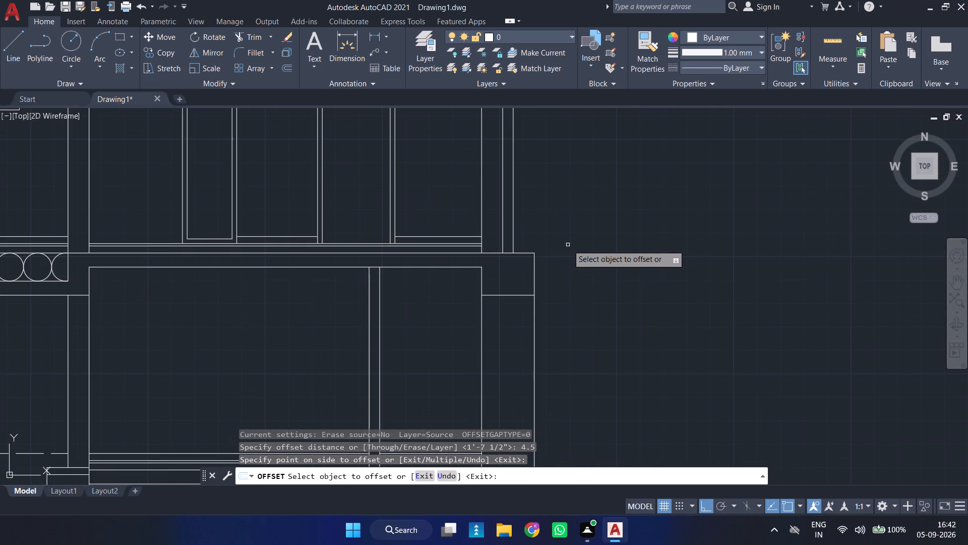
key("Escape")
Extend the new offset line down through the slab and basement to the top of the copied footing.
type("EX")
key("Return")
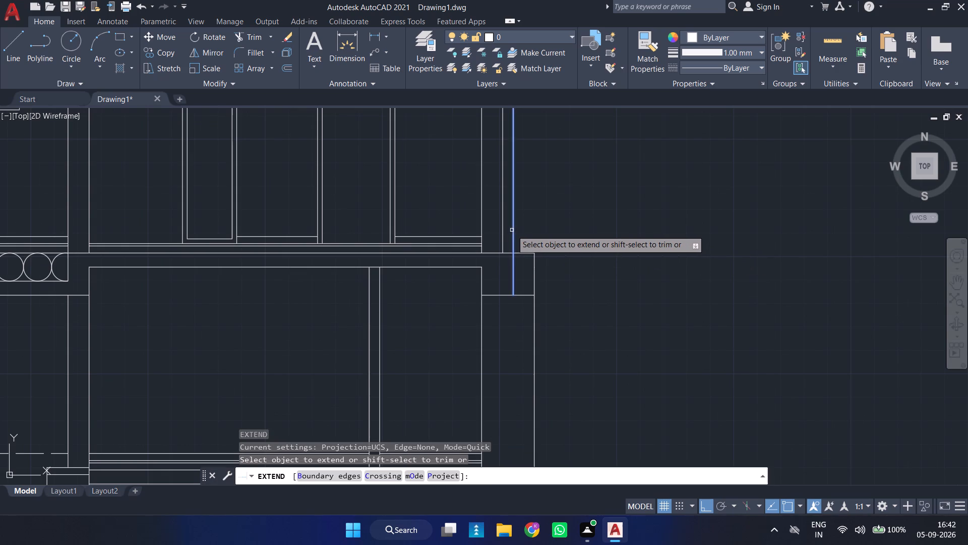
left_click(512, 230)
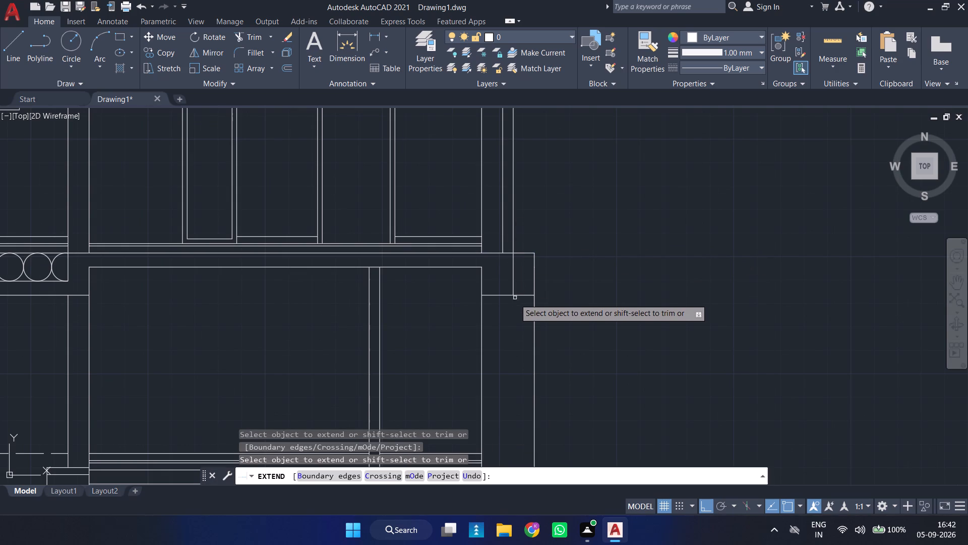
left_click(514, 291)
scroll(516, 313, "down", 4)
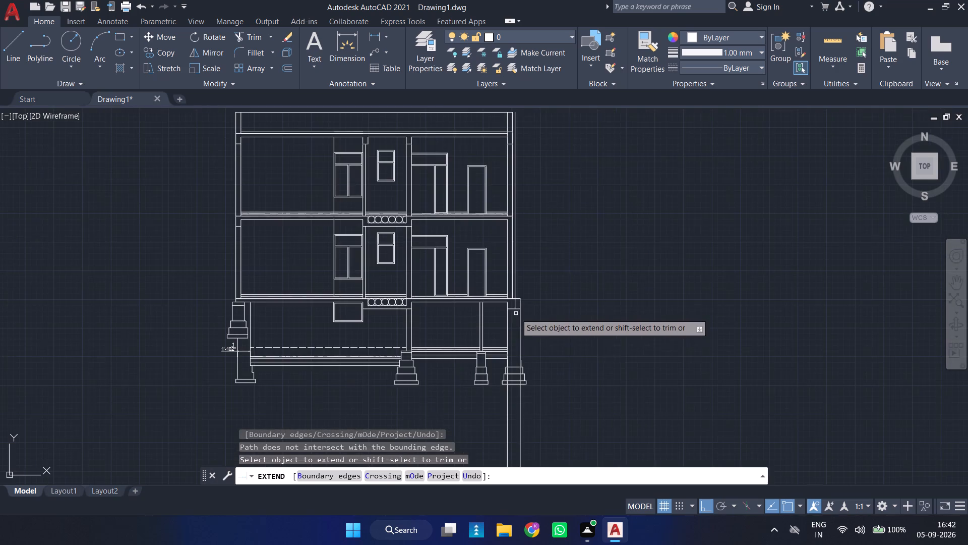
scroll(518, 337, "up", 3)
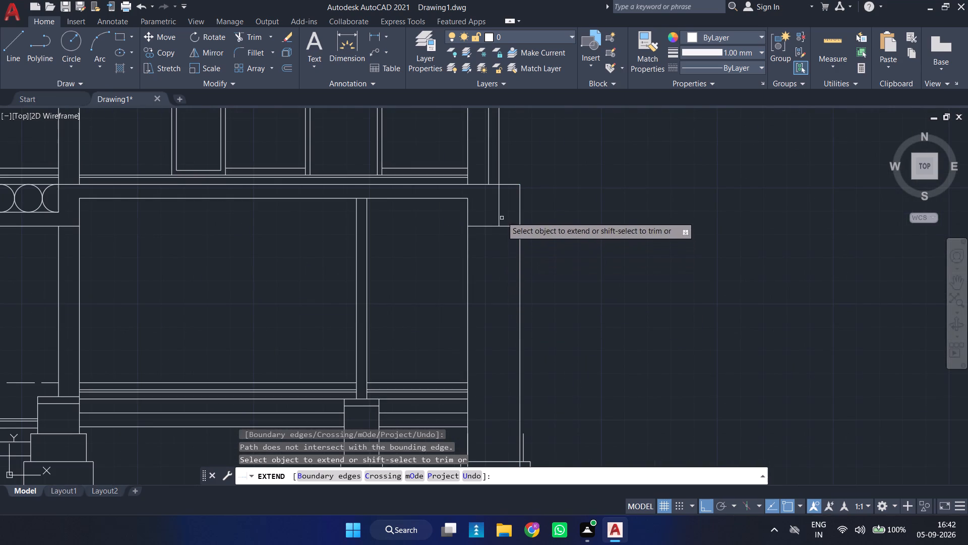
left_click(504, 210)
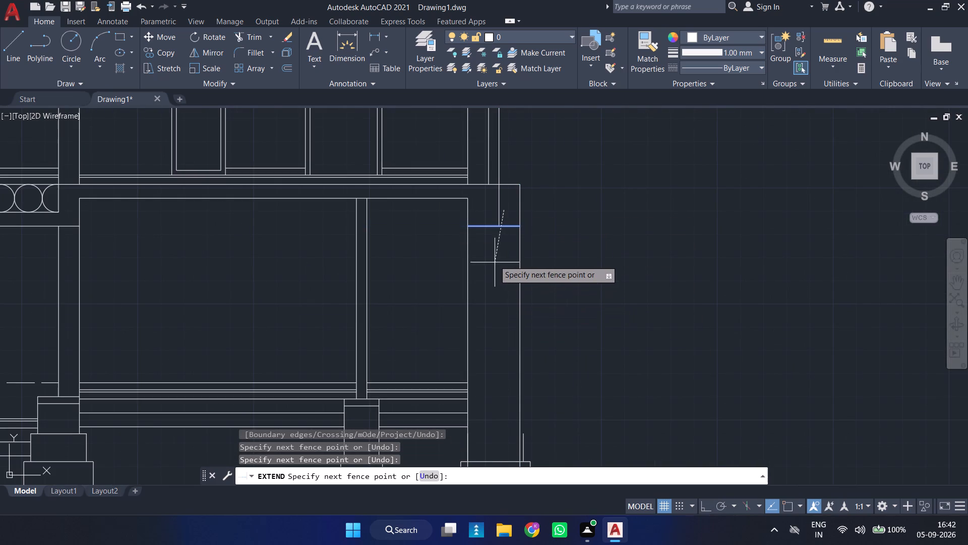
left_click(494, 220)
scroll(510, 227, "down", 2)
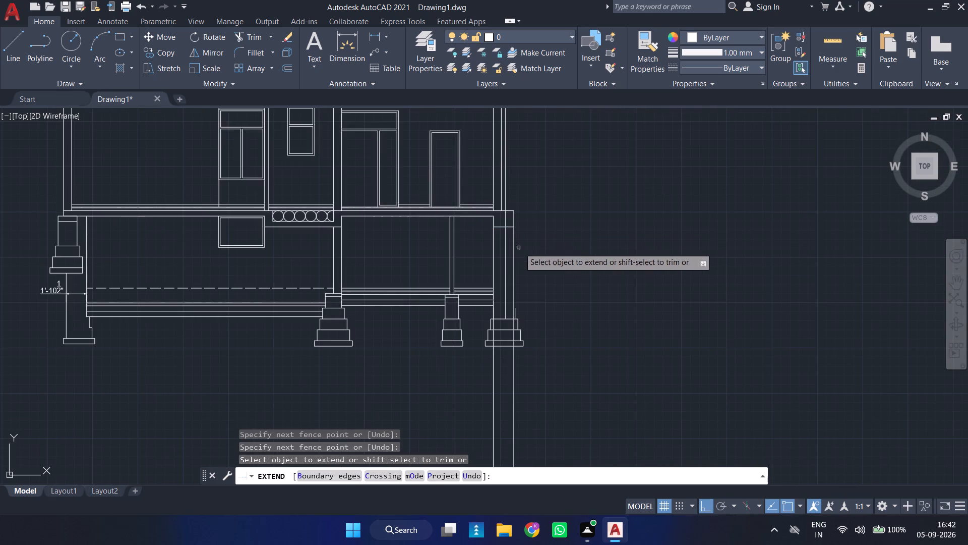
key("Escape")
Trim the new line above the slab top, and trim the slab edge lines projecting beyond it, down to the short horizontal line.
scroll(519, 211, "up", 3)
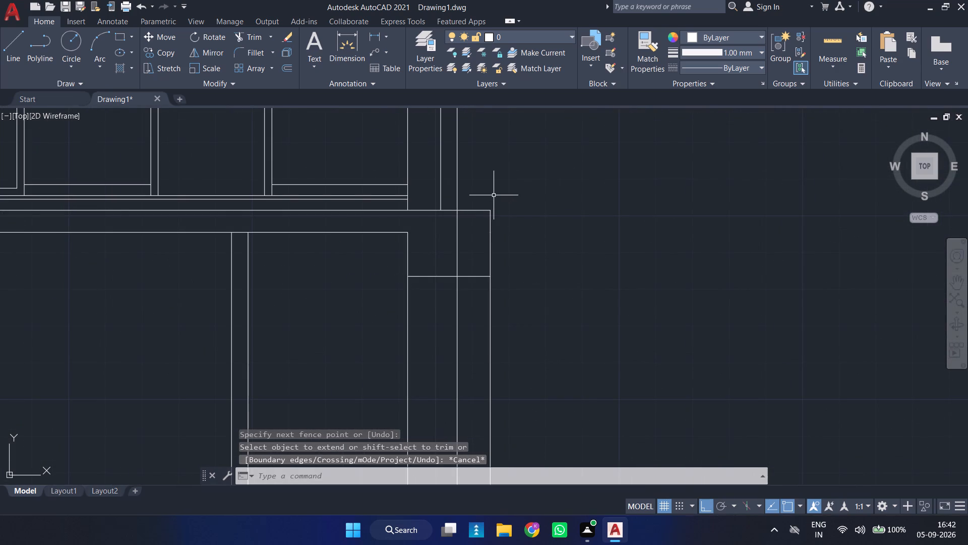
type("TR")
key("Return")
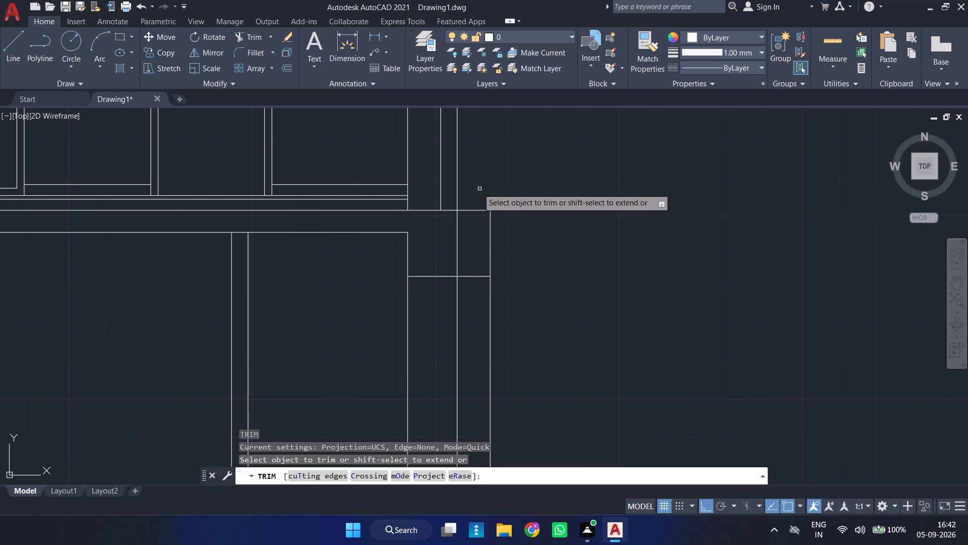
left_click(455, 192)
left_click(468, 208)
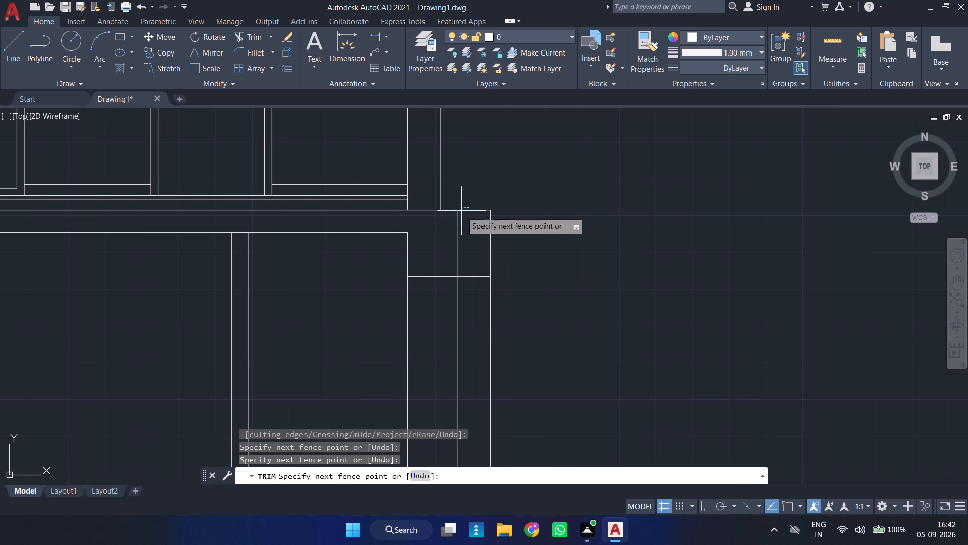
left_click(496, 252)
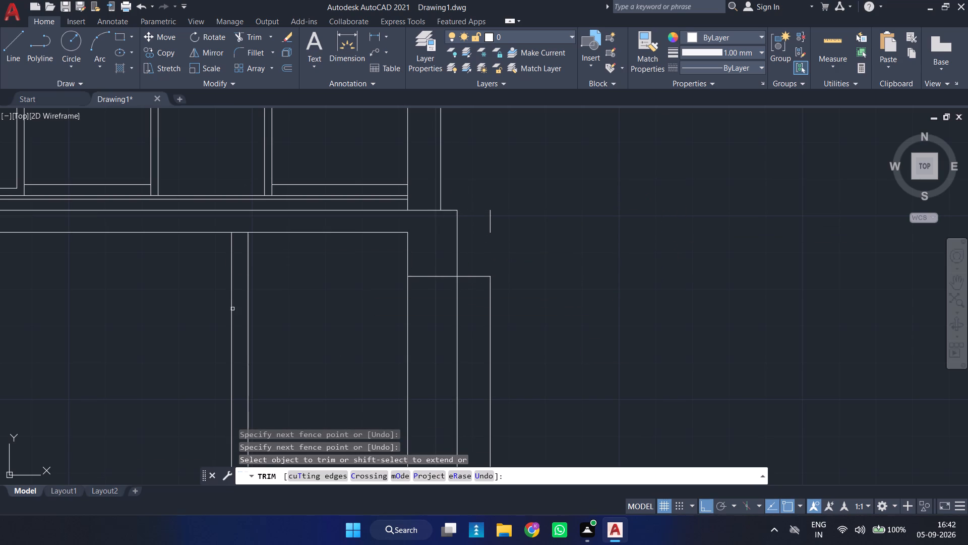
left_click(491, 225)
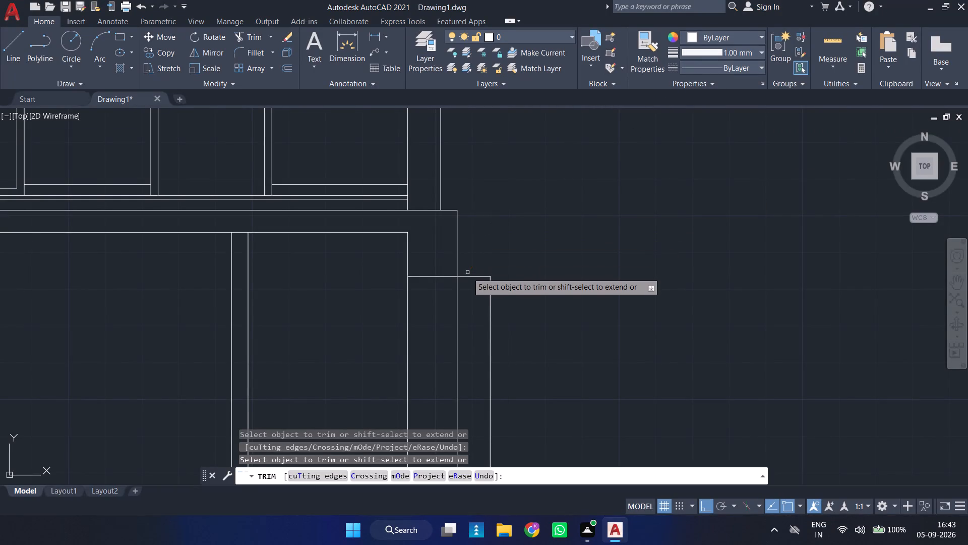
left_click(467, 272)
left_click(470, 284)
scroll(469, 281, "down", 2)
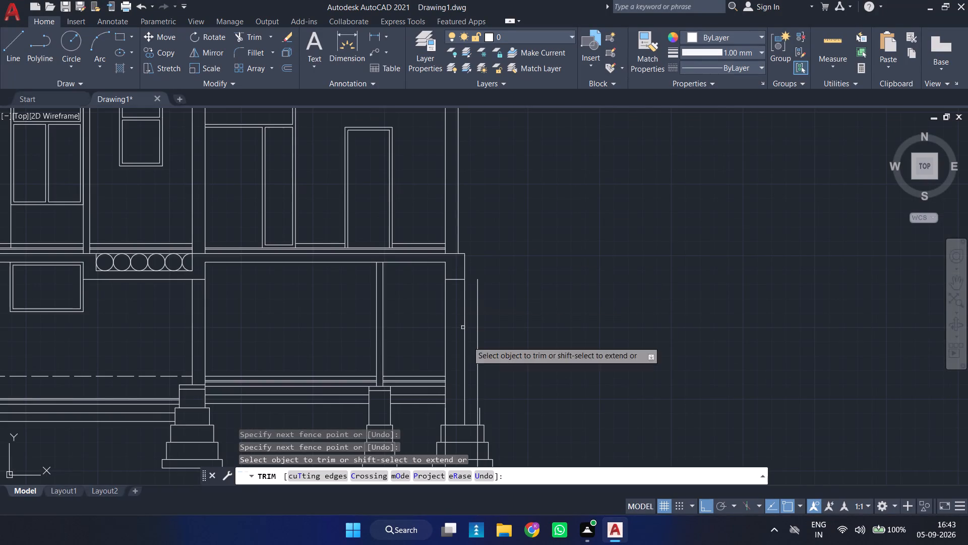
middle_click_drag(481, 371, 485, 303)
scroll(497, 334, "up", 1)
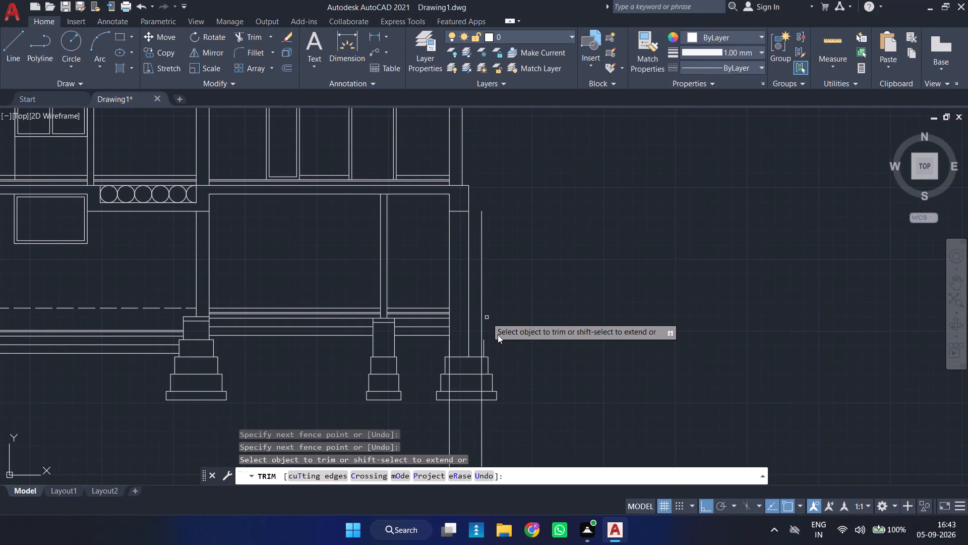
key("Escape")
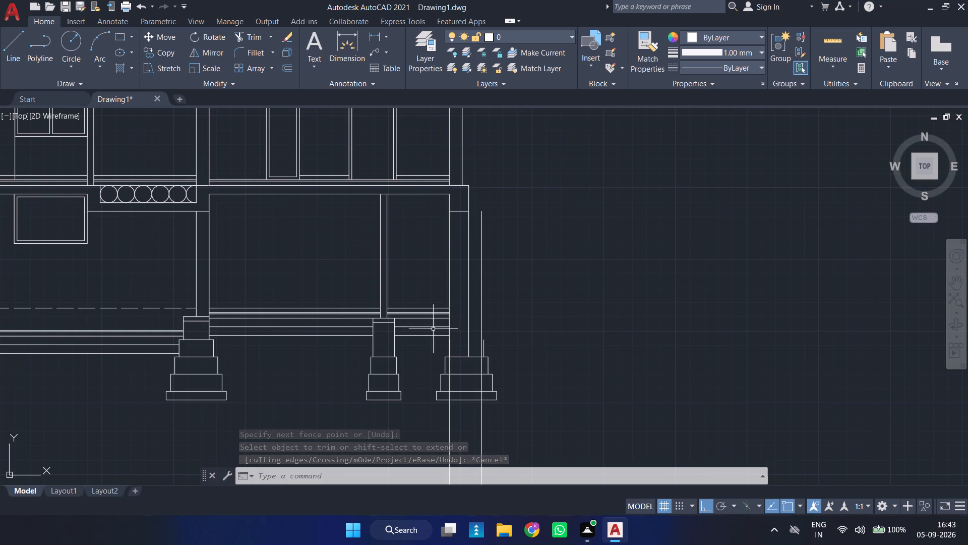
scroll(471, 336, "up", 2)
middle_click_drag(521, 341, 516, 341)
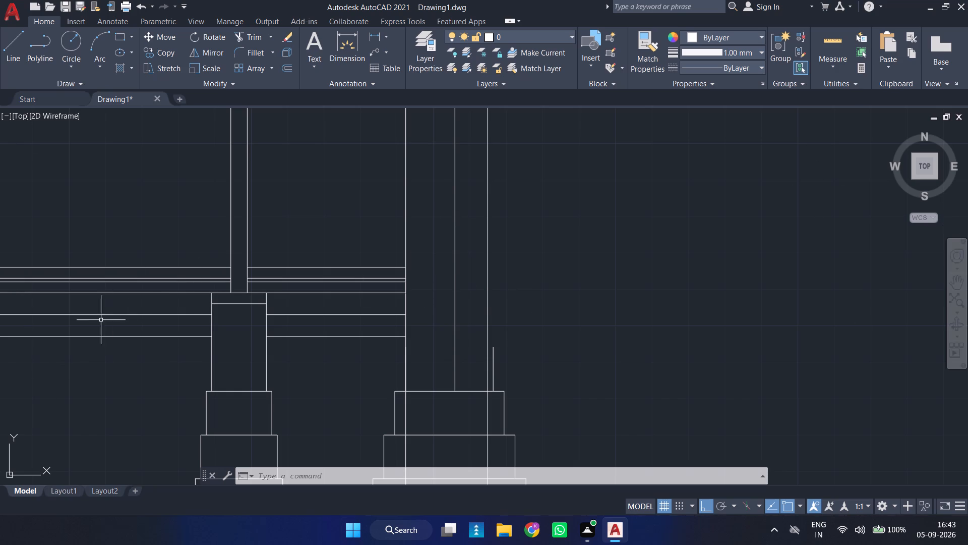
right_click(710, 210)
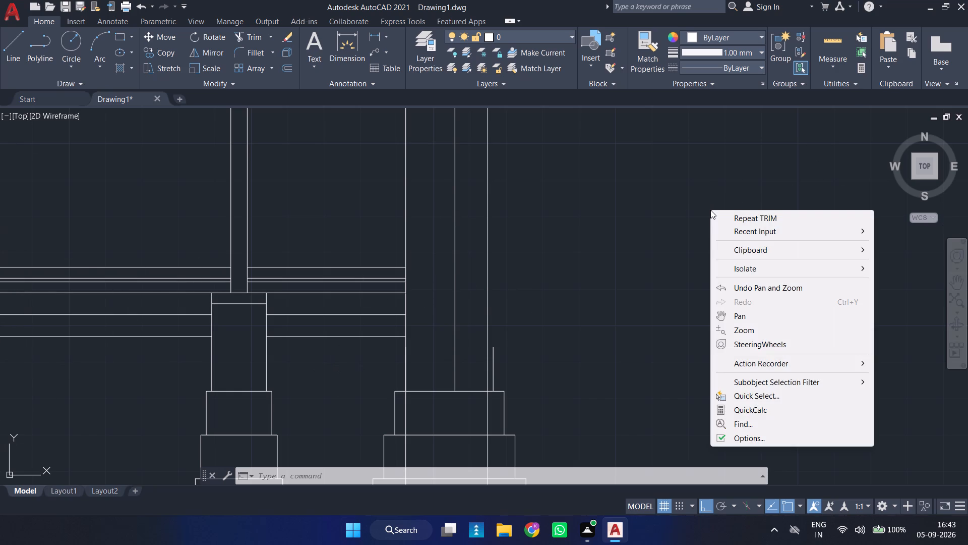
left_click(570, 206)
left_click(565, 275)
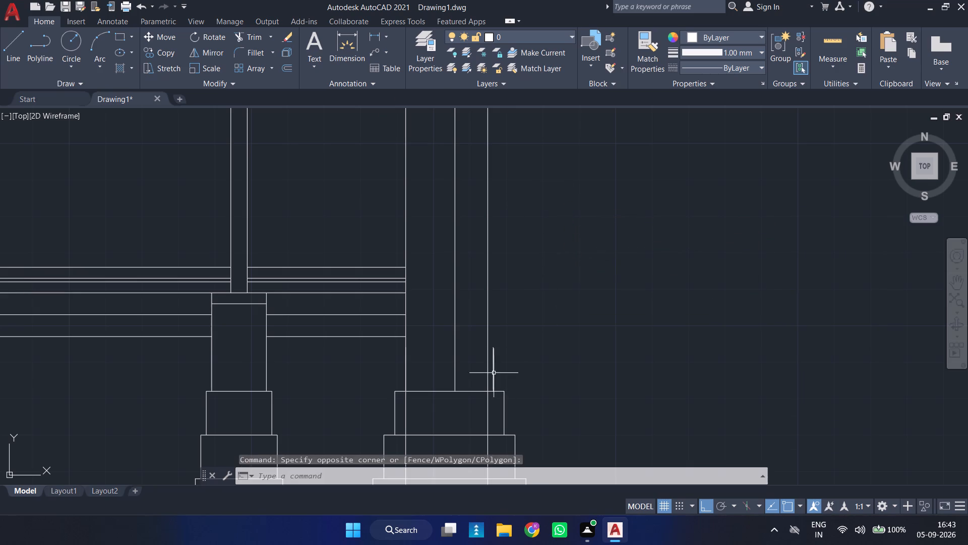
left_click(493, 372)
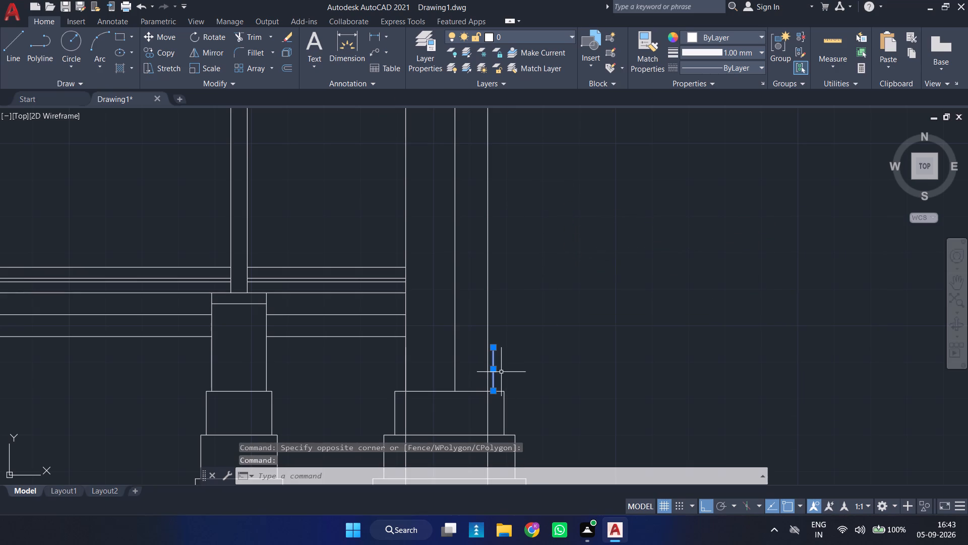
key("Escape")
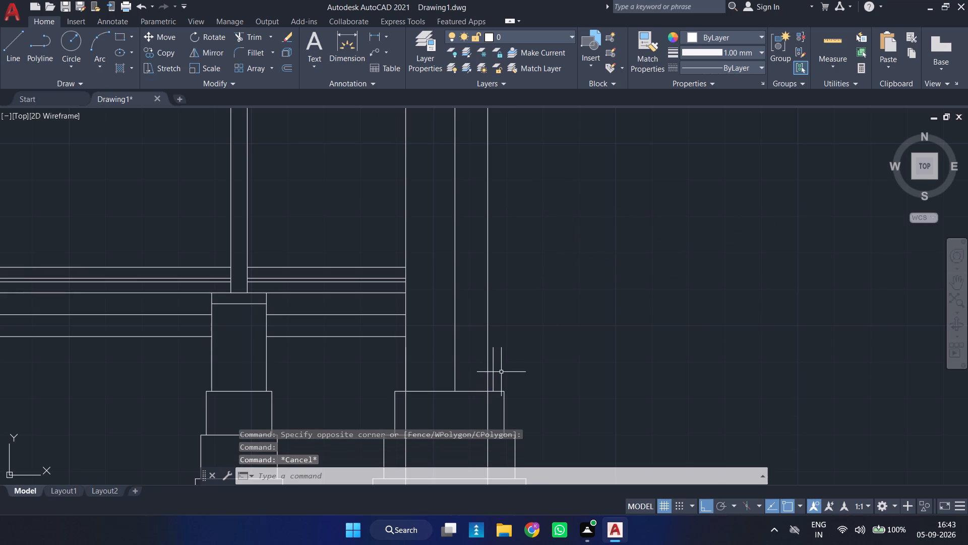
Draw a stepped line from the short outer line's base on the right footing, twice going up 2'3" and in 3".
key("l")
key("Return")
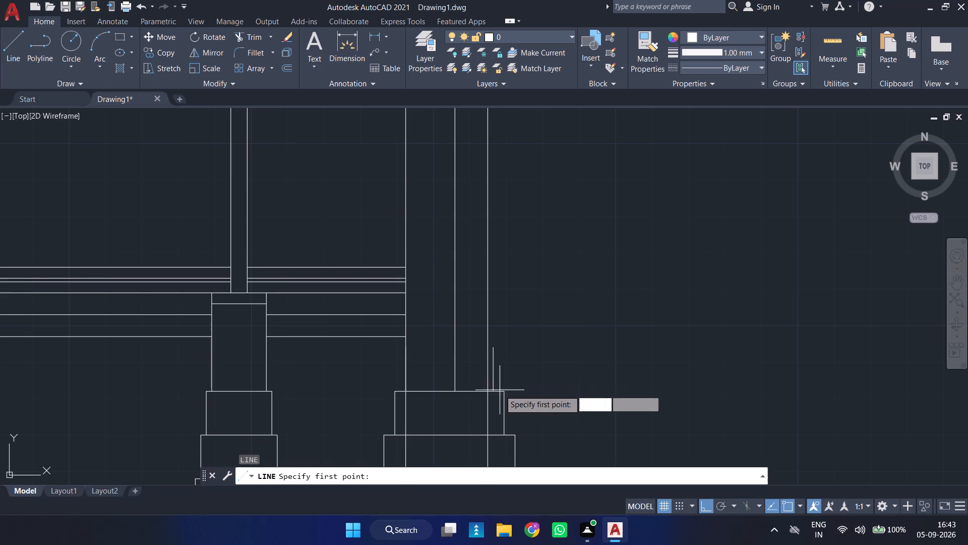
left_click(493, 392)
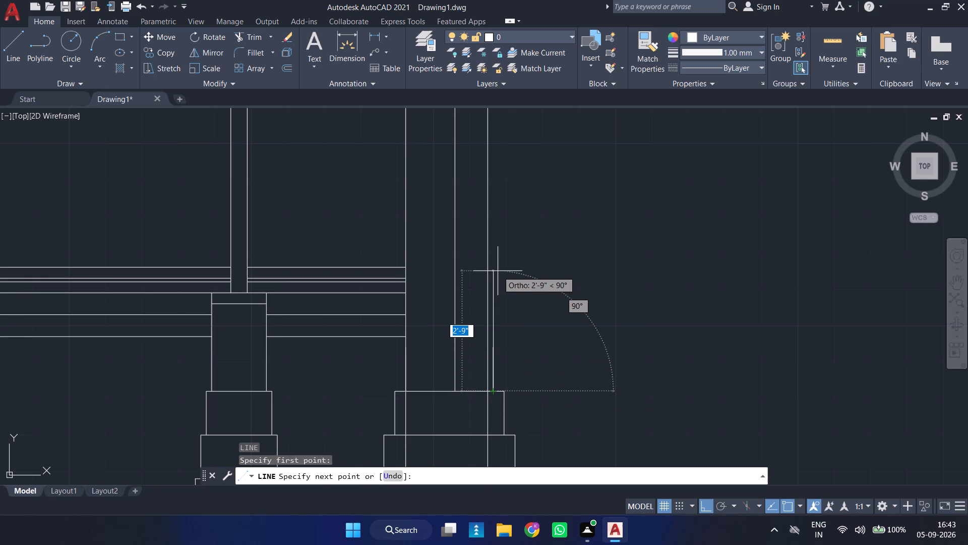
type("2'3")
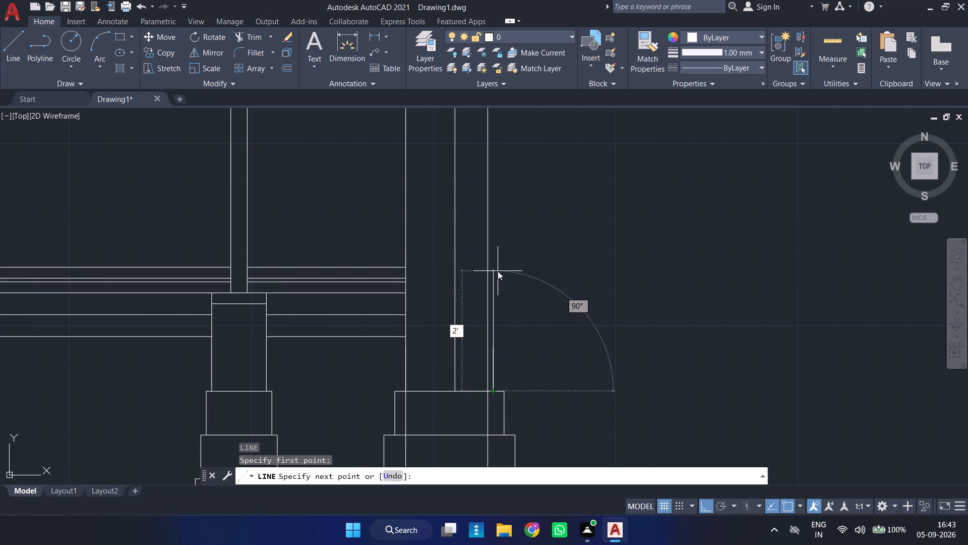
key("Return")
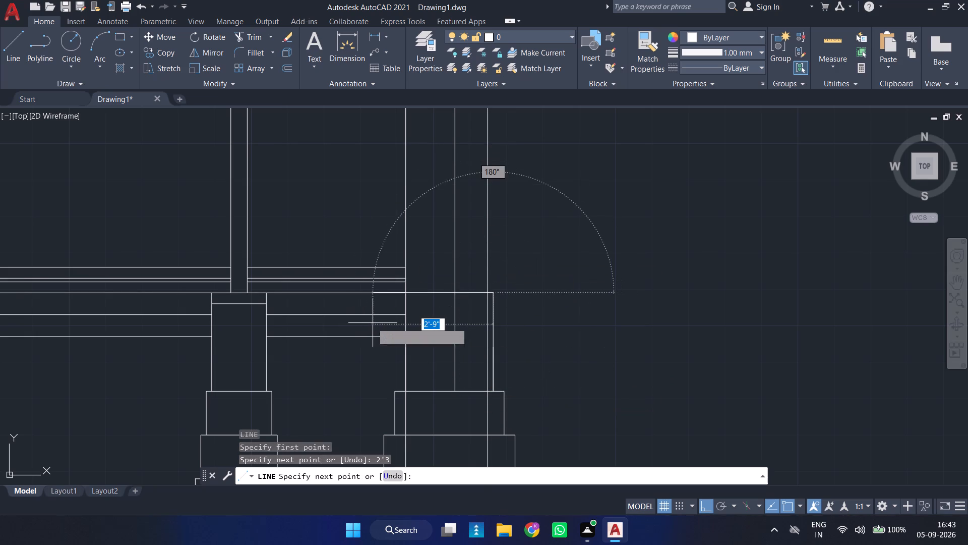
key("3")
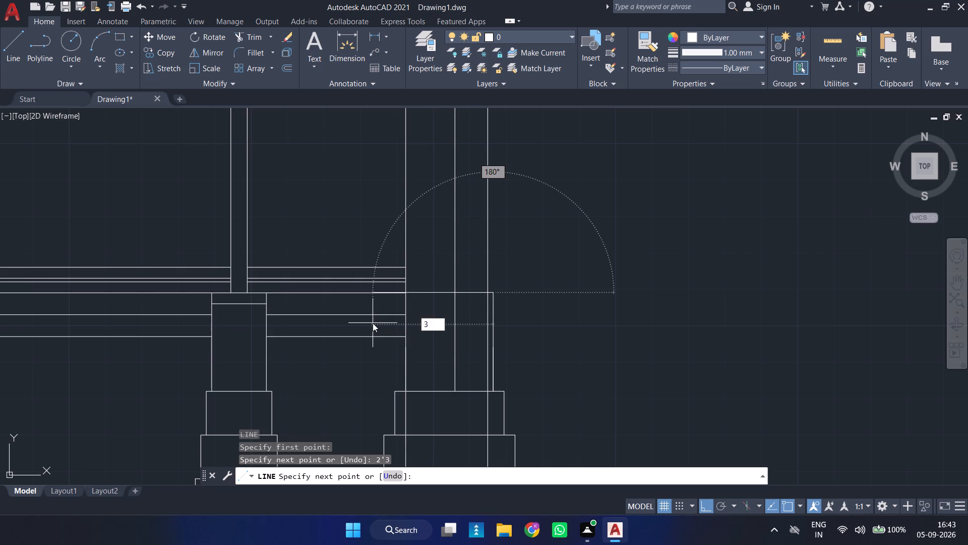
key("Return")
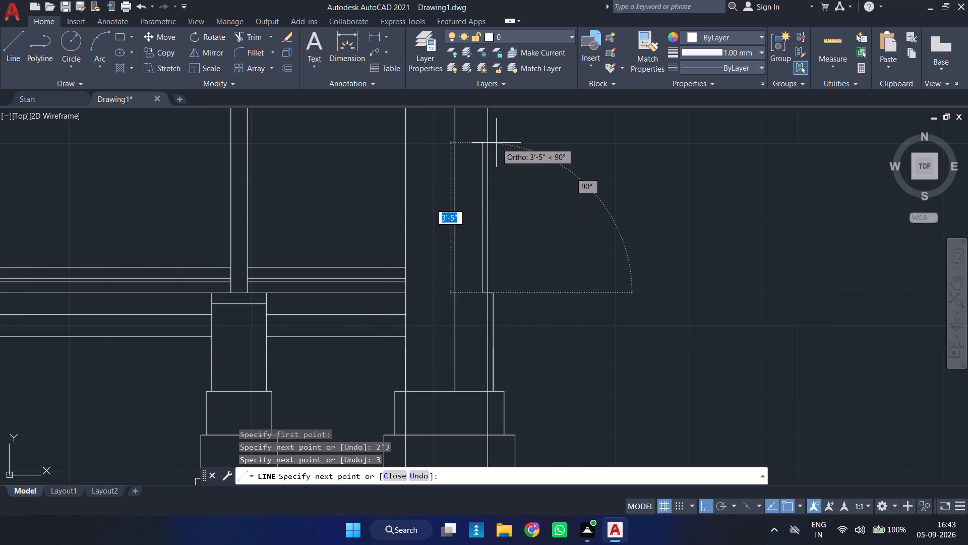
type("2'3")
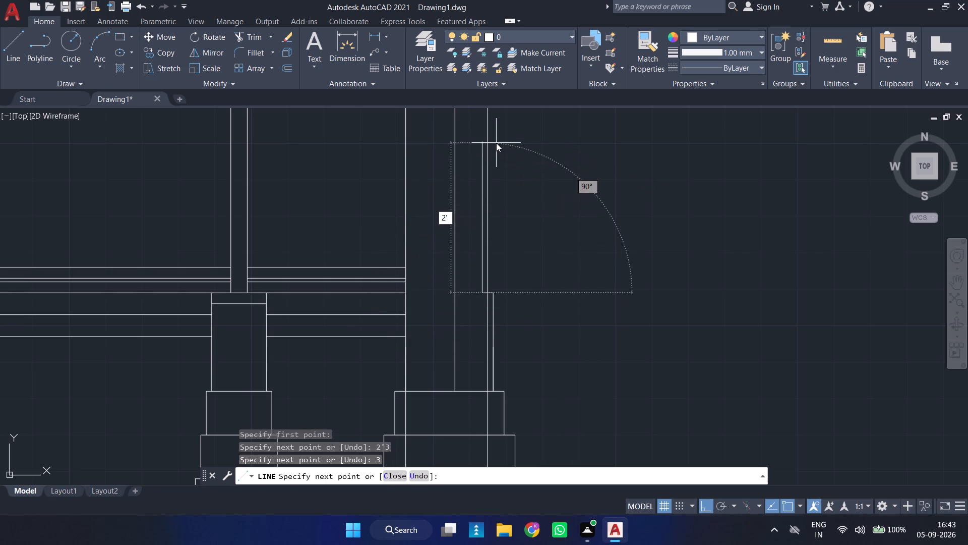
key("Return")
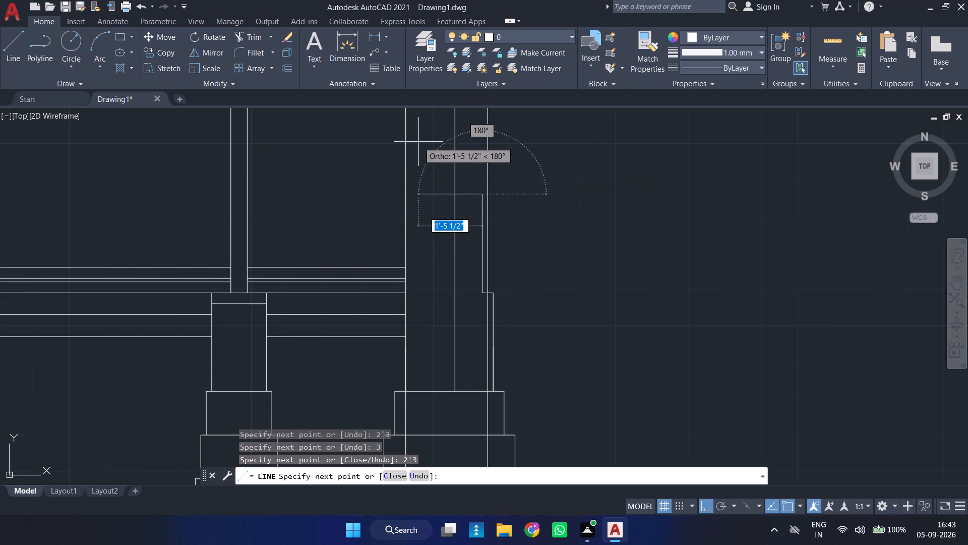
key("3")
key("Return")
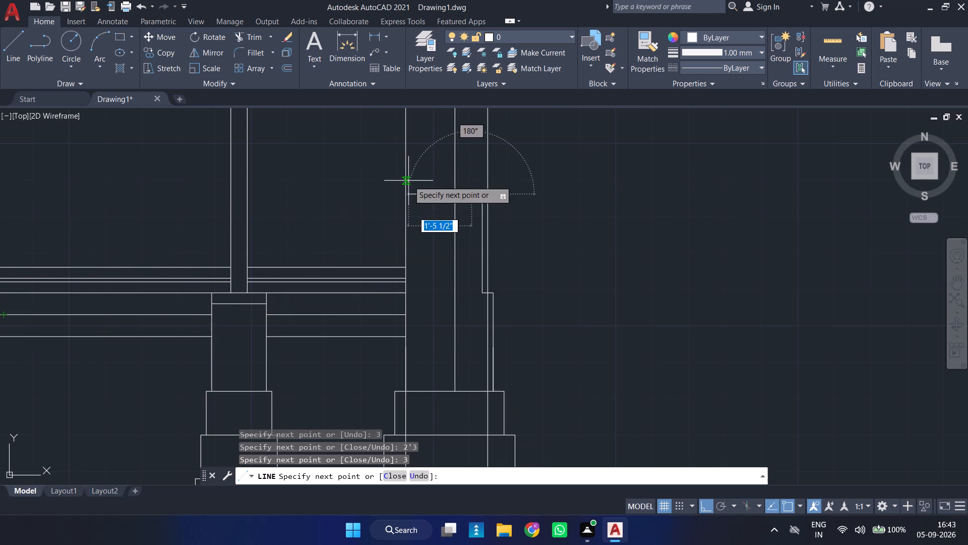
Continue the stepped line up 2'3" and in 3", then up to slab-top level and across to the slab's top outer corner.
middle_click_drag(463, 158, 367, 397)
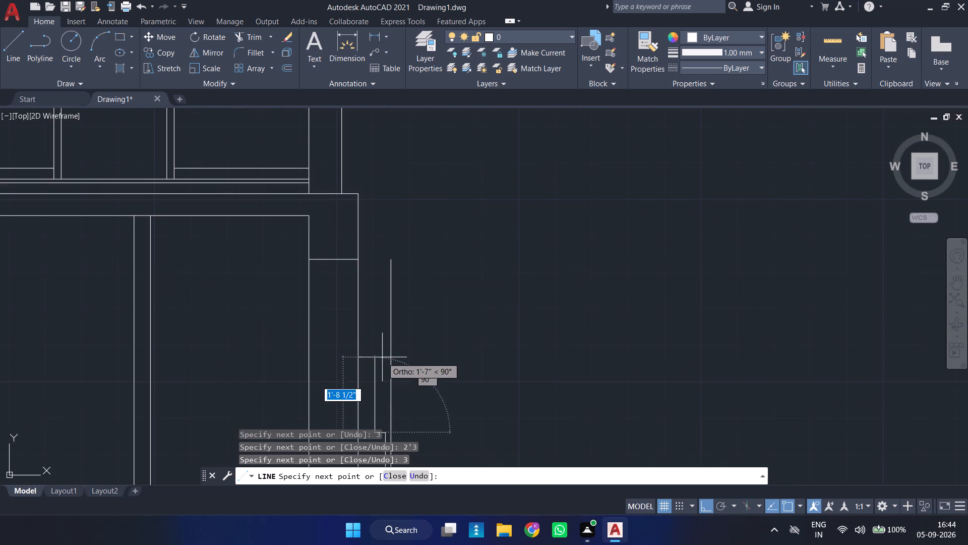
type("2'3")
key("Return")
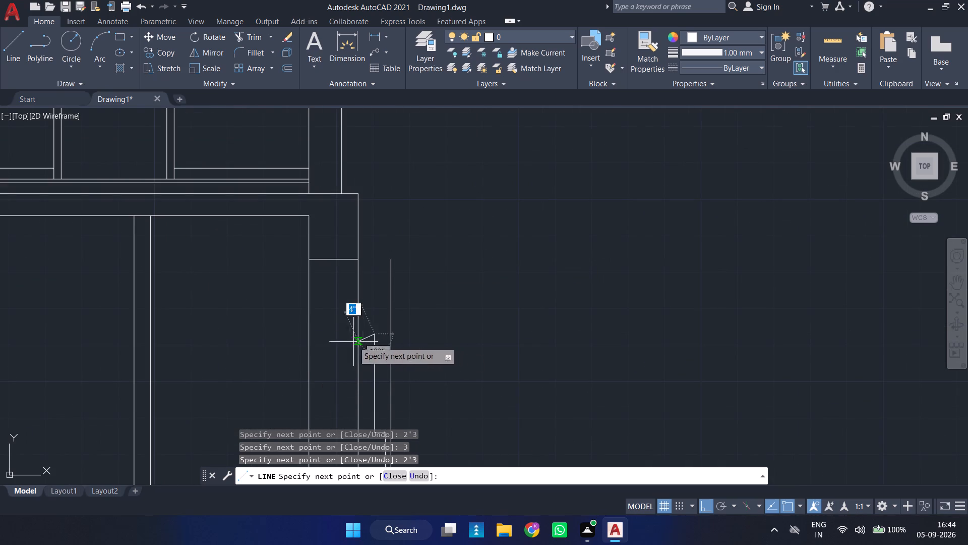
key("3")
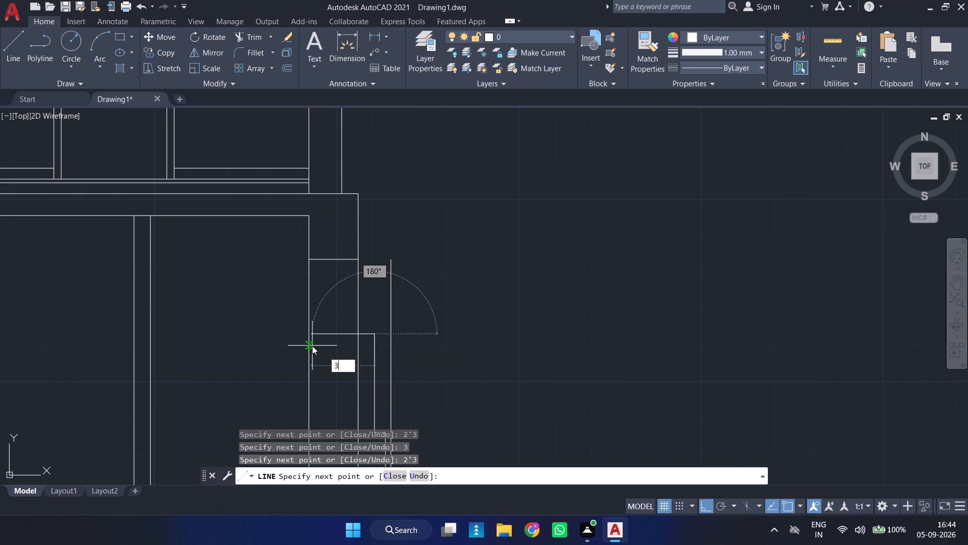
key("Return")
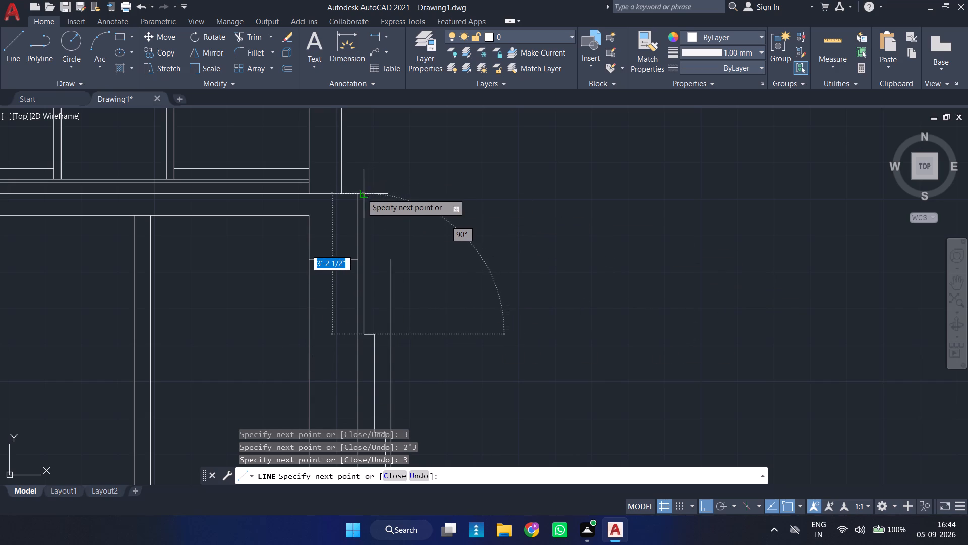
scroll(358, 195, "up", 2)
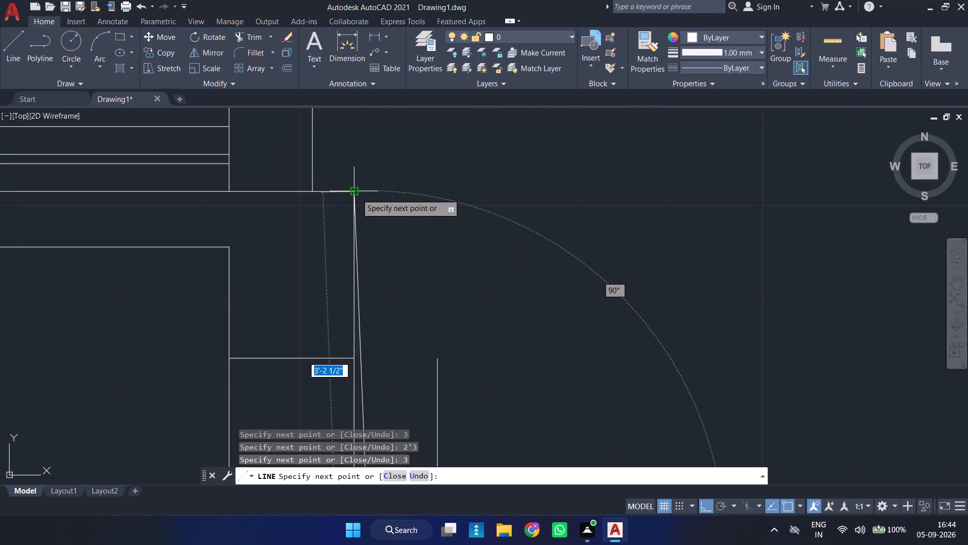
left_click(370, 192)
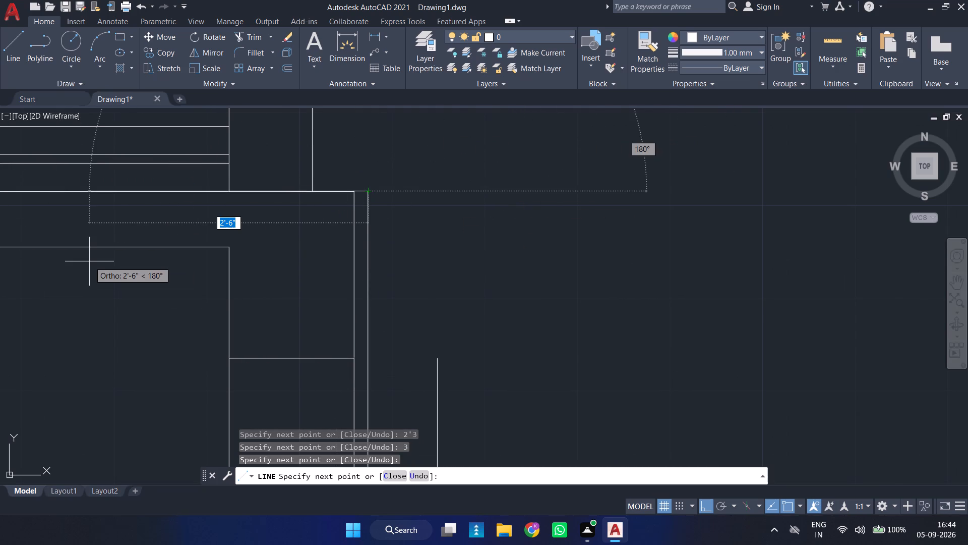
left_click(352, 191)
key("Return")
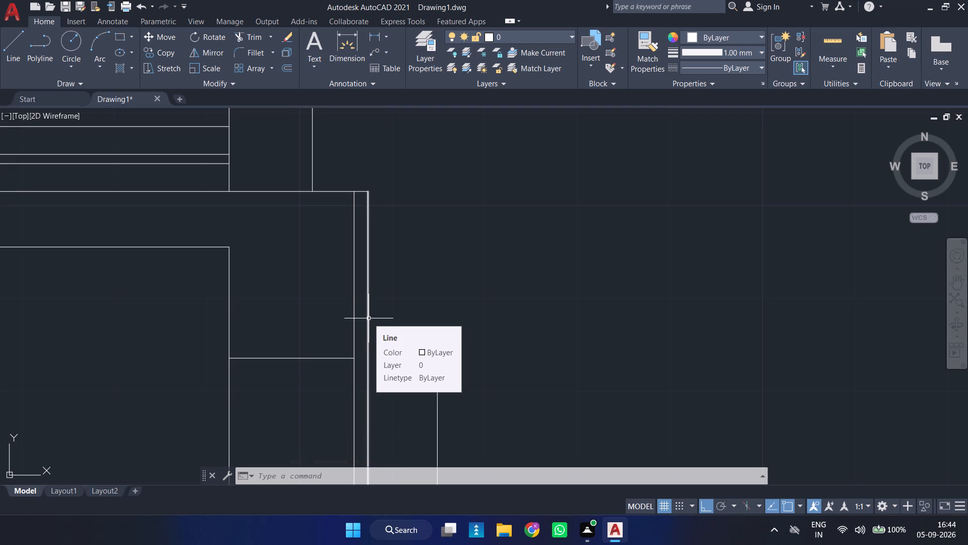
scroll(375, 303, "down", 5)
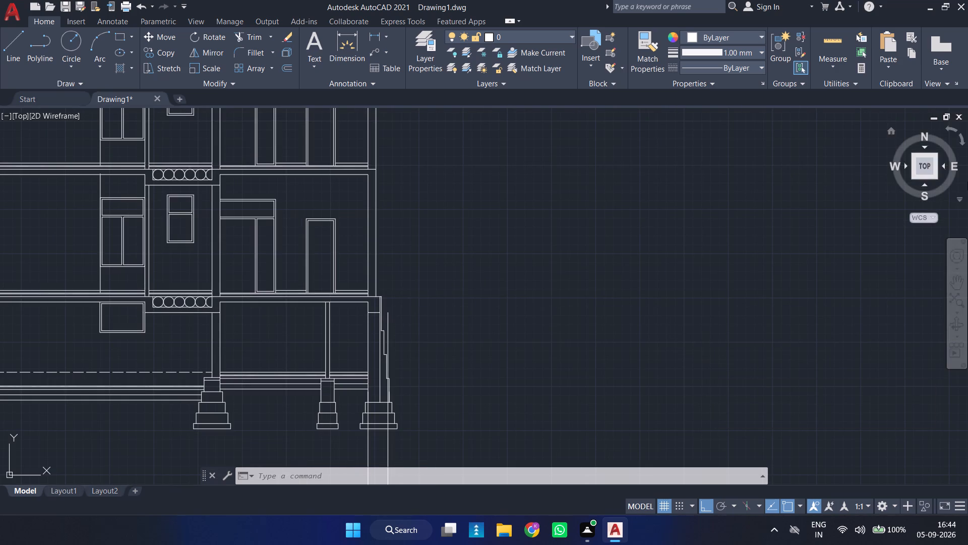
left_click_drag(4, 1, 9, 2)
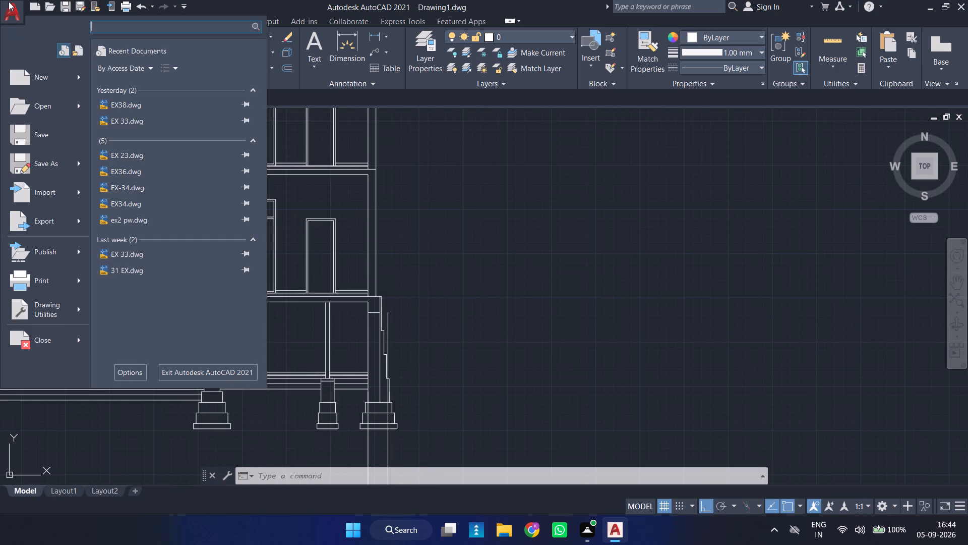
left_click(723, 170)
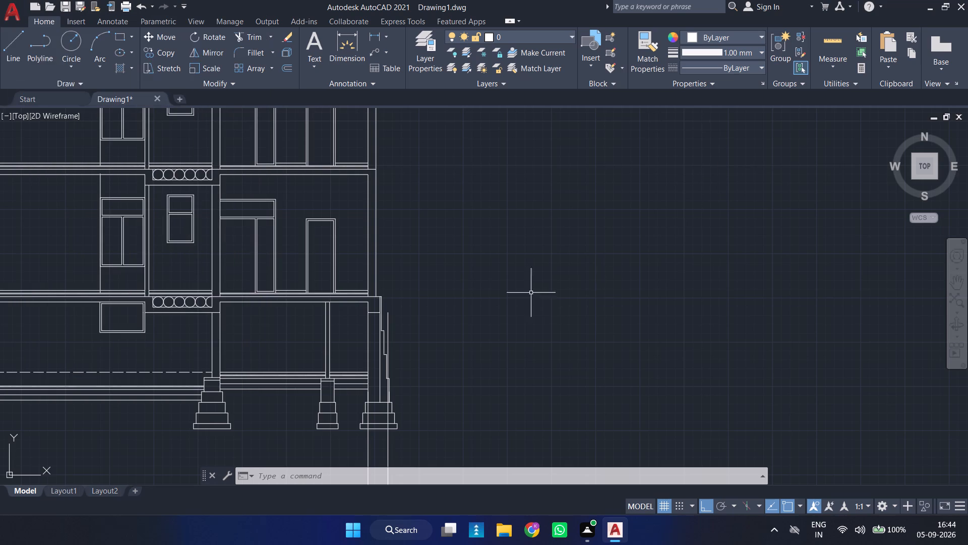
Trim the overlapping vertical segments just above the right footing's top, at the wall's inner face and the stepped outer face.
middle_click_drag(441, 358, 571, 226)
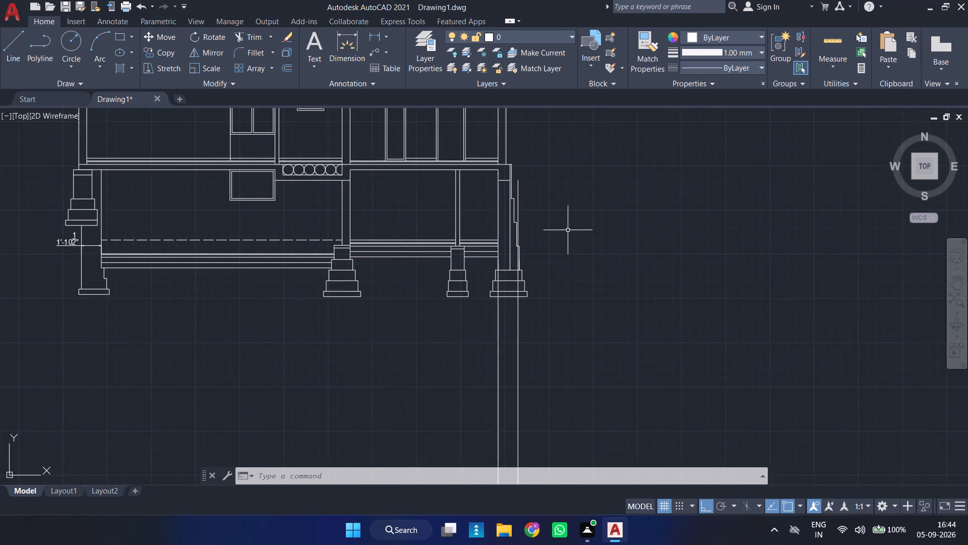
scroll(555, 233, "up", 2)
type("TR")
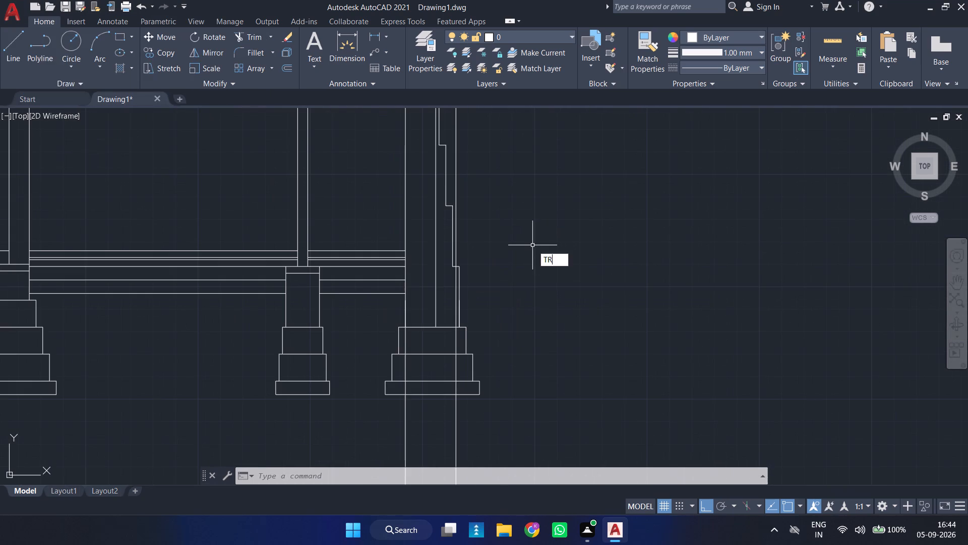
key("Return")
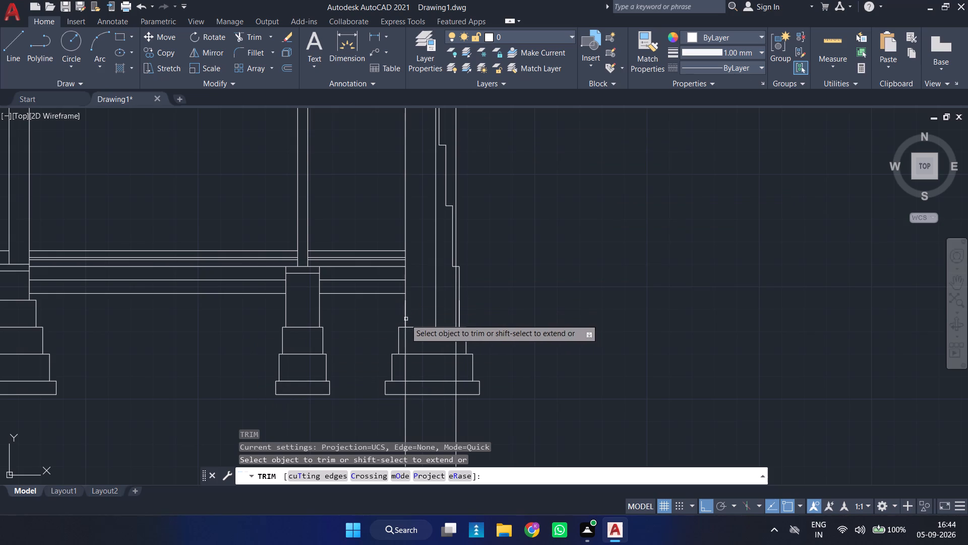
left_click(405, 319)
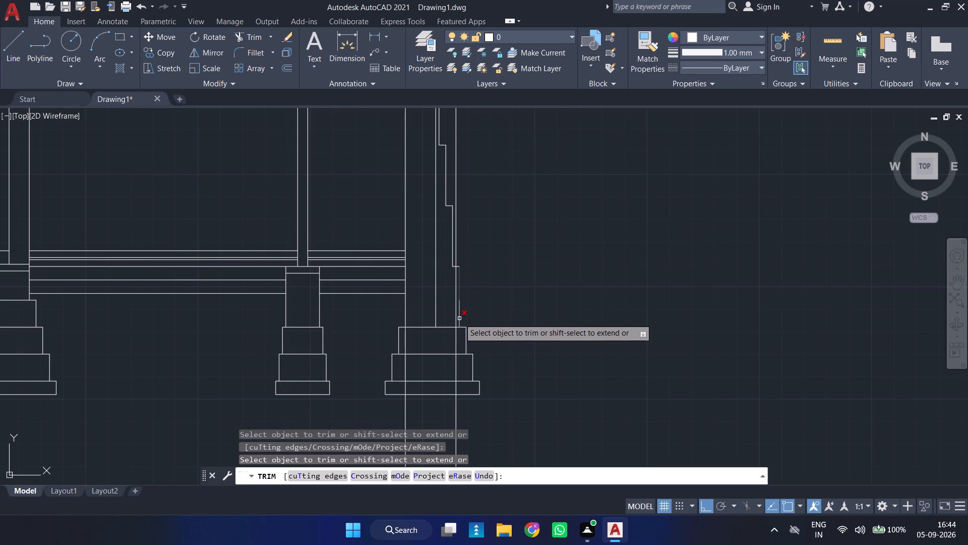
left_click(459, 318)
left_click(459, 319)
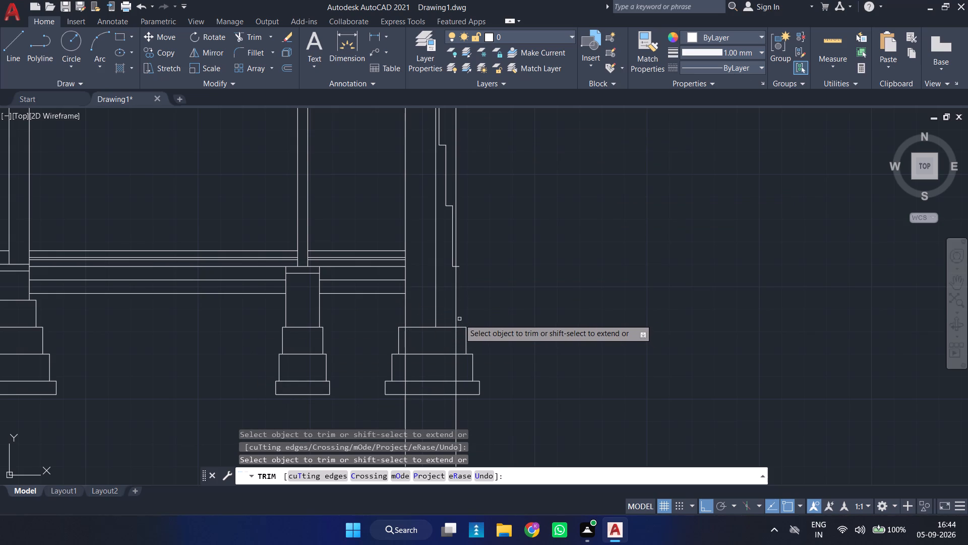
Trim the two vertical wall lines where they cross the upper and middle tiers of the right footing.
left_click(461, 338)
left_click(402, 343)
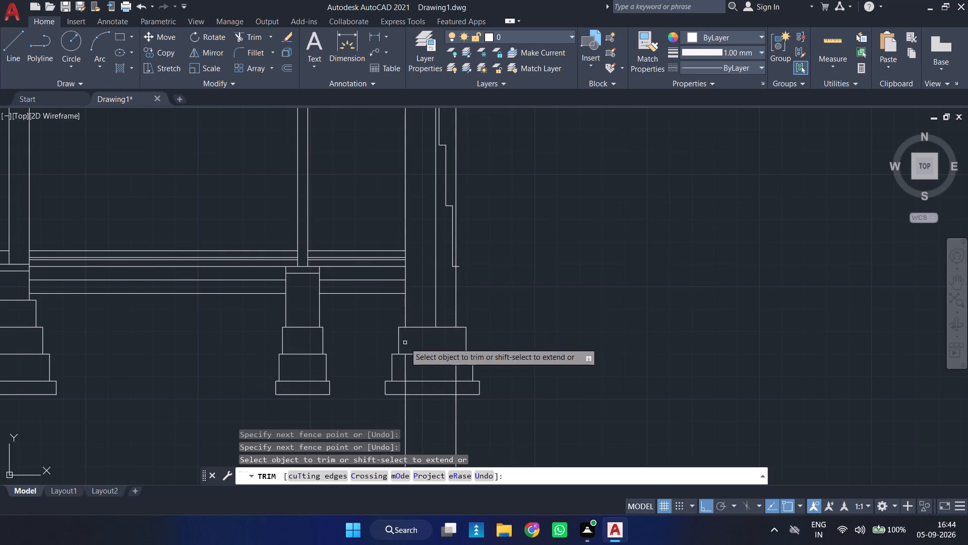
left_click(457, 368)
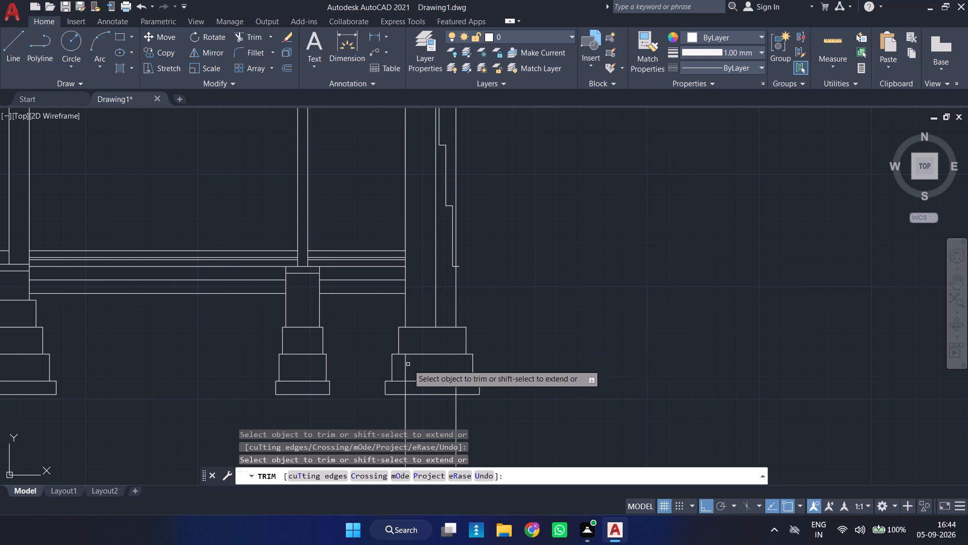
left_click(406, 366)
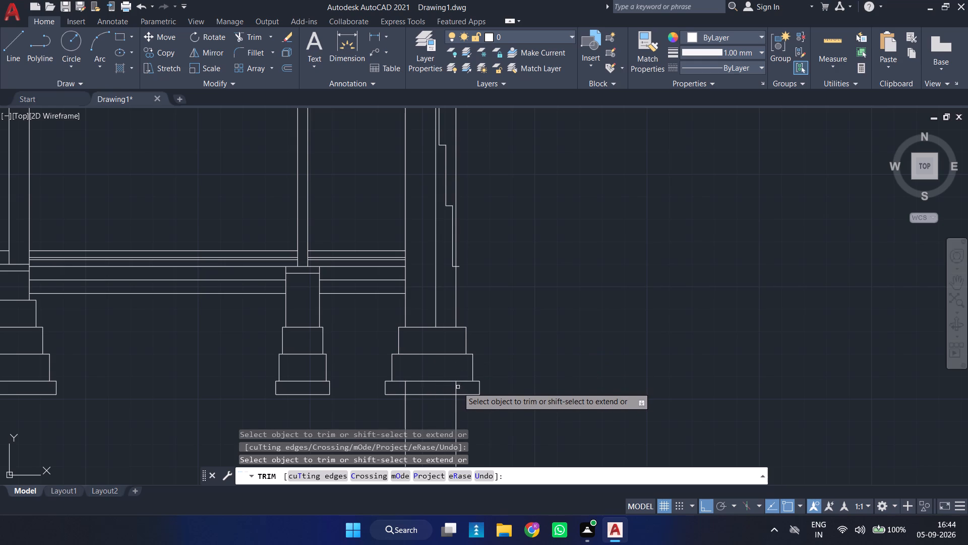
left_click(465, 394)
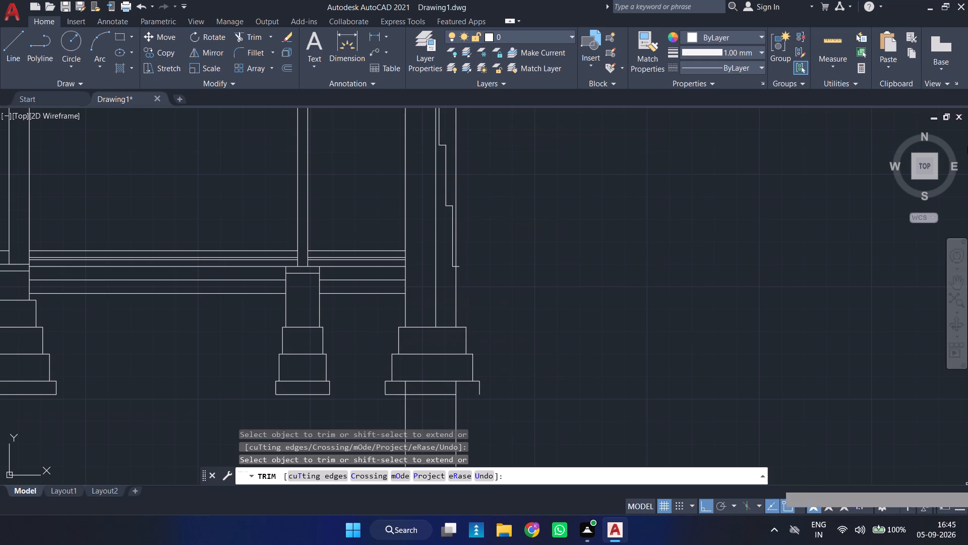
Trim both vertical wall lines extending below the base of the right footing.
middle_click_drag(290, 429, 342, 249)
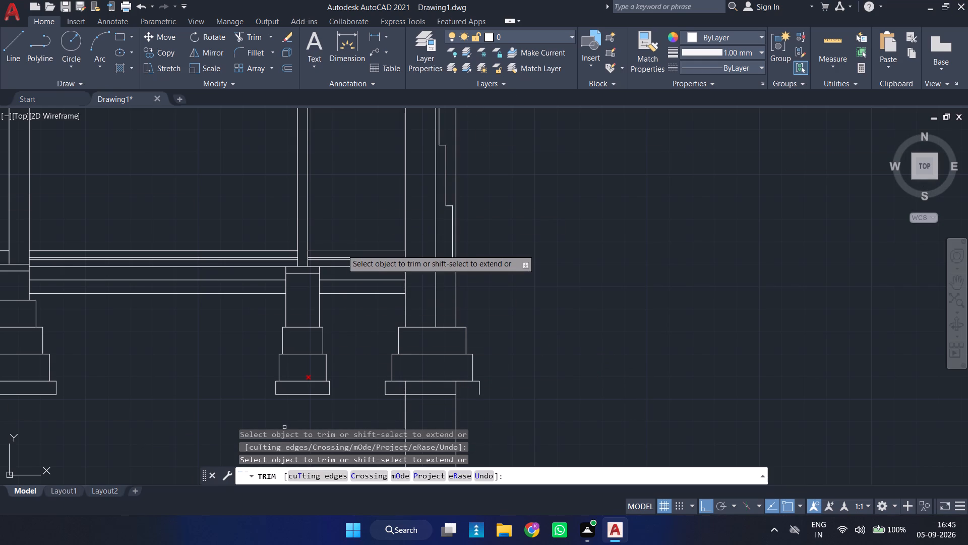
middle_click_drag(364, 365, 447, 210)
left_click_drag(564, 264, 559, 272)
left_click(468, 284)
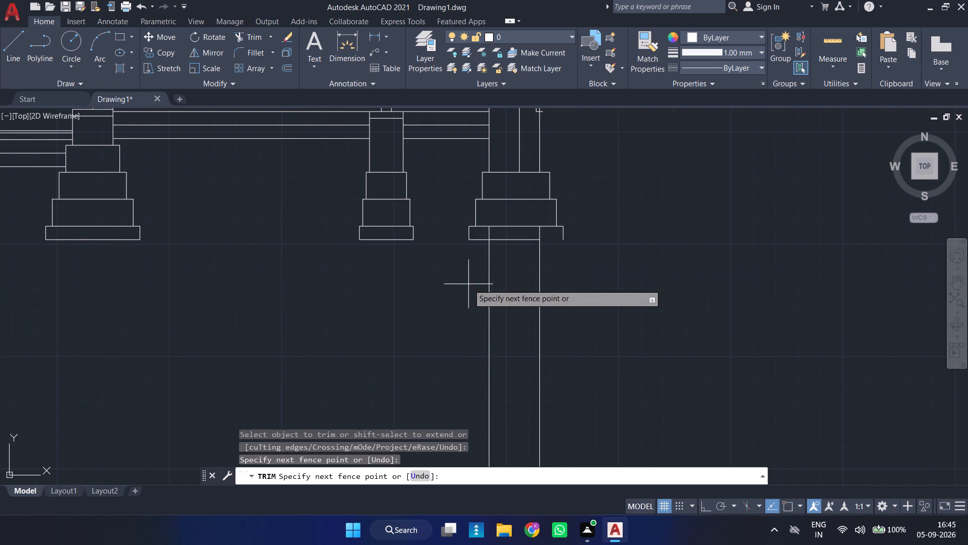
left_click(556, 284)
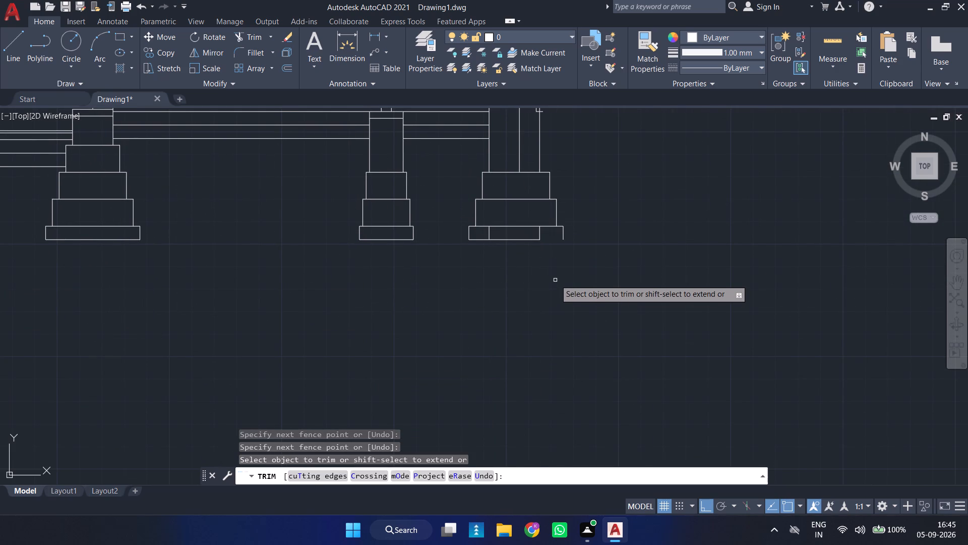
Trim the two vertical wall lines inside the right footing's bottom tier and the overlapping segment along its base.
scroll(538, 251, "up", 2)
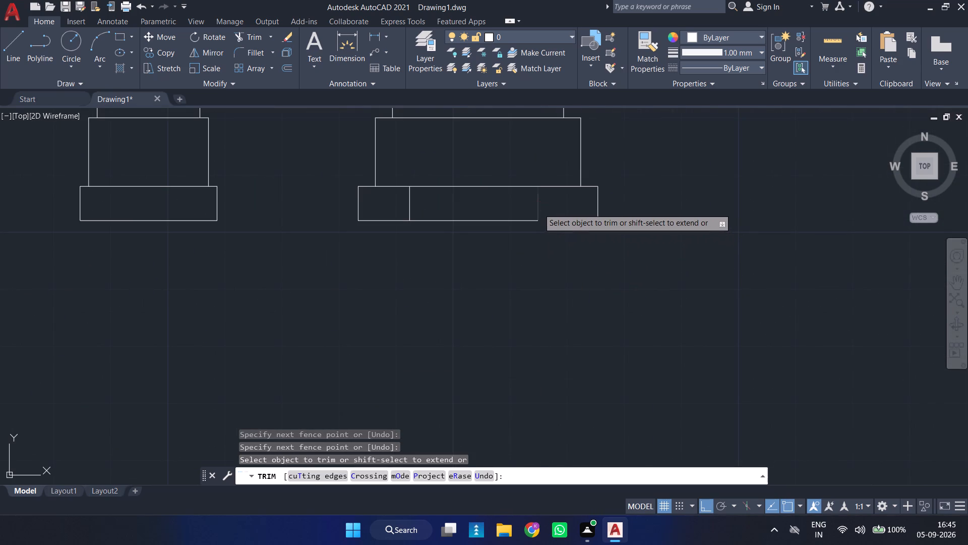
left_click(538, 208)
left_click(409, 205)
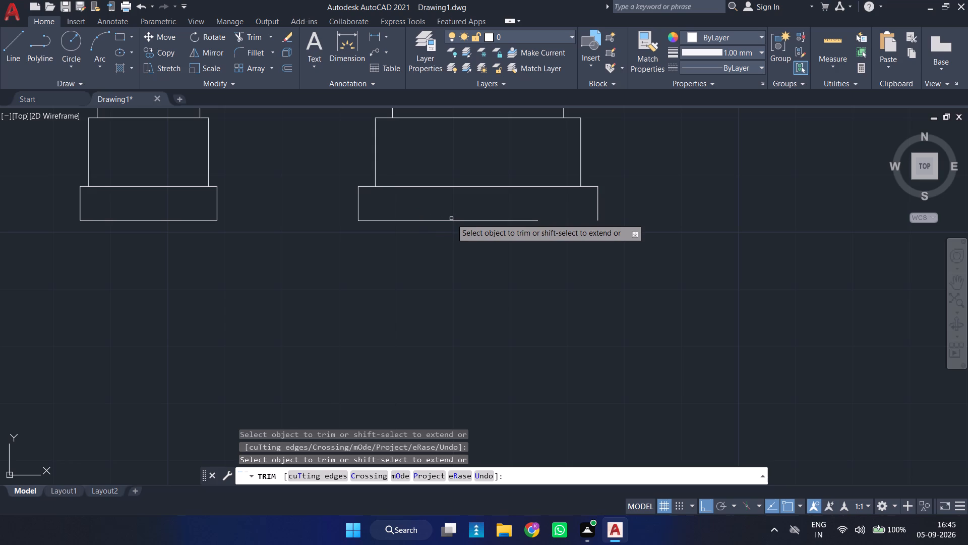
left_click(460, 221, "shift")
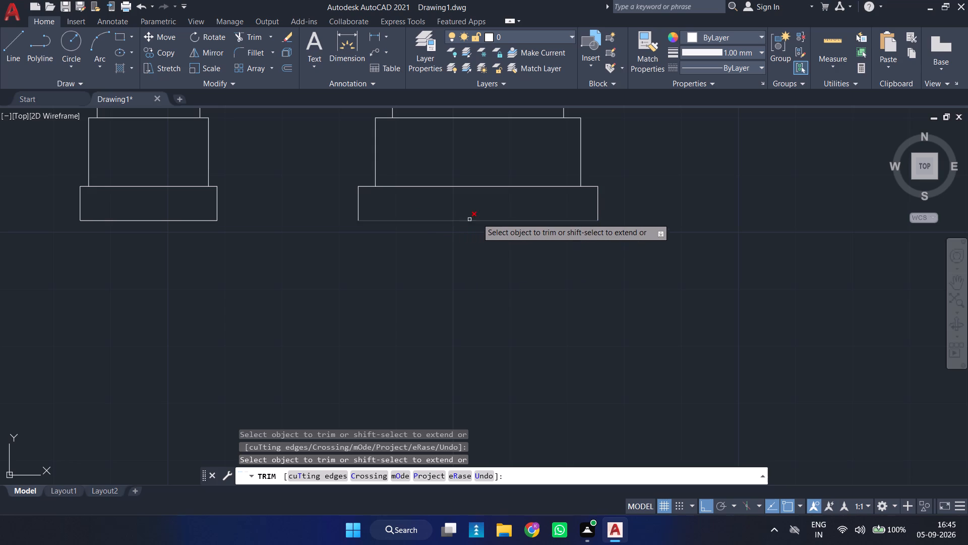
scroll(510, 211, "down", 4)
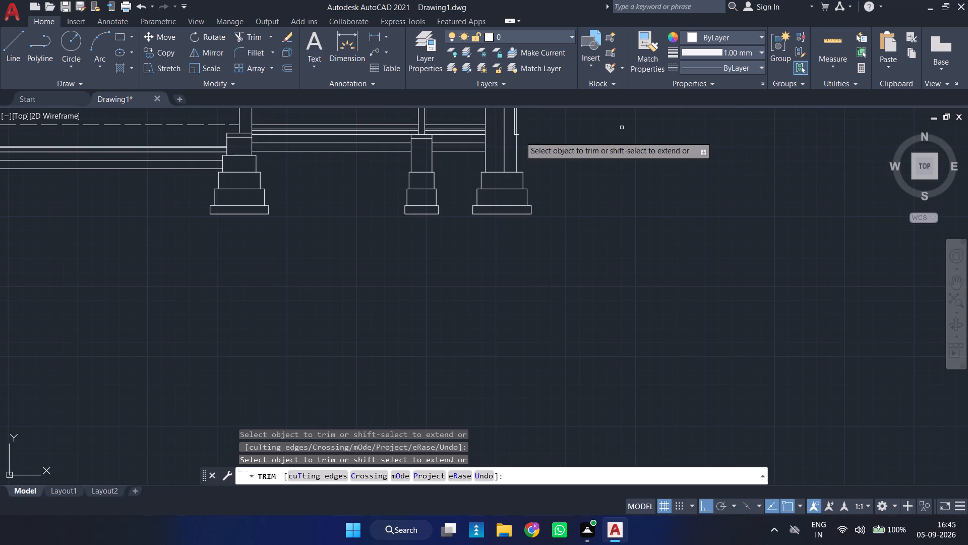
right_click(633, 234)
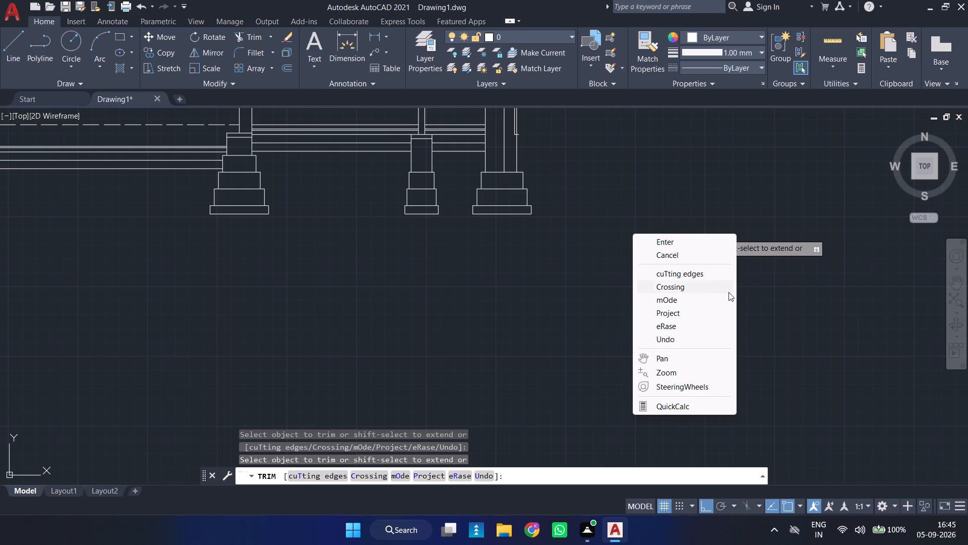
left_click(649, 256)
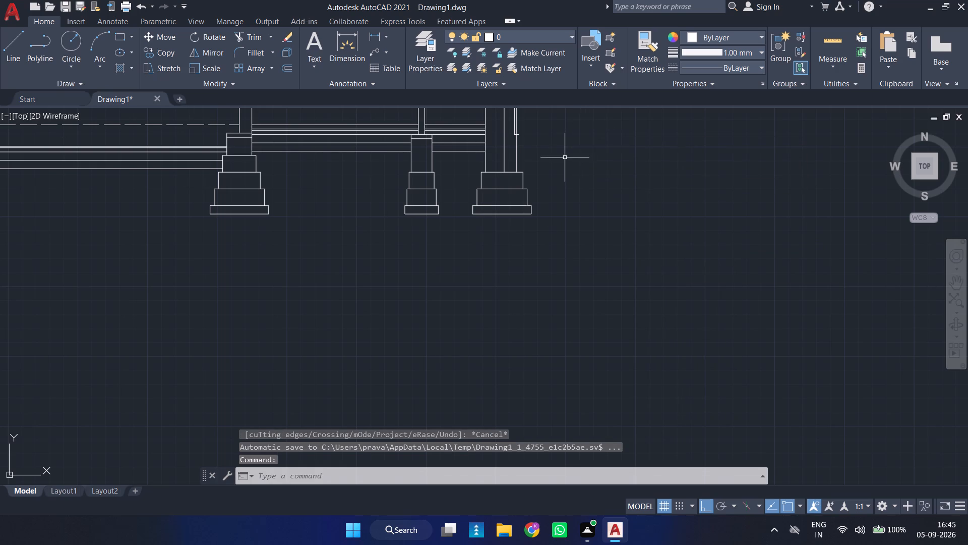
Trim away the vertical line inside the right basement wall and the straight vertical line beside its stepped outer face.
middle_click_drag(563, 158, 633, 291)
scroll(609, 283, "up", 1)
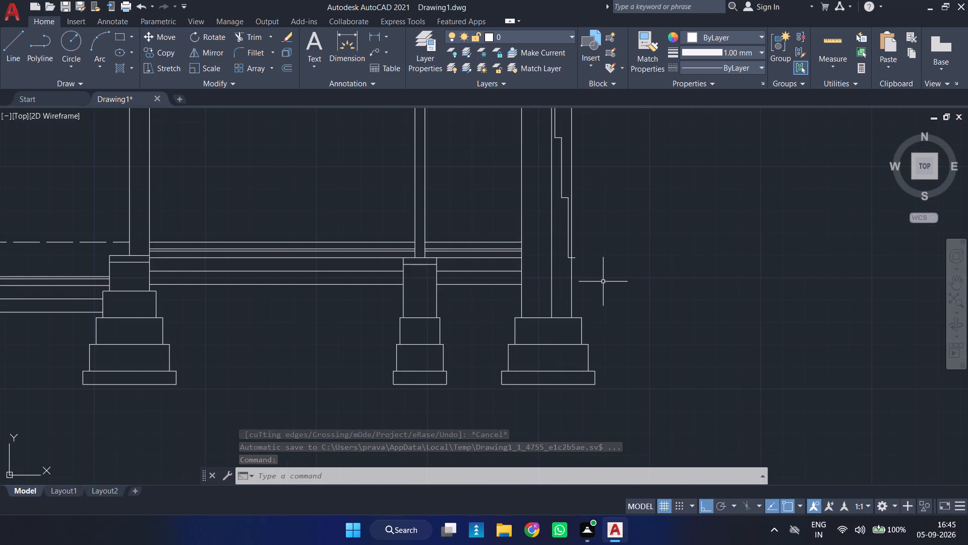
type("TR")
key("Return")
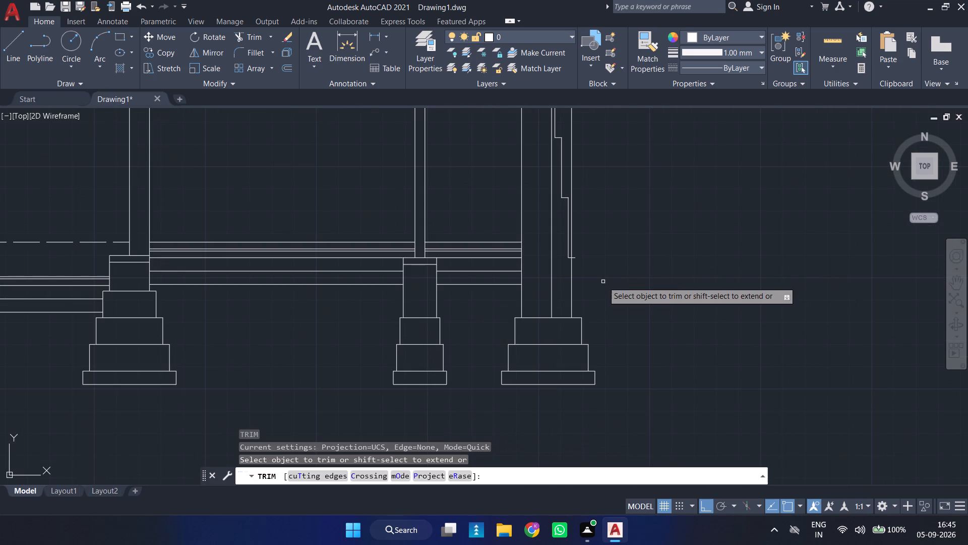
left_click(552, 259)
scroll(581, 253, "up", 1)
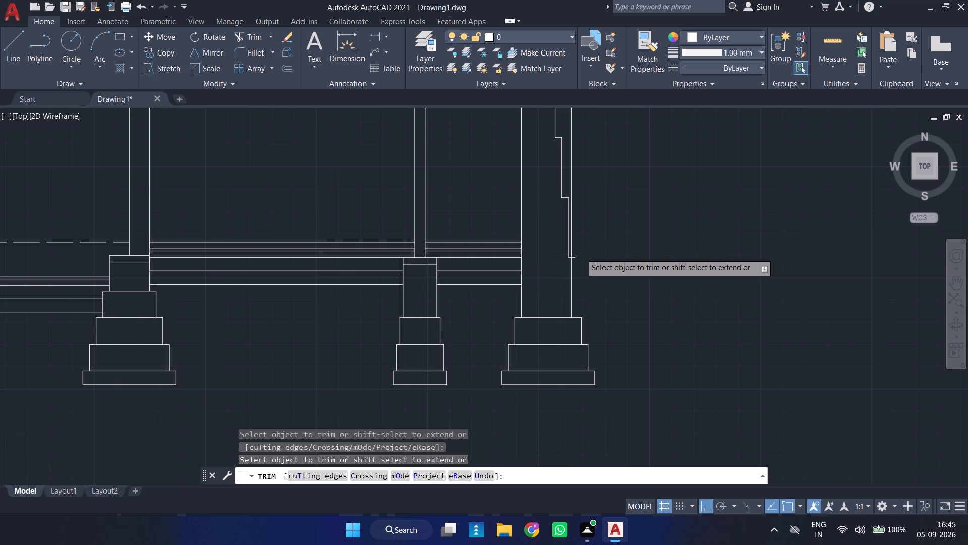
scroll(581, 253, "up", 1)
scroll(579, 253, "down", 3)
scroll(579, 253, "up", 2)
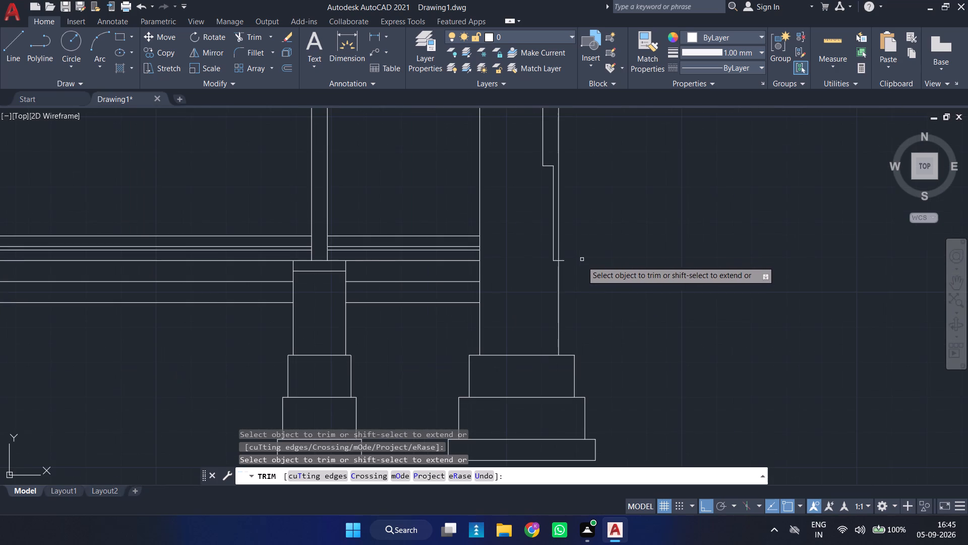
left_click(559, 286)
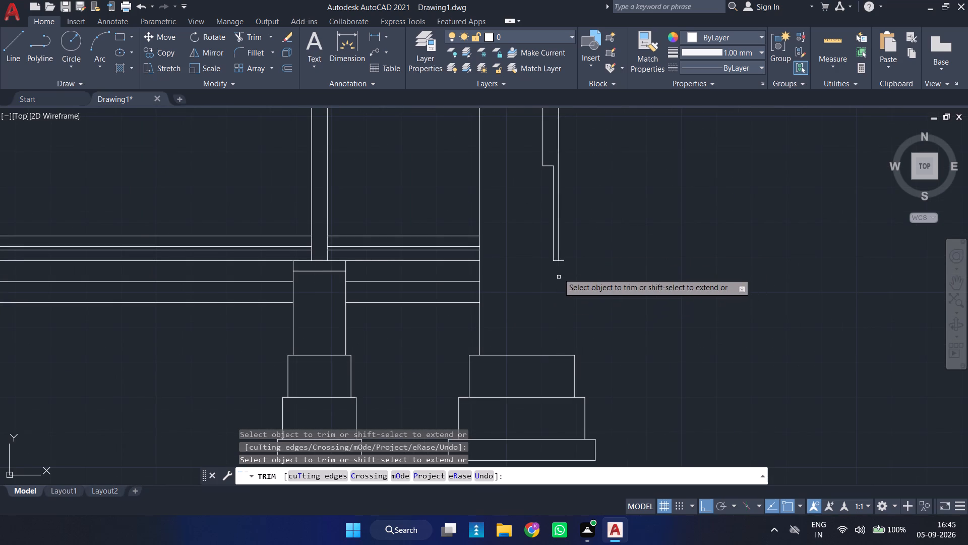
left_click(558, 241)
scroll(565, 218, "down", 2)
middle_click_drag(569, 207, 573, 225)
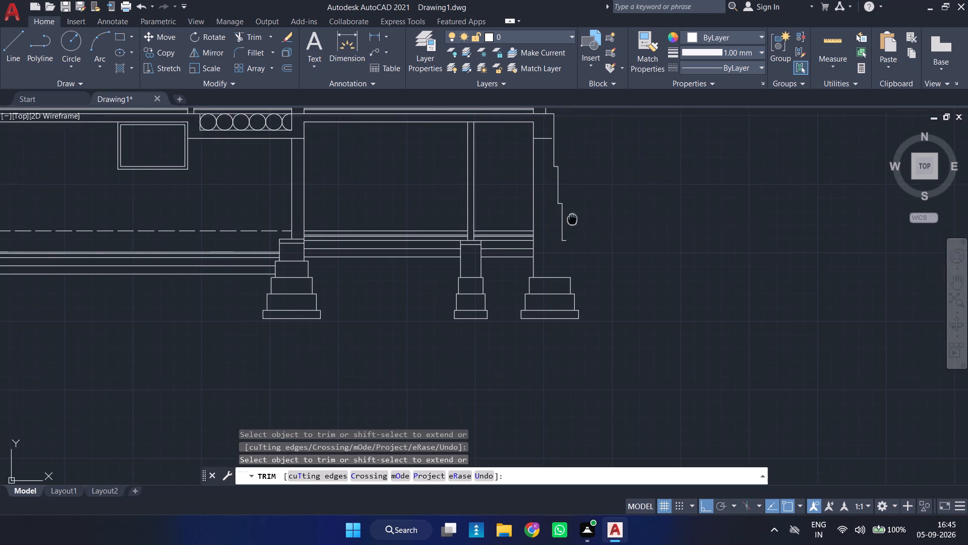
middle_click_drag(573, 225, 574, 276)
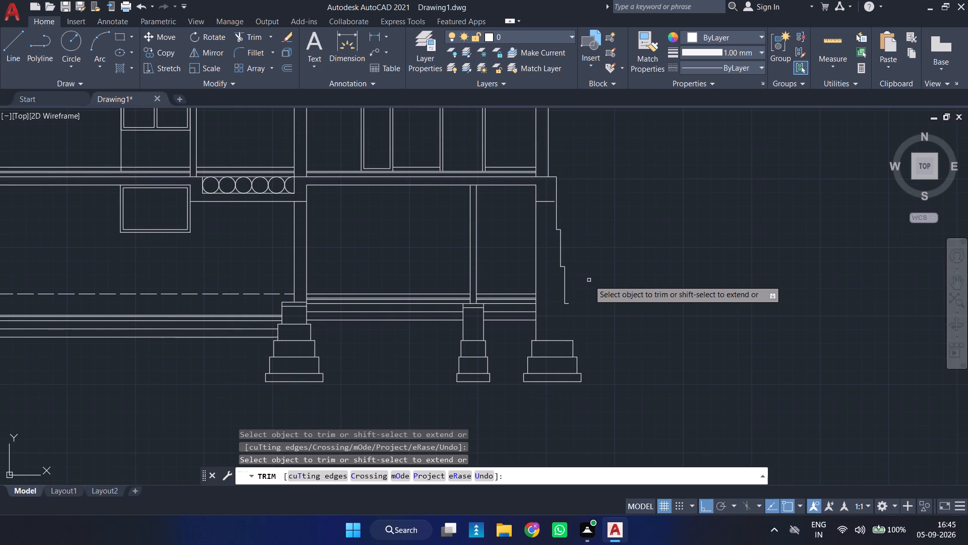
key("Escape")
Draw a 2'3" vertical line from the lowest step of the wall's outer face down to the right footing's top.
key("l")
key("Return")
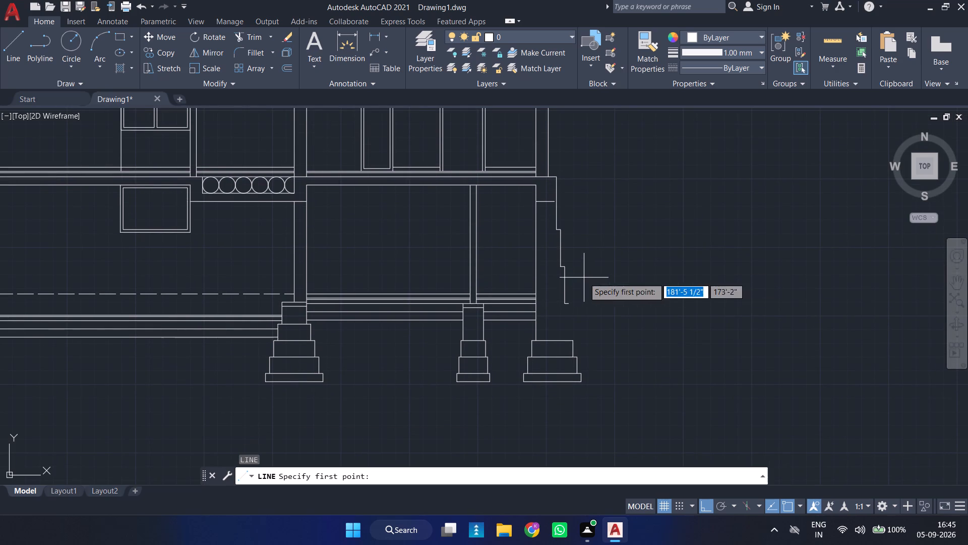
scroll(534, 329, "up", 3)
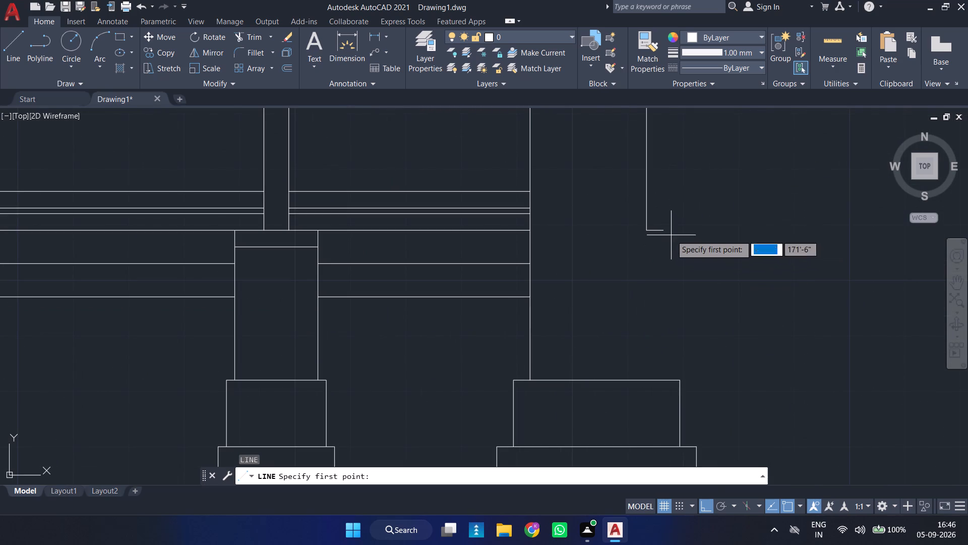
left_click(667, 231)
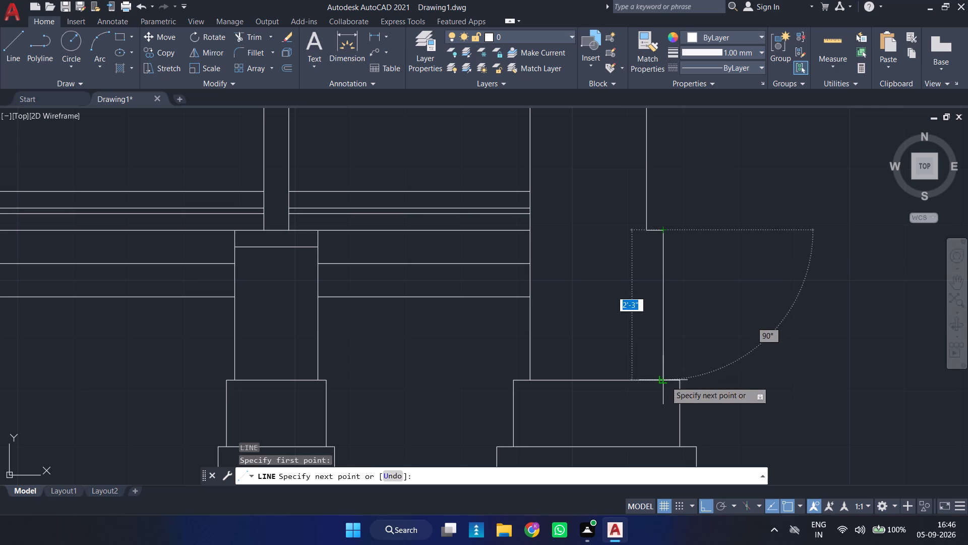
left_click(665, 381)
key("Return")
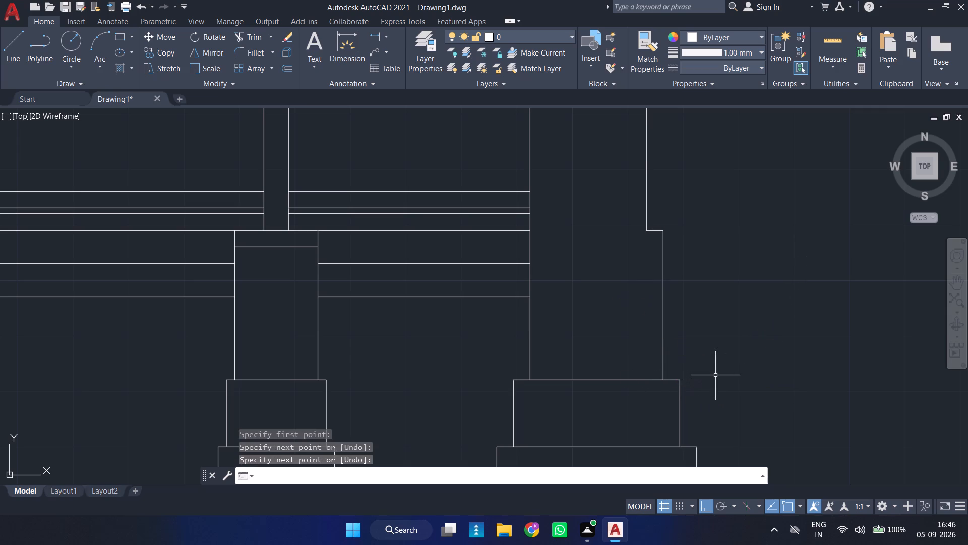
Extend the short horizontal line below the slab at the right basement wall to meet the stepped outer face.
scroll(699, 368, "down", 3)
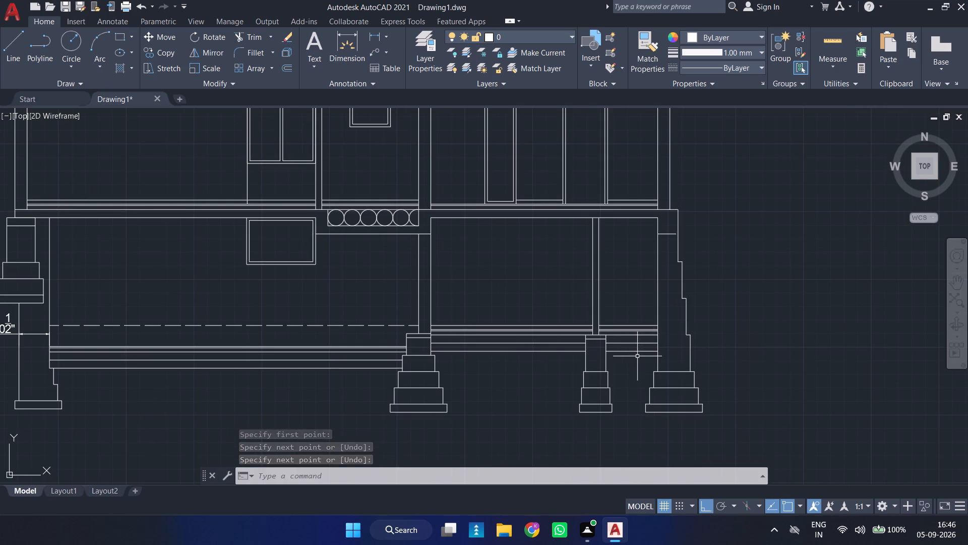
scroll(637, 356, "up", 1)
middle_click_drag(637, 356, 572, 371)
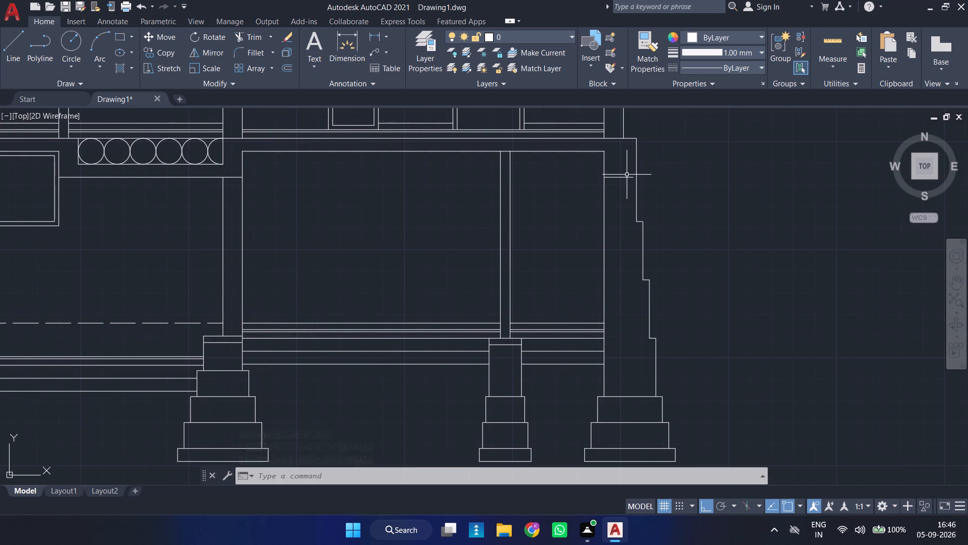
scroll(627, 174, "up", 2)
type("EX")
key("space")
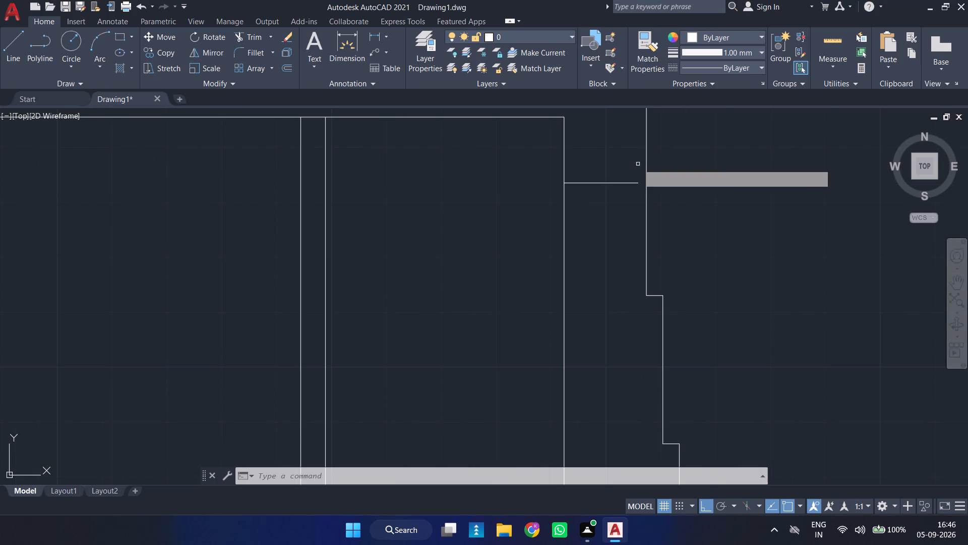
left_click(632, 169)
left_click(608, 211)
key("Escape")
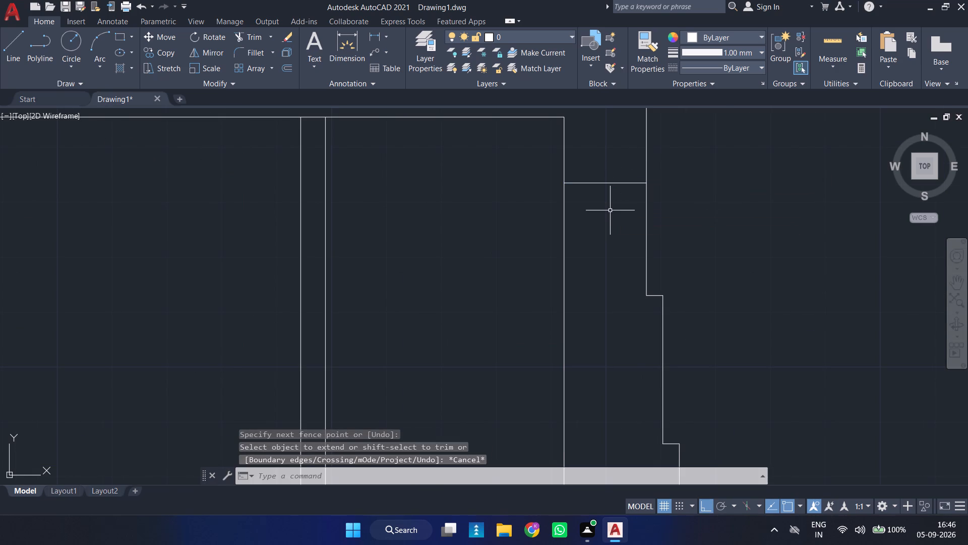
Examine the right basement wall's stepped outer face and footing in relation to the rest of the section.
scroll(610, 215, "down", 2)
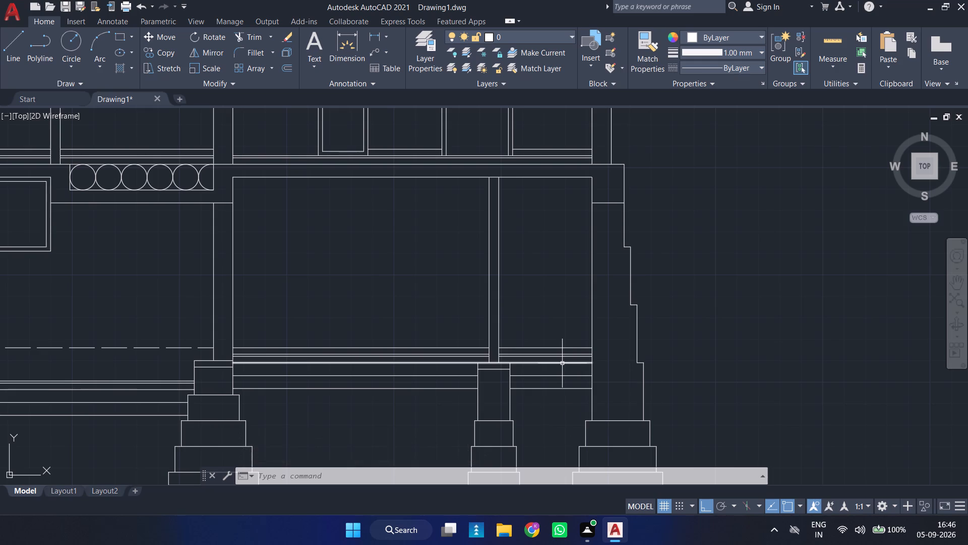
scroll(581, 243, "down", 2)
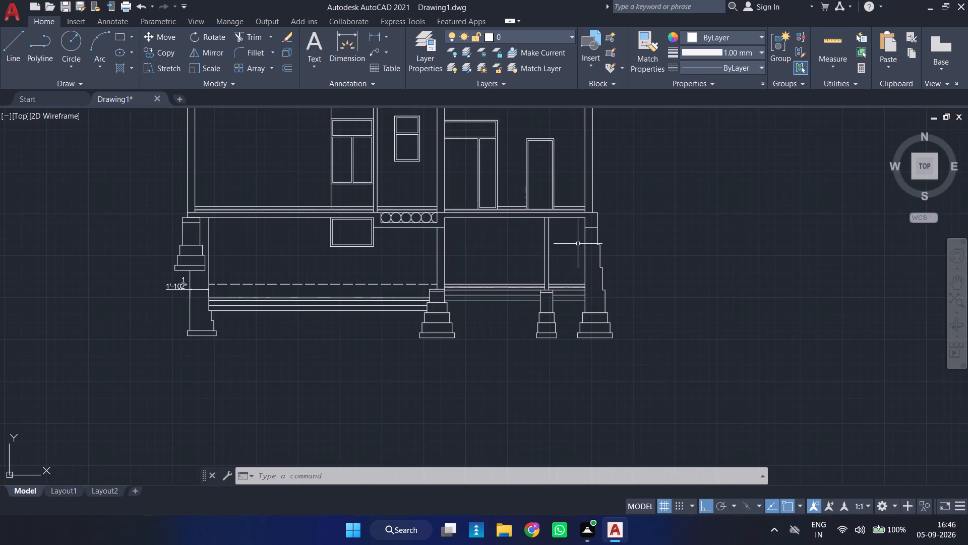
scroll(569, 249, "down", 2)
scroll(569, 250, "up", 2)
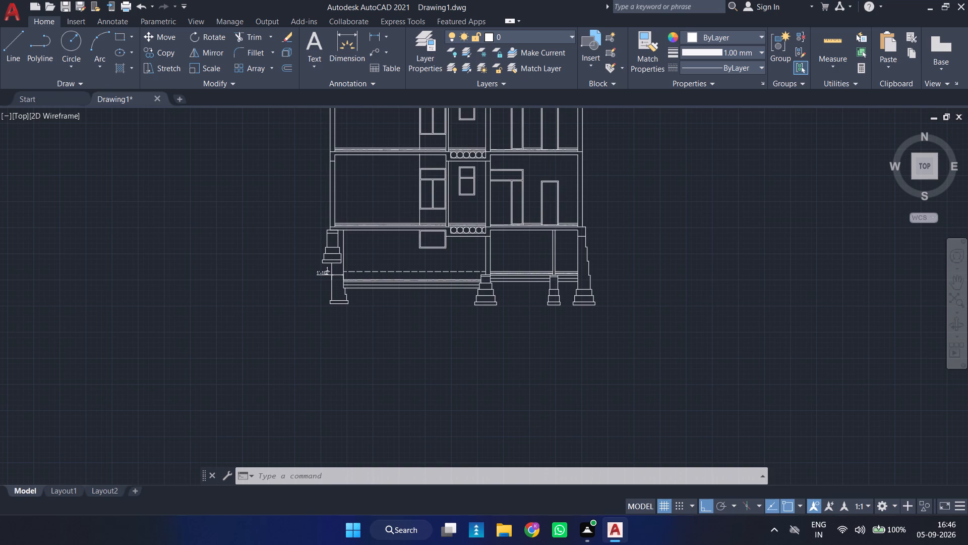
scroll(565, 251, "down", 3)
scroll(555, 251, "up", 3)
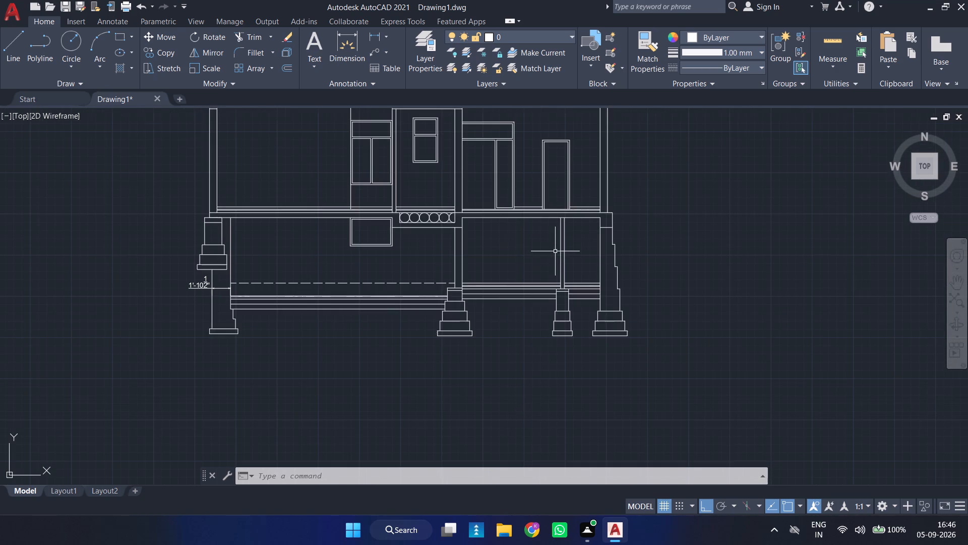
scroll(592, 241, "up", 2)
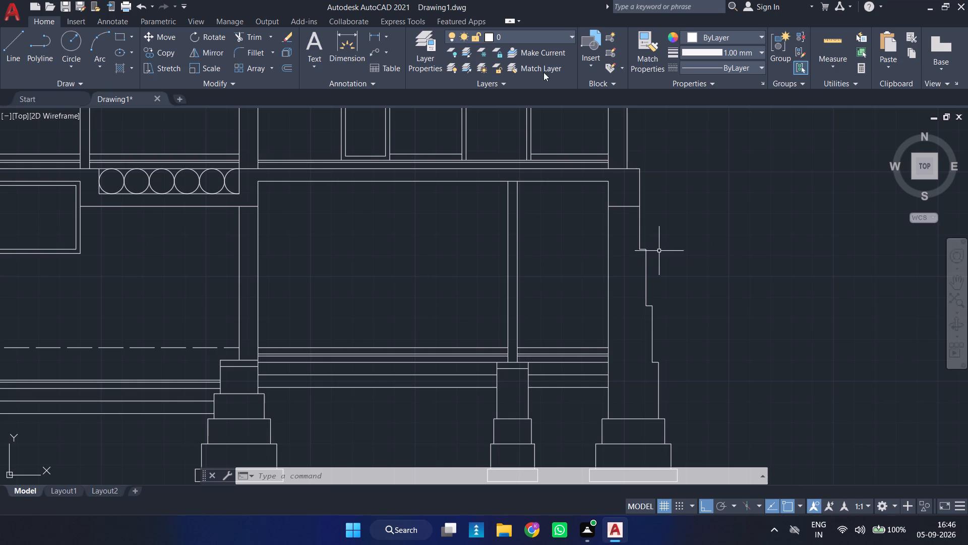
scroll(634, 367, "down", 3)
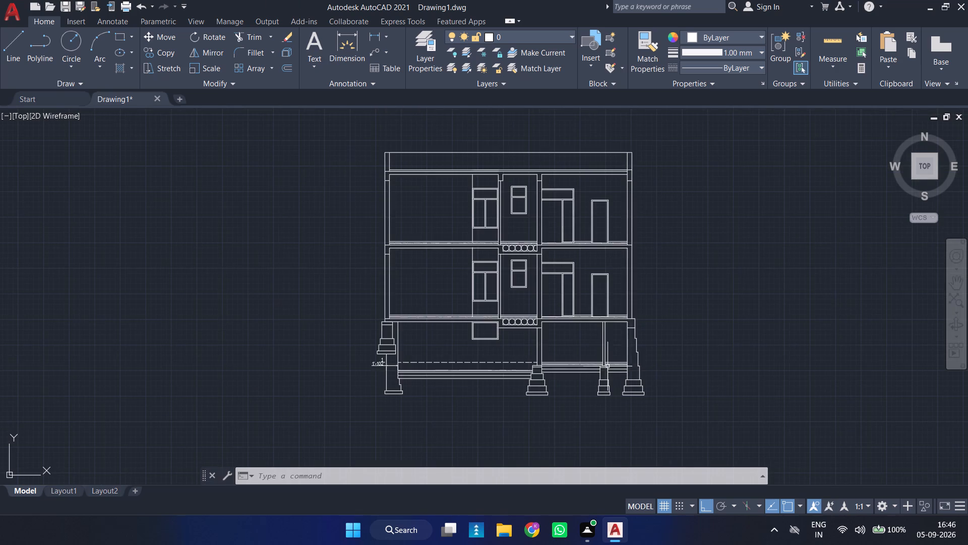
scroll(618, 359, "up", 3)
middle_click_drag(689, 278, 569, 295)
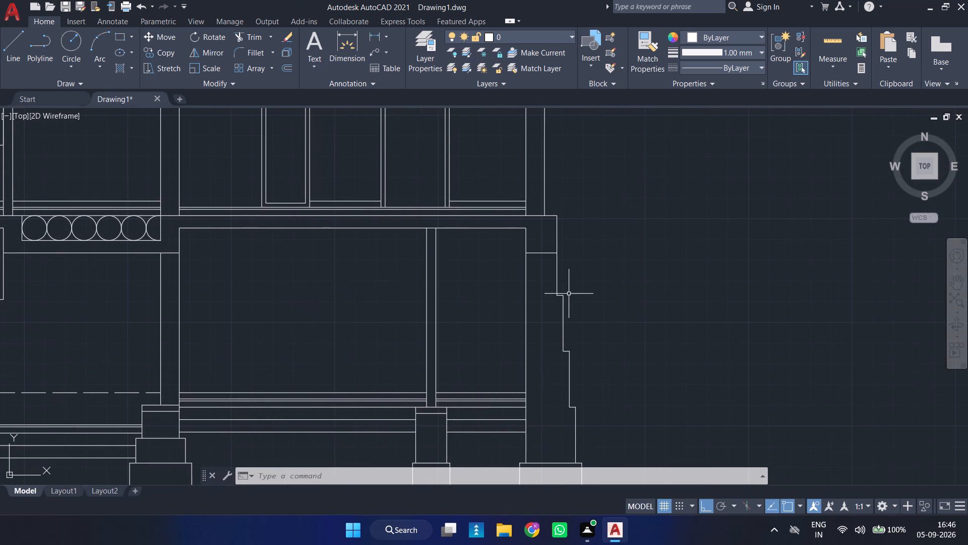
scroll(568, 296, "up", 2)
left_click(552, 306)
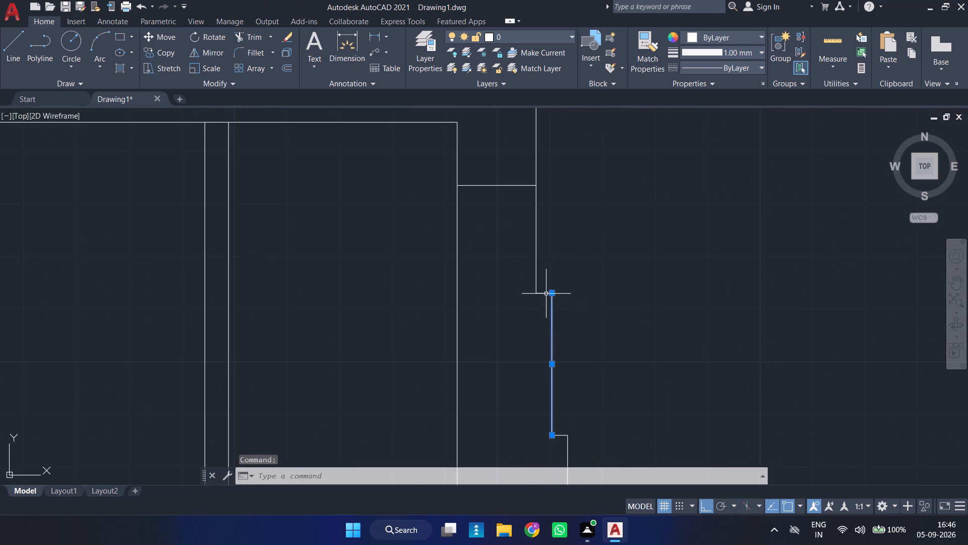
scroll(623, 265, "down", 3)
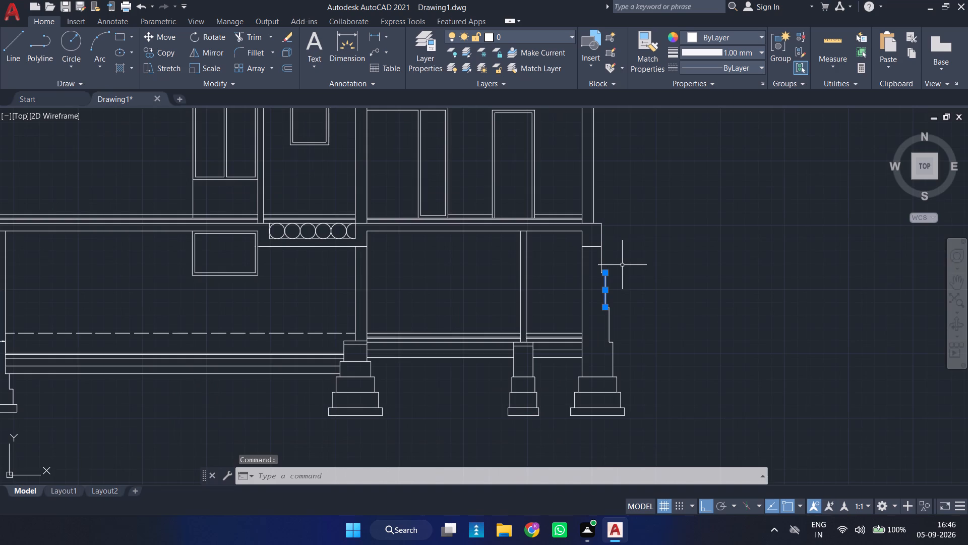
scroll(602, 250, "up", 3)
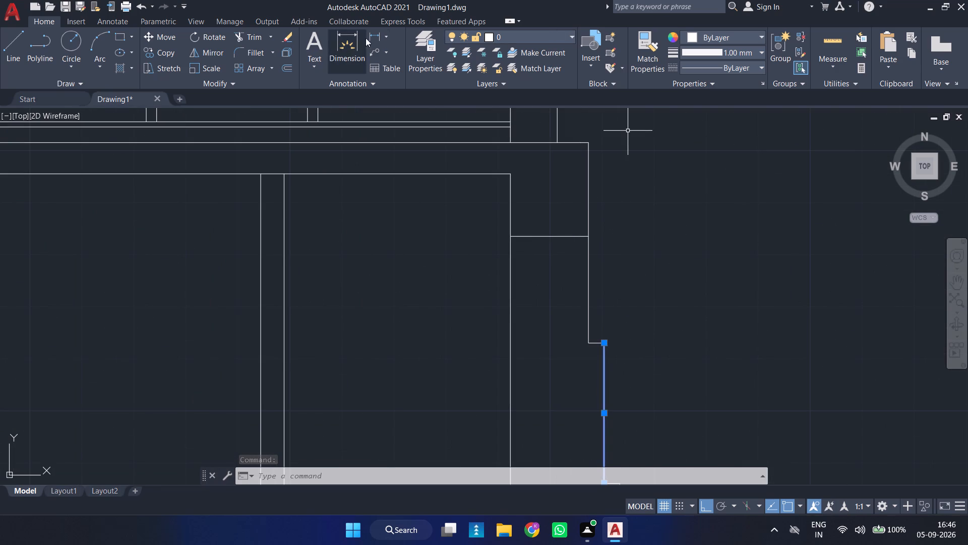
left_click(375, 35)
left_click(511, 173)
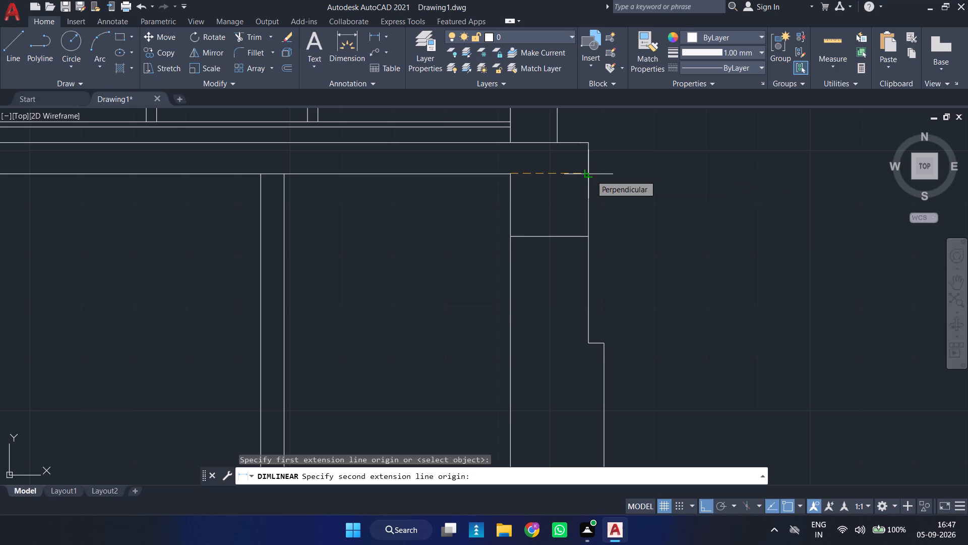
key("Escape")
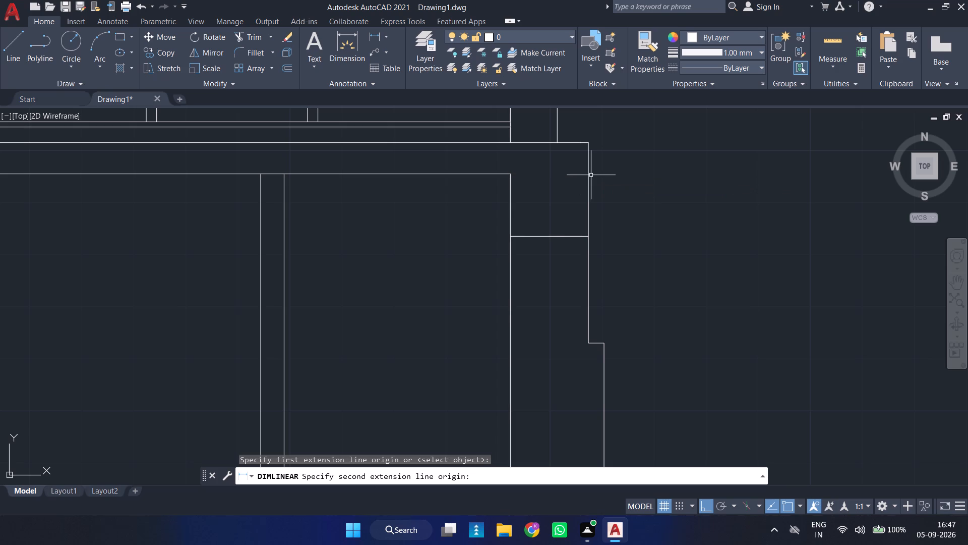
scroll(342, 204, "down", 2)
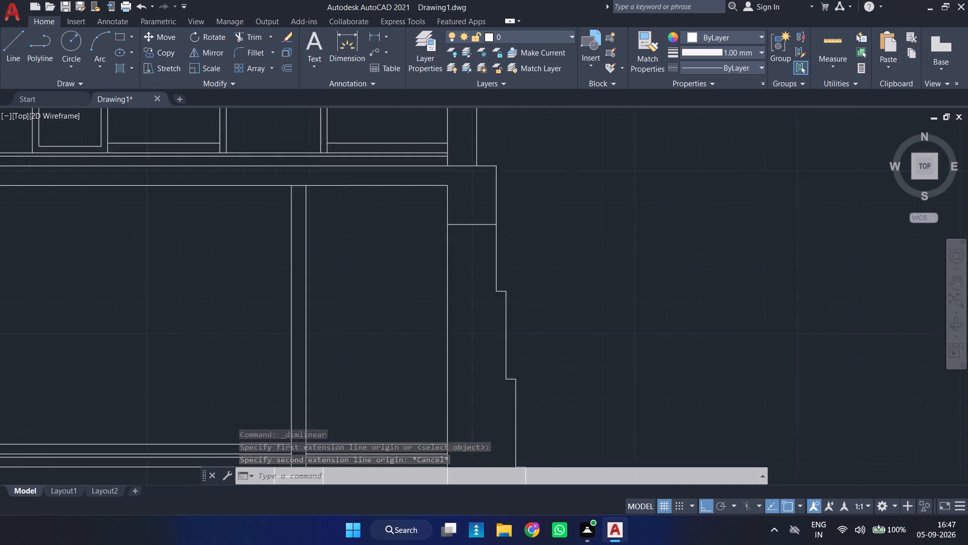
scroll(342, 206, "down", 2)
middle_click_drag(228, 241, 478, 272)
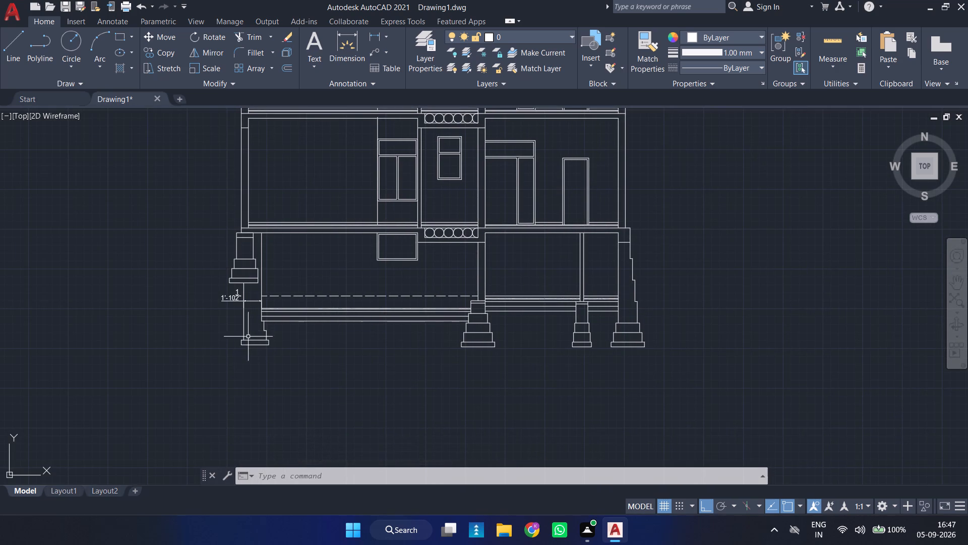
Measure the left basement wall's width just below the upper stepped footing with a linear dimension, without placing it.
scroll(253, 326, "up", 2)
key("space")
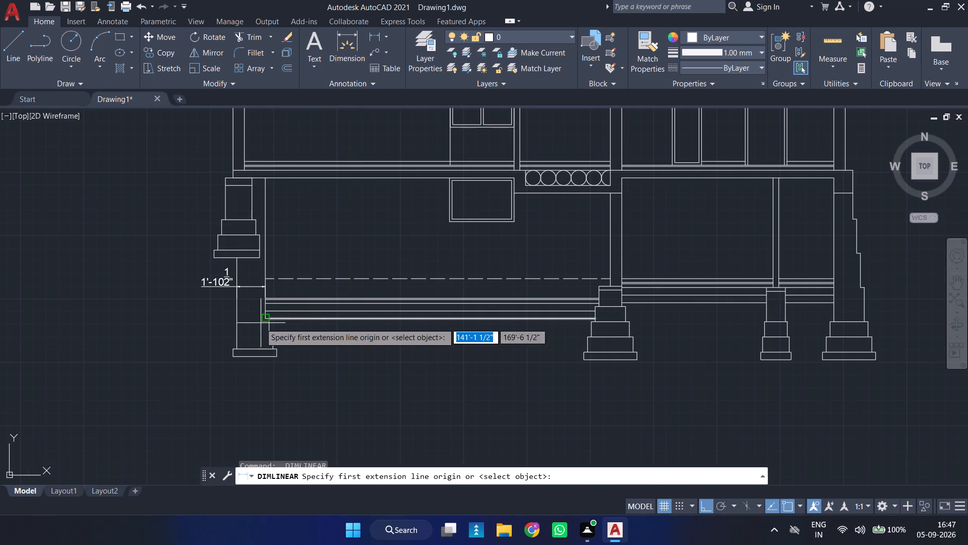
scroll(254, 321, "up", 3)
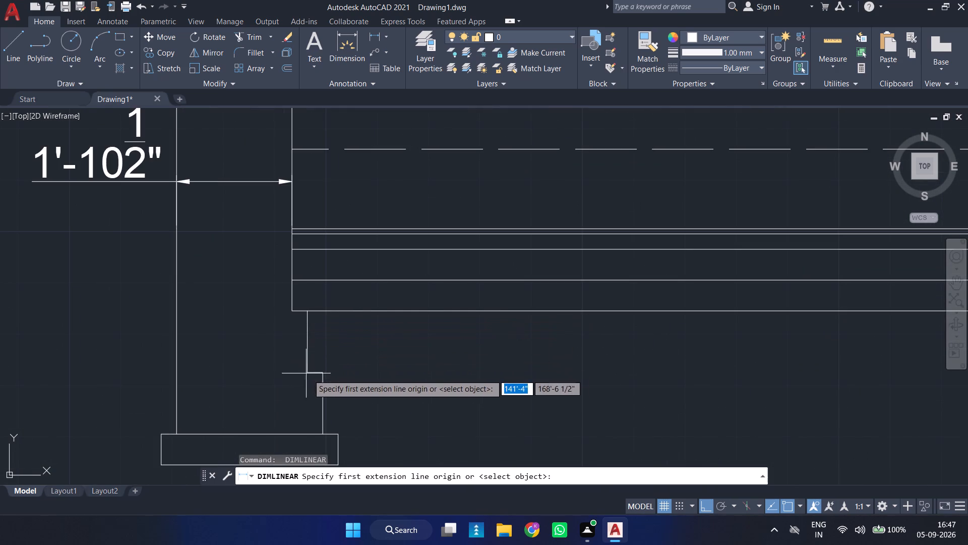
scroll(304, 228, "down", 2)
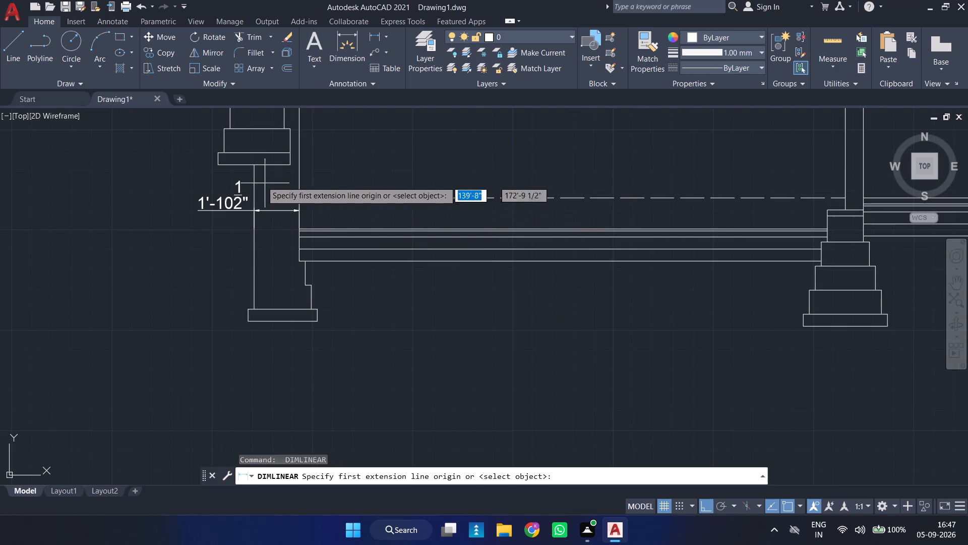
left_click(252, 167)
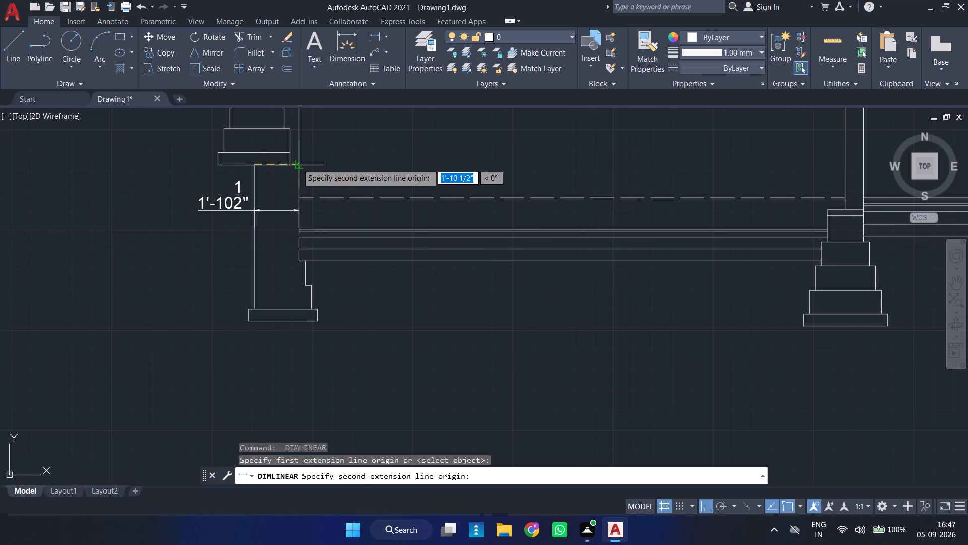
scroll(298, 163, "up", 2)
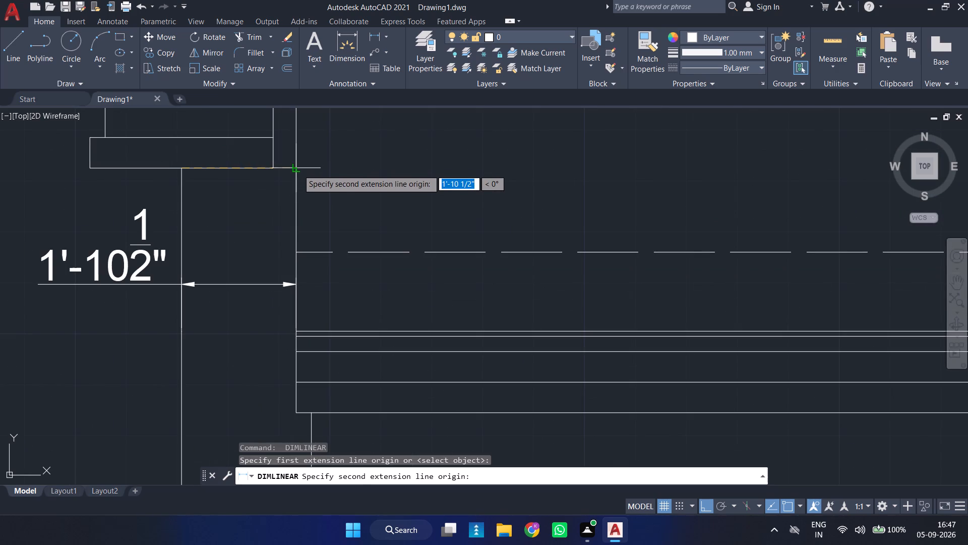
left_click(298, 170)
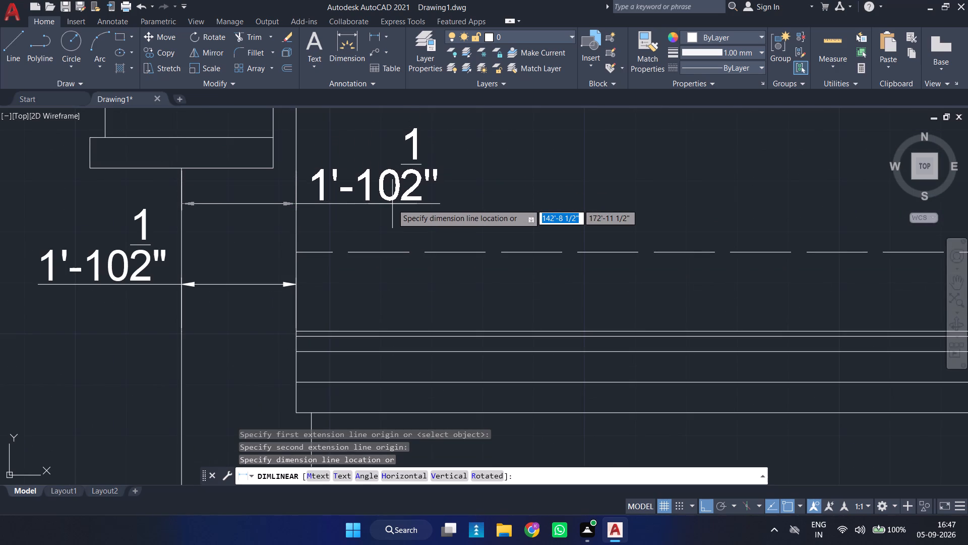
key("Escape")
Check the right basement wall's width at each of the upper three levels of its stepped outer face.
scroll(395, 198, "down", 3)
middle_click_drag(492, 184, 0, 215)
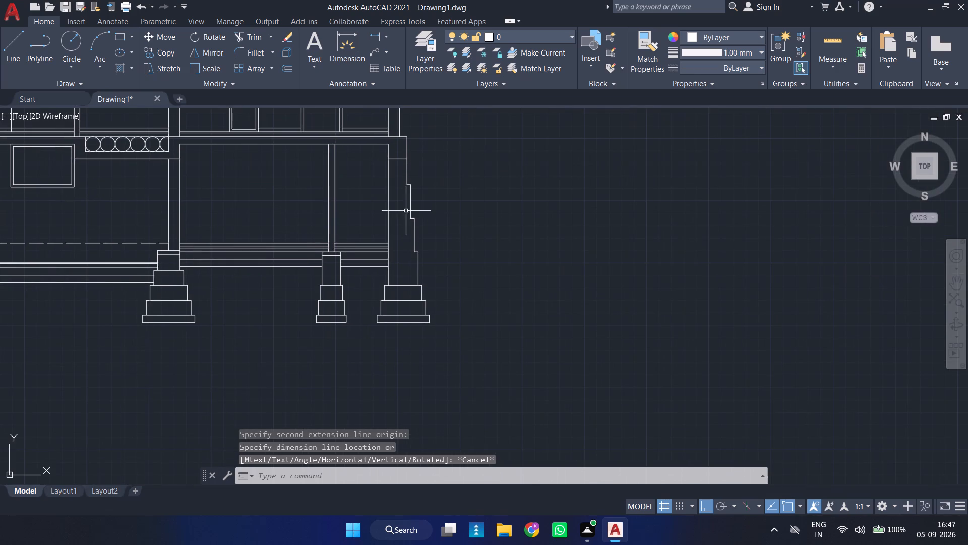
scroll(412, 209, "up", 2)
middle_click_drag(390, 197, 349, 316)
key("space")
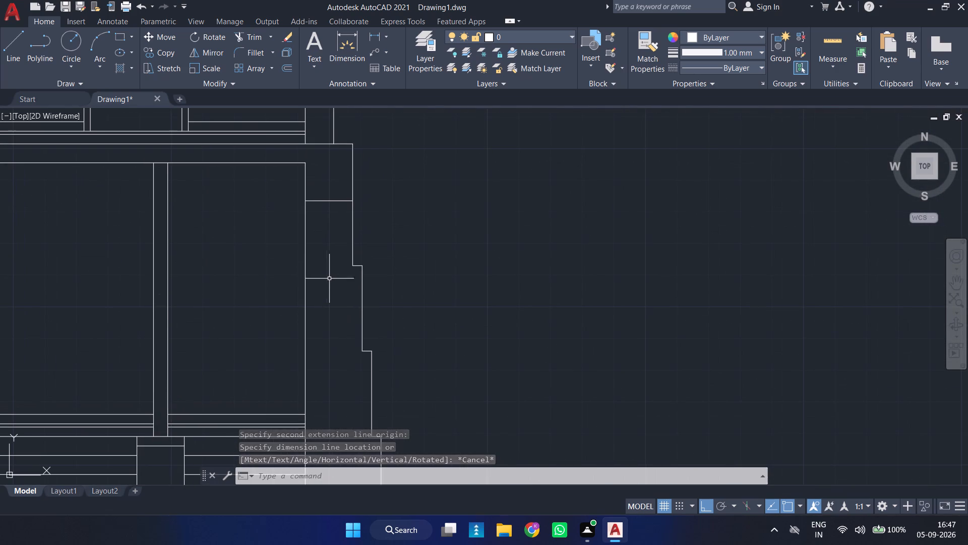
left_click(308, 202)
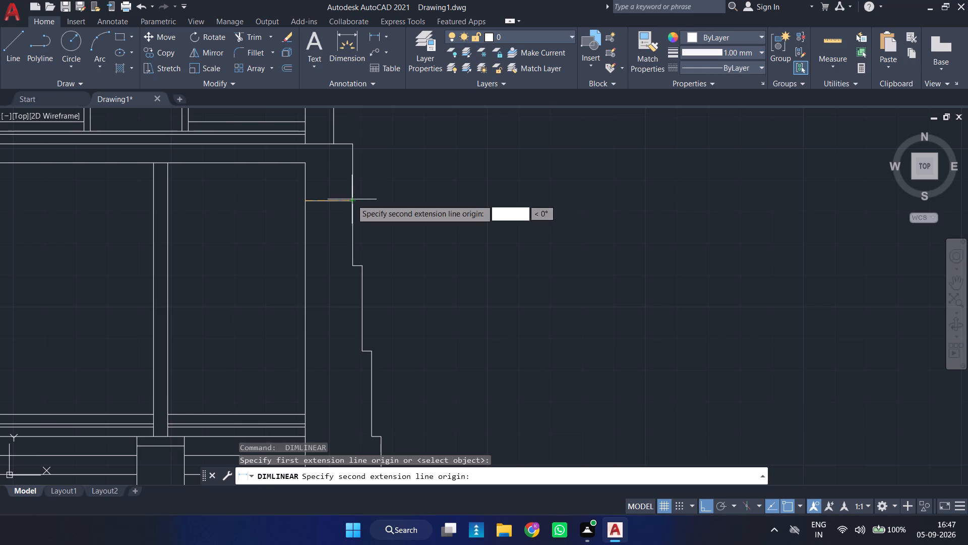
key("Escape")
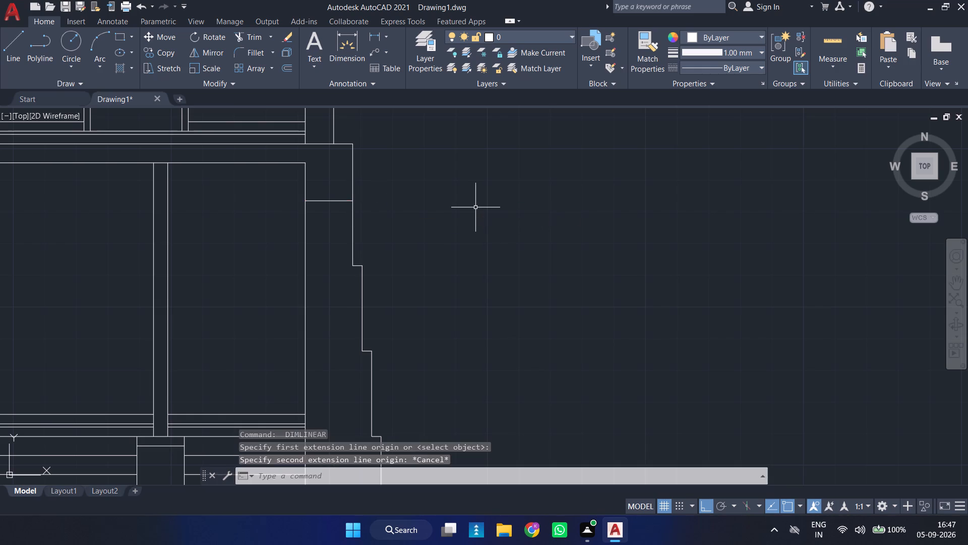
key("space")
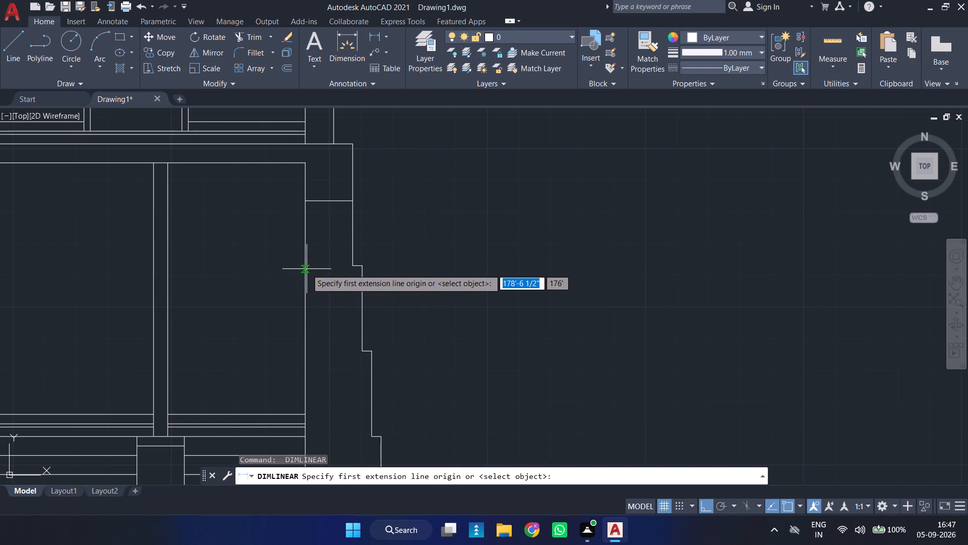
left_click(307, 269)
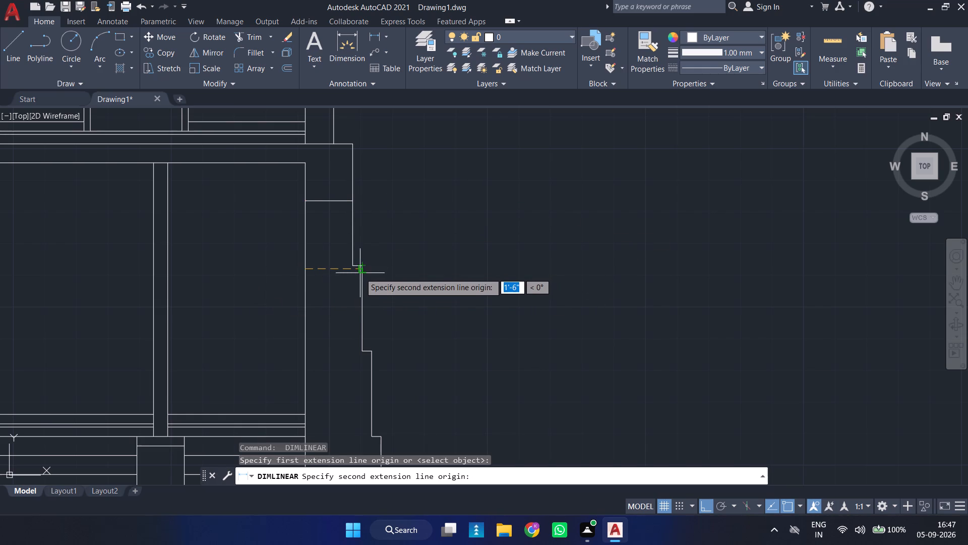
scroll(361, 268, "up", 3)
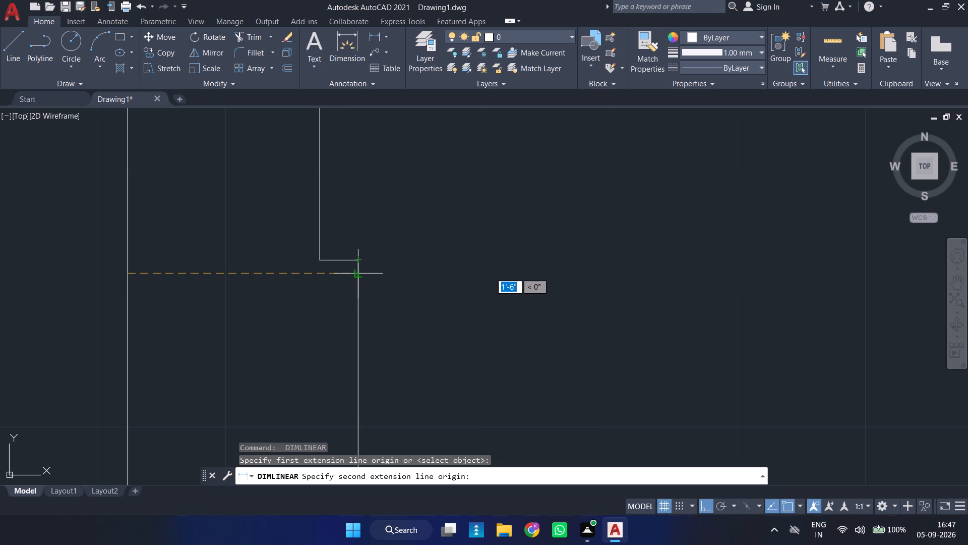
scroll(358, 272, "down", 3)
key("space")
key("space")
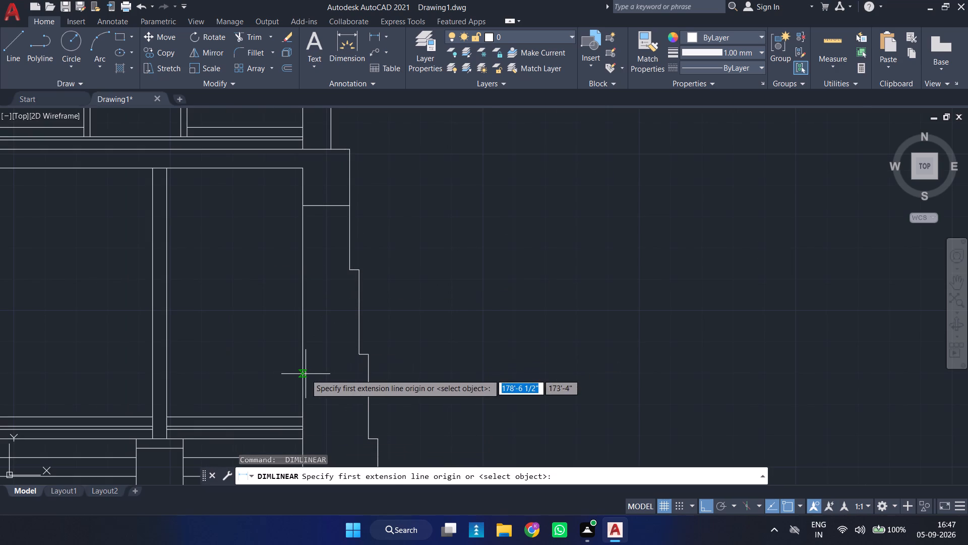
left_click(371, 357)
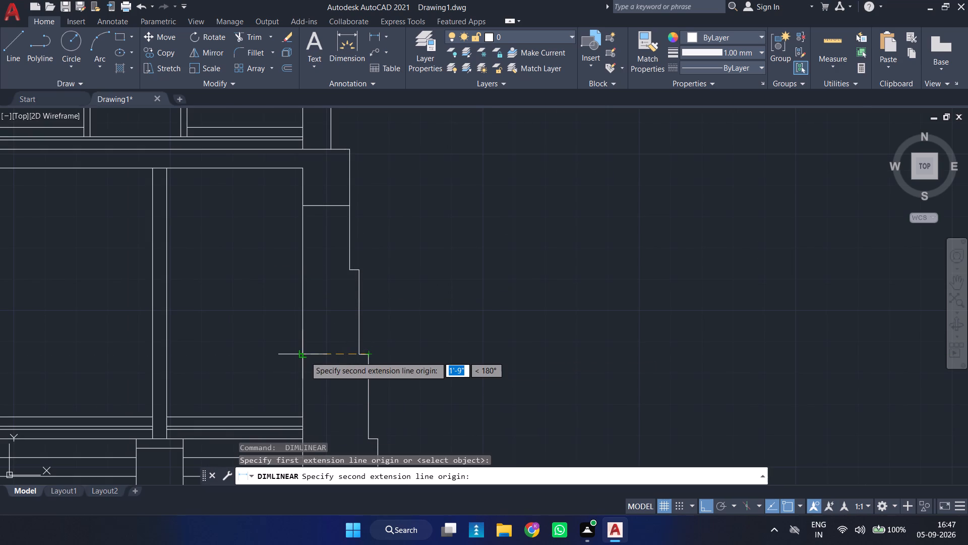
key("Escape")
Examine the right wall's stepped face, the footings and the left basement wall across the lower part of the section.
scroll(308, 351, "down", 4)
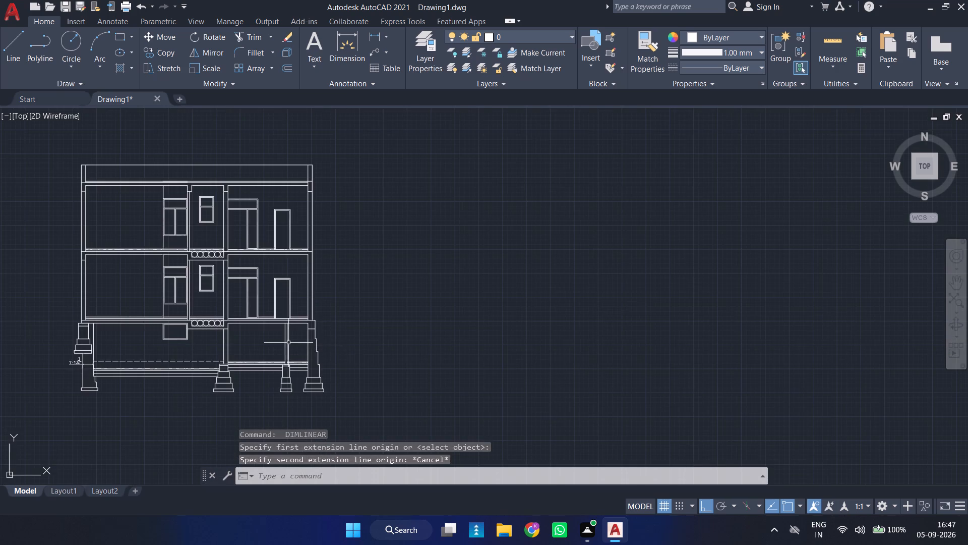
middle_click_drag(285, 340, 488, 306)
scroll(489, 307, "up", 2)
middle_click_drag(548, 365, 556, 328)
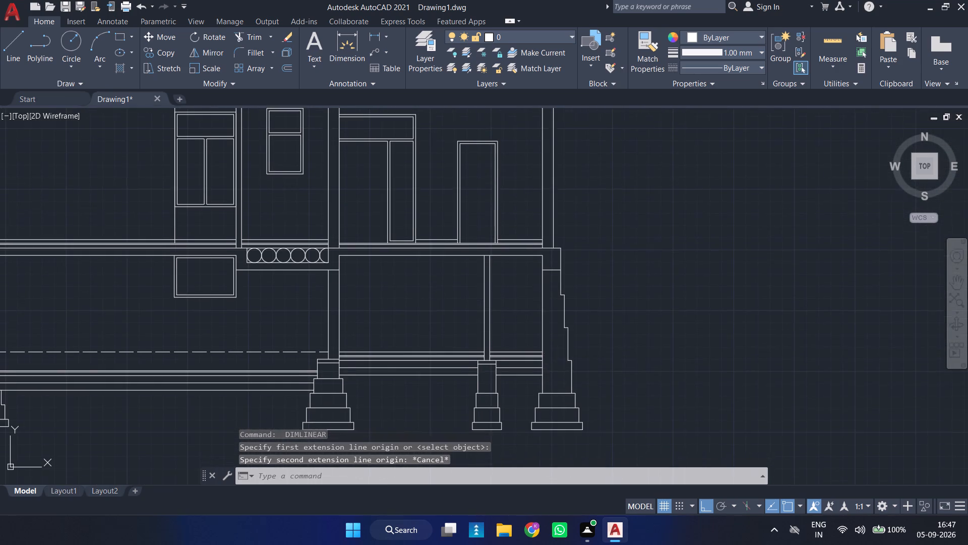
middle_click_drag(556, 328, 559, 318)
scroll(457, 317, "down", 1)
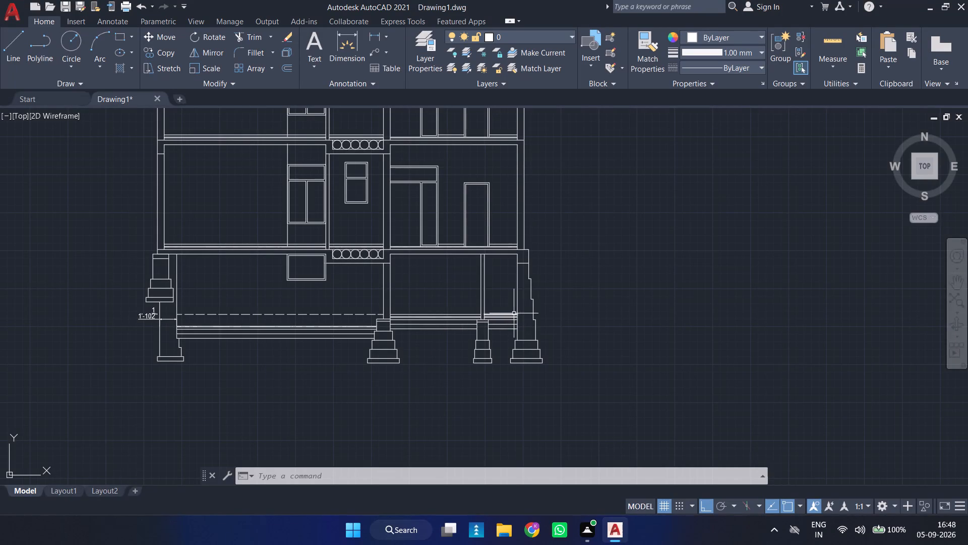
scroll(529, 330, "up", 2)
middle_click_drag(528, 328, 497, 305)
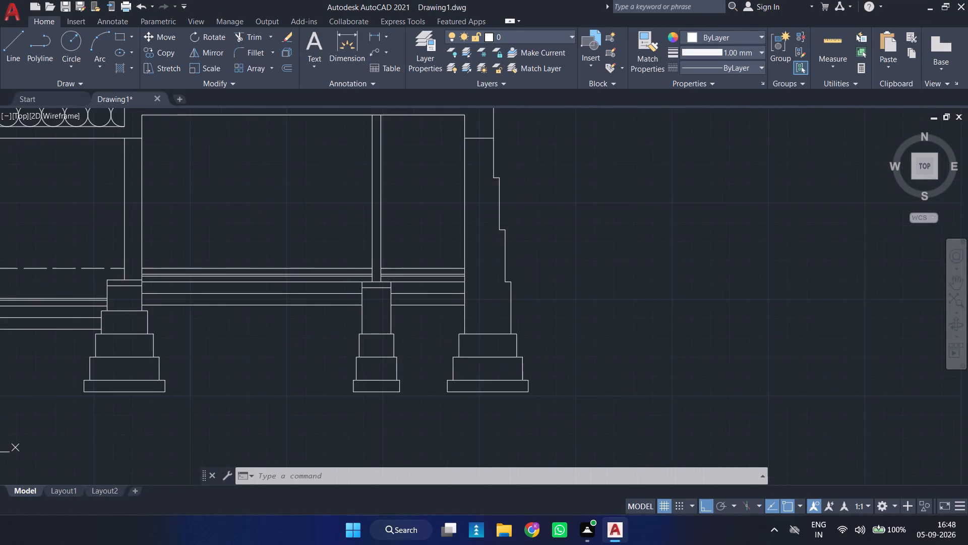
middle_click_drag(497, 305, 525, 284)
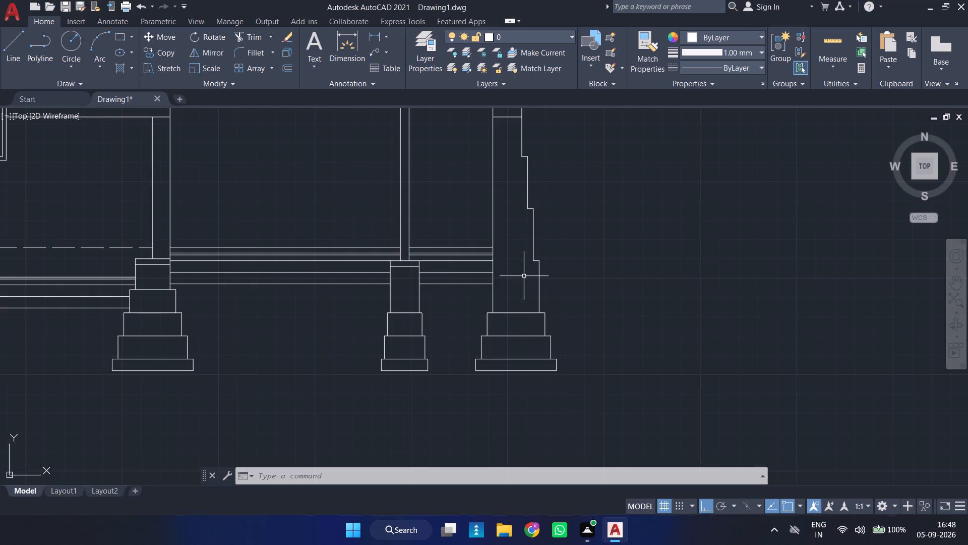
scroll(527, 261, "down", 1)
scroll(396, 297, "down", 1)
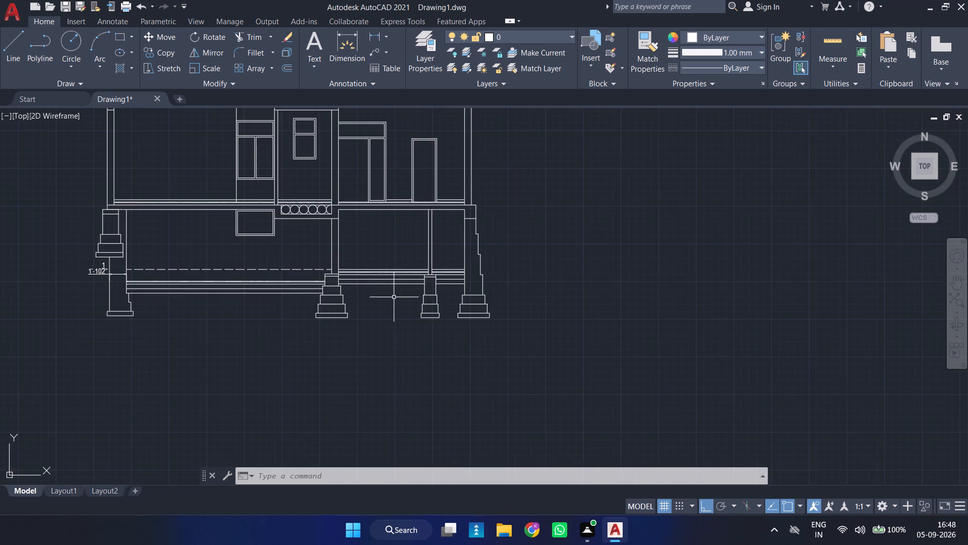
middle_click_drag(394, 297, 538, 310)
scroll(286, 247, "up", 2)
middle_click_drag(286, 247, 289, 253)
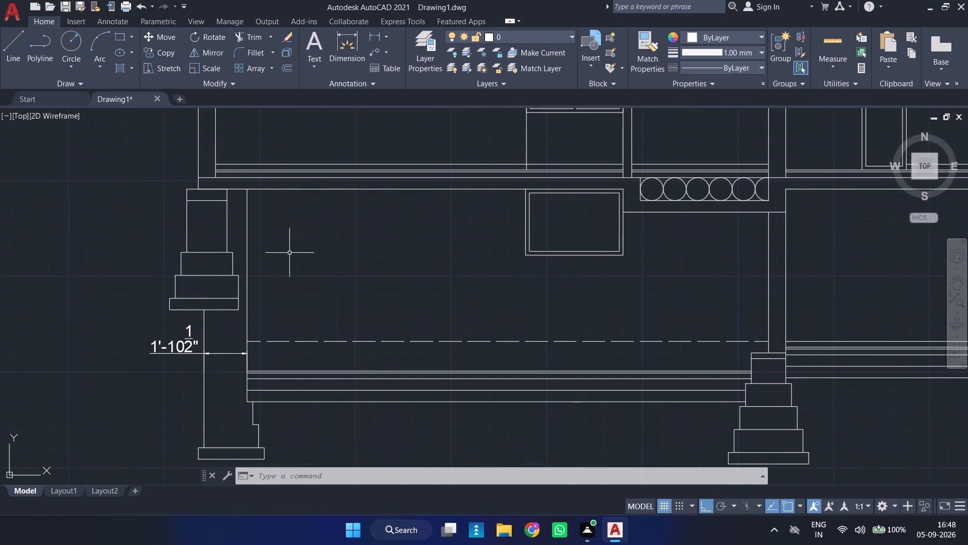
scroll(293, 253, "down", 1)
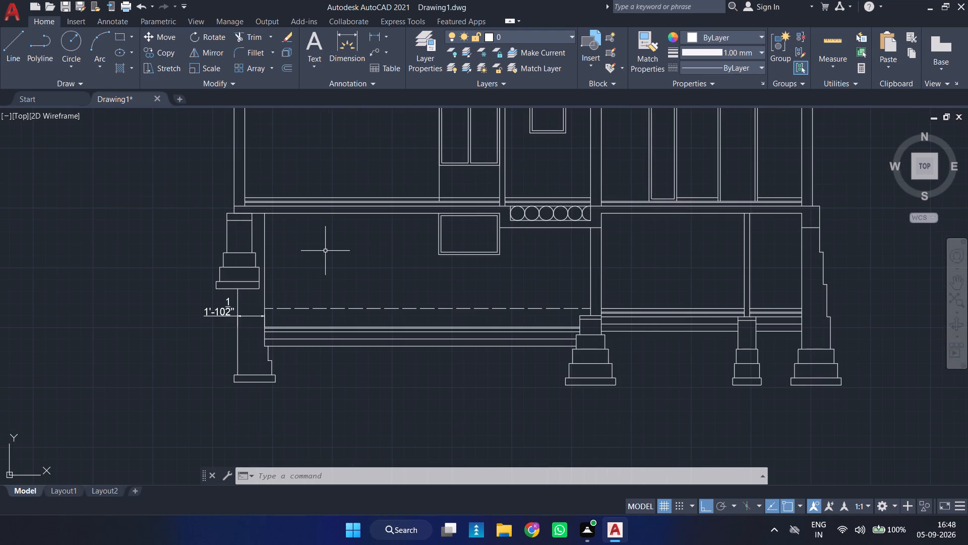
Draw horizontal construction lines through the top of the upper left footing's first widened step and the top of its base course.
type("XL")
key("Return")
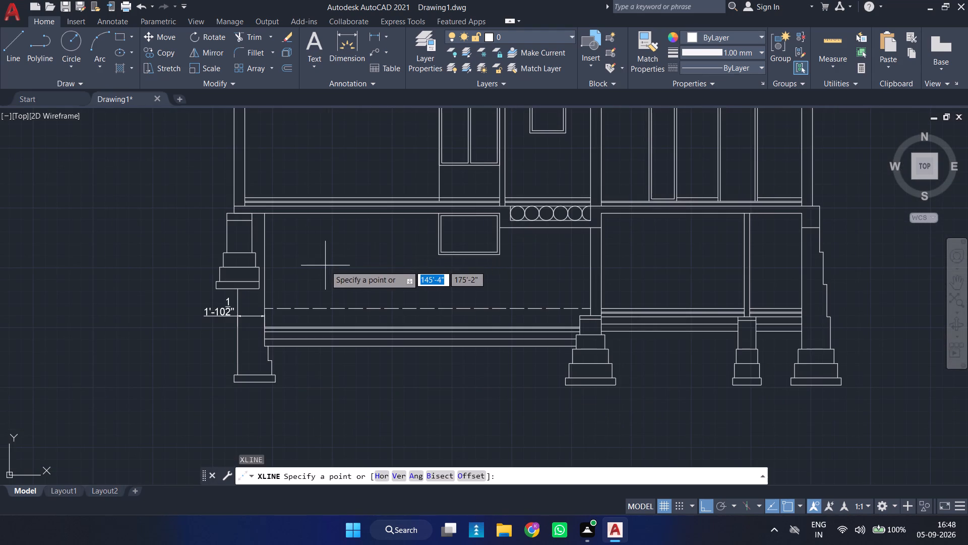
left_click(382, 479)
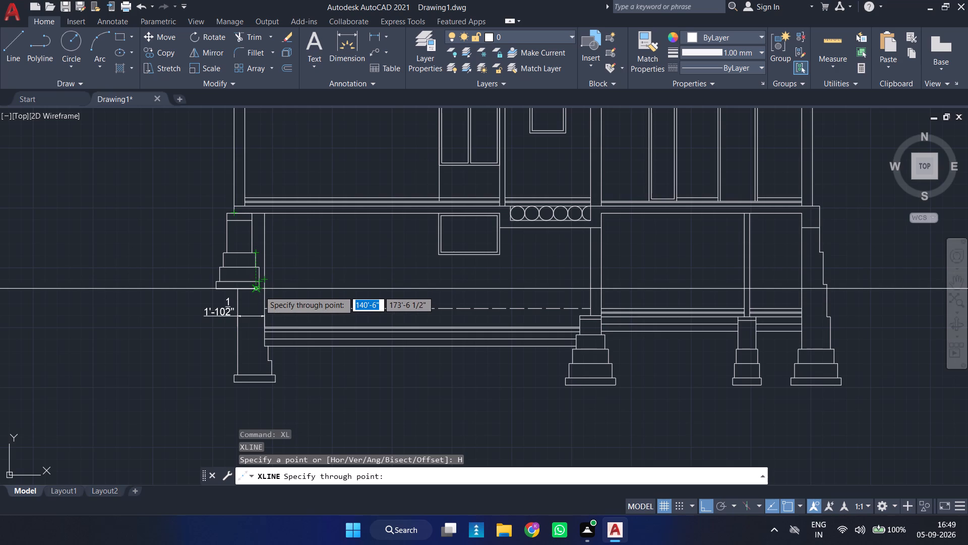
scroll(259, 291, "up", 1)
scroll(262, 289, "down", 2)
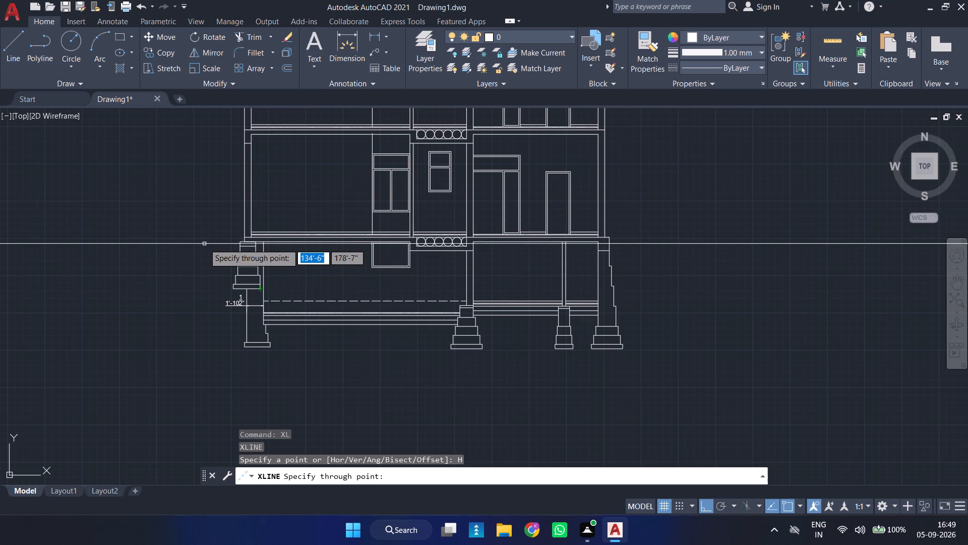
scroll(204, 244, "down", 1)
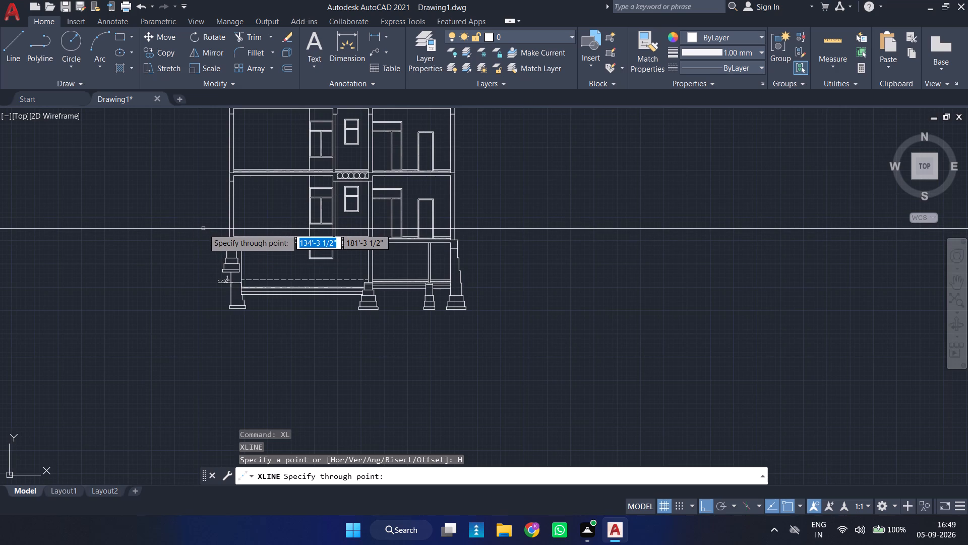
scroll(203, 229, "up", 3)
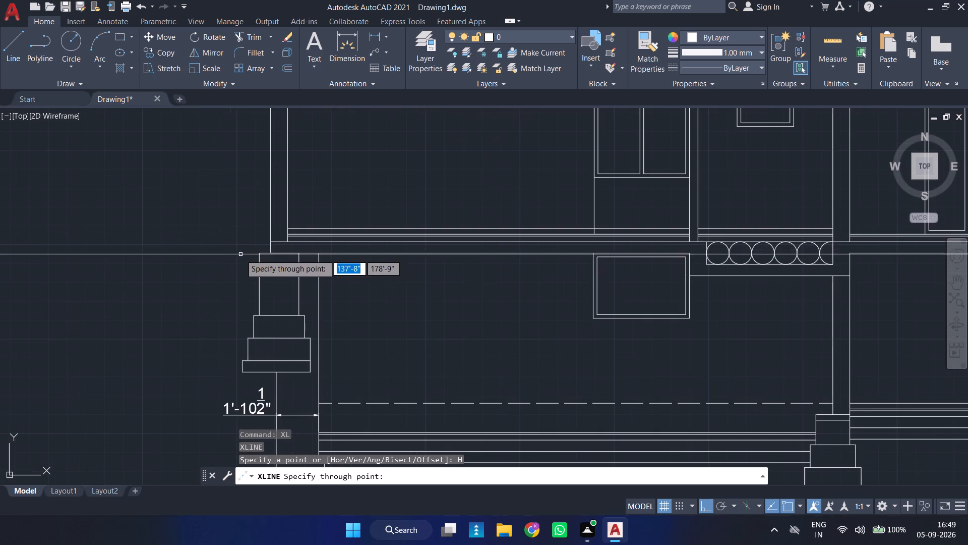
scroll(240, 252, "down", 3)
scroll(245, 250, "up", 2)
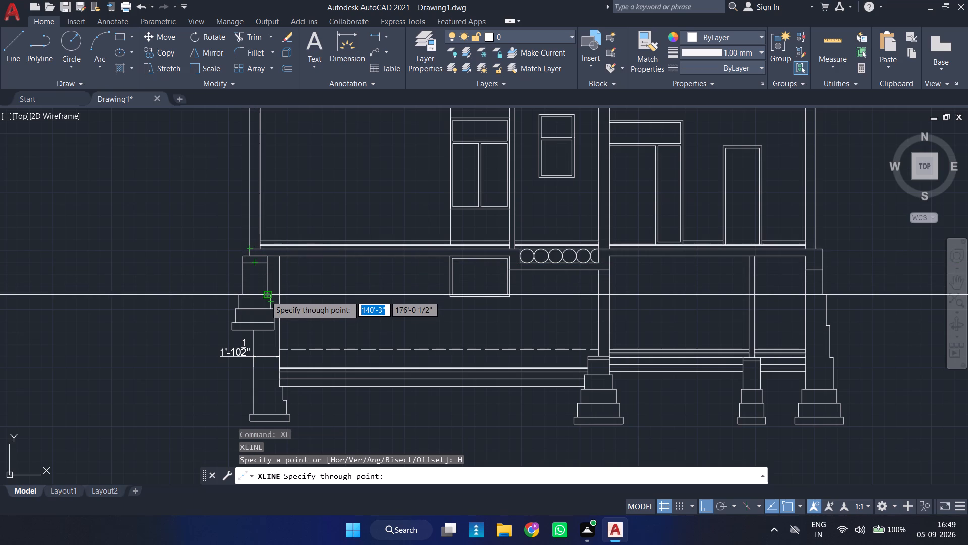
scroll(274, 296, "up", 3)
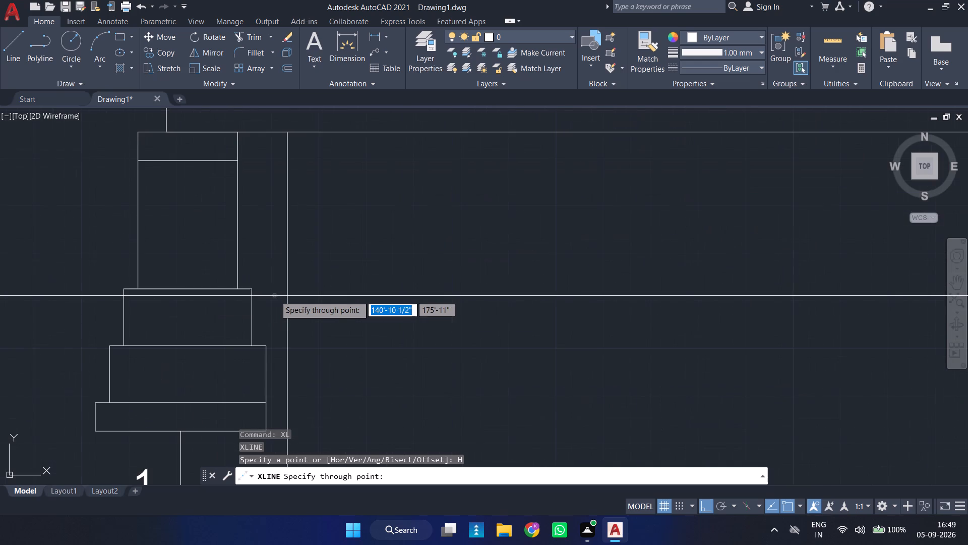
left_click(252, 290)
scroll(330, 289, "down", 3)
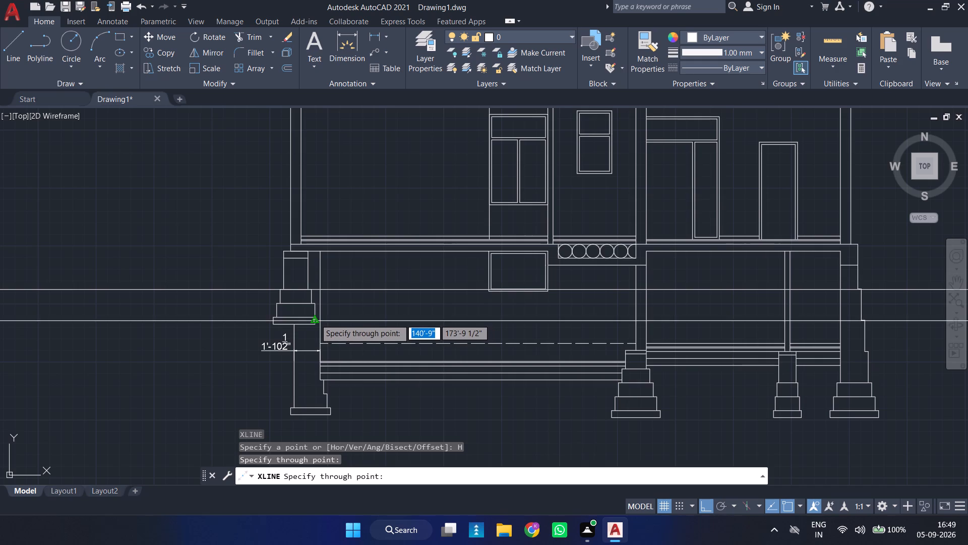
scroll(316, 317, "up", 2)
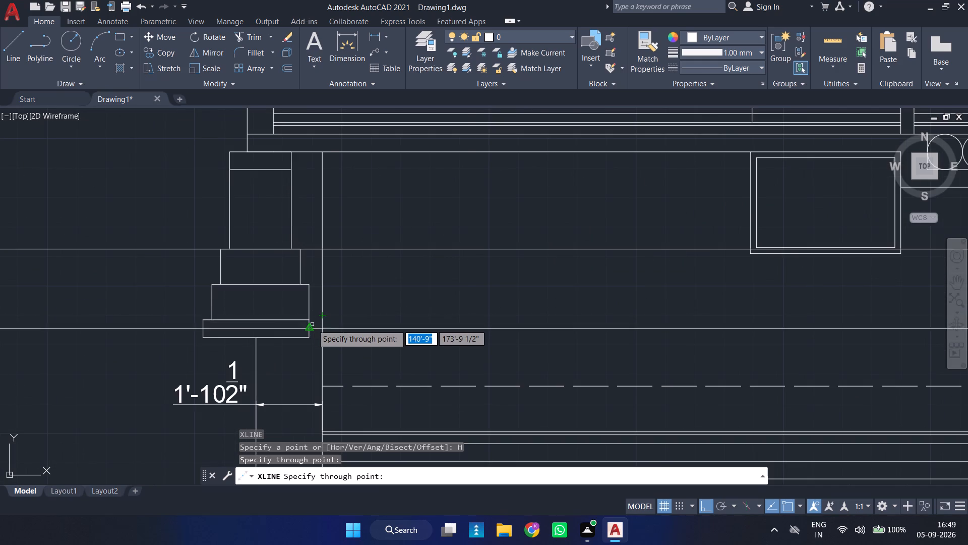
left_click(311, 322)
scroll(375, 320, "down", 3)
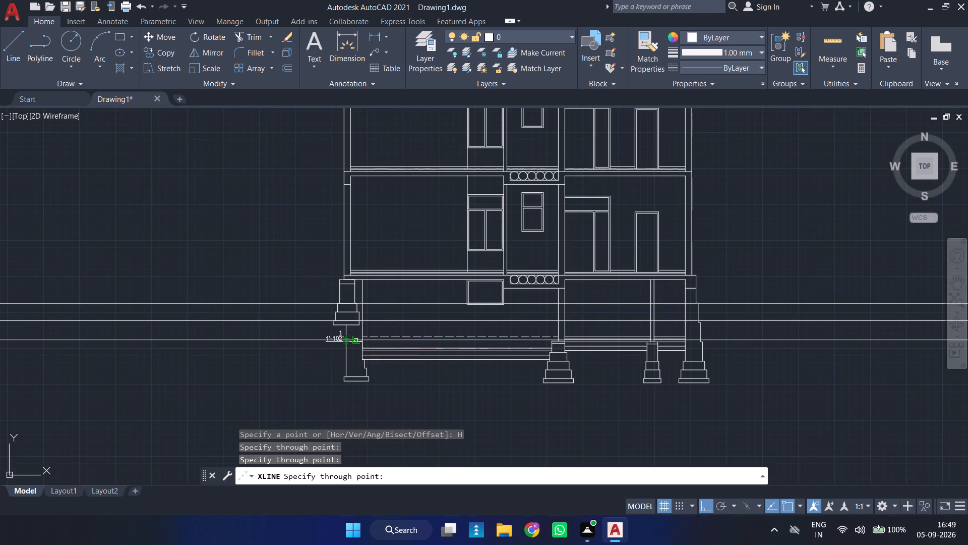
Add two horizontal construction lines through the ends of the thin floor-layer lines at the right basement wall's inner face.
scroll(639, 344, "up", 3)
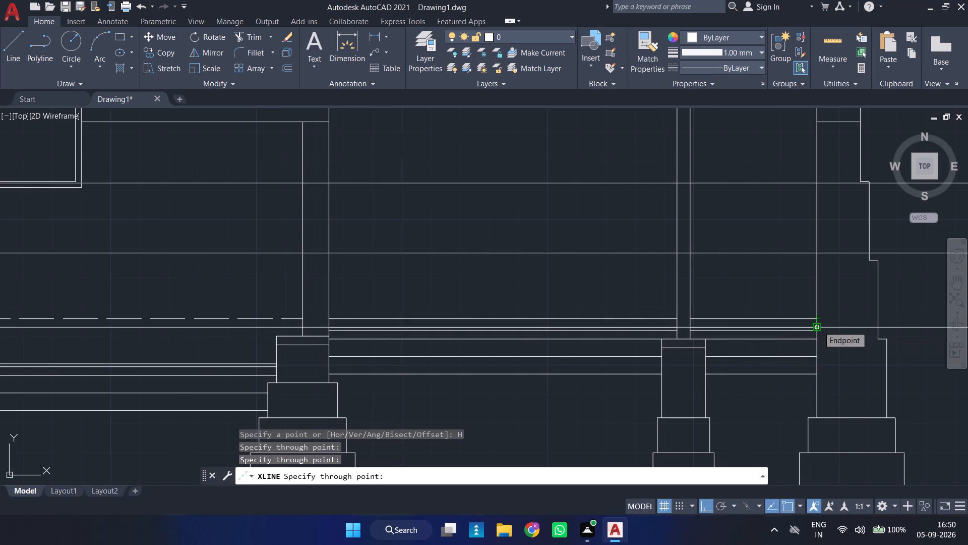
scroll(818, 326, "up", 2)
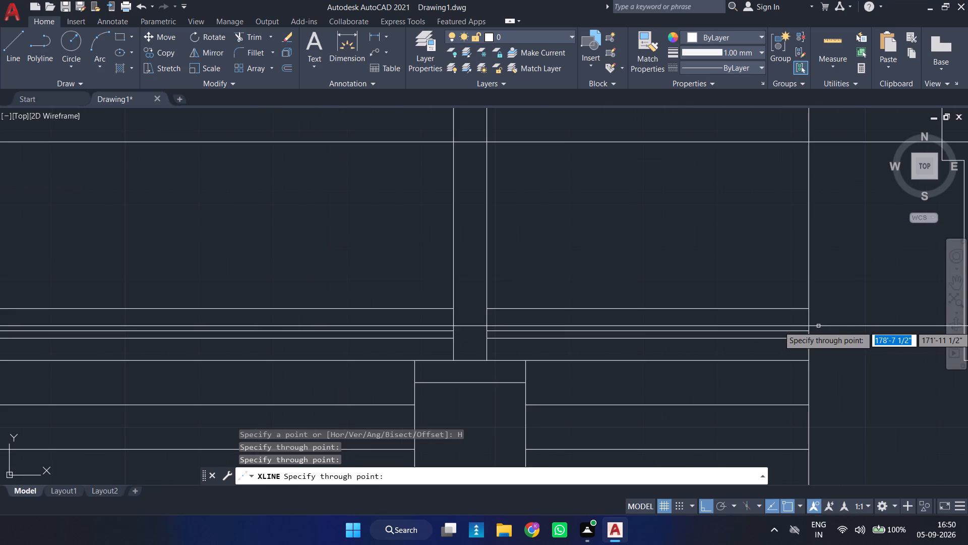
left_click(810, 332)
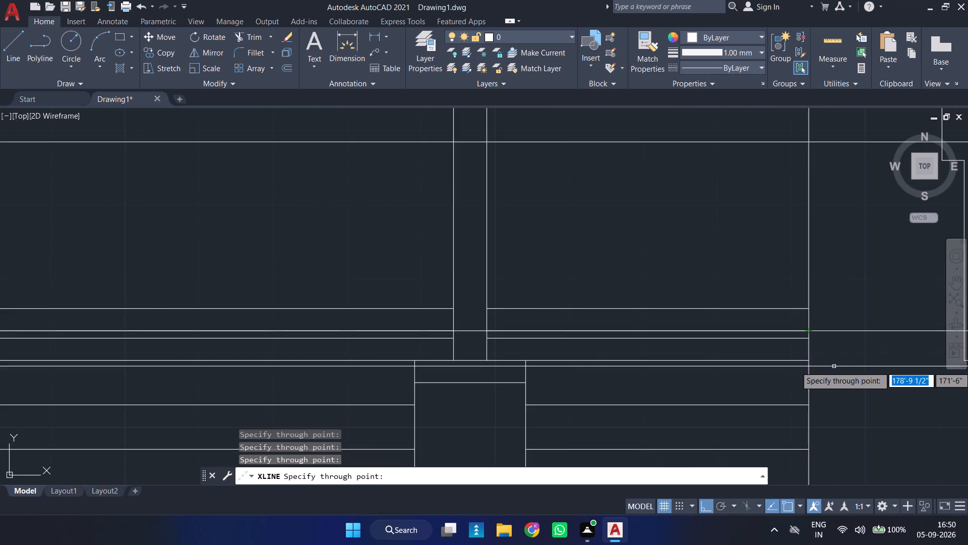
scroll(834, 366, "down", 3)
middle_click_drag(840, 368, 602, 337)
scroll(840, 368, "down", 1)
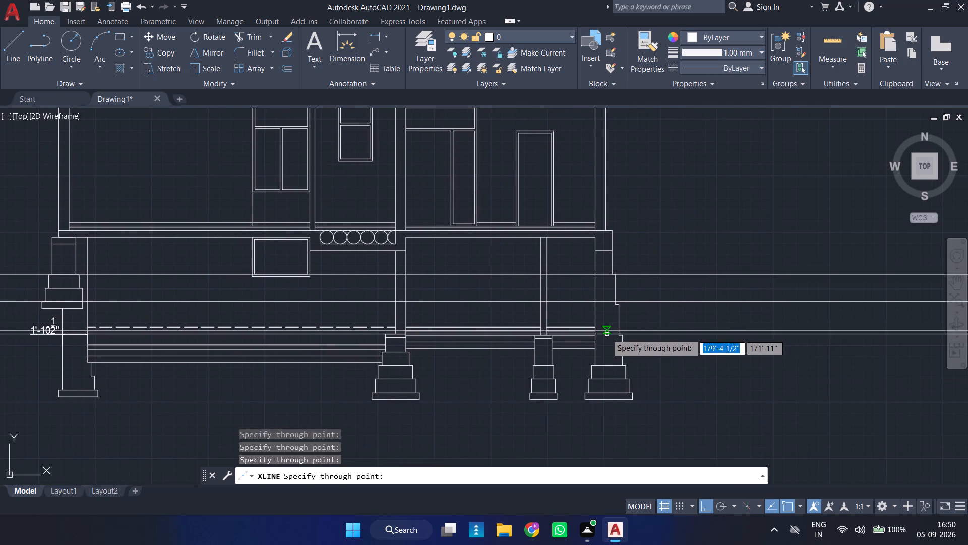
scroll(607, 333, "up", 3)
left_click(552, 335)
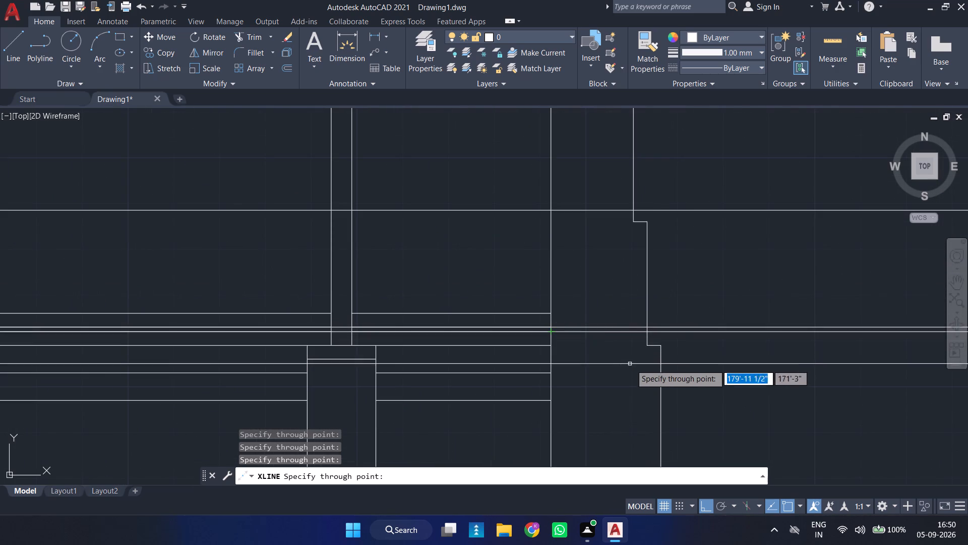
scroll(637, 368, "down", 4)
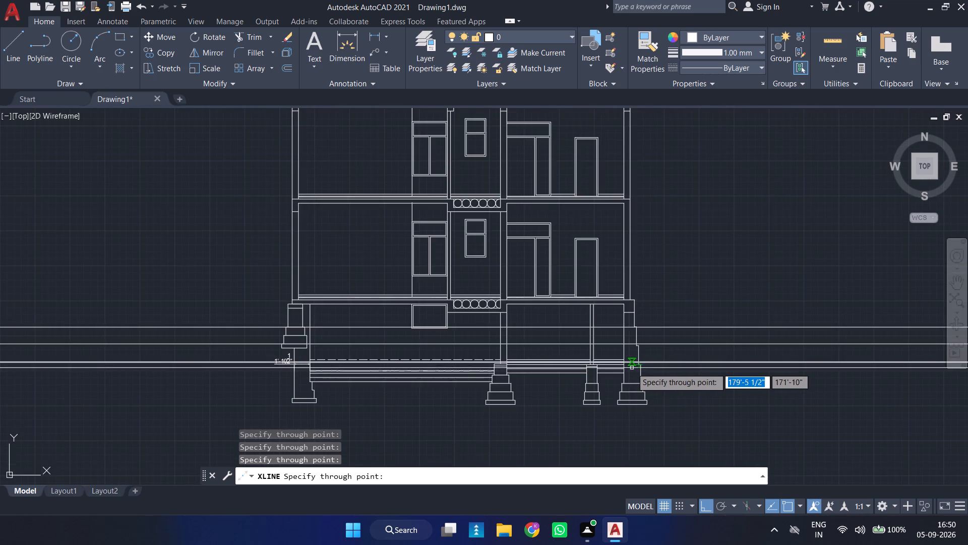
scroll(632, 368, "up", 2)
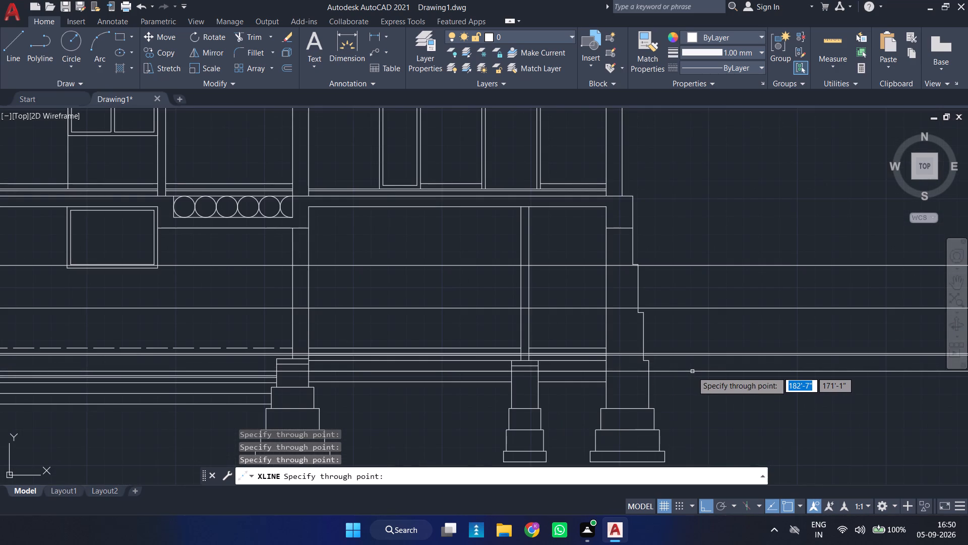
key("Escape")
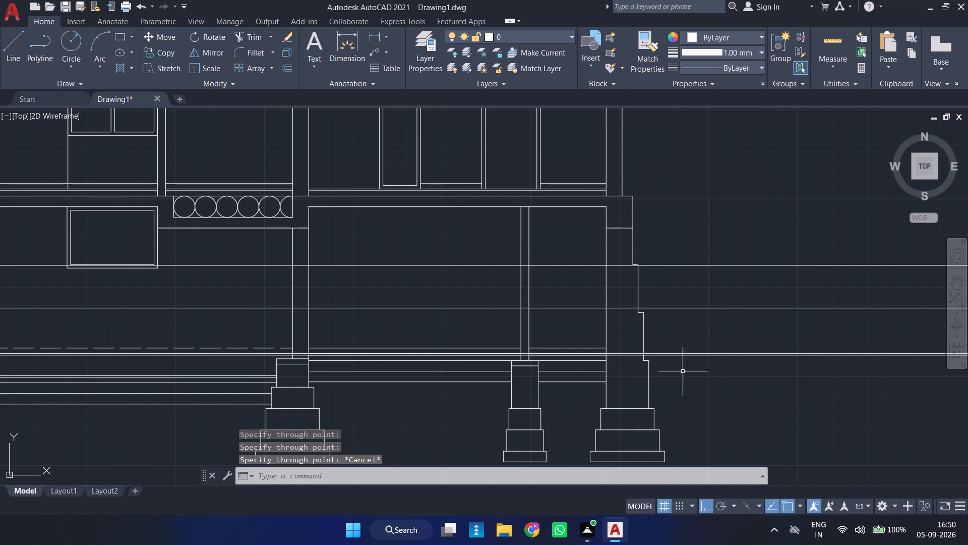
Examine how the right basement wall's stepped outer face lines up with the horizontal construction lines and the footings.
scroll(652, 370, "up", 2)
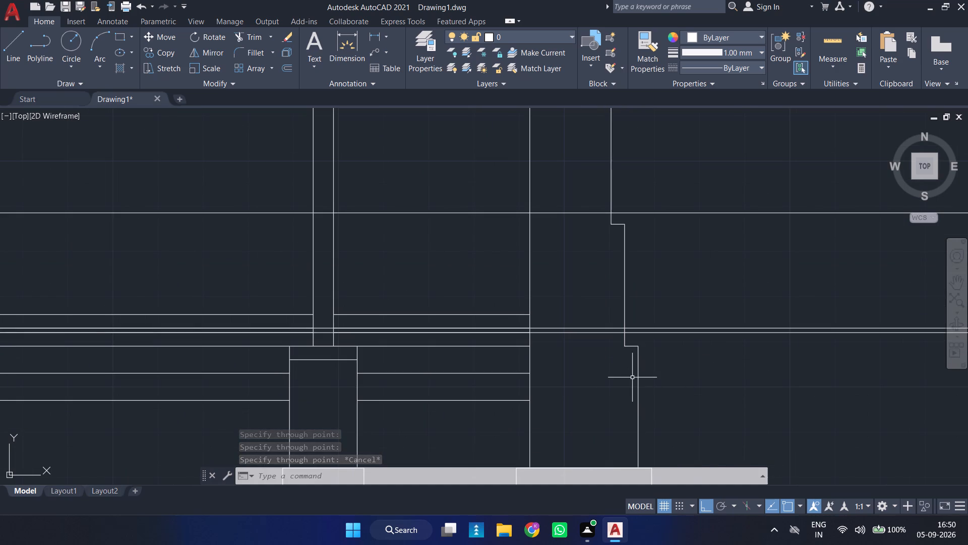
scroll(632, 360, "down", 3)
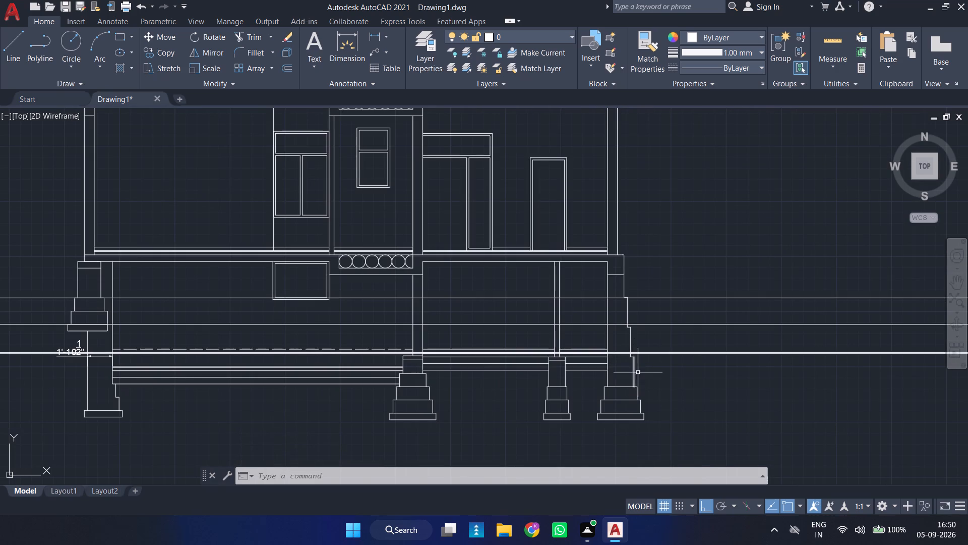
scroll(643, 393, "up", 1)
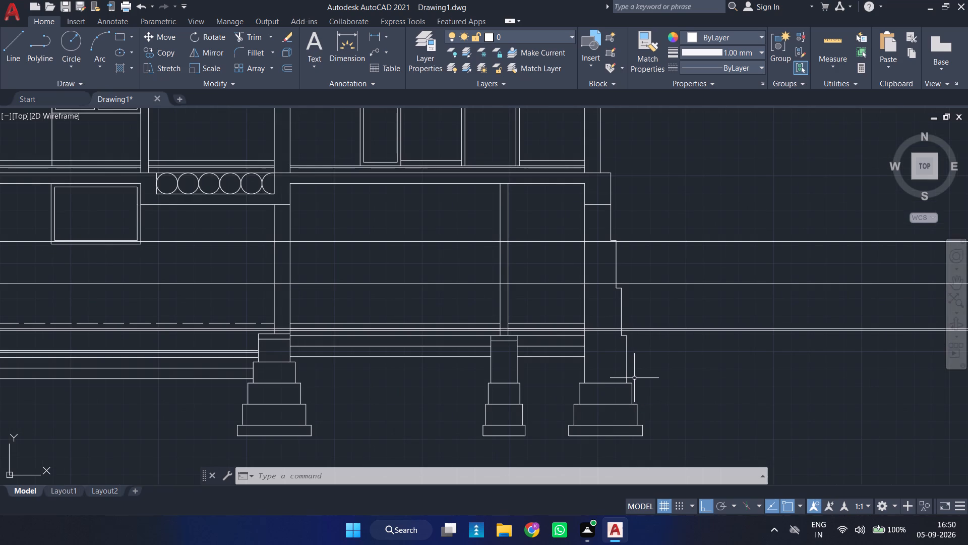
scroll(610, 315, "down", 1)
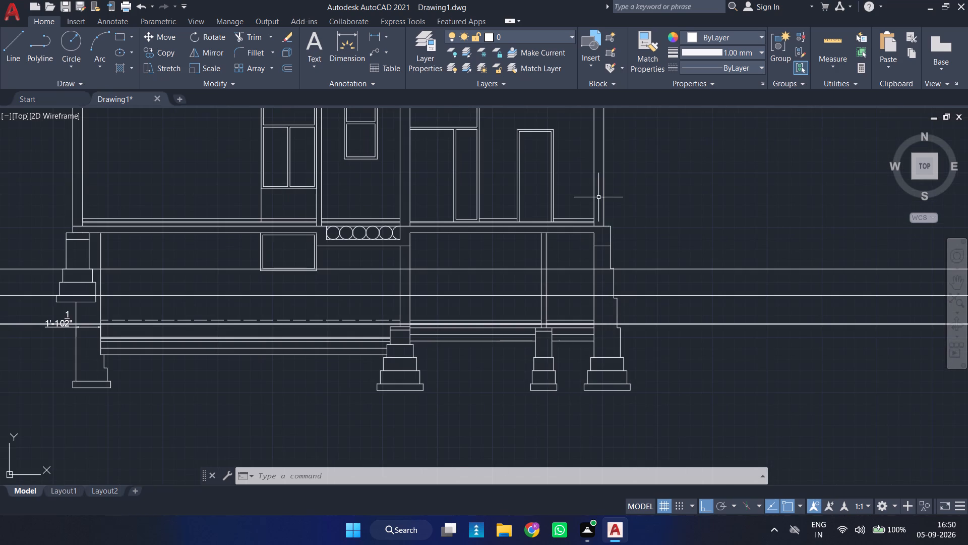
scroll(604, 232, "up", 2)
middle_click_drag(606, 233, 599, 296)
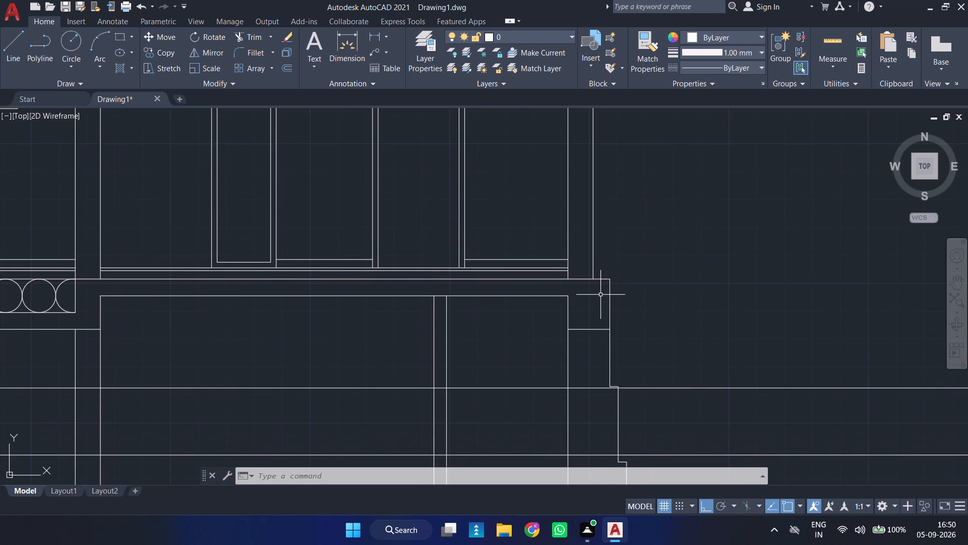
scroll(592, 305, "up", 1)
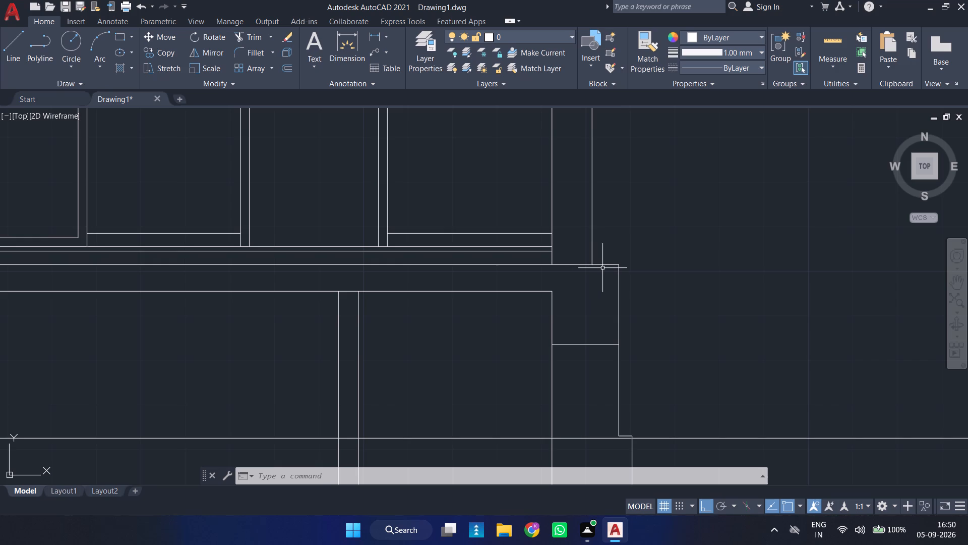
scroll(601, 263, "down", 3)
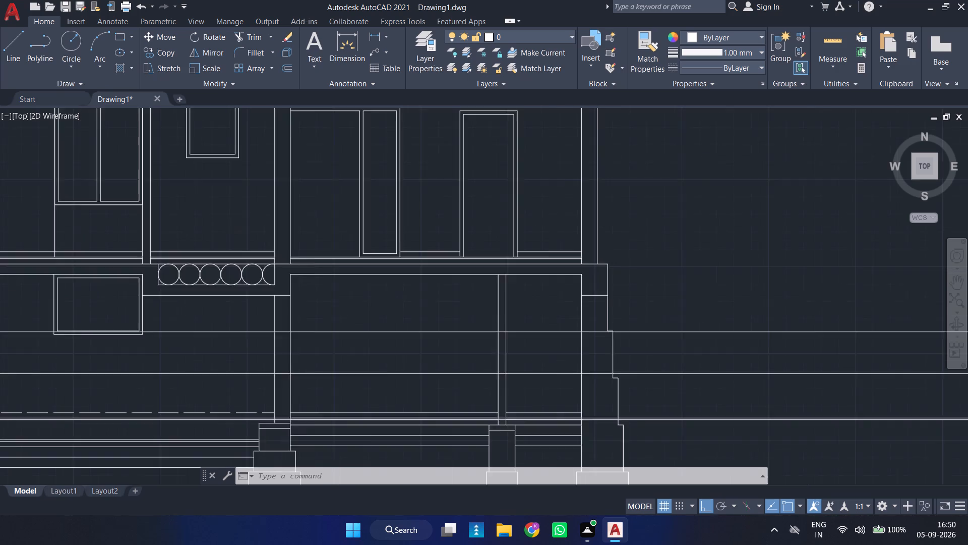
scroll(577, 291, "down", 2)
scroll(448, 305, "up", 3)
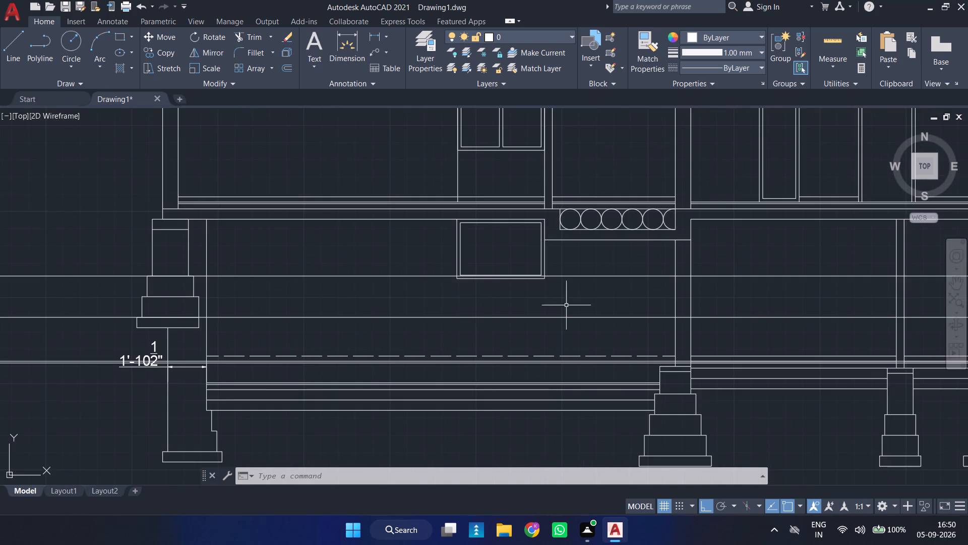
scroll(595, 303, "down", 2)
middle_click_drag(663, 317, 547, 326)
scroll(630, 312, "up", 2)
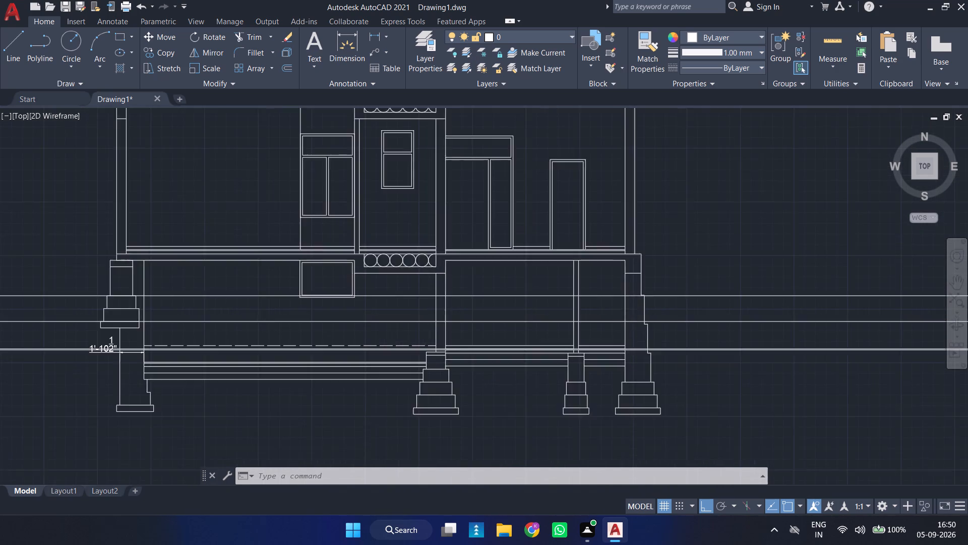
middle_click_drag(727, 433, 677, 375)
scroll(631, 349, "up", 2)
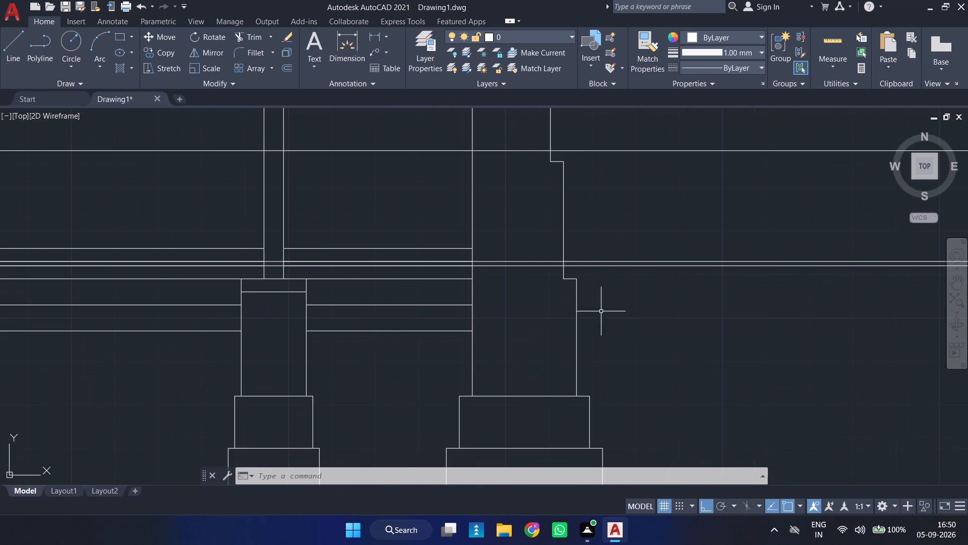
Move the two lower ledges and their upright lines on the right wall's outer face up 3" to the lower close-set construction line.
left_click(571, 289)
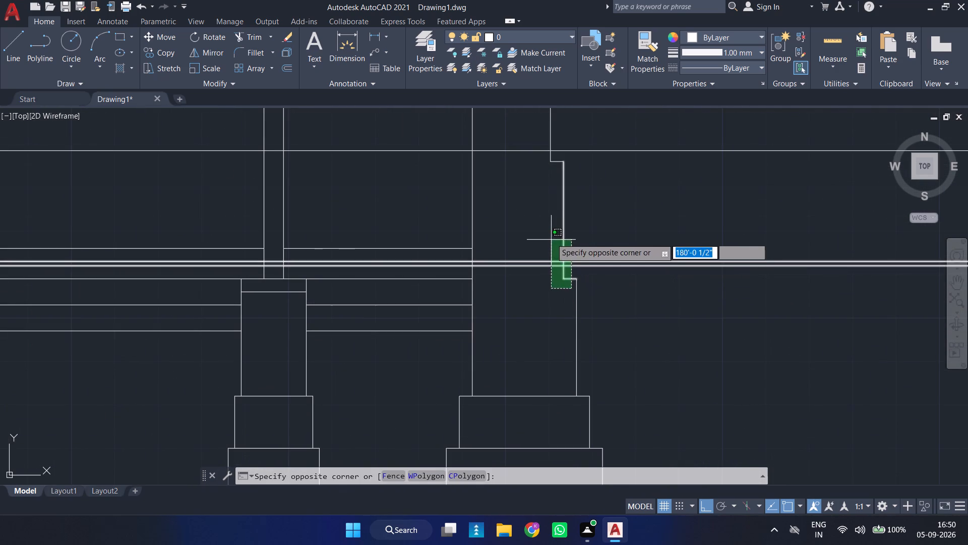
left_click(558, 294)
left_click(573, 285)
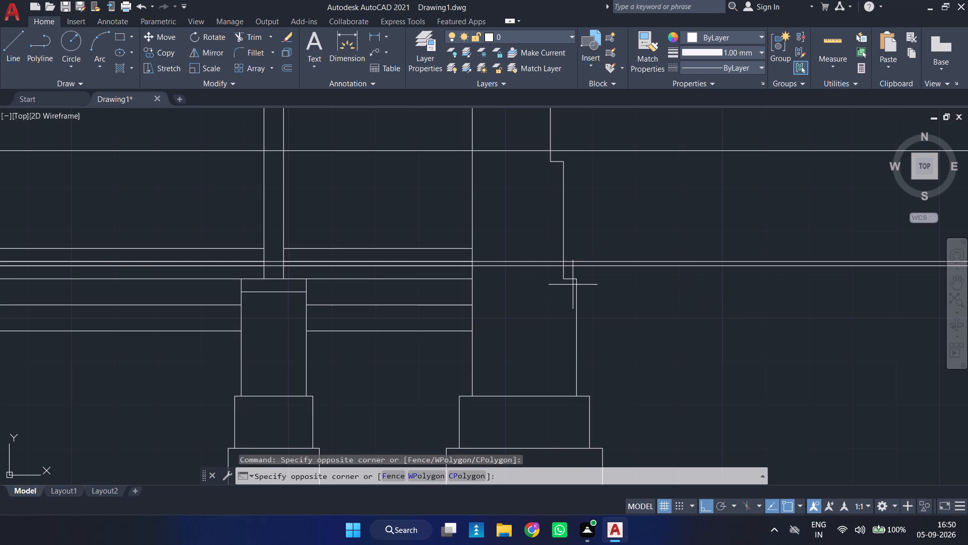
left_click(561, 275)
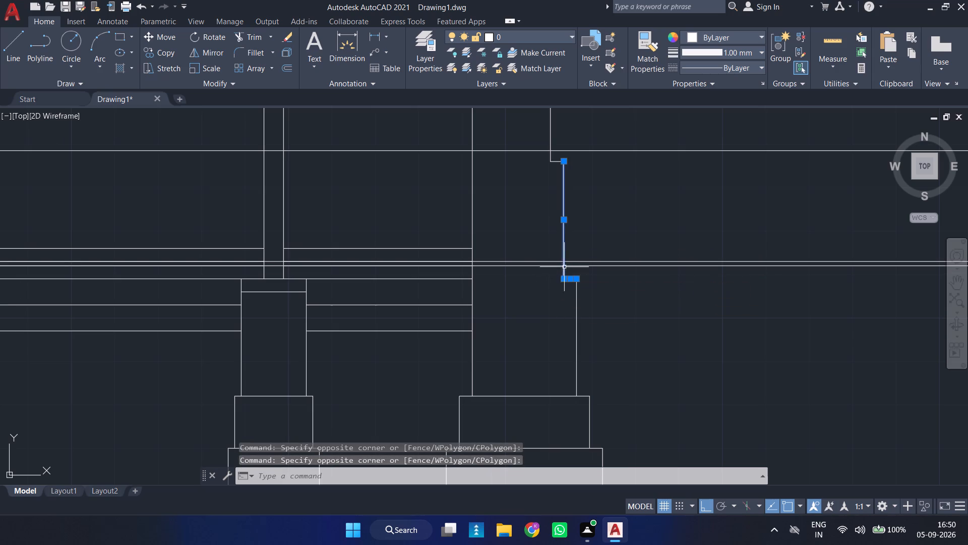
middle_click_drag(549, 181, 528, 299)
scroll(530, 287, "up", 2)
left_click(534, 283)
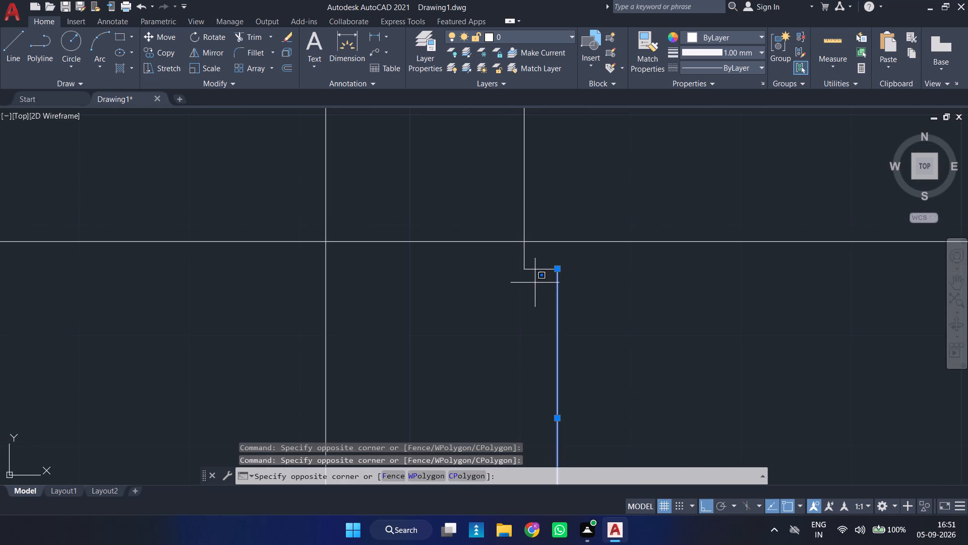
left_click(521, 259)
scroll(519, 241, "down", 2)
middle_click_drag(509, 174, 495, 249)
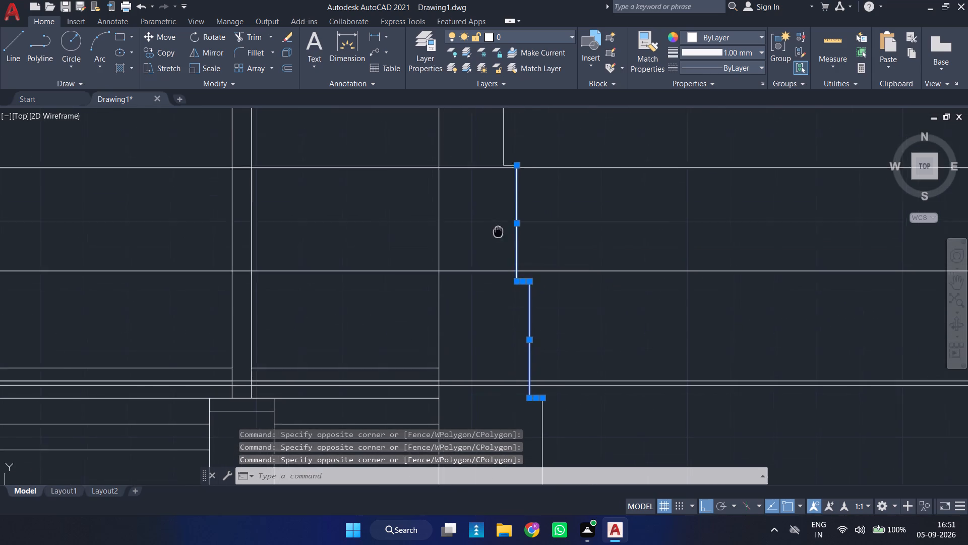
middle_click_drag(495, 249, 487, 304)
scroll(492, 253, "up", 1)
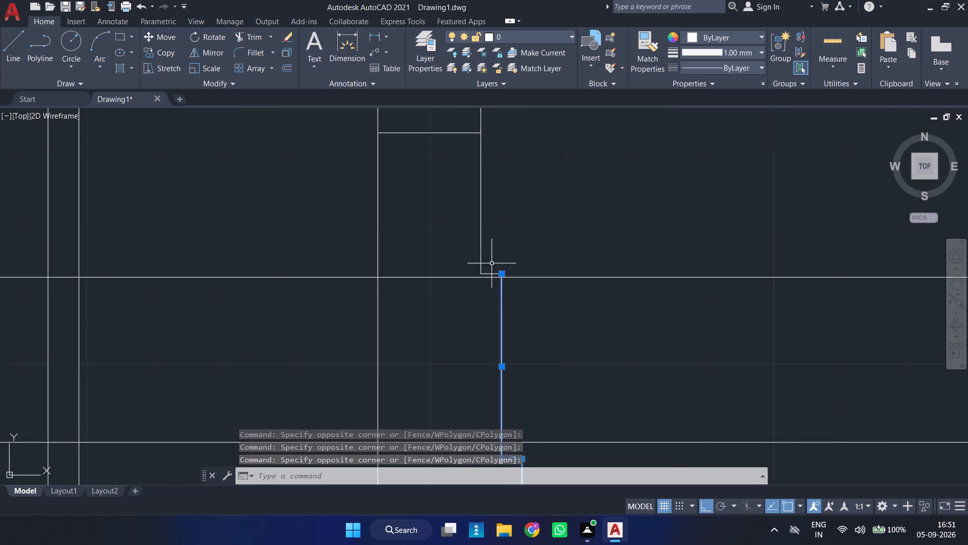
scroll(565, 229, "down", 3)
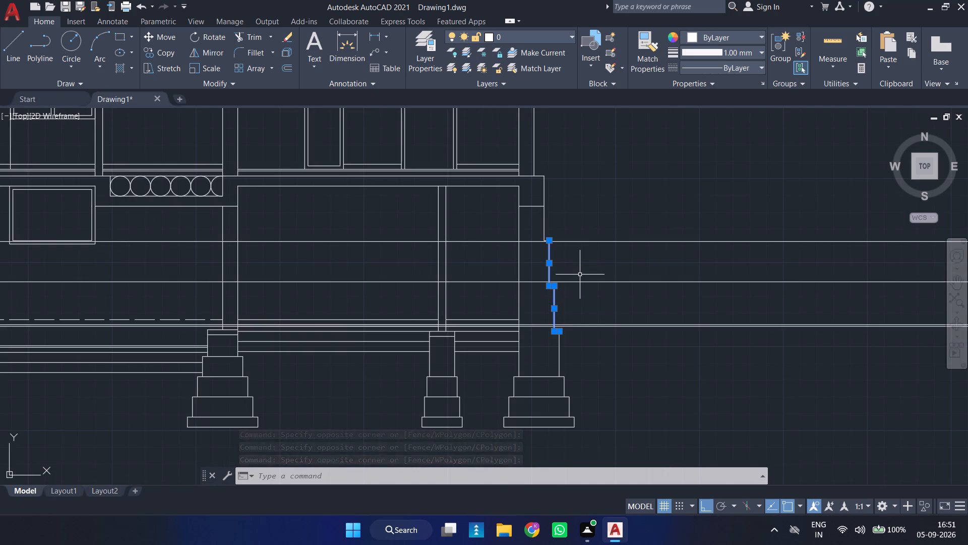
key("m")
key("Return")
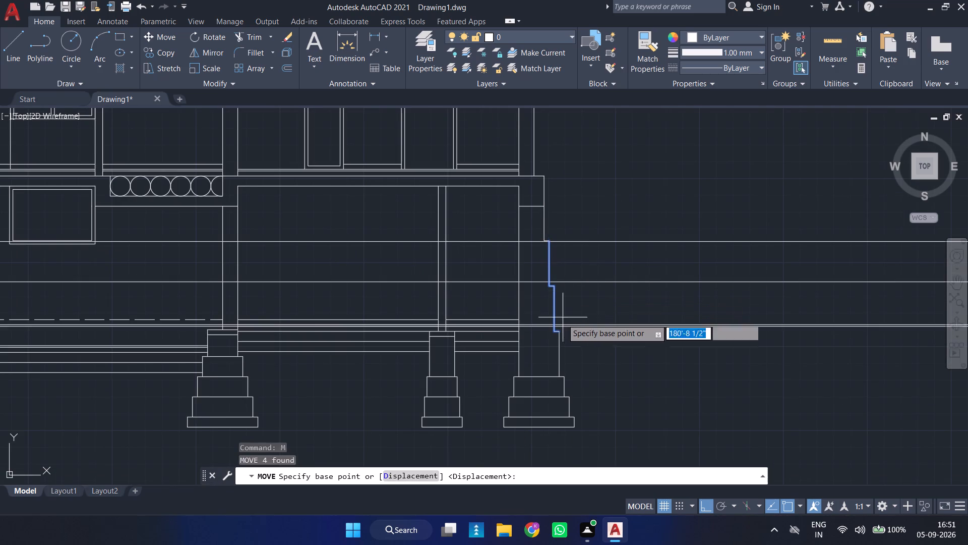
scroll(562, 320, "up", 5)
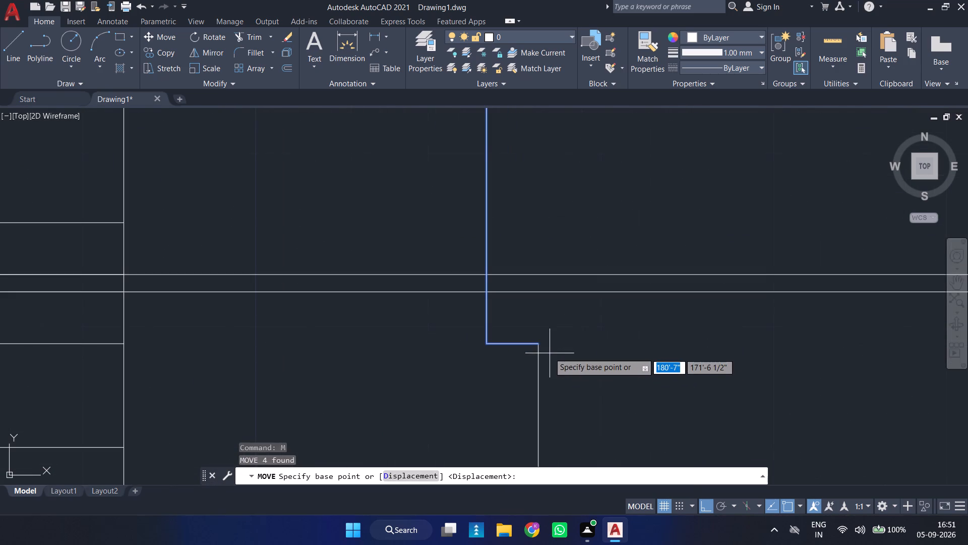
left_click(537, 345)
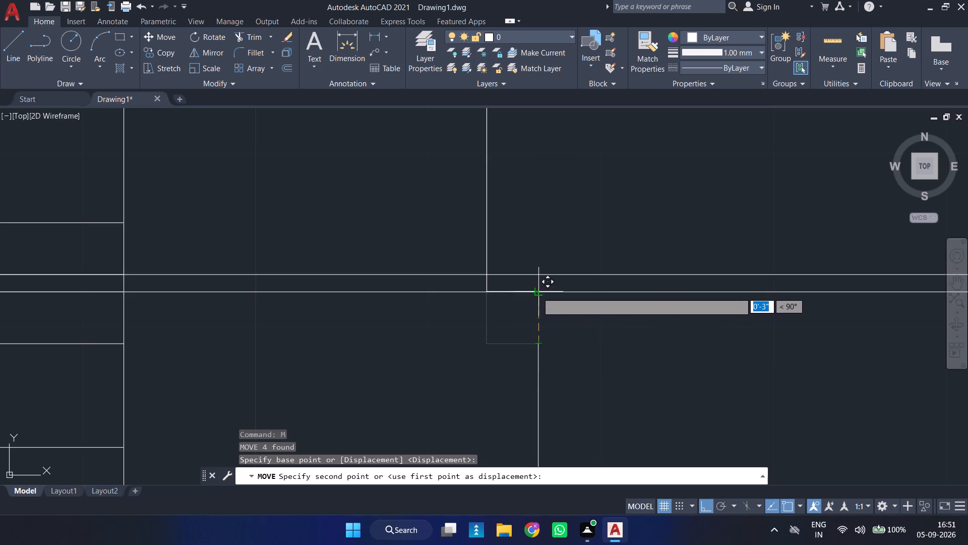
left_click(537, 291)
Move the uppermost ledge line of the right wall's outer face down onto the top horizontal construction line.
scroll(552, 286, "down", 4)
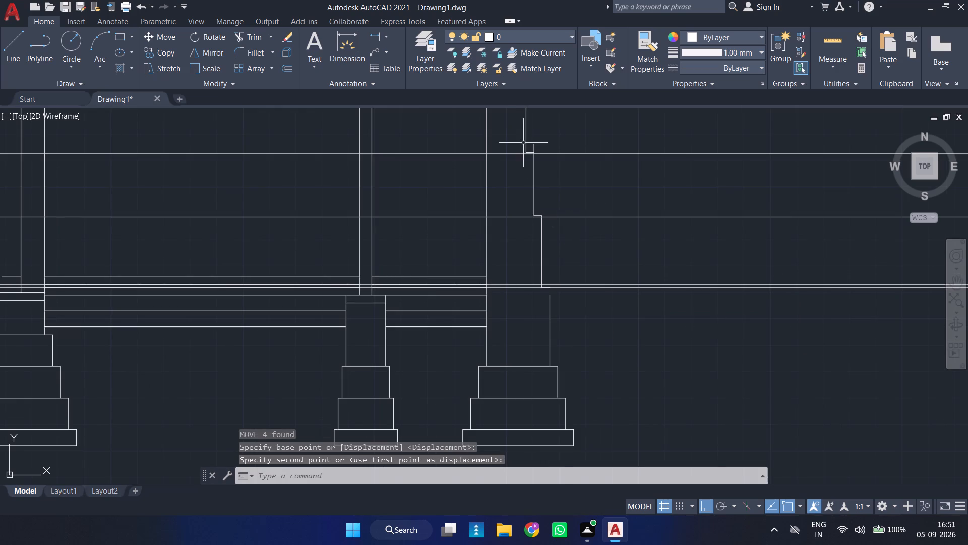
scroll(523, 143, "up", 4)
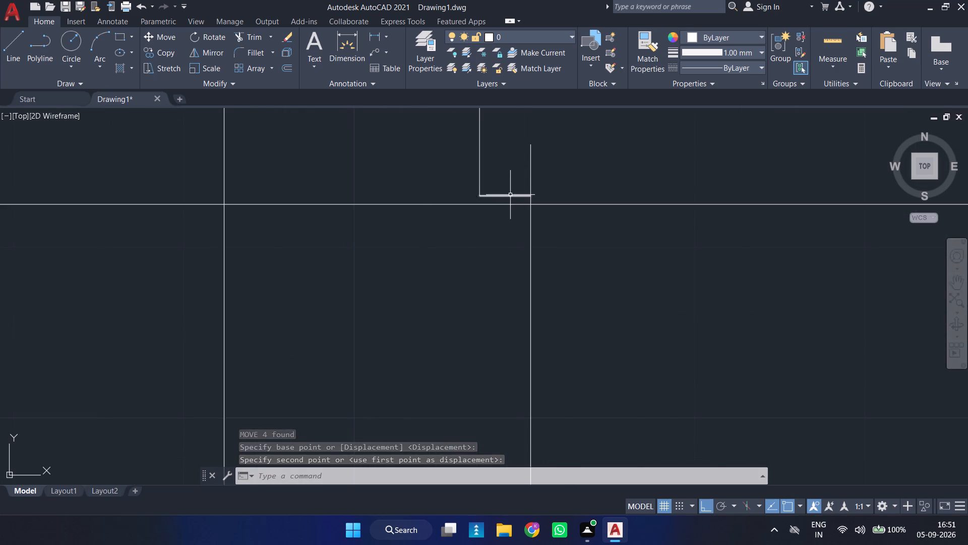
left_click(510, 195)
key("m")
key("Return")
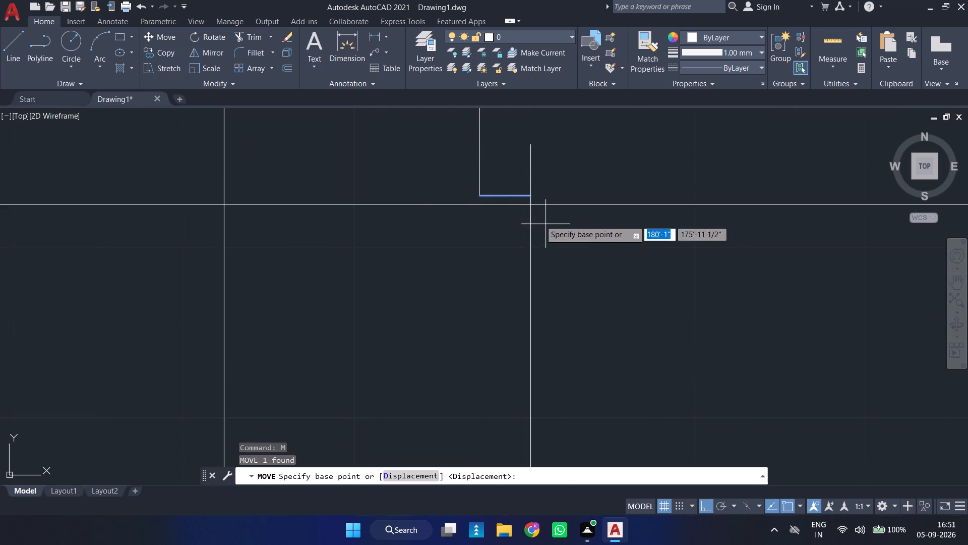
left_click(531, 197)
left_click(531, 208)
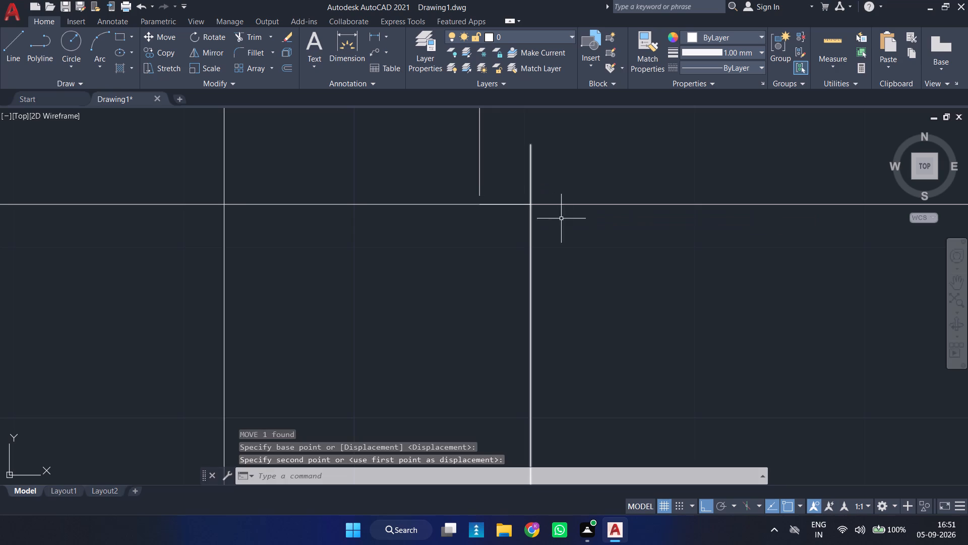
key("Escape")
Delete the vertical line between the upper and middle ledges of the right wall's outer face.
left_click(549, 177)
left_click(519, 175)
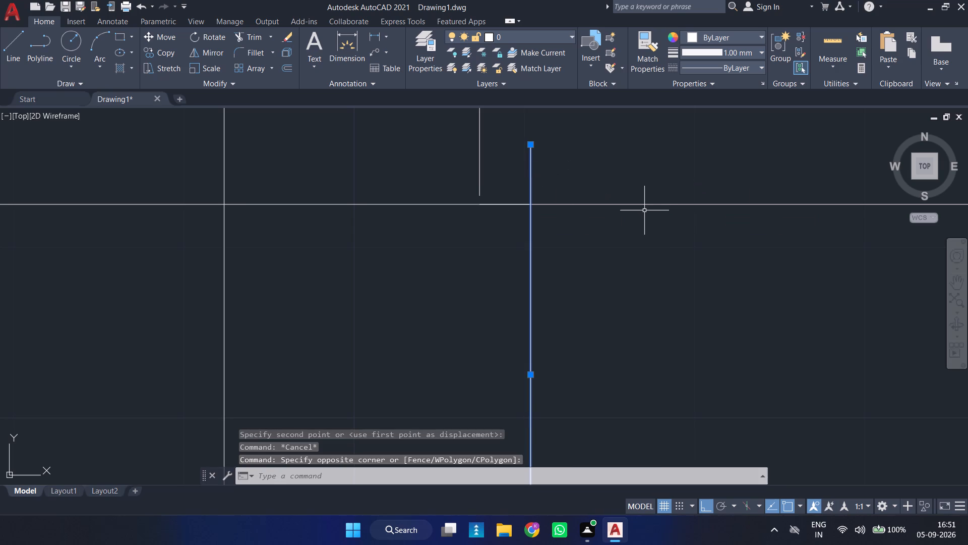
key("Delete")
Delete the four horizontal construction lines crossing the basement part of the section.
scroll(640, 205, "down", 1)
left_click(645, 225)
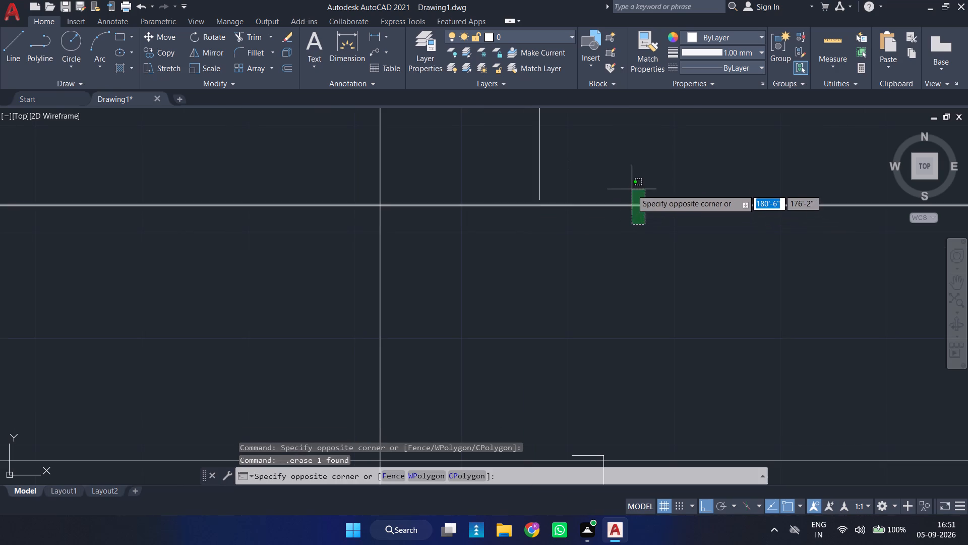
left_click(632, 189)
scroll(659, 230, "down", 3)
left_click(741, 374)
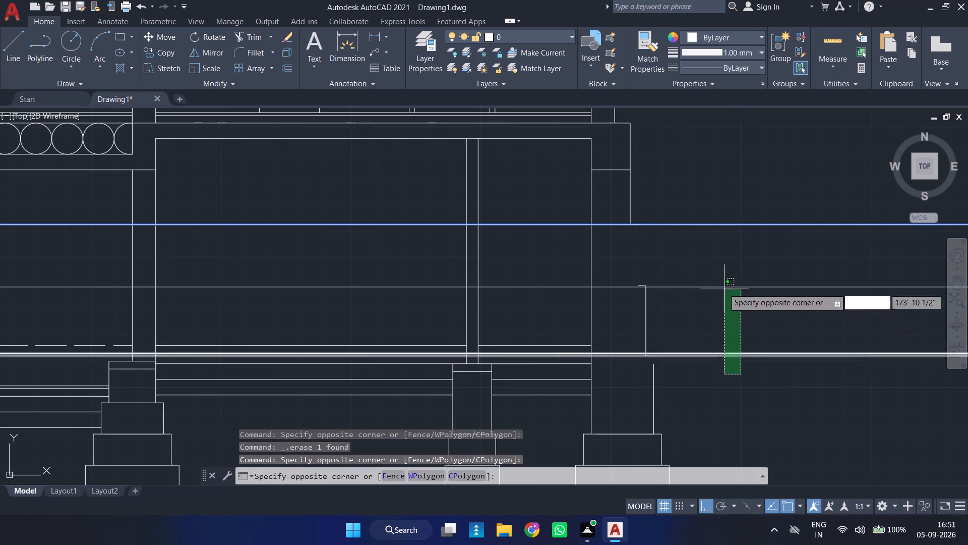
left_click(719, 275)
key("Delete")
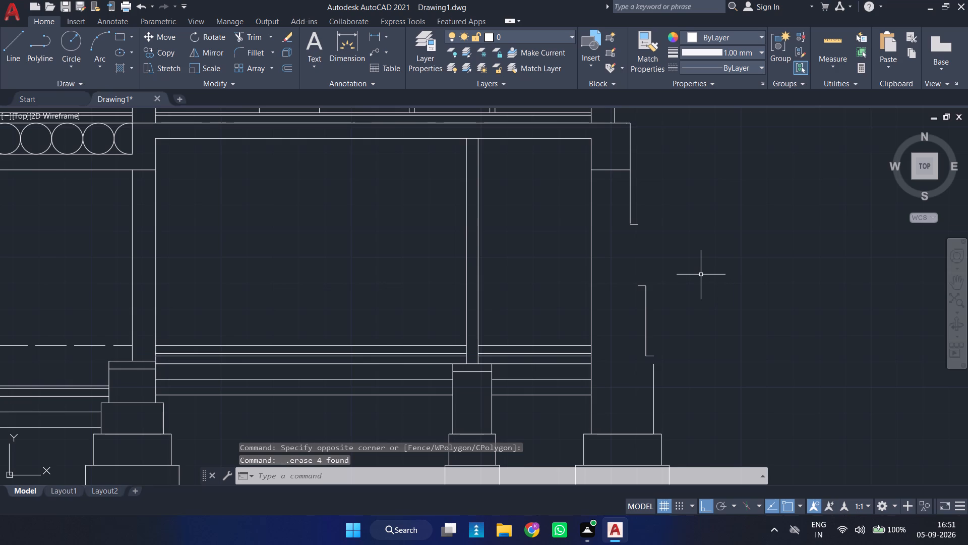
Draw a vertical line from the middle ledge's inner end up to the upper ledge's outer end on the right wall.
key("l")
key("Return")
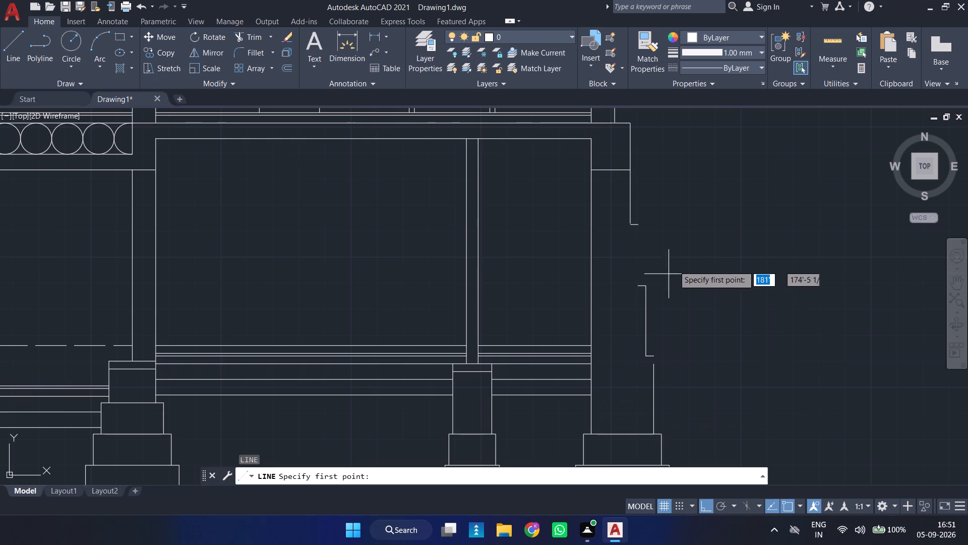
scroll(640, 285, "up", 2)
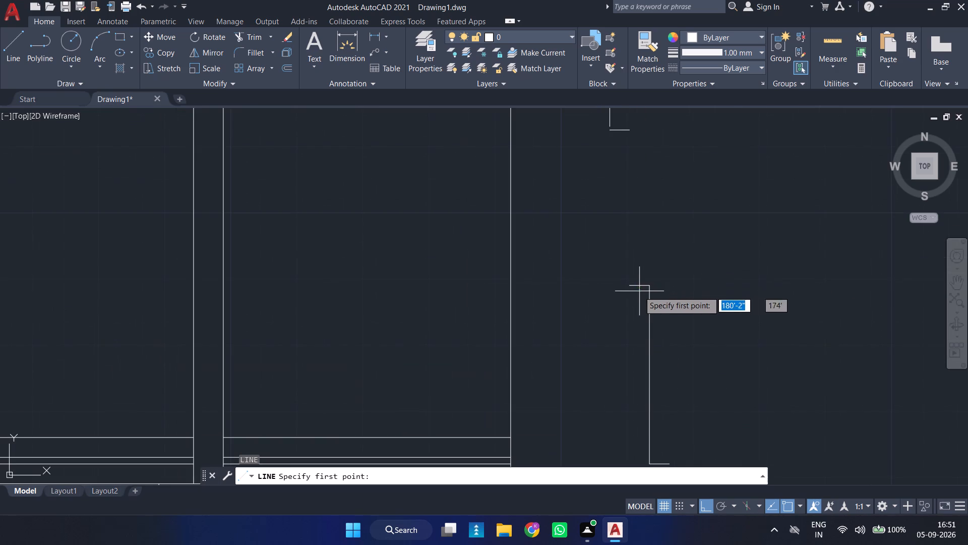
left_click(629, 285)
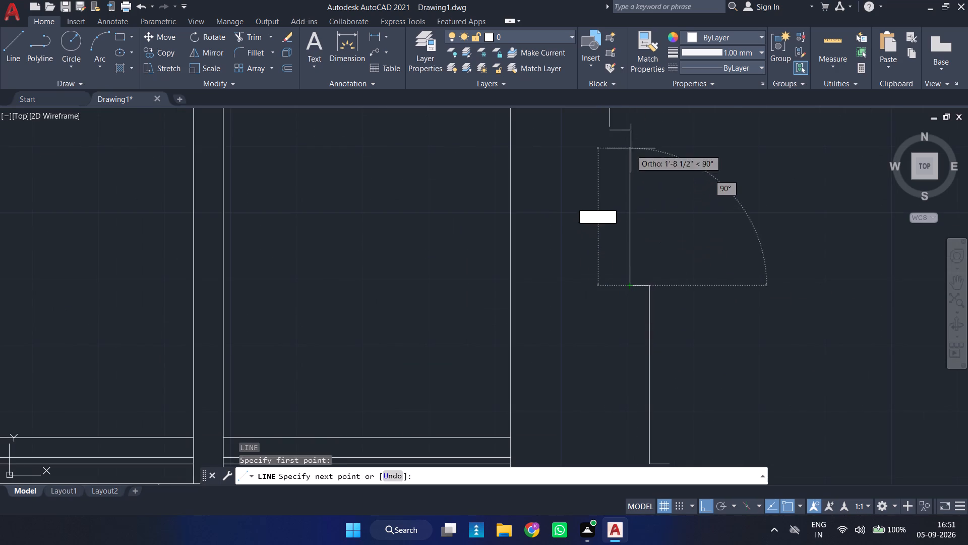
left_click(632, 126)
key("space")
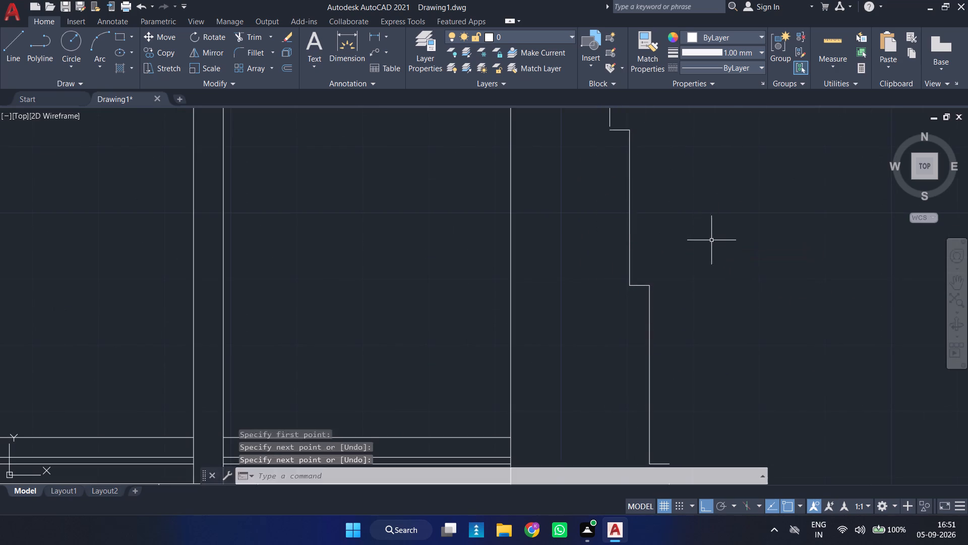
Extend the right wall's lowest outer vertical up to the bottom ledge and its uppermost vertical down to the top ledge.
scroll(698, 295, "down", 2)
middle_click_drag(716, 376, 715, 376)
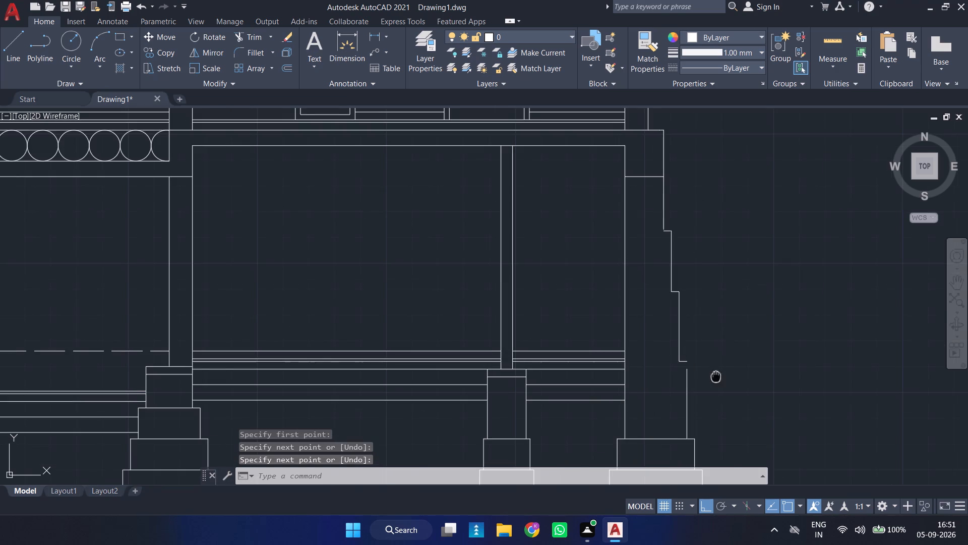
middle_click_drag(715, 376, 633, 309)
scroll(625, 299, "up", 2)
key("space")
scroll(551, 329, "up", 2)
key("Escape")
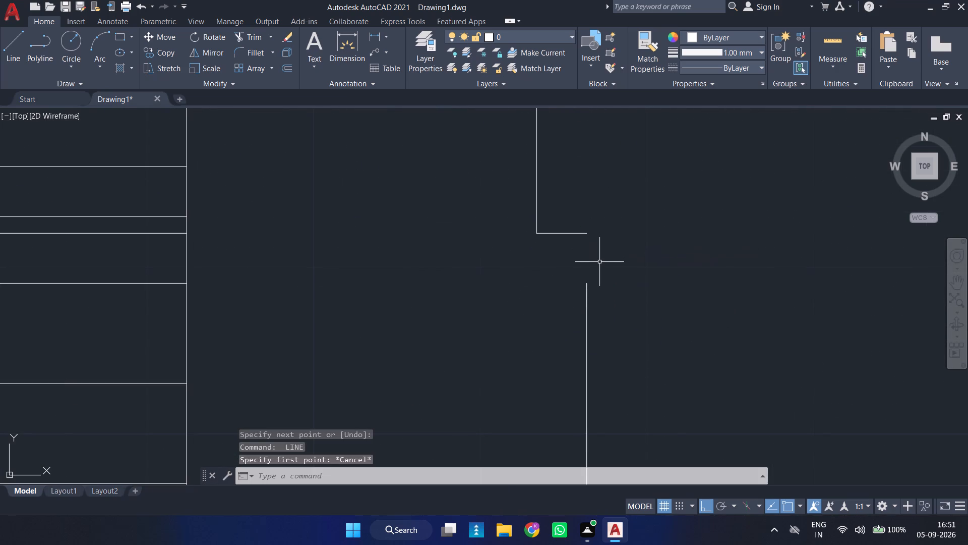
key("e")
key("x")
key("Return")
left_click(588, 292)
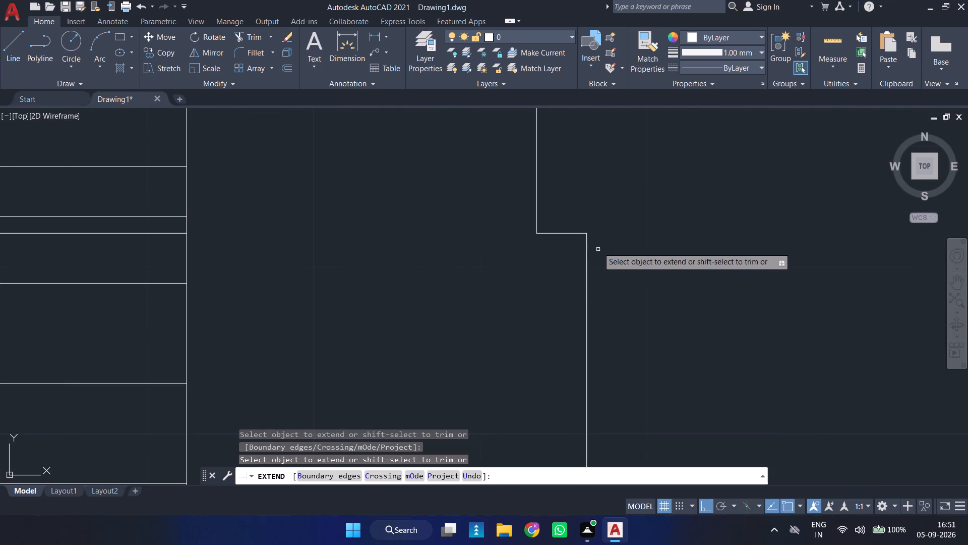
scroll(597, 246, "down", 2)
middle_click_drag(571, 190, 543, 421)
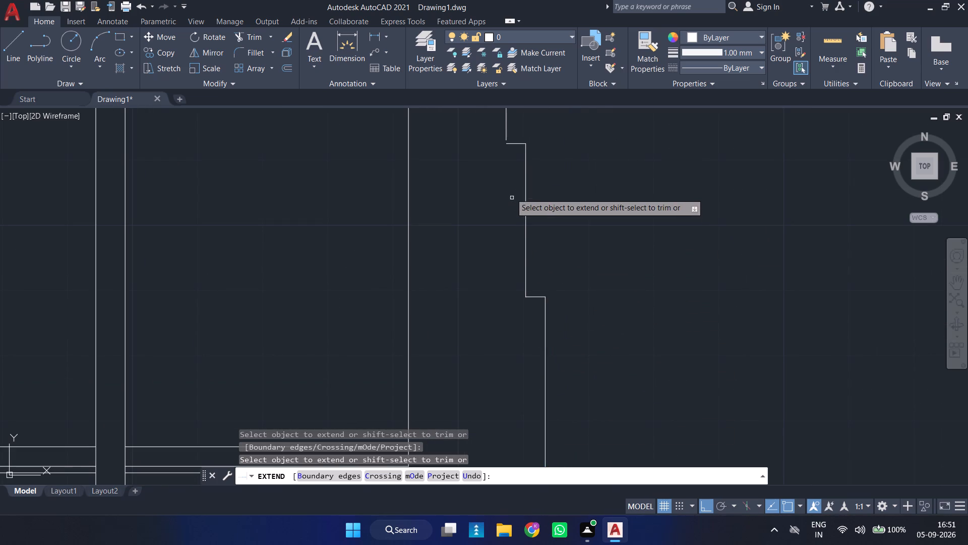
left_click(505, 132)
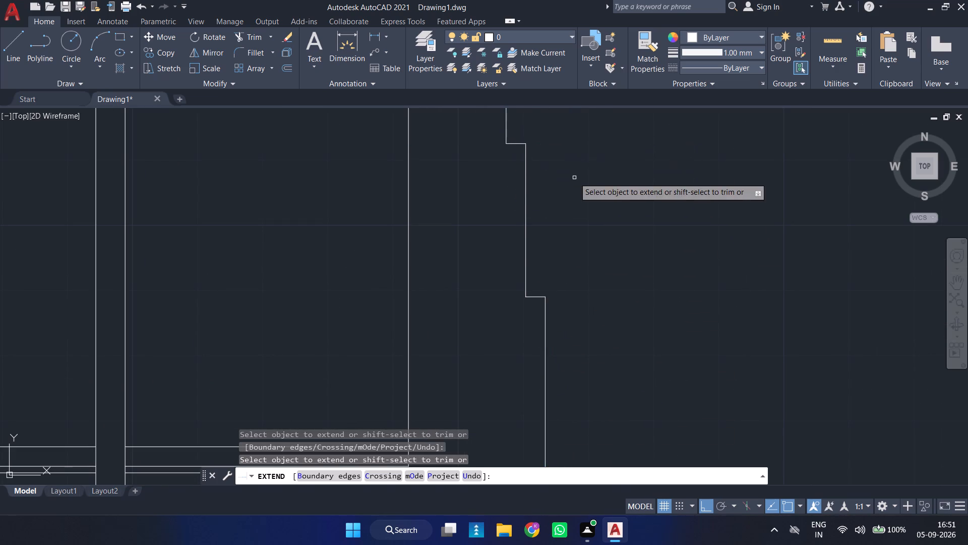
scroll(574, 178, "down", 4)
scroll(610, 229, "down", 1)
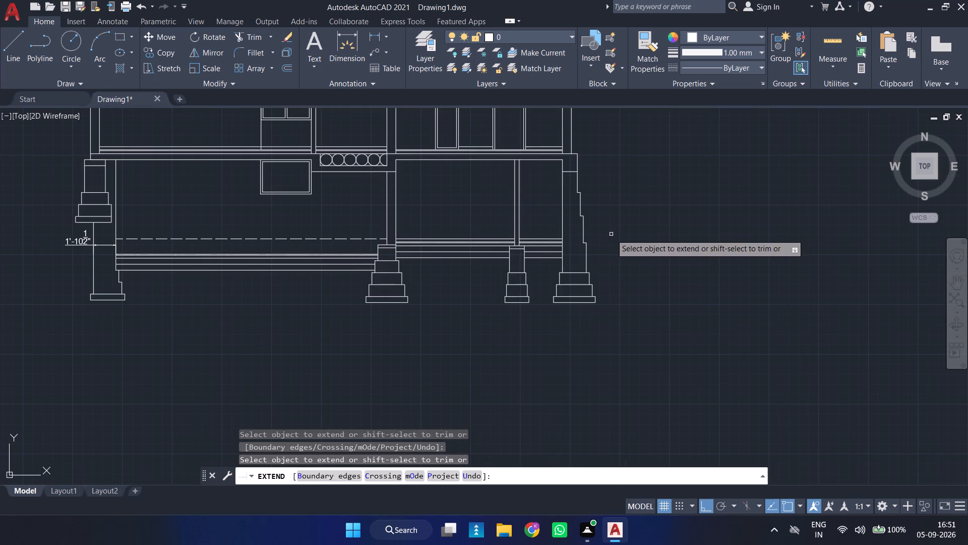
key("Escape")
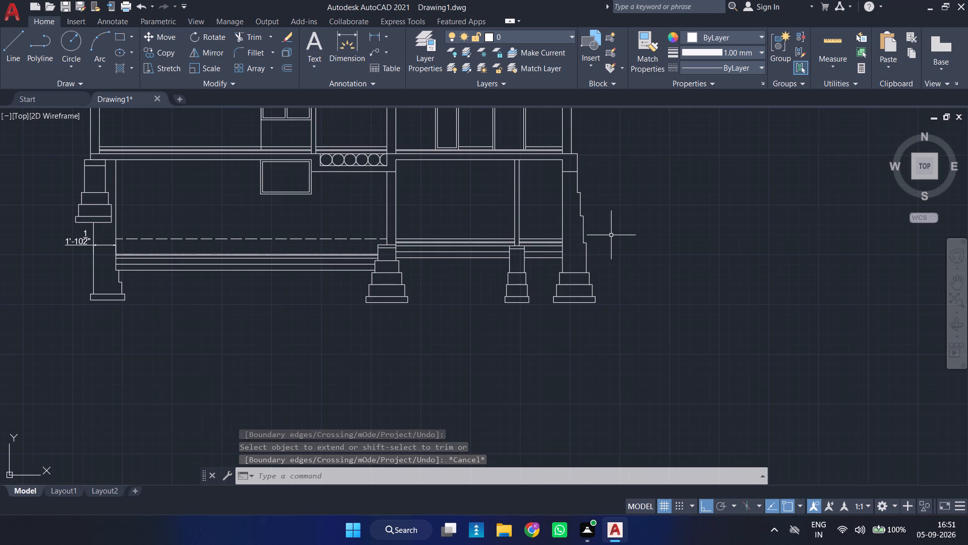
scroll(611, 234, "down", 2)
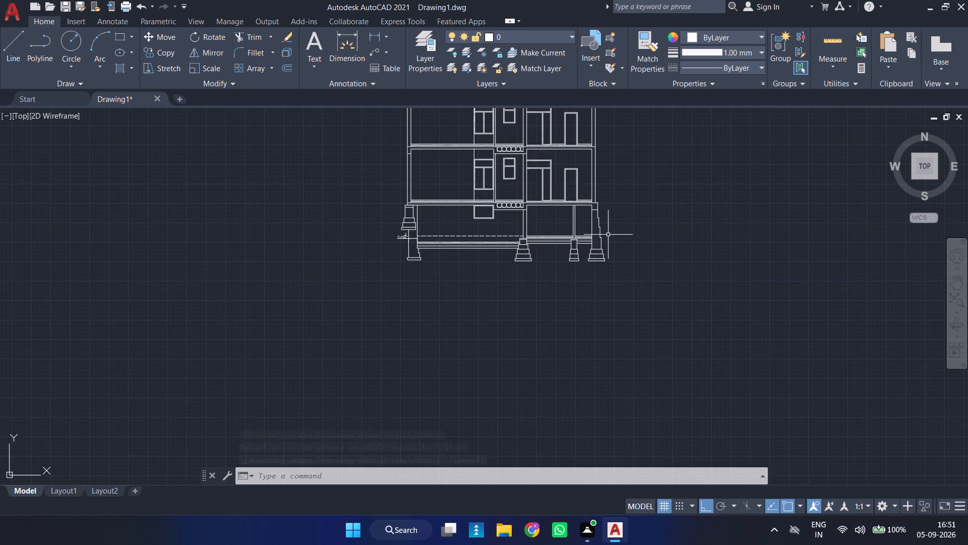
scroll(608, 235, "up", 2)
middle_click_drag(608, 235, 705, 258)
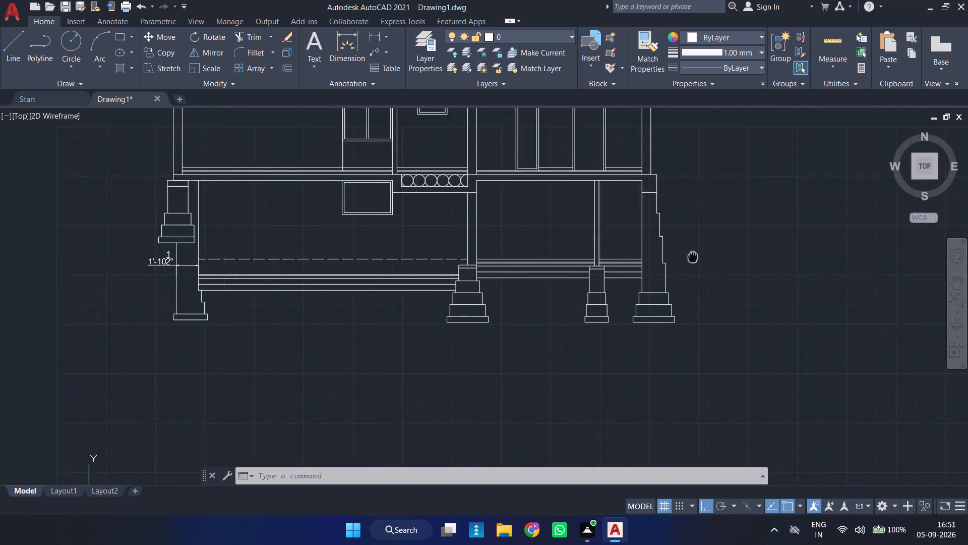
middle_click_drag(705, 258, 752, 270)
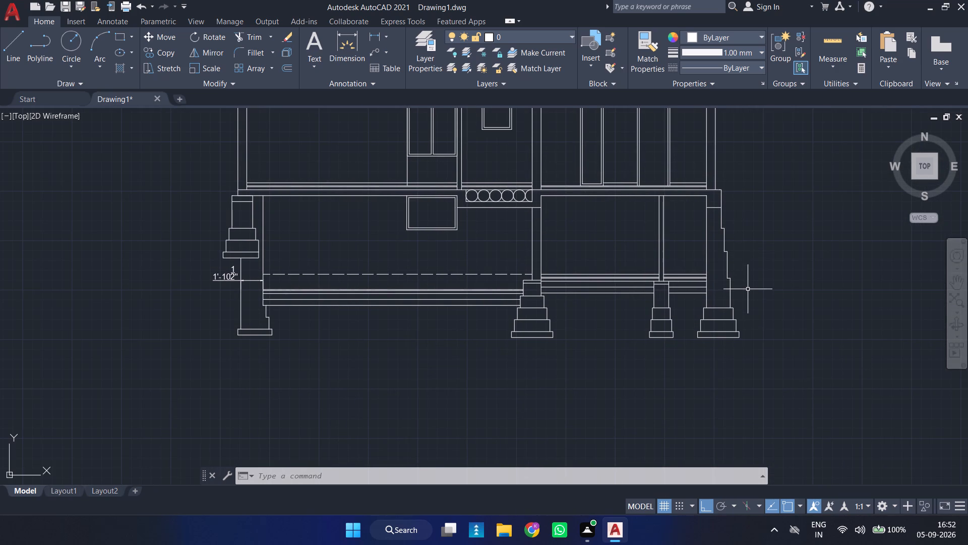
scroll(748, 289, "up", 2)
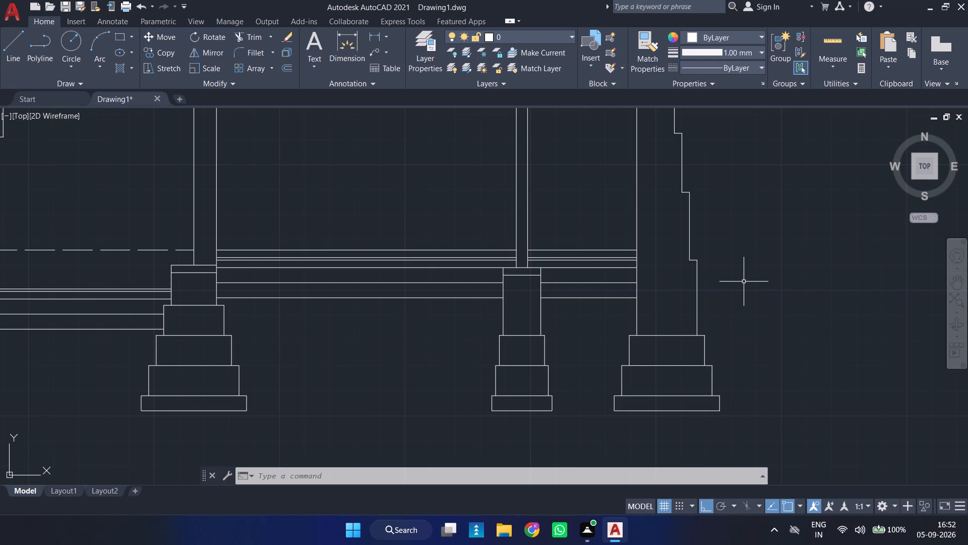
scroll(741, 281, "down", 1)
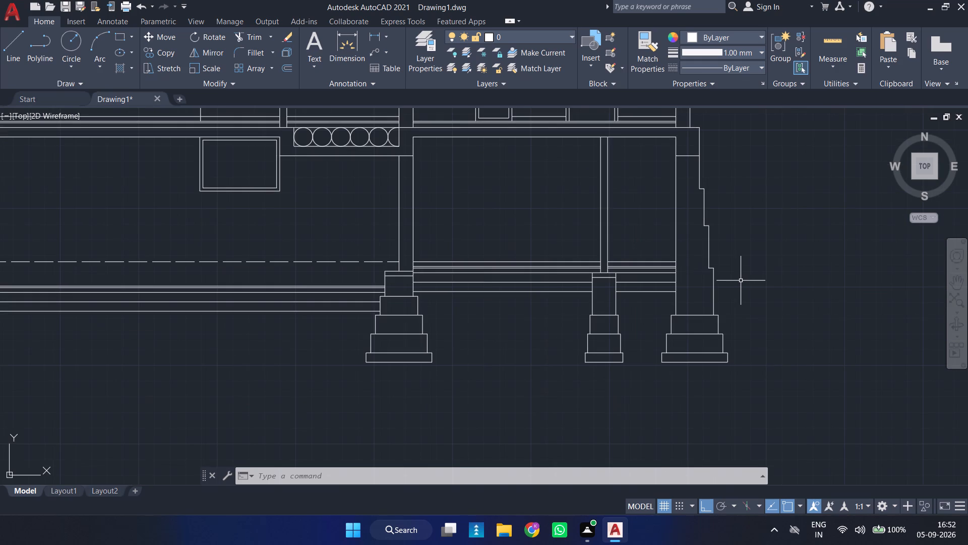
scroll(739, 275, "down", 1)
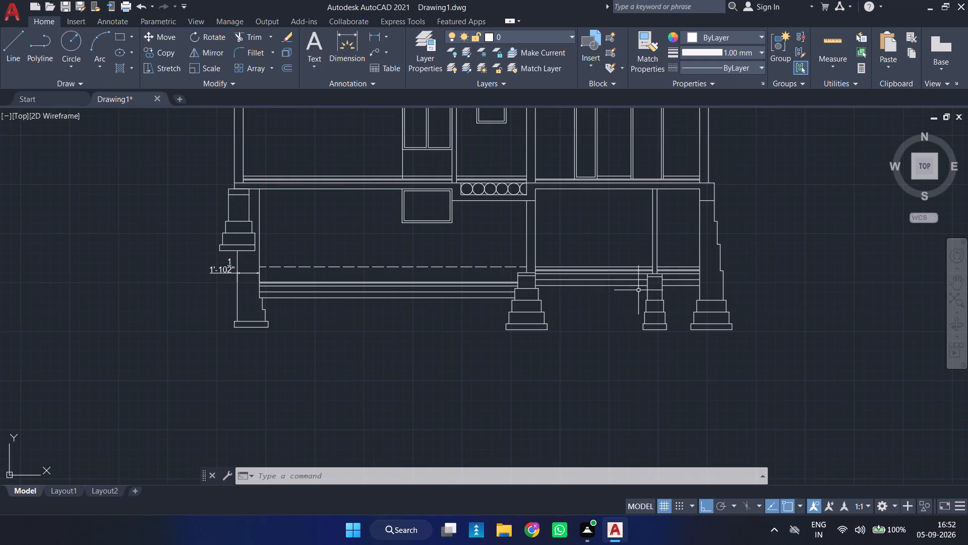
Measure the right wall's stepped footing and the ledge heights along its outer face with Quick measure.
scroll(252, 308, "up", 3)
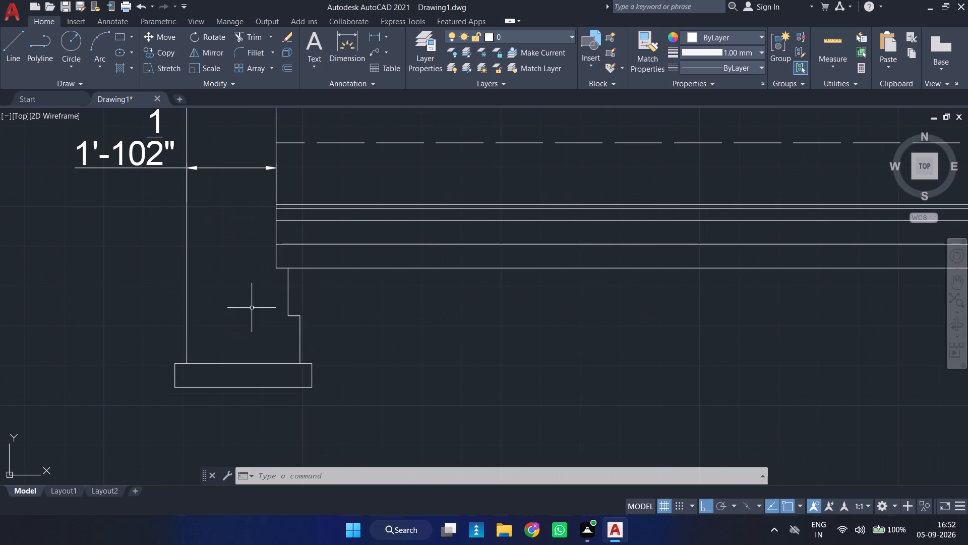
scroll(252, 308, "down", 3)
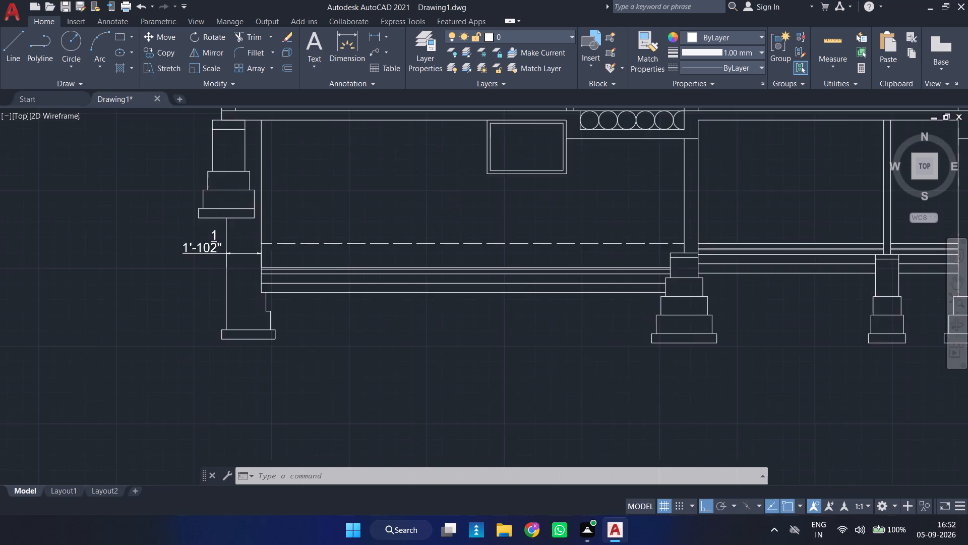
scroll(525, 331, "down", 2)
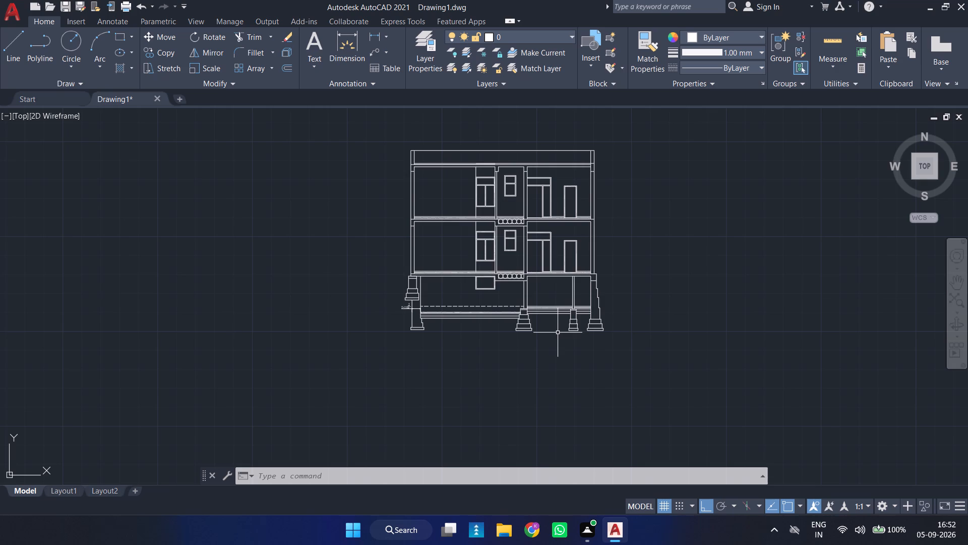
scroll(584, 299, "up", 2)
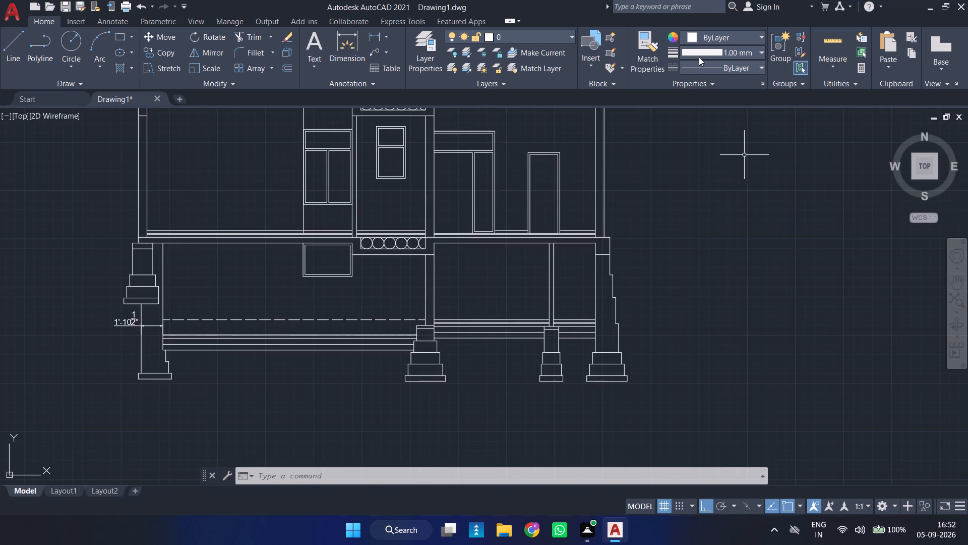
left_click(833, 51)
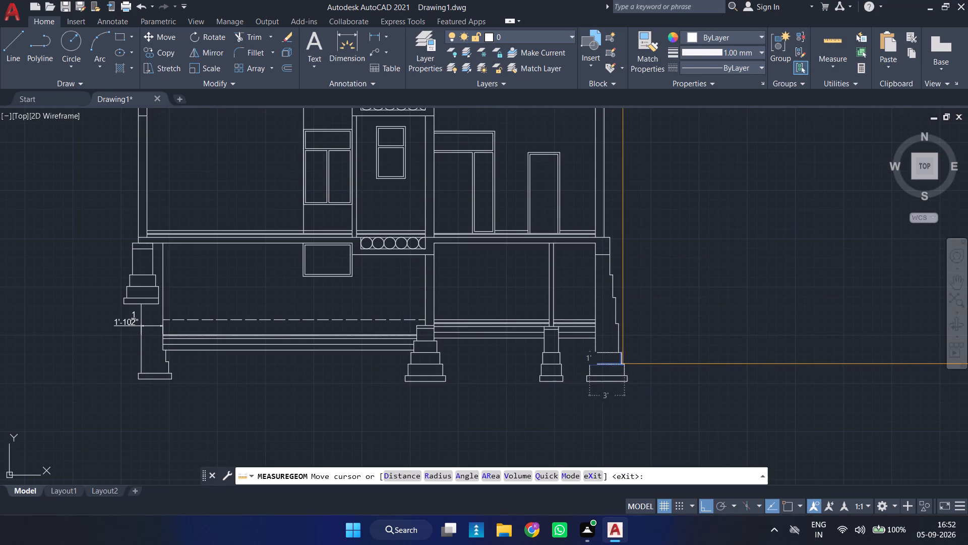
scroll(615, 359, "up", 3)
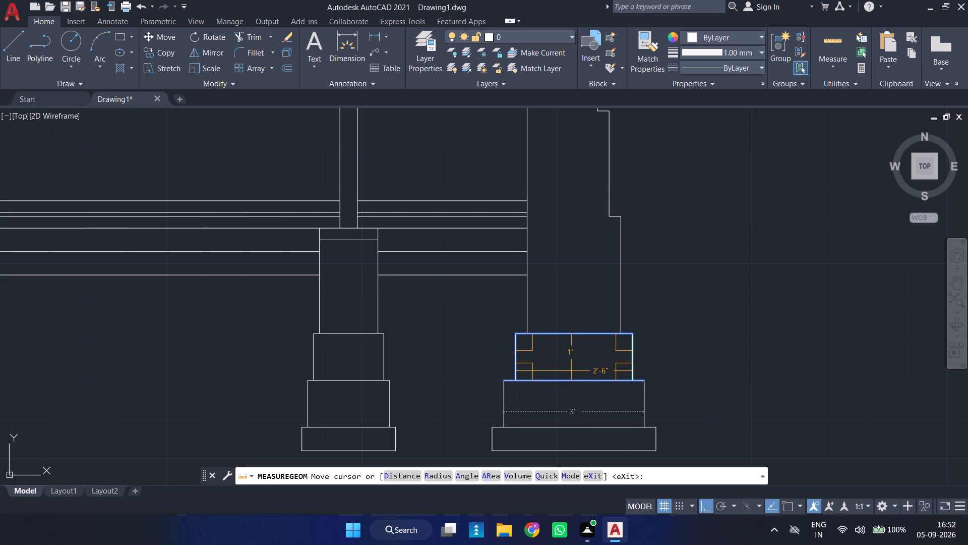
scroll(570, 395, "down", 2)
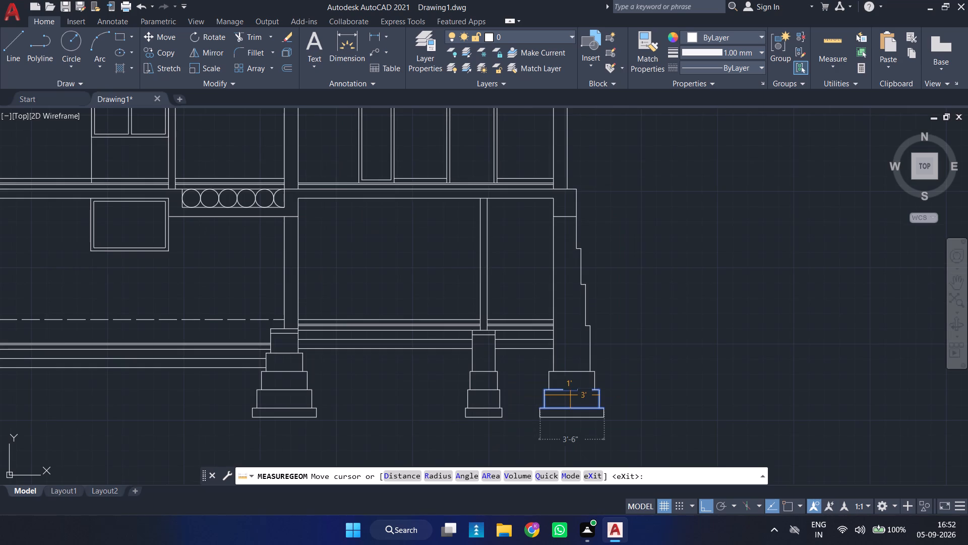
scroll(575, 405, "up", 3)
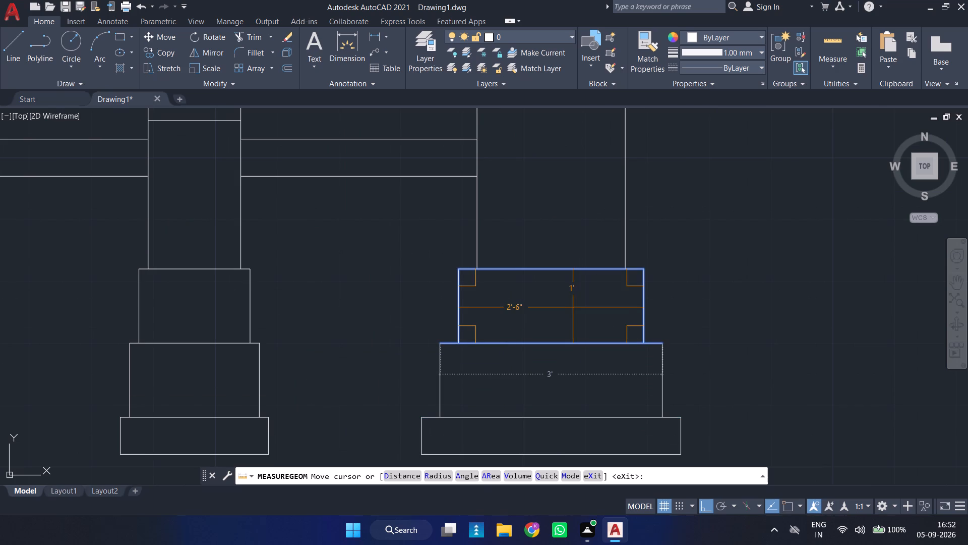
scroll(565, 220, "down", 3)
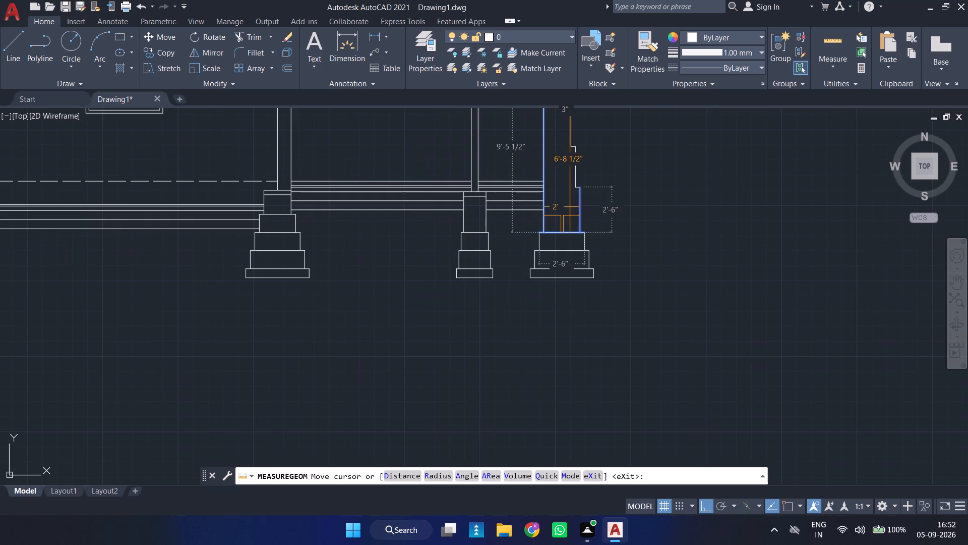
middle_click_drag(568, 181, 557, 320)
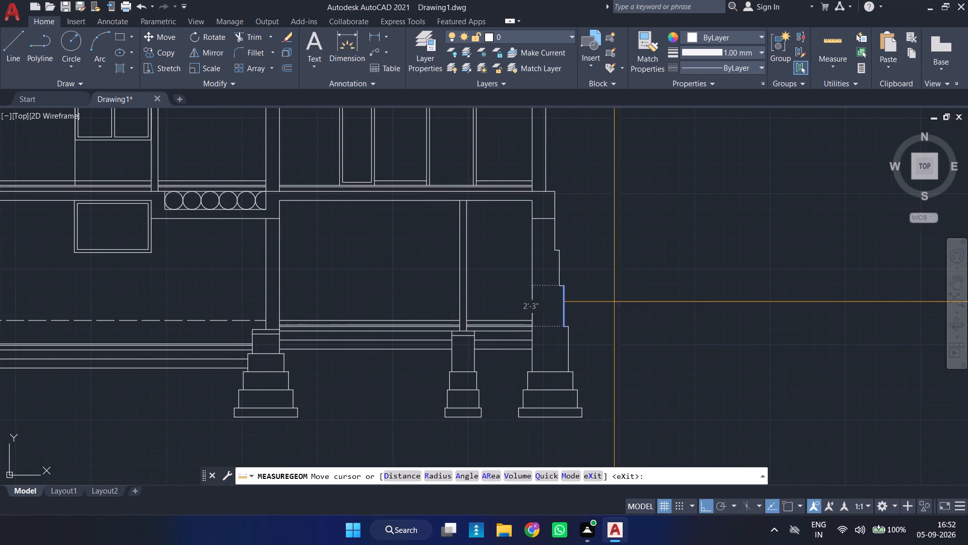
key("Escape")
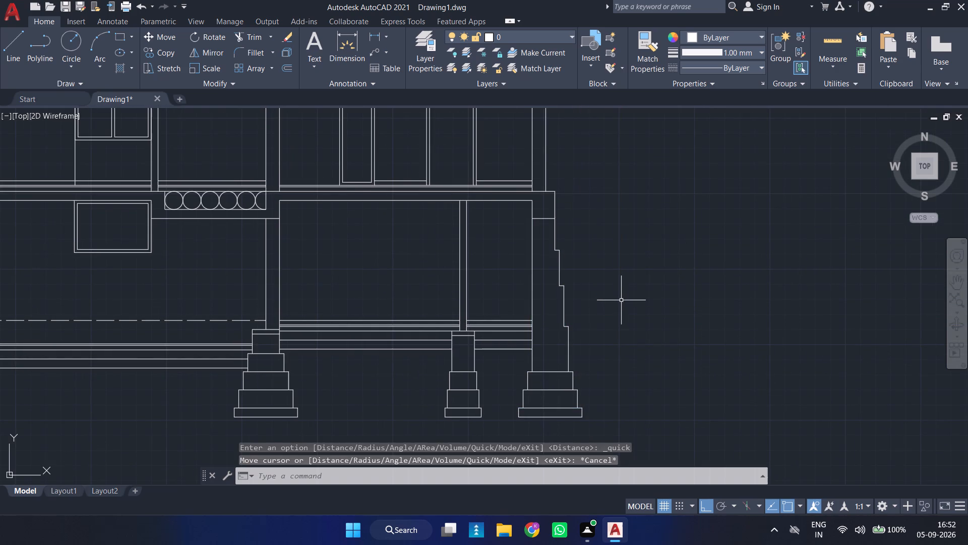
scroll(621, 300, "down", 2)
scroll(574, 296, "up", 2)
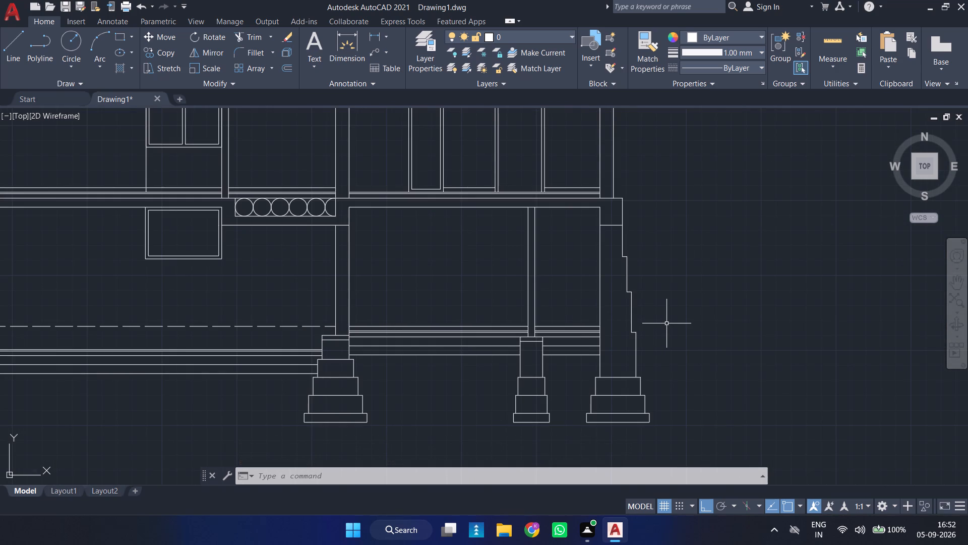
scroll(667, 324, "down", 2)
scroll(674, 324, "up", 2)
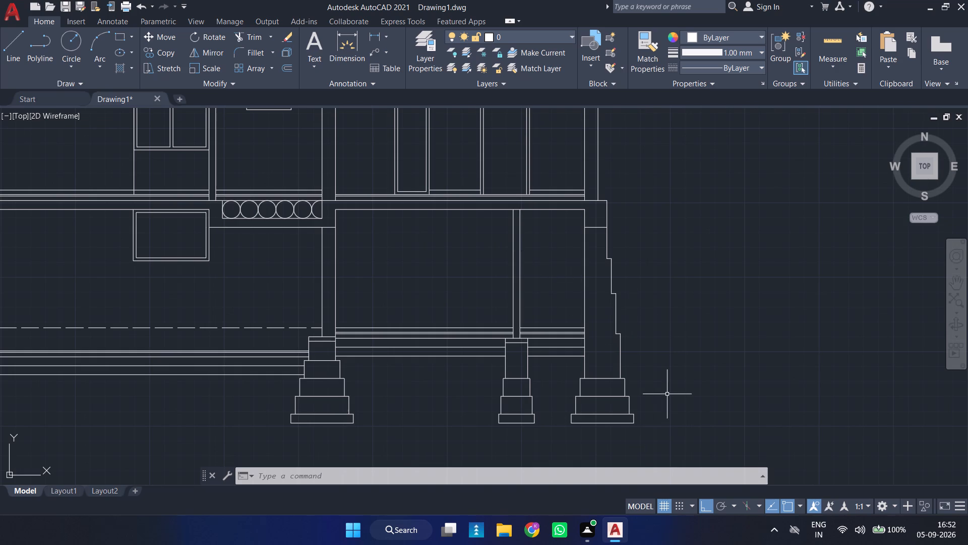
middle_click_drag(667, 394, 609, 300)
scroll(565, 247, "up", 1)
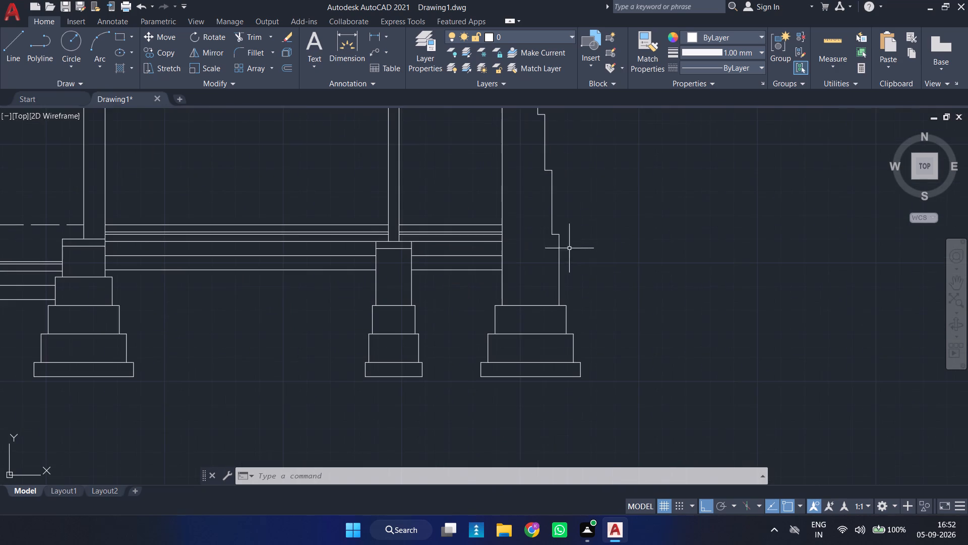
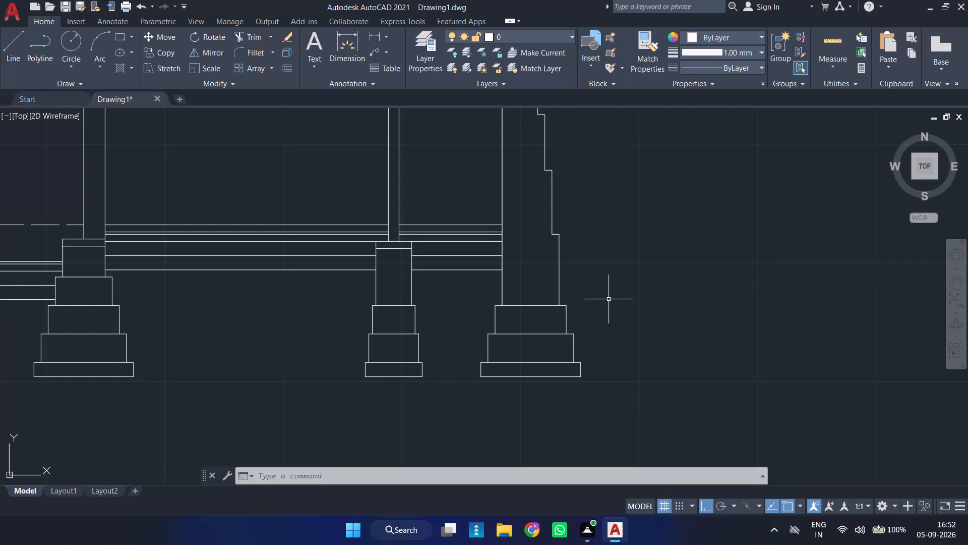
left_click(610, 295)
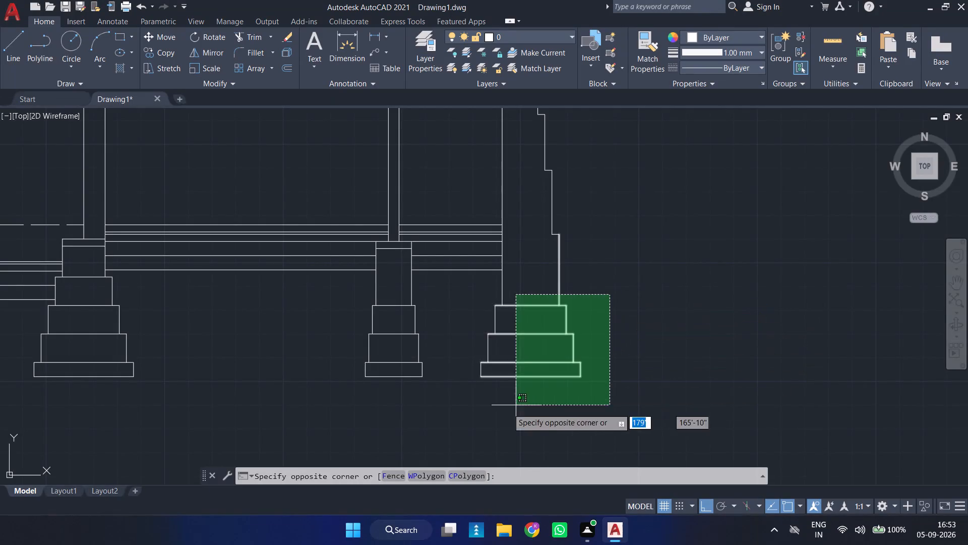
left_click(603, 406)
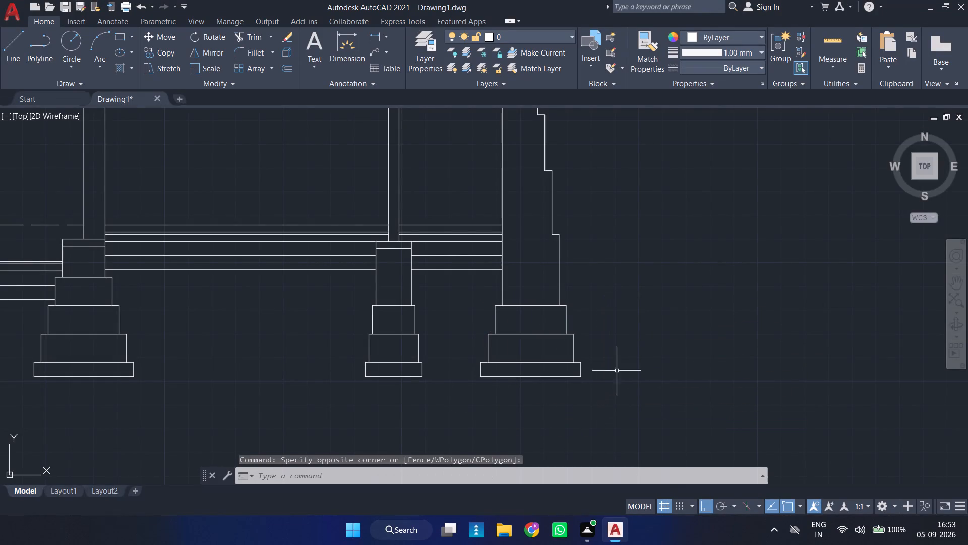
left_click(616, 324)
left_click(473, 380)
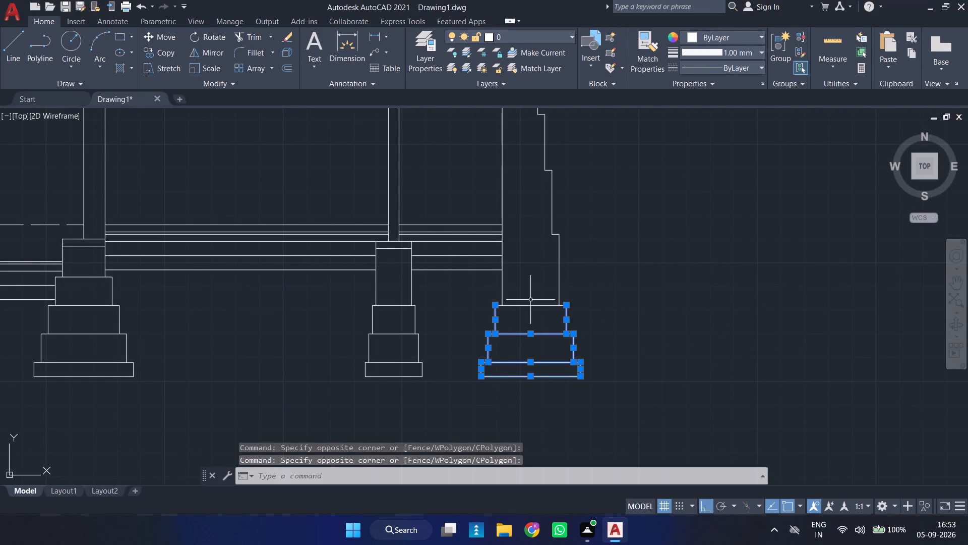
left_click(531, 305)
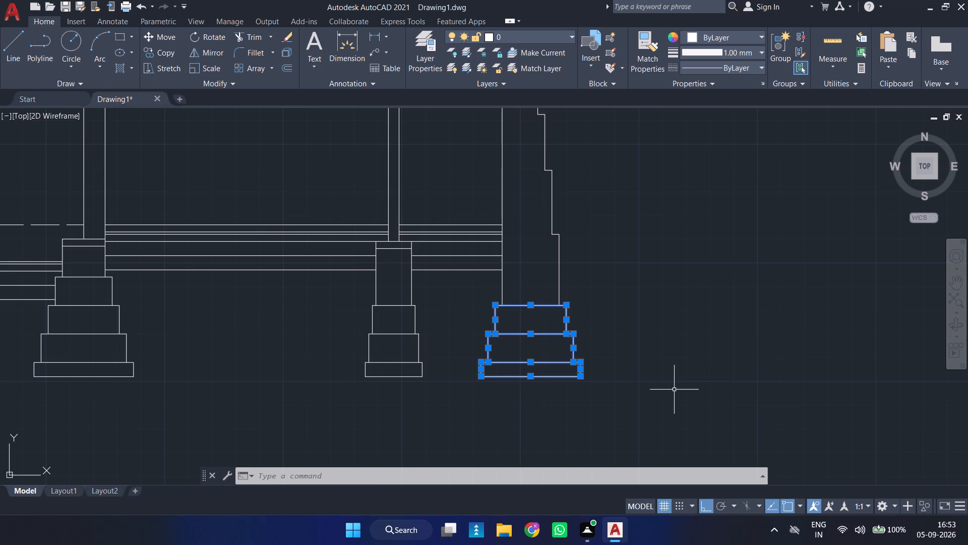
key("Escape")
Draw a 4'2.3 vertical line upward from the top basement floor line's end at the stepped wall's inner face.
scroll(681, 229, "down", 1)
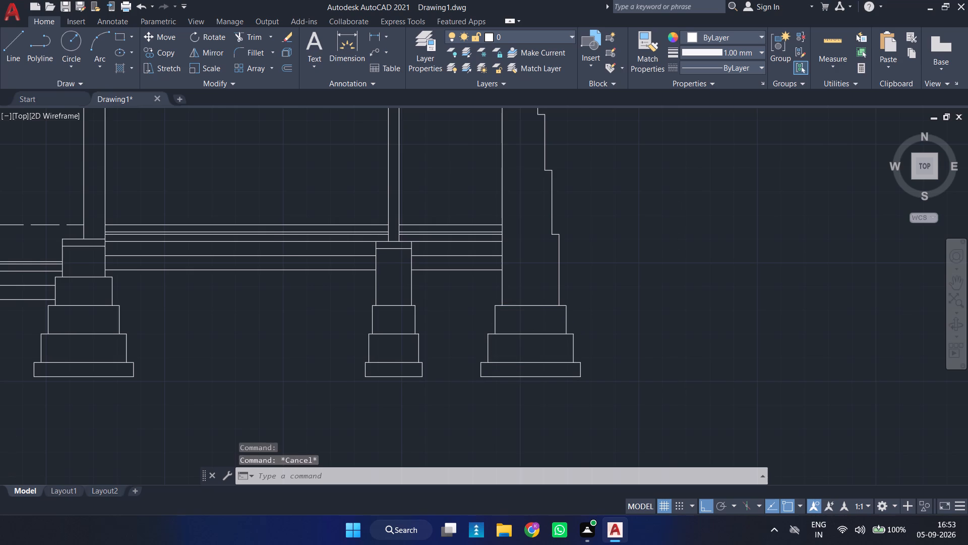
key("l")
key("Return")
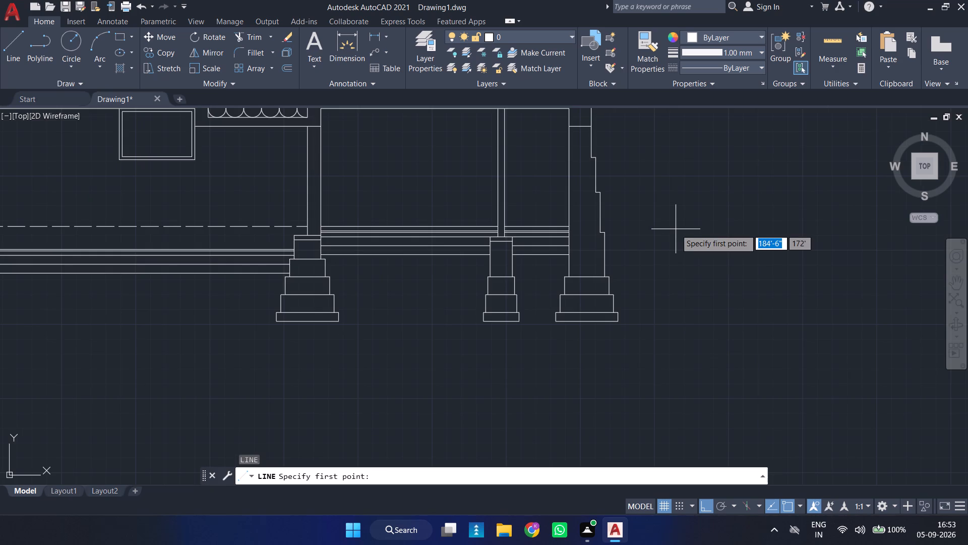
left_click(567, 227)
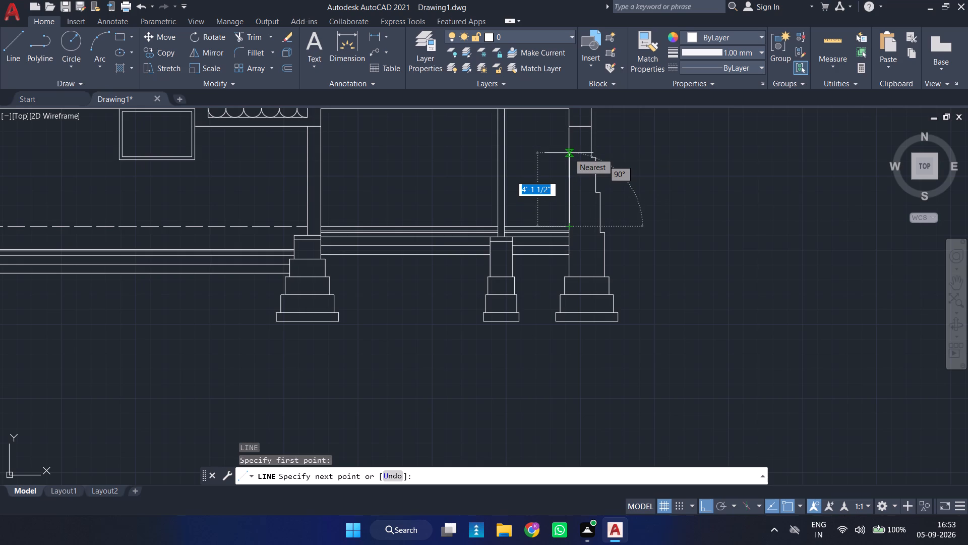
key("4")
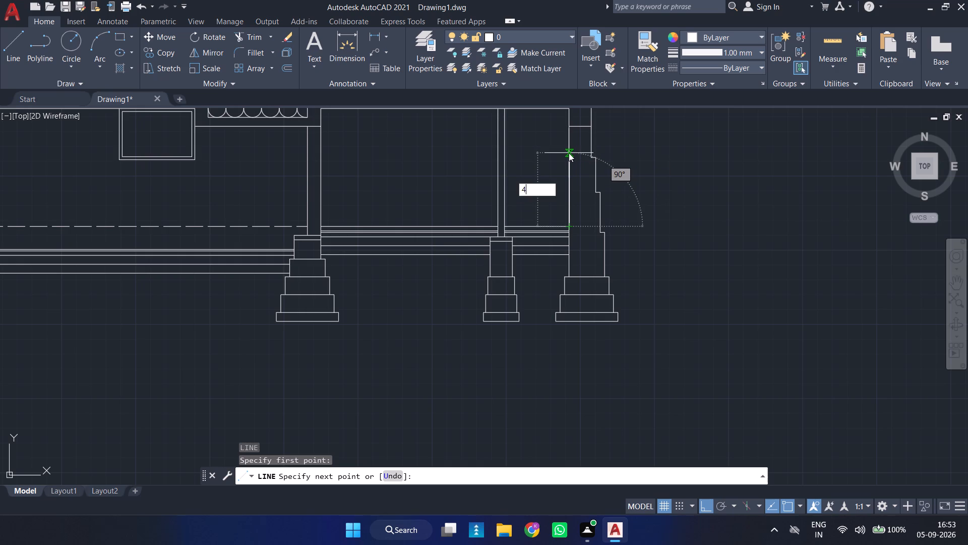
type("'2")
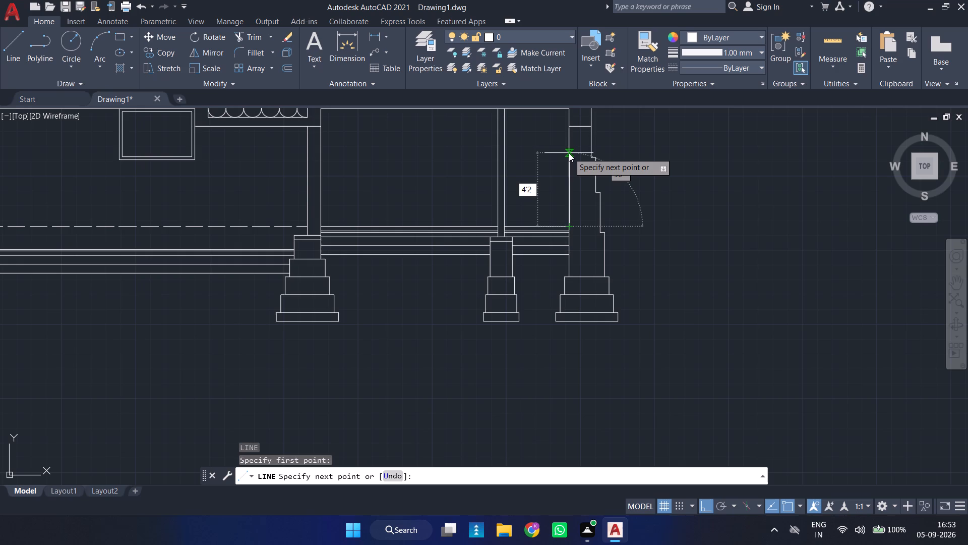
key("period")
key("3")
key("Return")
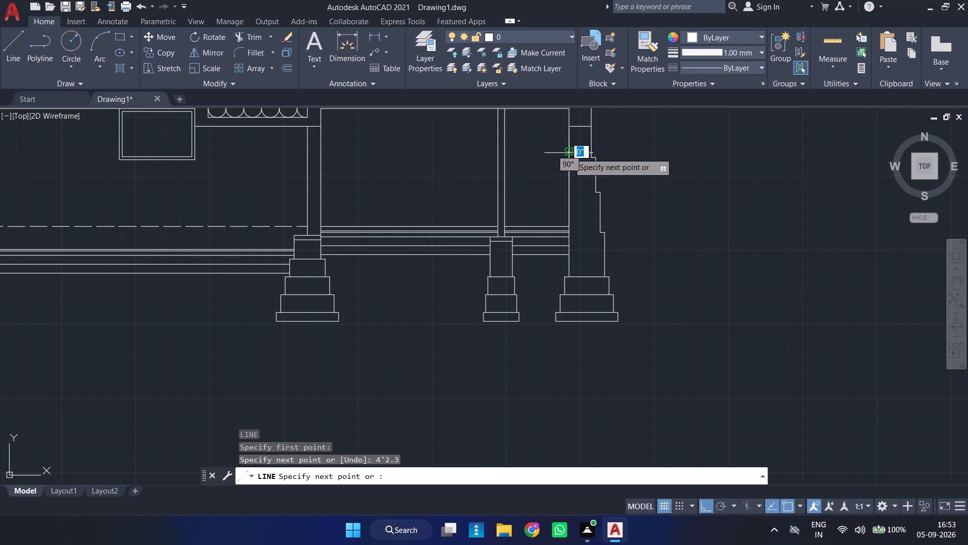
key("Return")
Draw a 4'3 vertical line up the stepped wall's inner face, continuing horizontally outward about 6'-10 1/2" past the wall.
key("space")
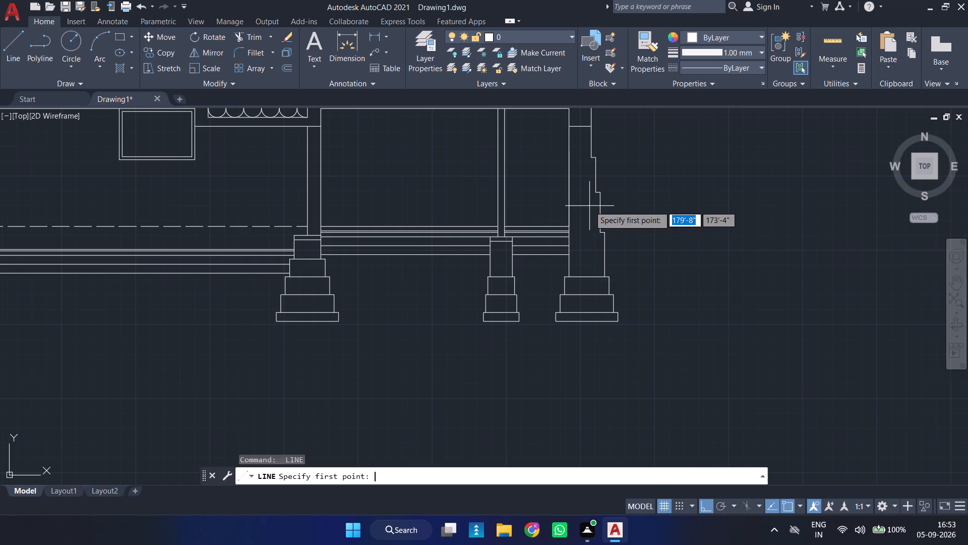
left_click(567, 225)
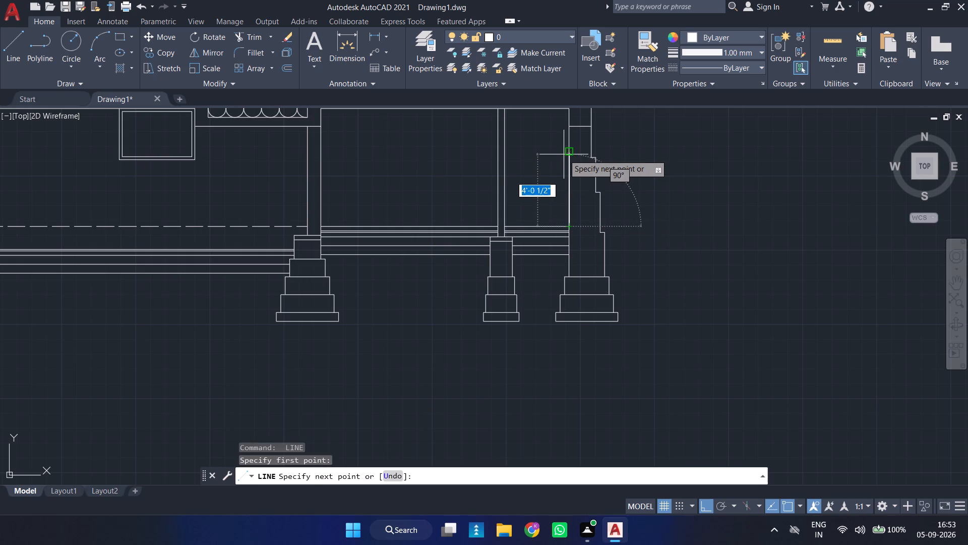
type("4'")
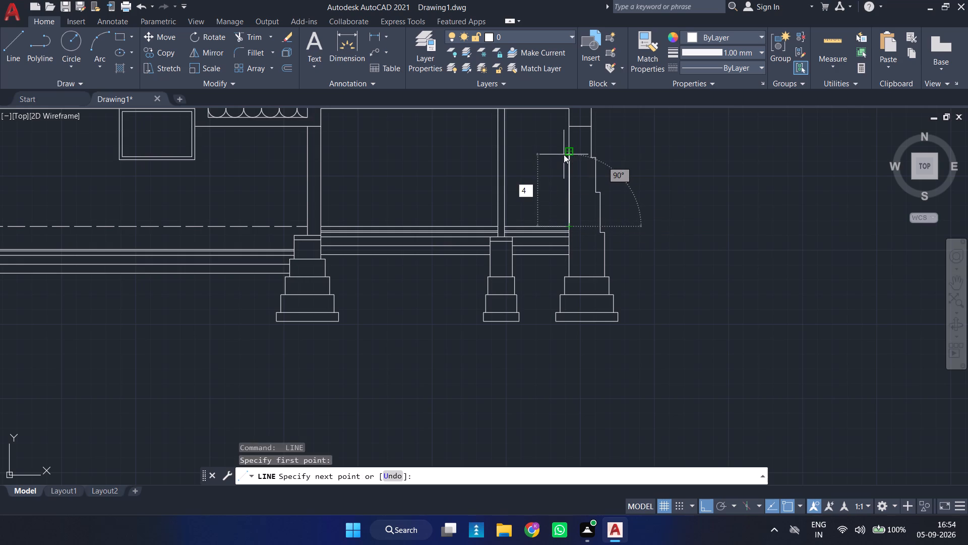
key("3")
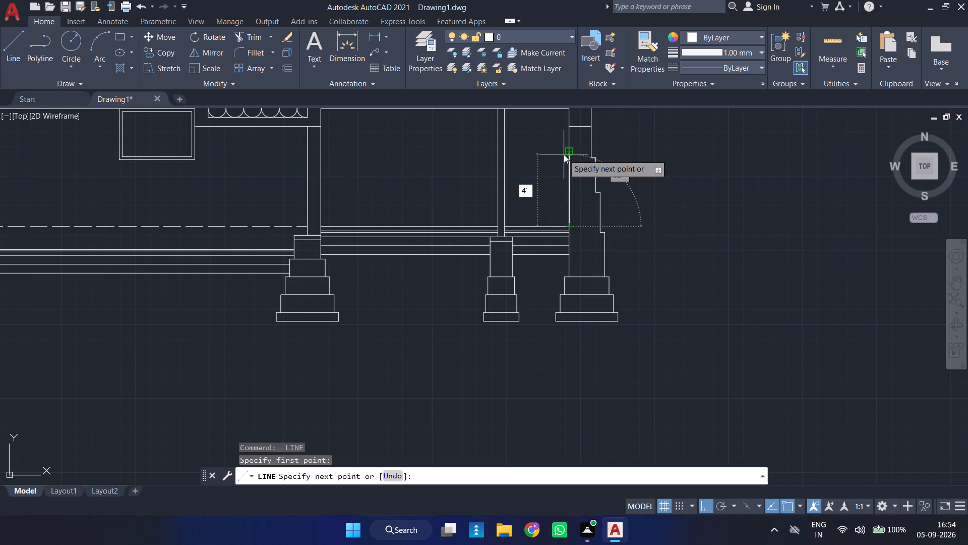
key("Return")
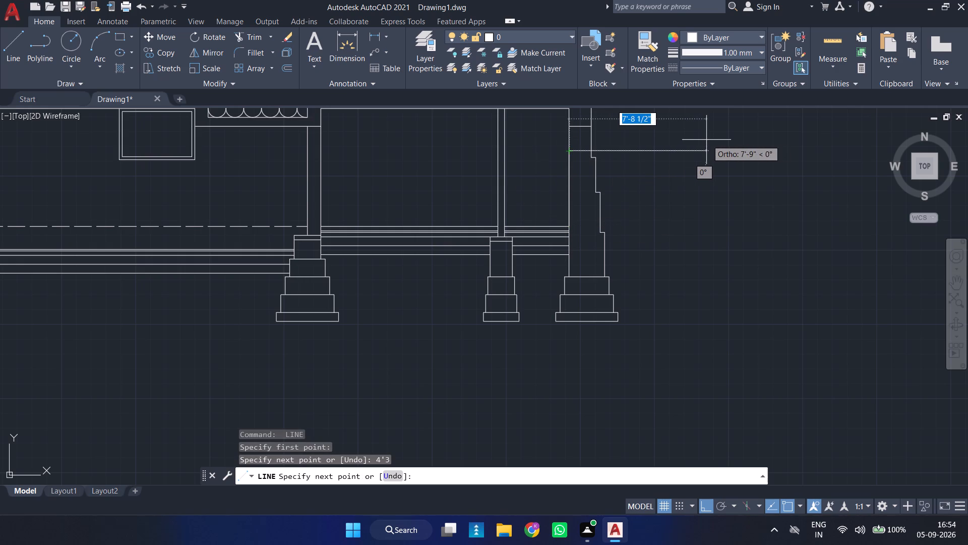
scroll(705, 144, "down", 2)
middle_click_drag(704, 146, 557, 247)
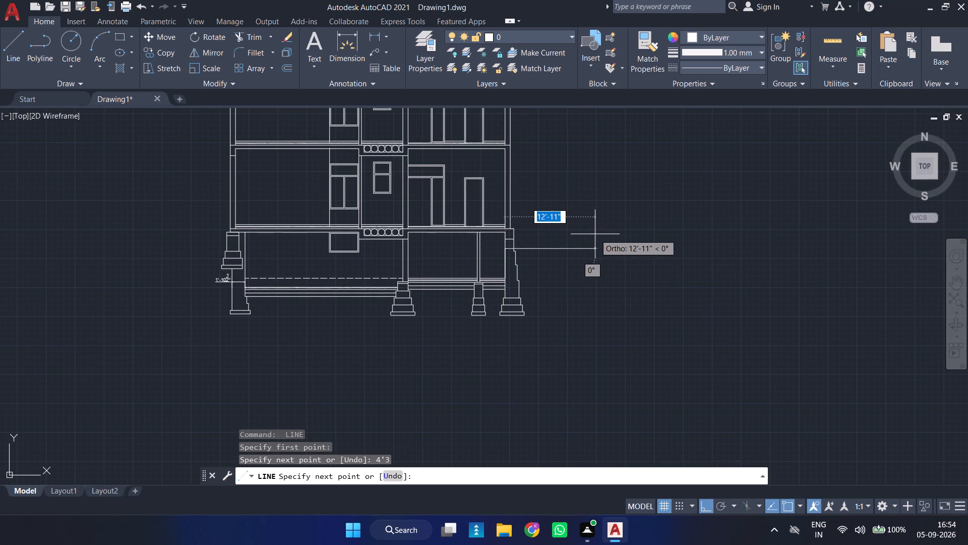
scroll(601, 230, "up", 1)
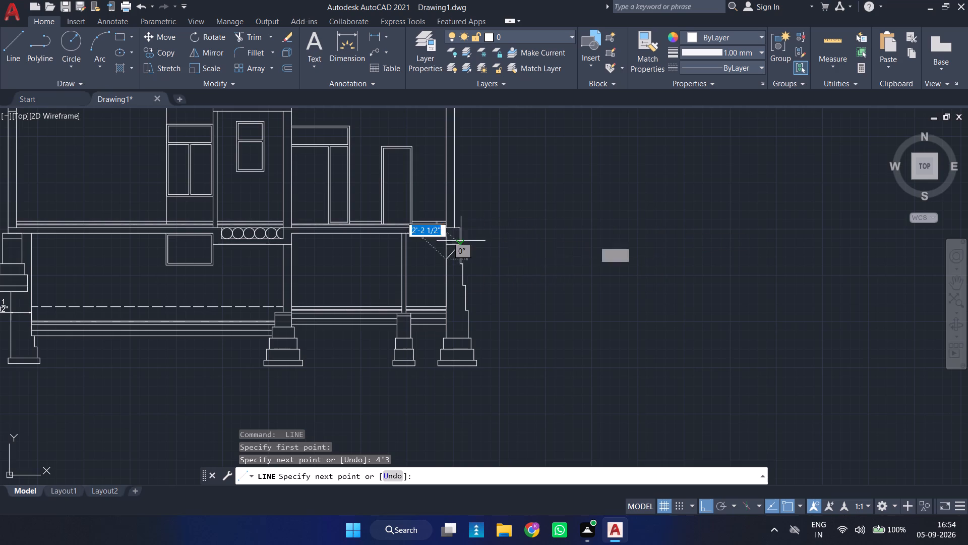
left_click(522, 249)
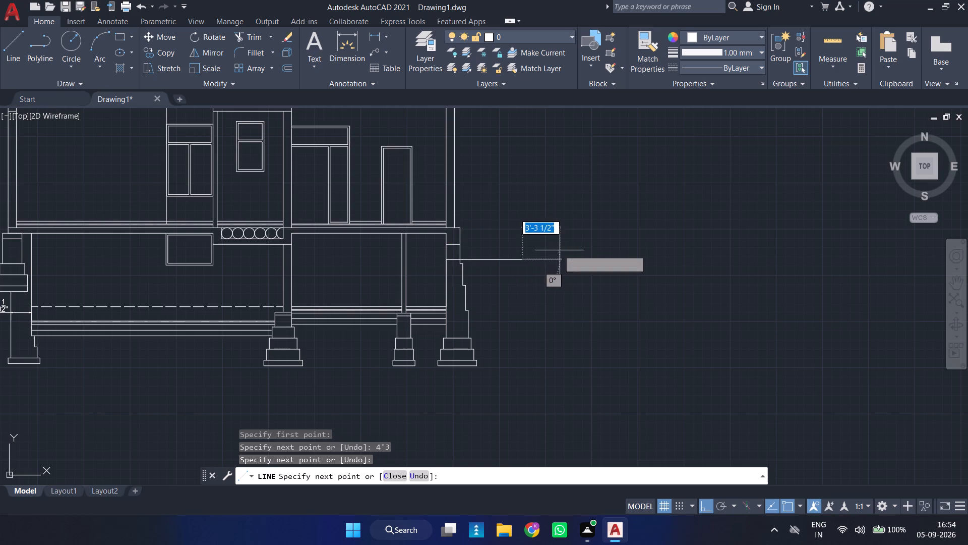
key("Escape")
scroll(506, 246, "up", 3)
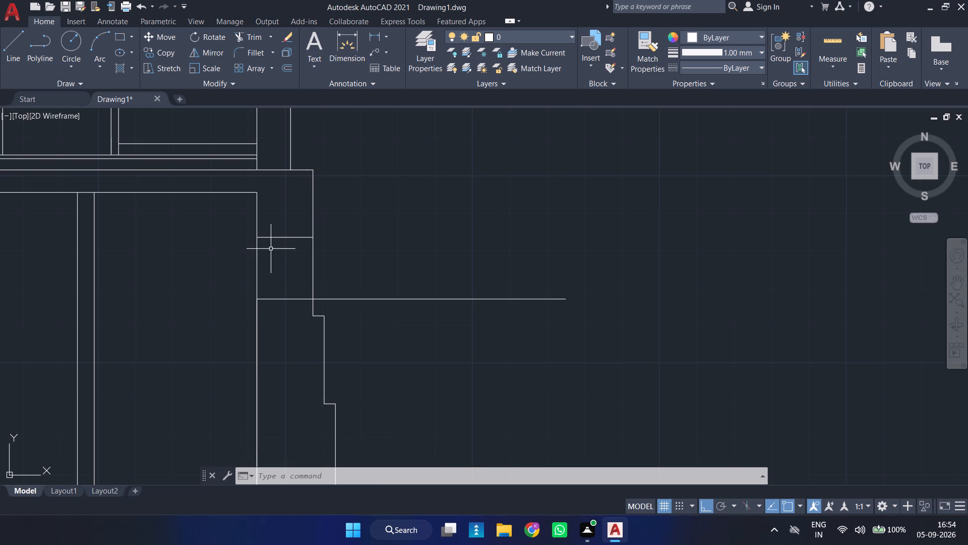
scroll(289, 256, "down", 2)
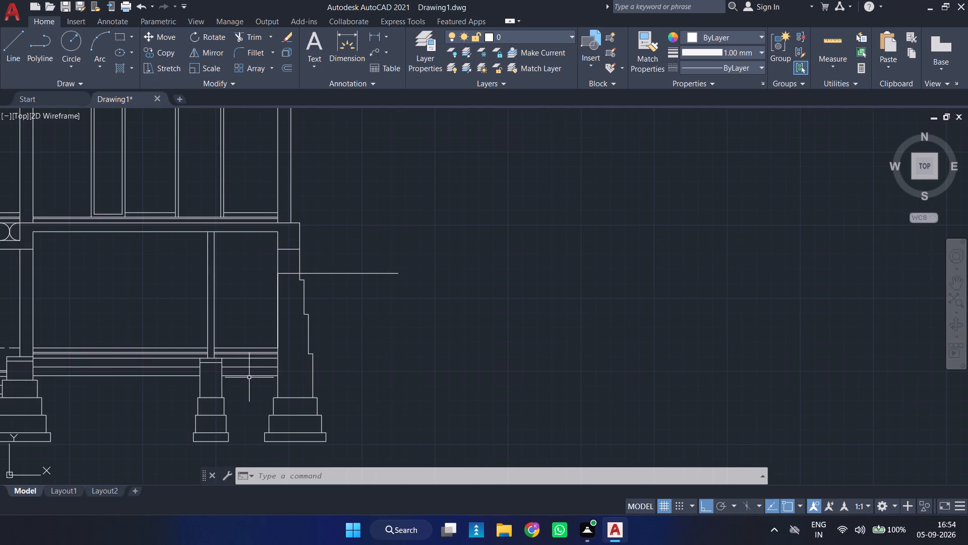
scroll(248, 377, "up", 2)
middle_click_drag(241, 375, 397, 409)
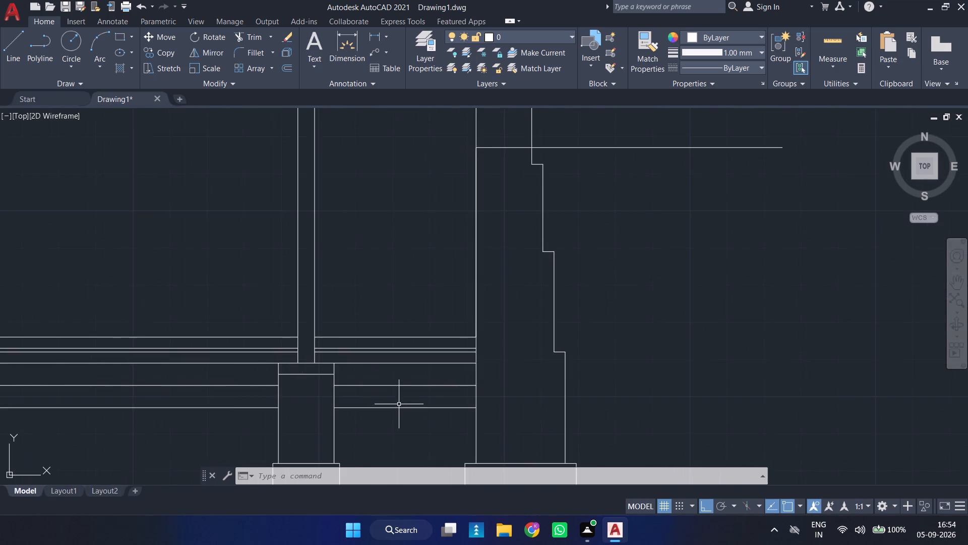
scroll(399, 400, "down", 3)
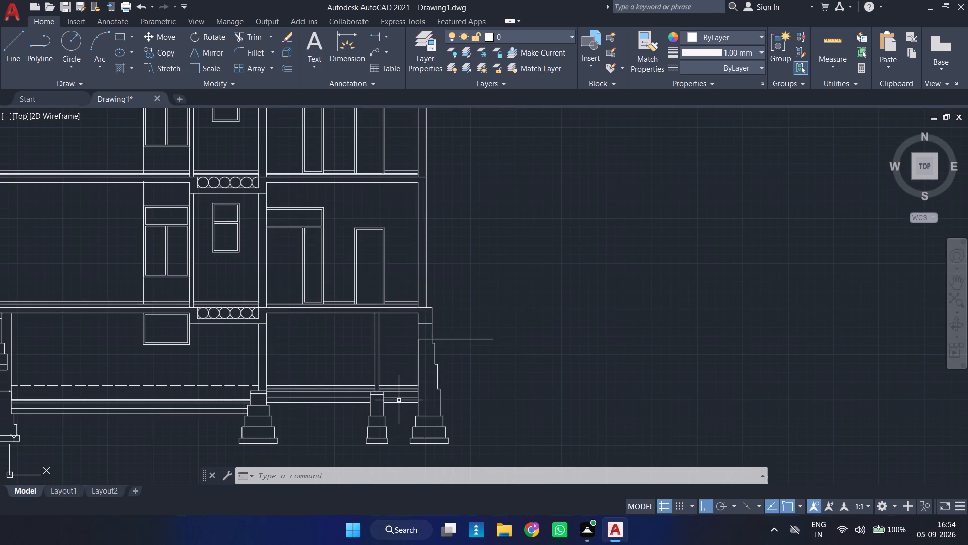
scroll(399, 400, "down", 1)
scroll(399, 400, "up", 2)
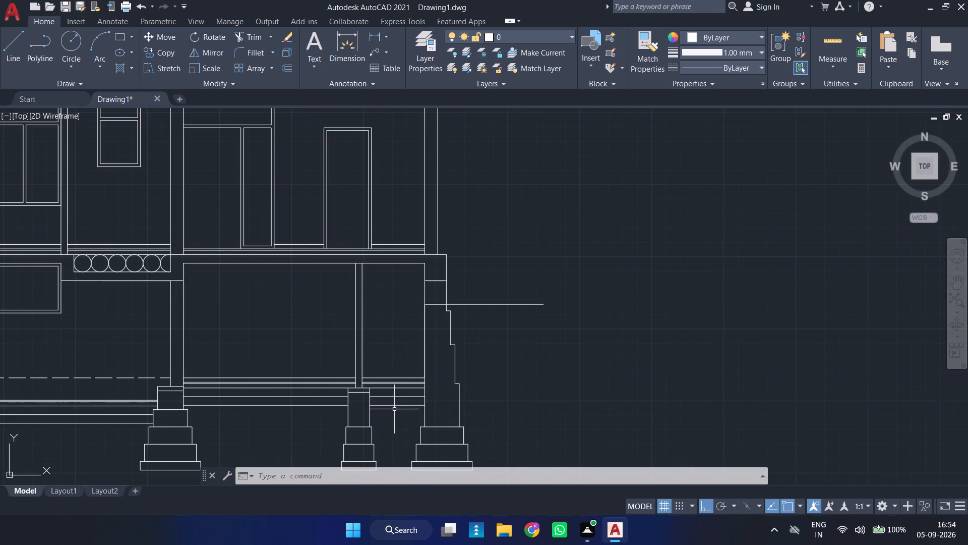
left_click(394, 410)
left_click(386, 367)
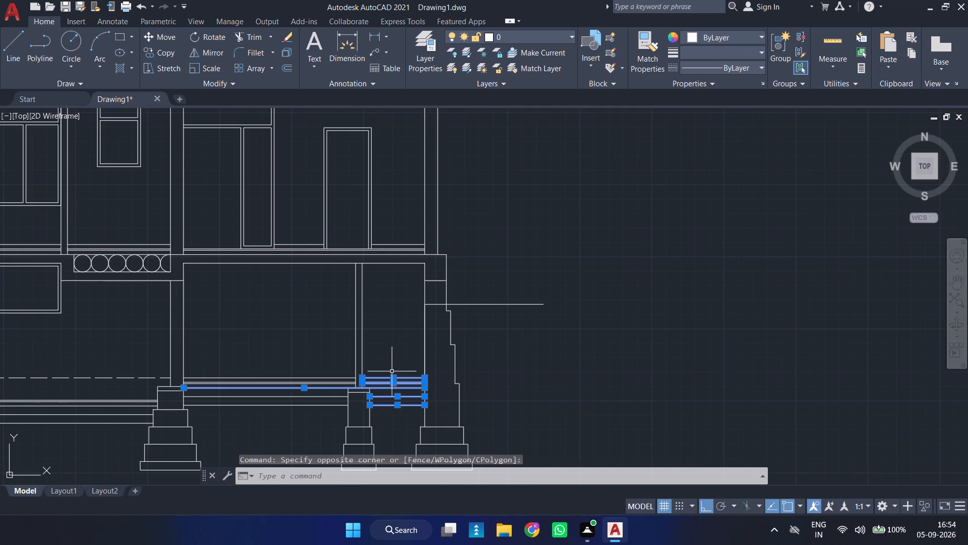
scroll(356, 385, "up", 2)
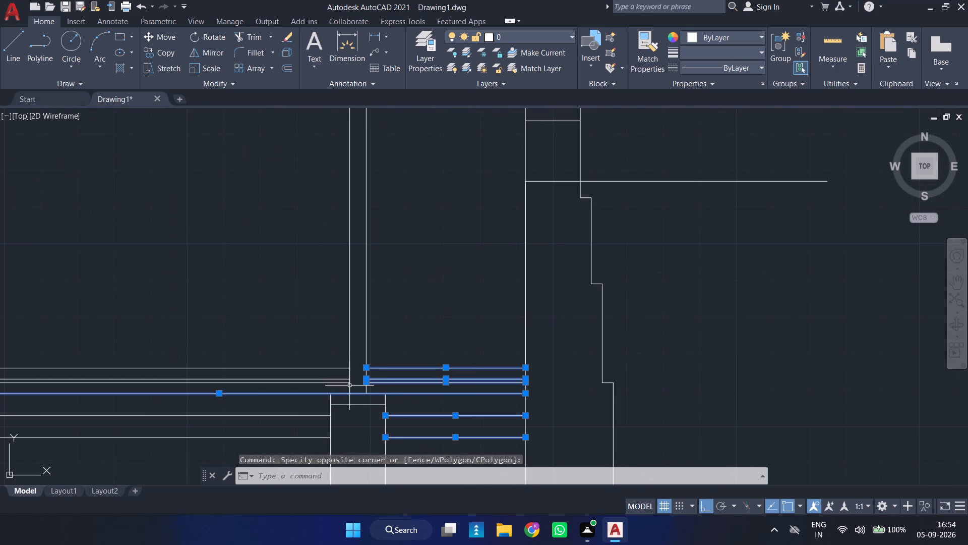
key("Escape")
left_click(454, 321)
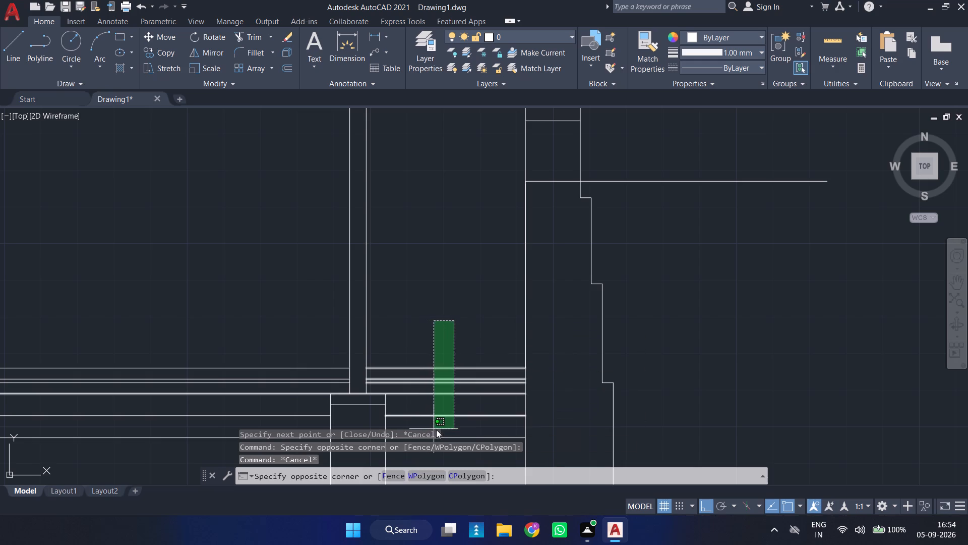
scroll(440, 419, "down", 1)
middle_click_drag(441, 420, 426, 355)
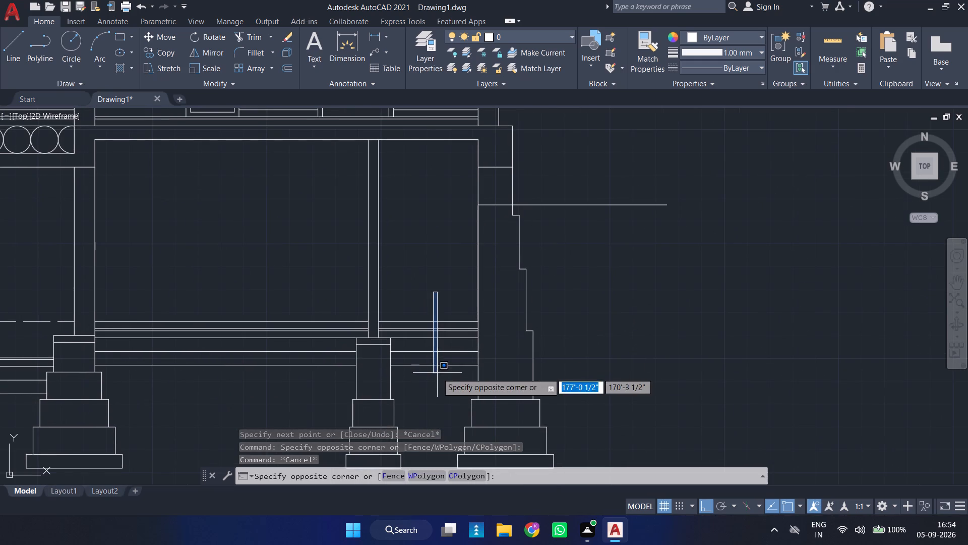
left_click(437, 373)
Copy the floor layer lines beside the stepped wall, from the lowest line's inner end to where the new horizontal line meets the wall's outer face.
left_click(420, 374)
left_click(401, 305)
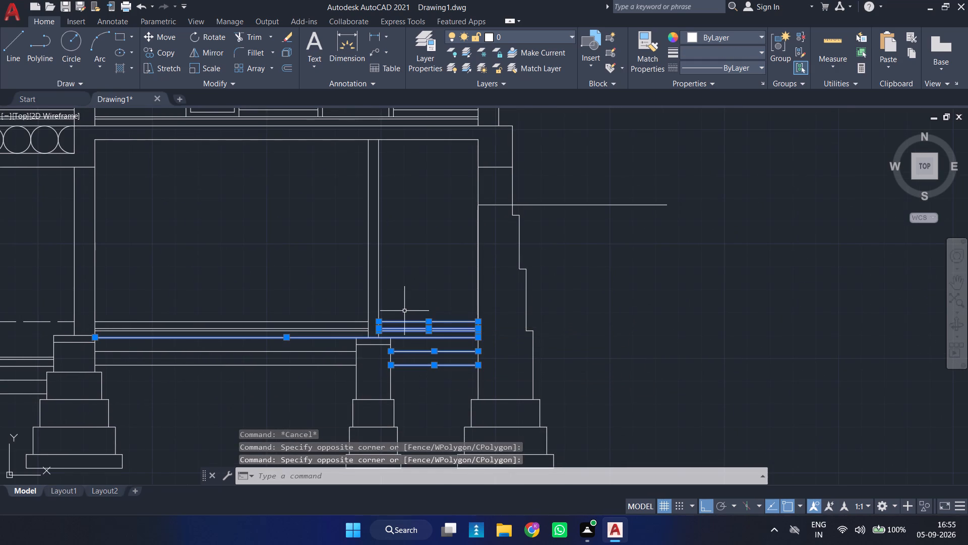
scroll(404, 311, "up", 3)
scroll(405, 312, "down", 2)
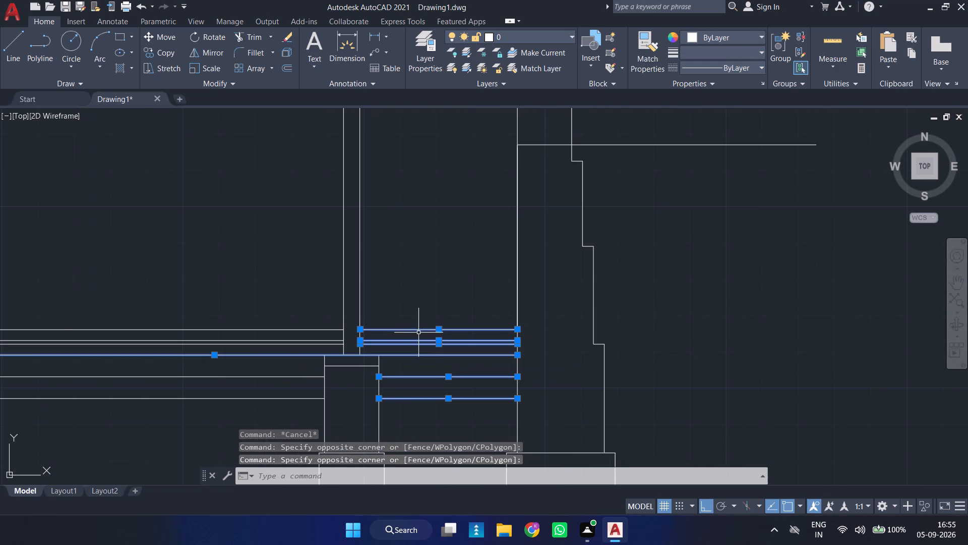
scroll(418, 333, "down", 2)
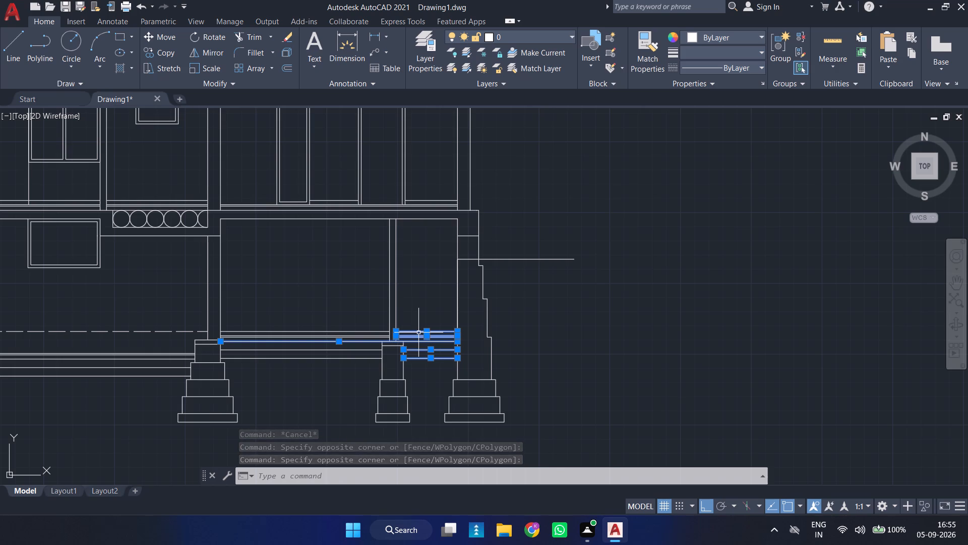
type("CO")
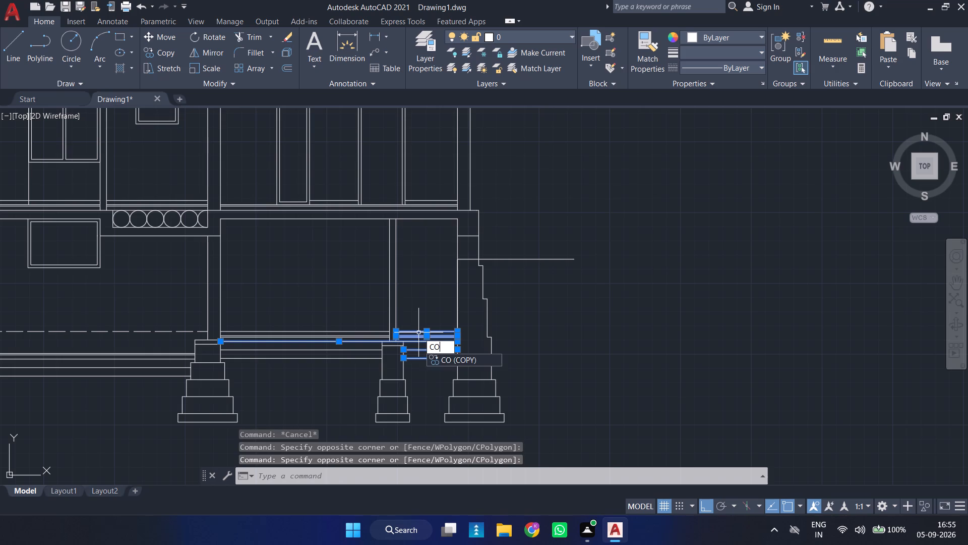
key("Return")
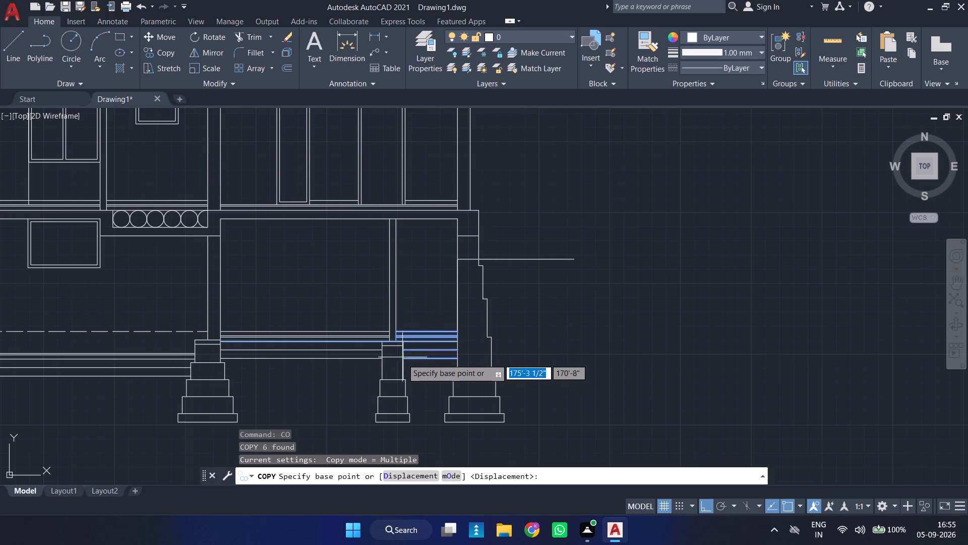
left_click(402, 359)
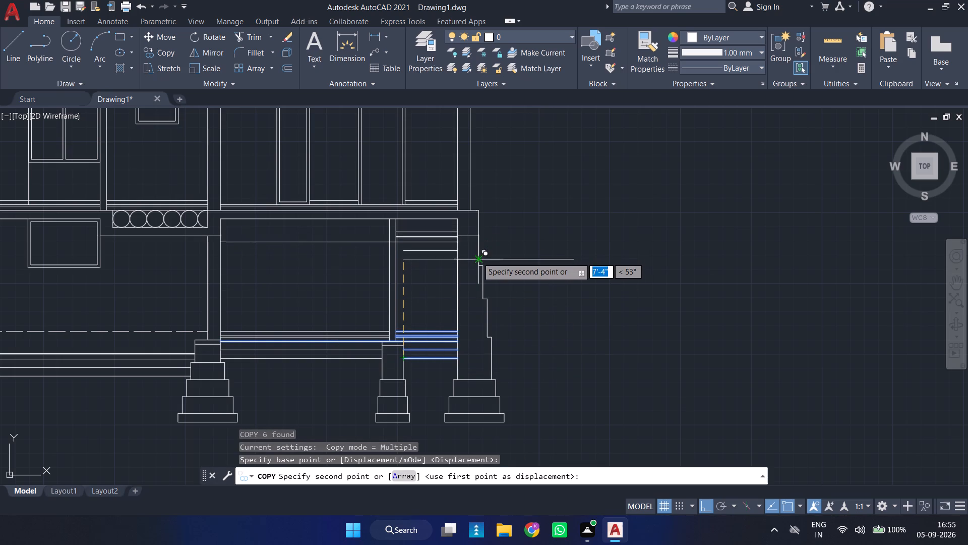
left_click(477, 257)
scroll(590, 269, "down", 2)
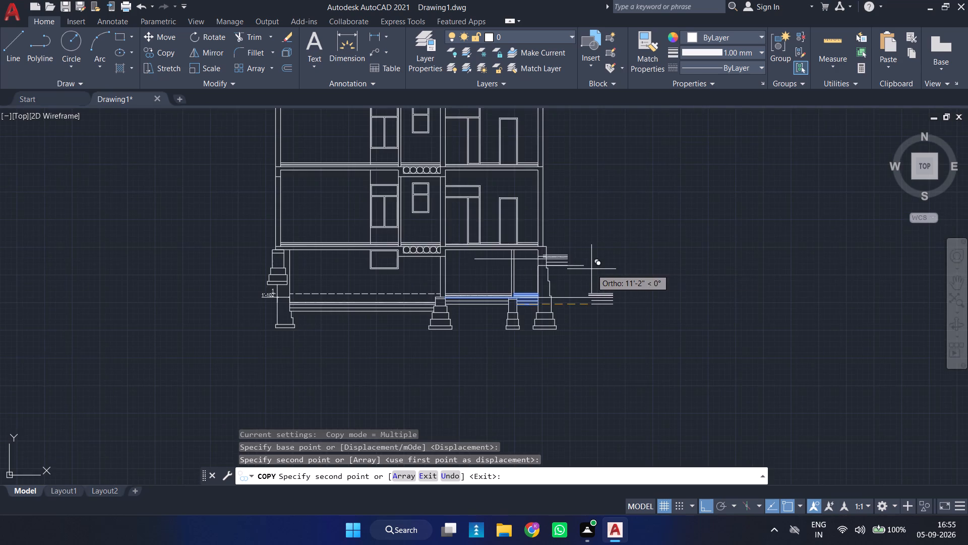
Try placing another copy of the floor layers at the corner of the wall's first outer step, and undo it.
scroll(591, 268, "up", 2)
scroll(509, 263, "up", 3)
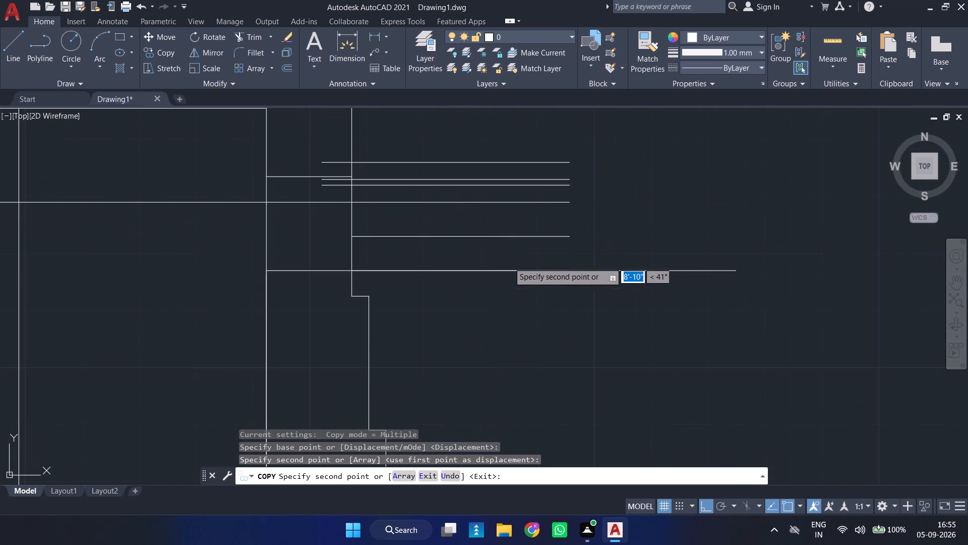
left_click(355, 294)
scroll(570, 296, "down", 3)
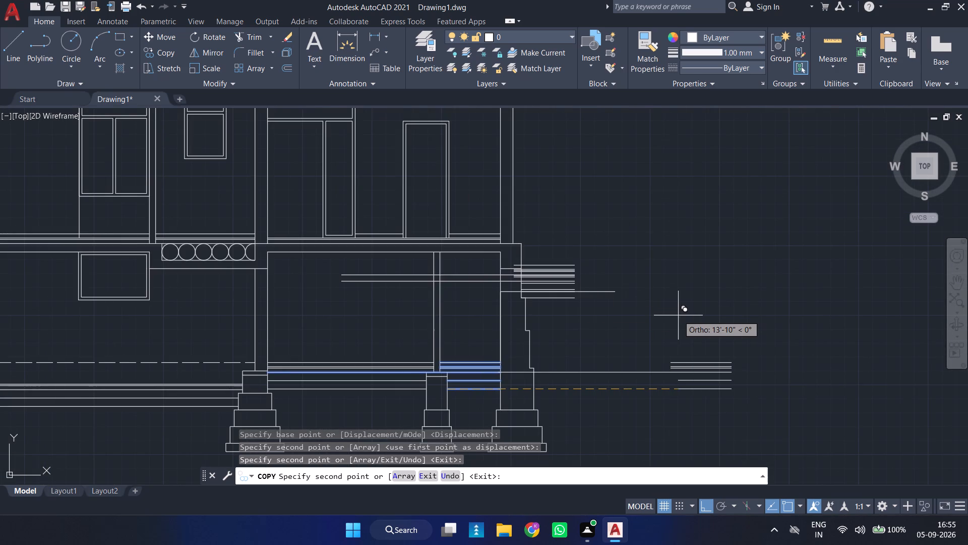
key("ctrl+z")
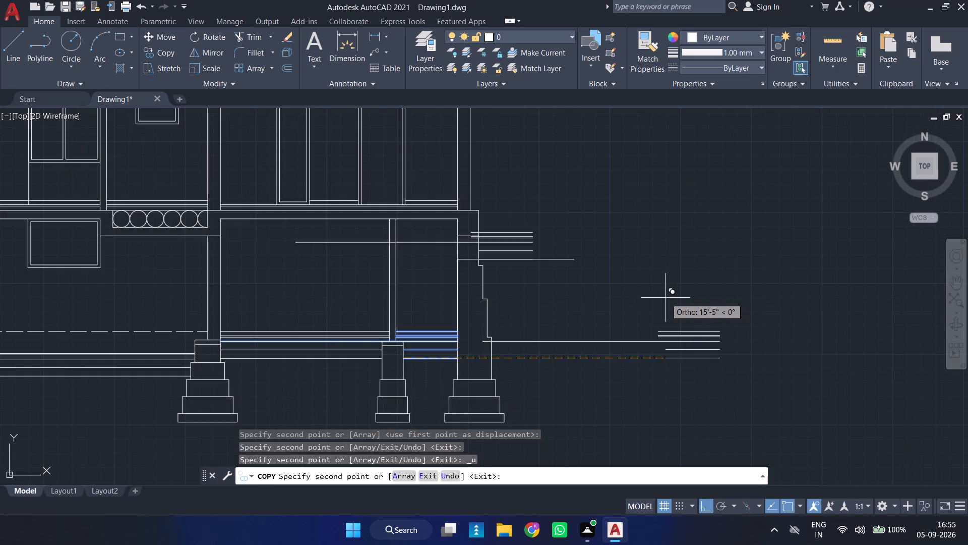
Undo the earlier floor layer copy and place it with the lowest line's inner end at the corner of the wall's first outer step.
key("ctrl+z")
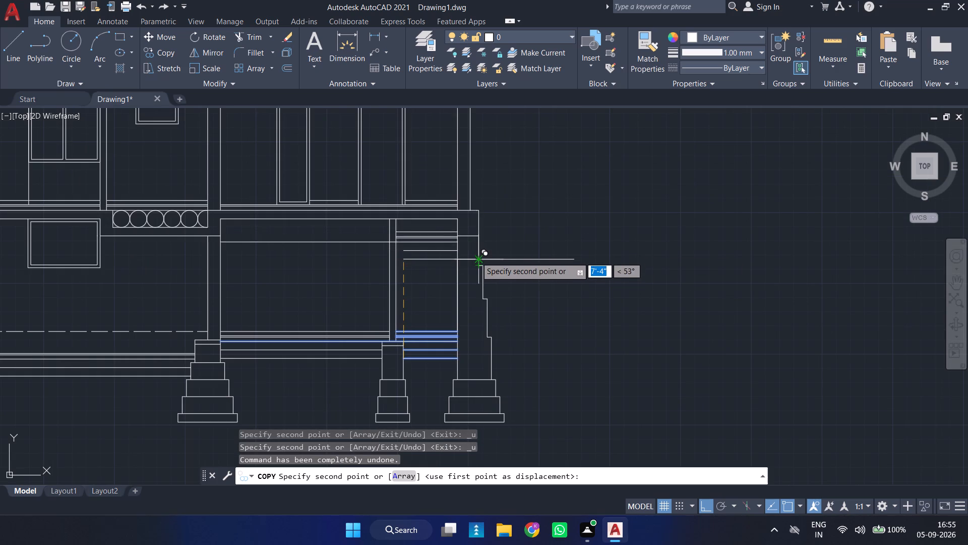
scroll(478, 256, "up", 2)
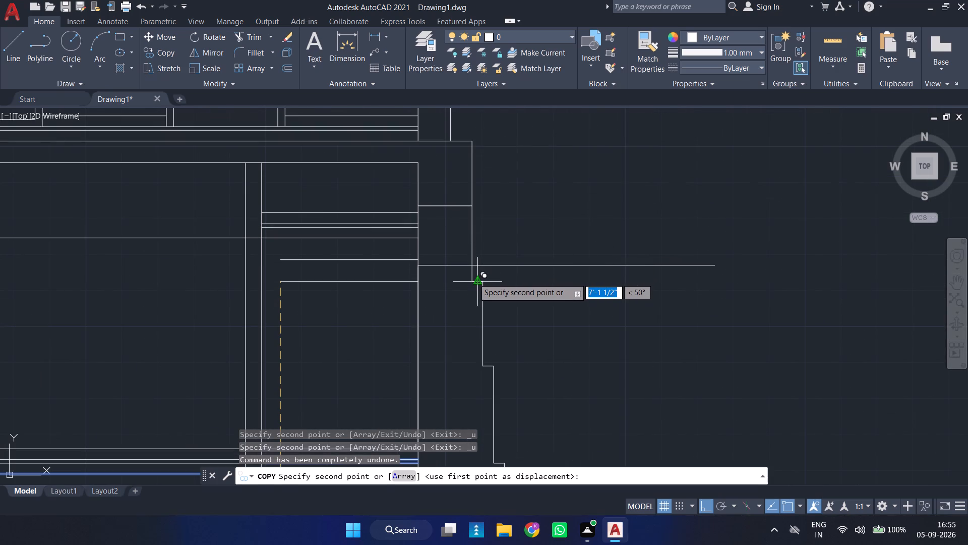
left_click(470, 278)
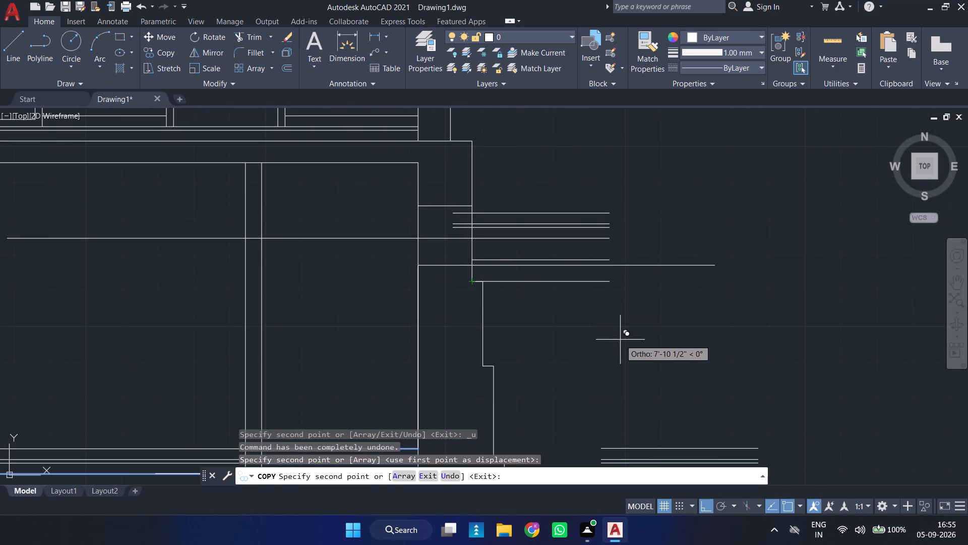
key("Escape")
Erase the horizontal level line that runs outward from the stepped wall's inner face through the copied floor layers.
scroll(620, 330, "down", 2)
scroll(654, 304, "up", 2)
left_click(602, 316)
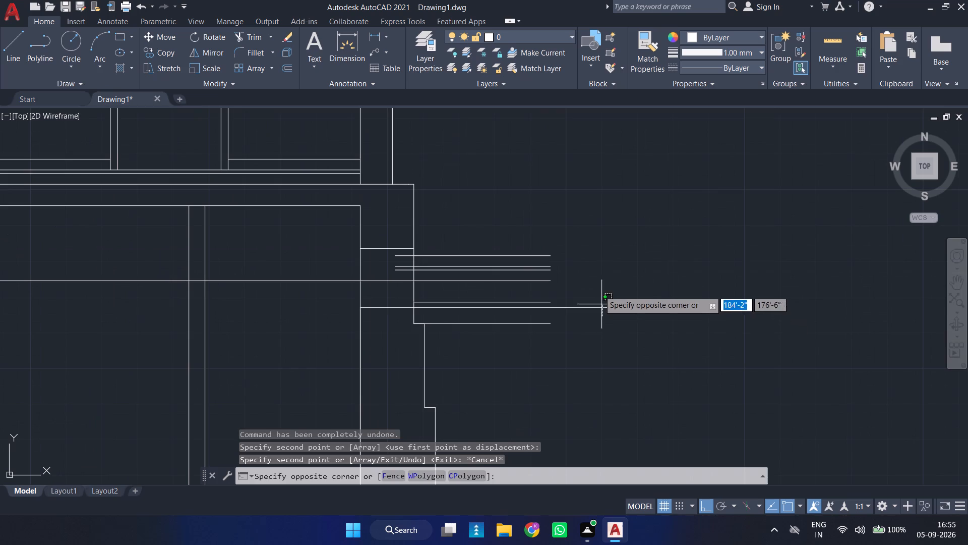
left_click(597, 281)
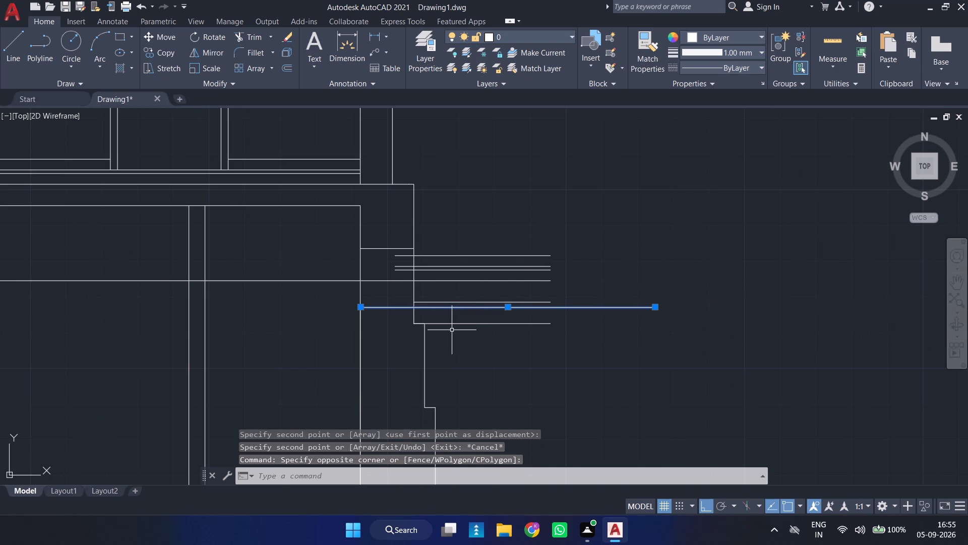
key("Delete")
Trim the copied floor layer lines back to the stepped wall's outer face, removing the long line across the basement rooms and partition.
type("TR")
key("Return")
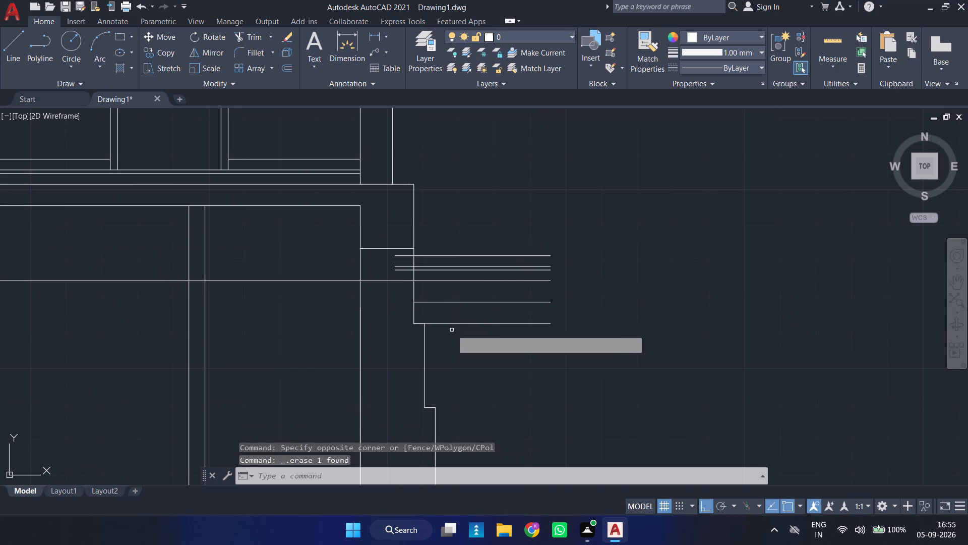
left_click(403, 254)
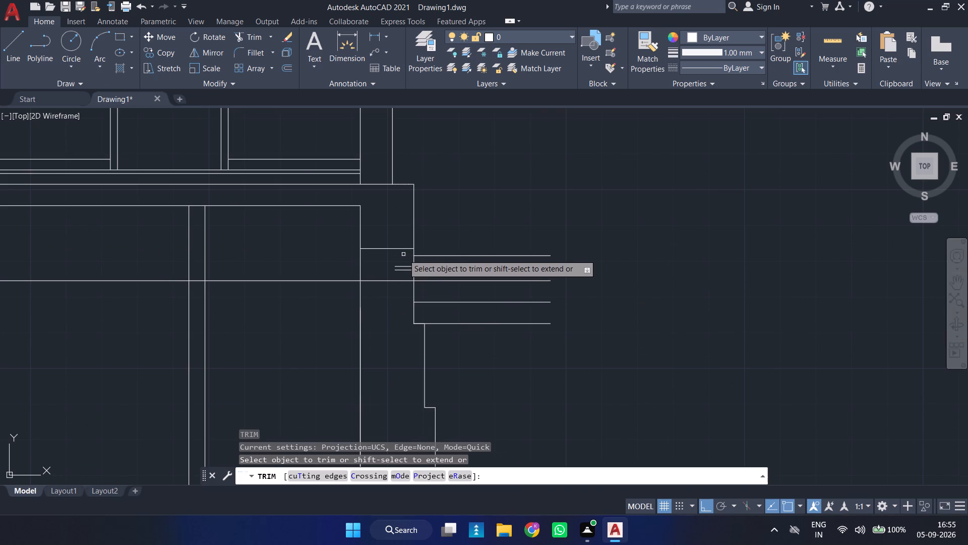
left_click(406, 260)
left_click(397, 296)
left_click(338, 258)
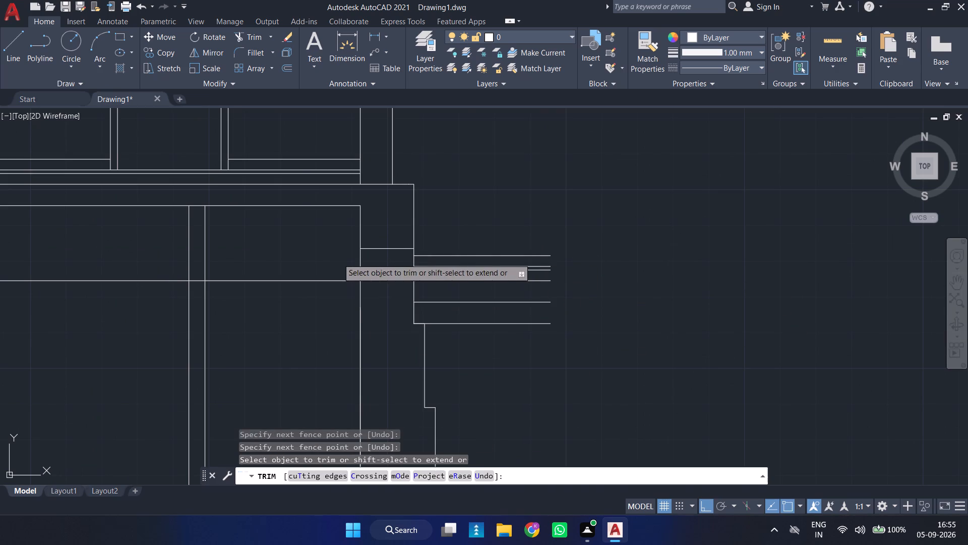
left_click(274, 306)
left_click(198, 283)
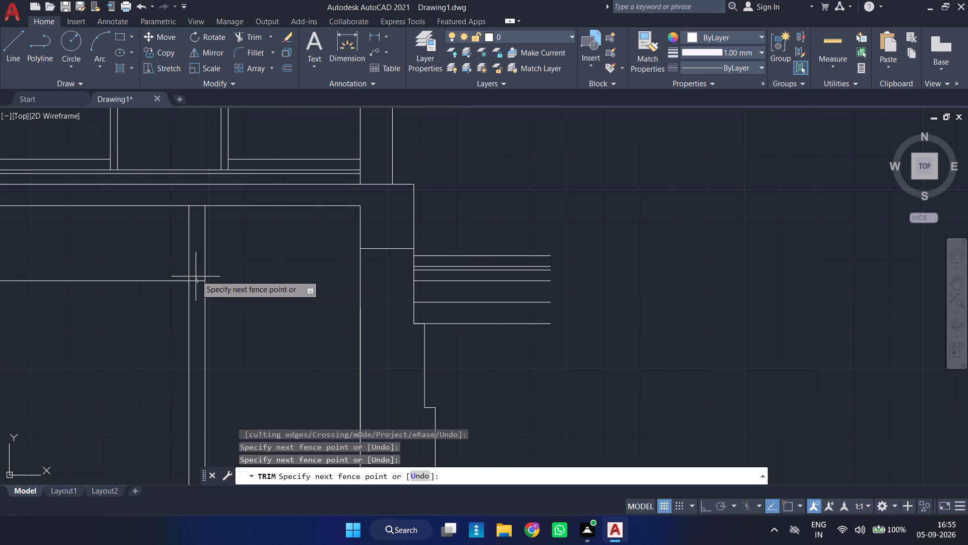
left_click(196, 274)
left_click(169, 287)
left_click_drag(157, 250, 158, 261)
scroll(154, 260, "down", 3)
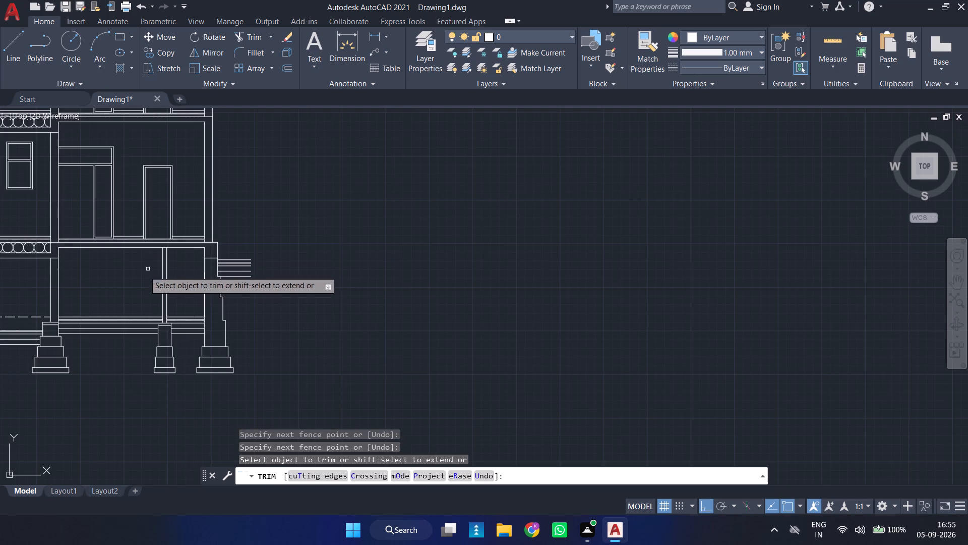
middle_click_drag(122, 282, 569, 293)
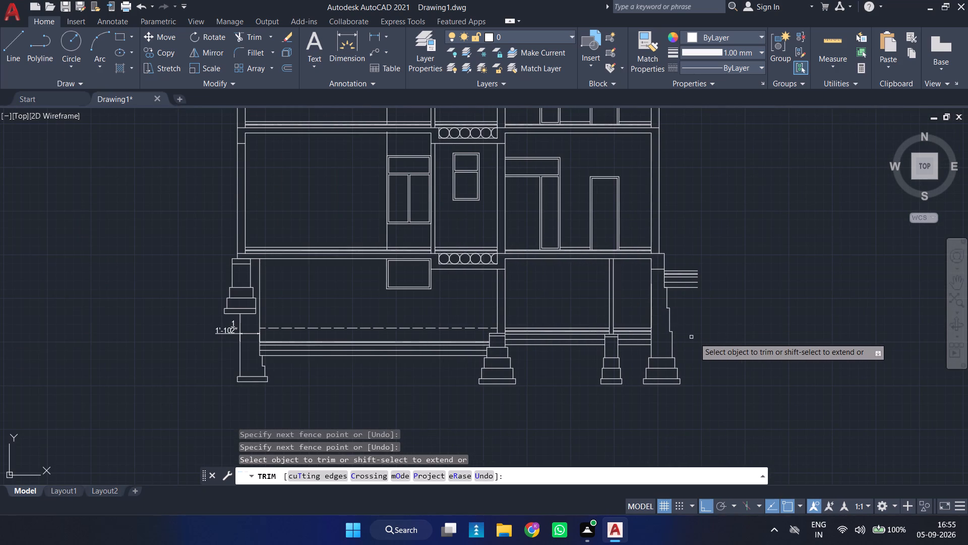
key("Escape")
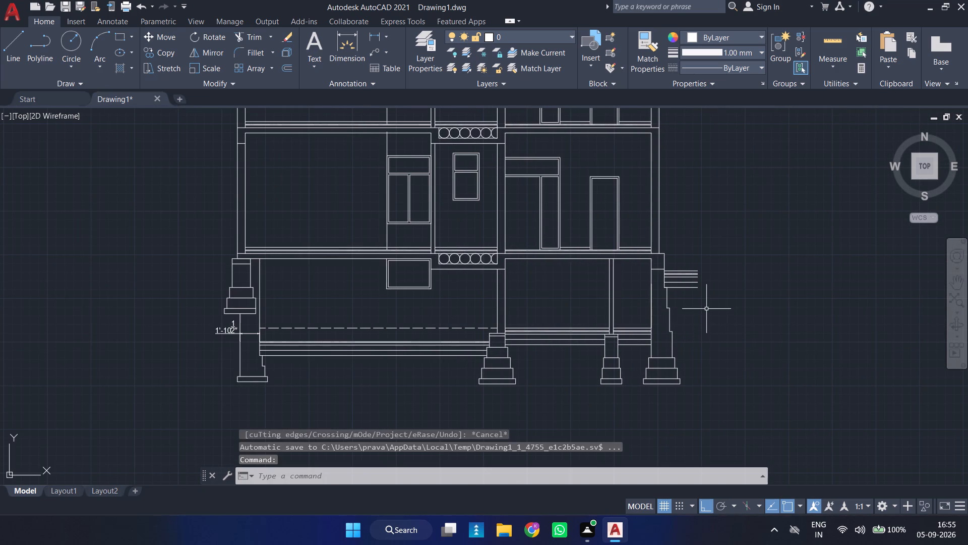
Erase the 4'3 vertical construction line overlapping the stepped wall's inner face.
scroll(705, 308, "down", 1)
scroll(689, 321, "up", 2)
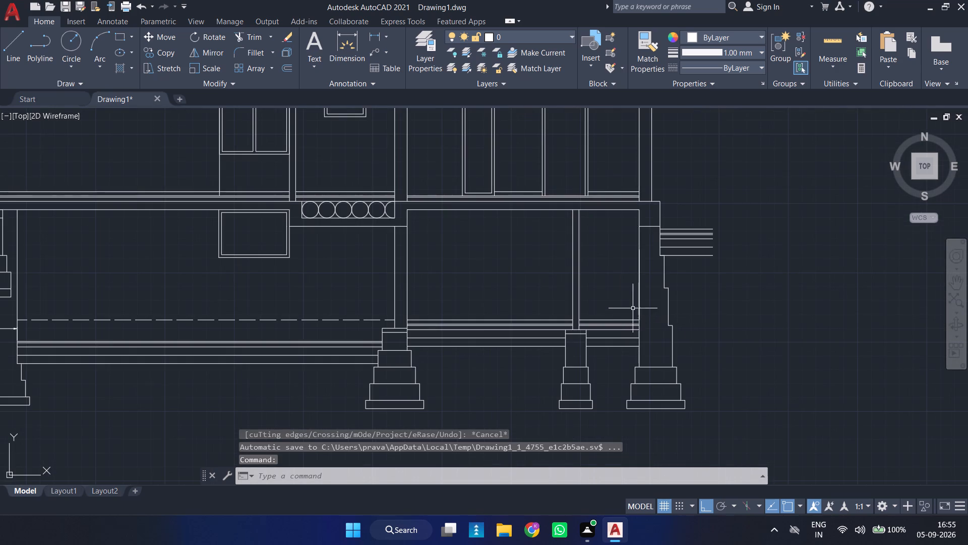
scroll(633, 308, "up", 2)
left_click(650, 296)
left_click(617, 295)
scroll(657, 293, "down", 2)
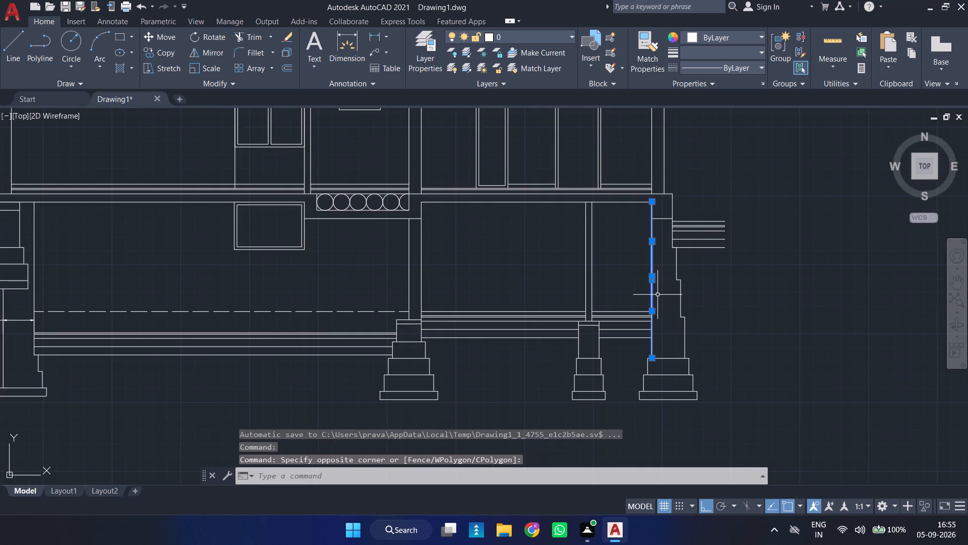
key("Escape")
left_click(652, 269)
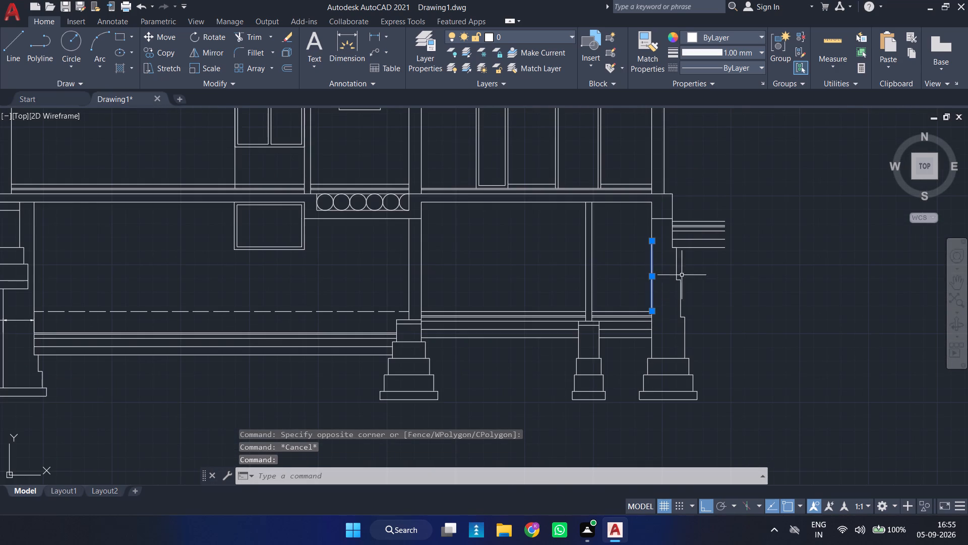
key("Delete")
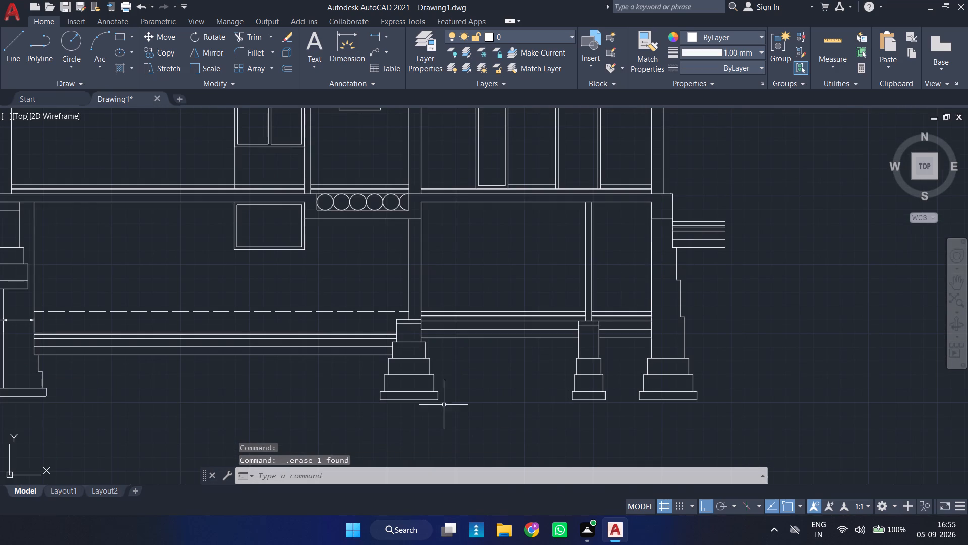
Start saving the drawing with the Desktop as the location and EX50 as the file name.
scroll(461, 341, "down", 2)
middle_click_drag(471, 326, 659, 392)
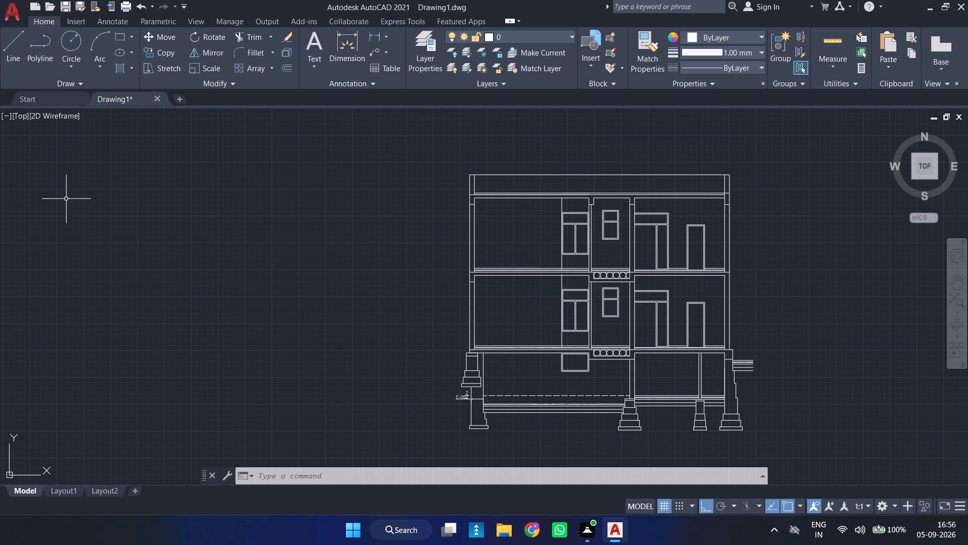
key("ctrl+s")
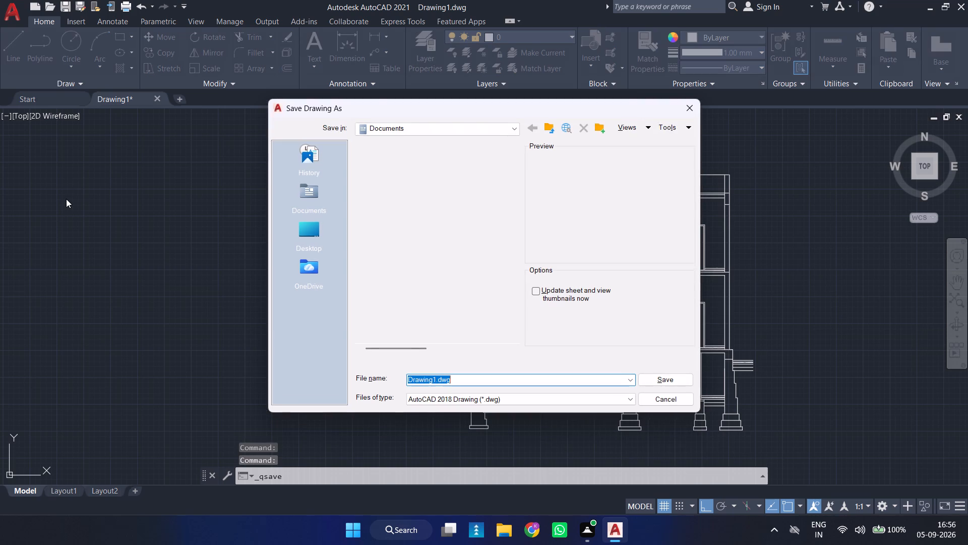
left_click(306, 232)
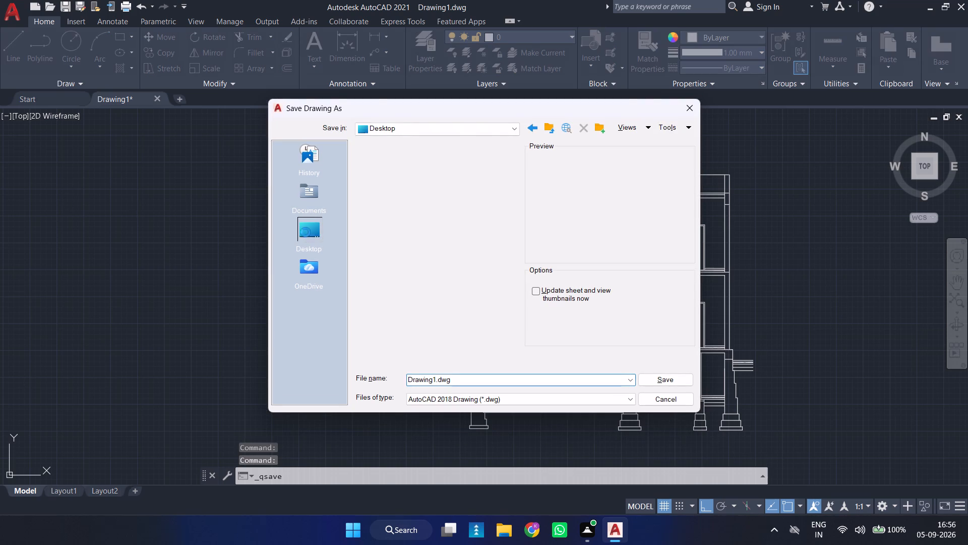
scroll(380, 221, "down", 4)
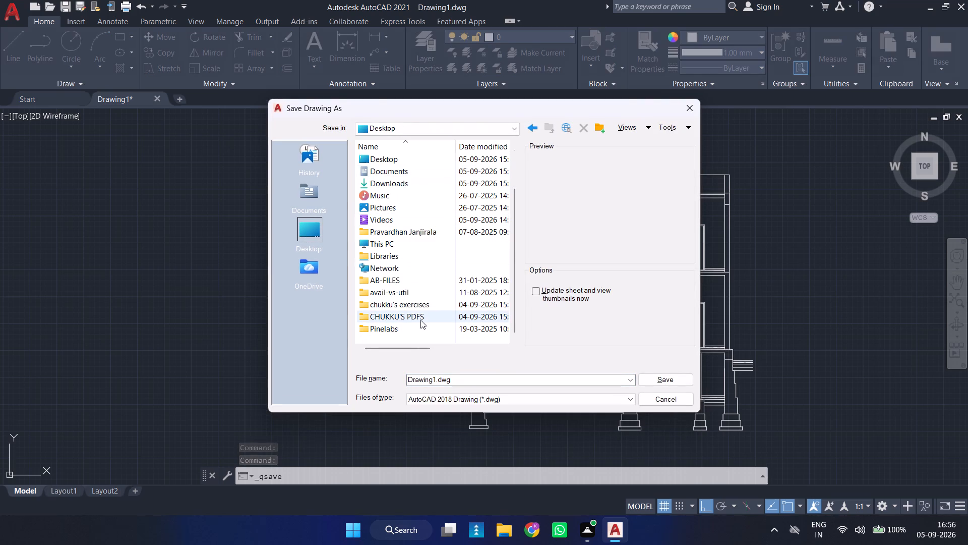
left_click(428, 303)
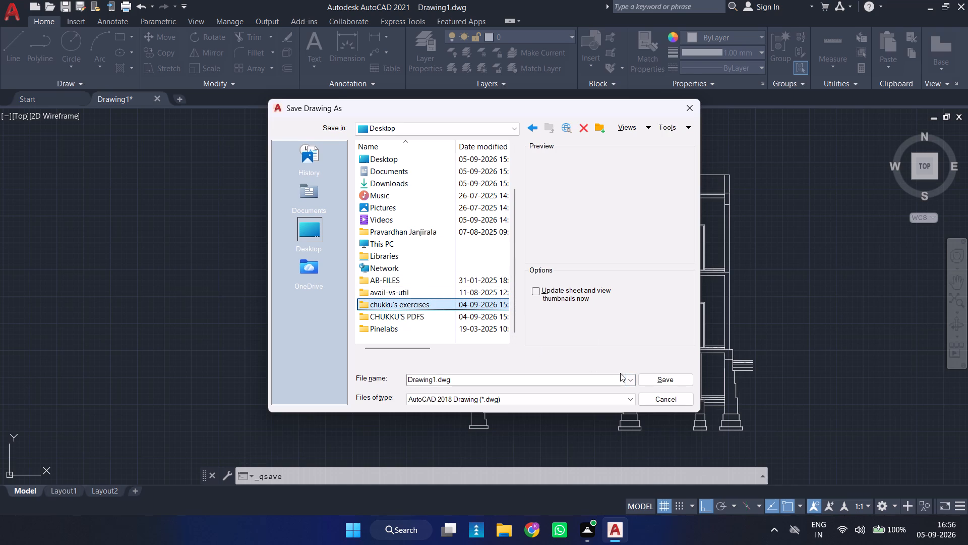
double_click(445, 302)
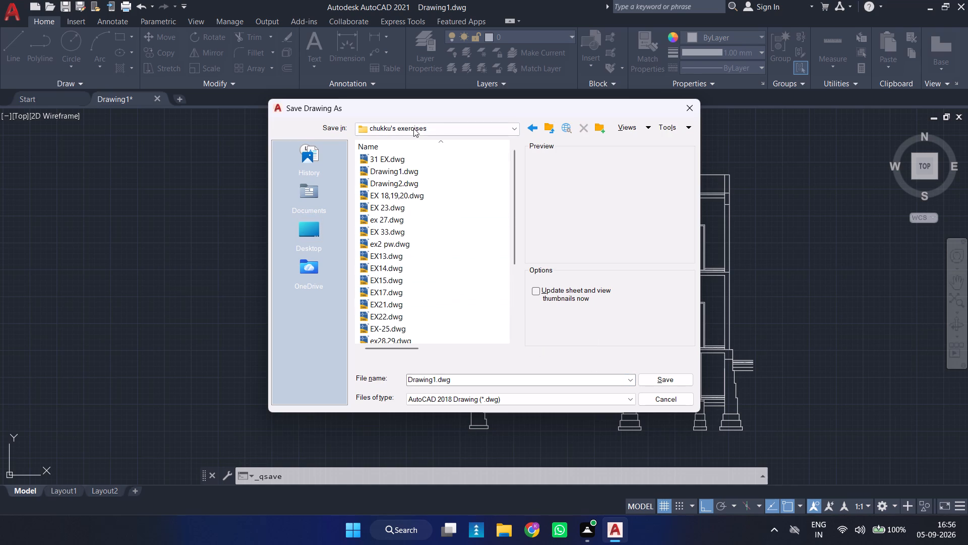
key("BackSpace")
type("EX50")
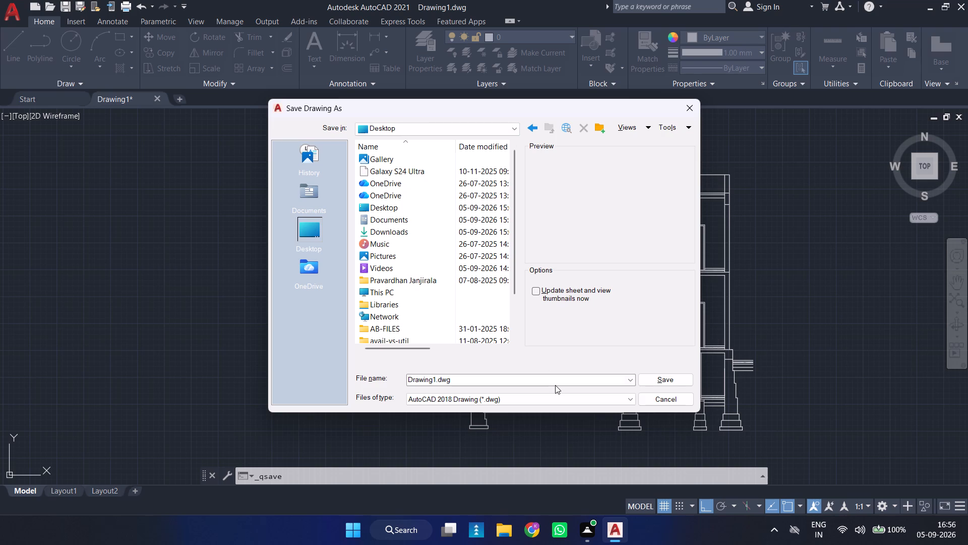
left_click(487, 381)
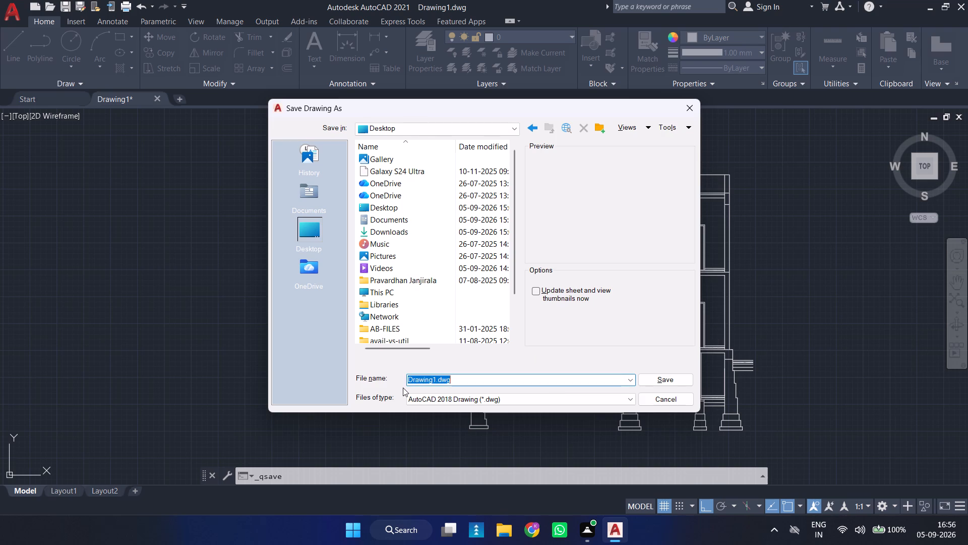
key("BackSpace")
type("EX")
type("50")
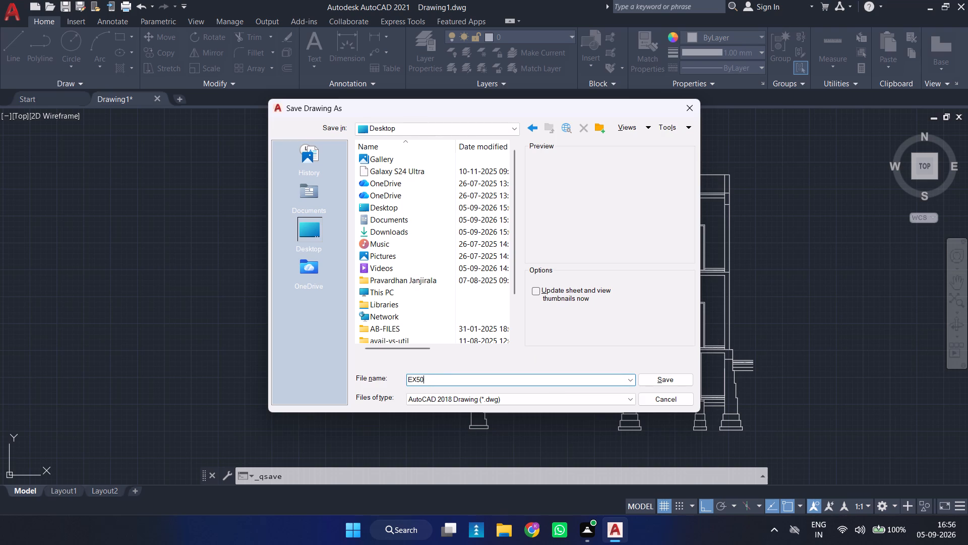
Save the EX50 drawing in the "chukku's exercises" folder on the Desktop.
scroll(423, 197, "down", 4)
left_click(410, 299)
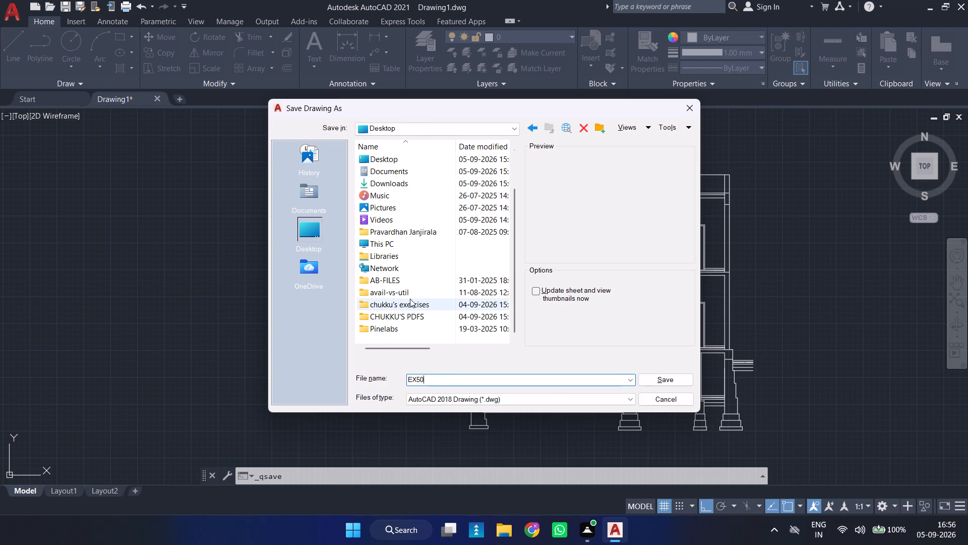
double_click(412, 300)
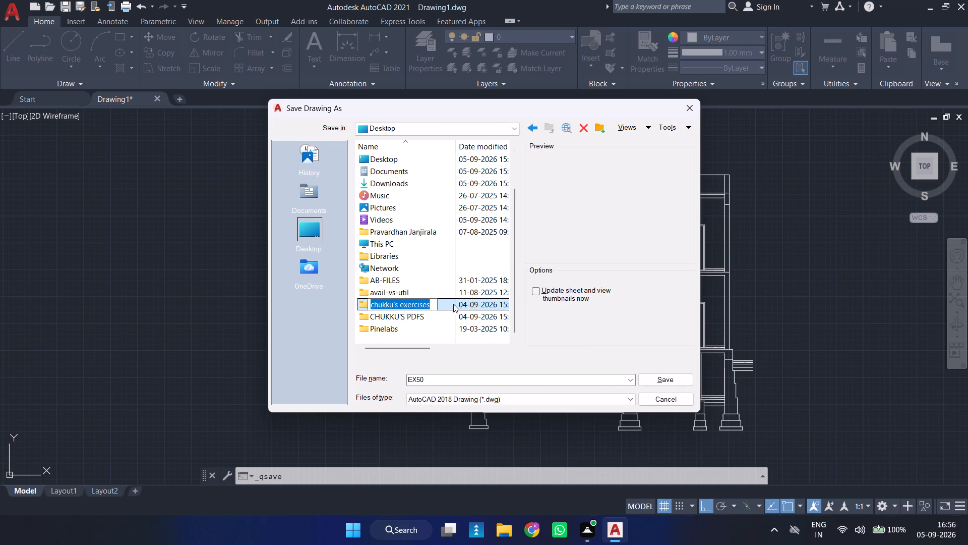
left_click(460, 304)
double_click(466, 302)
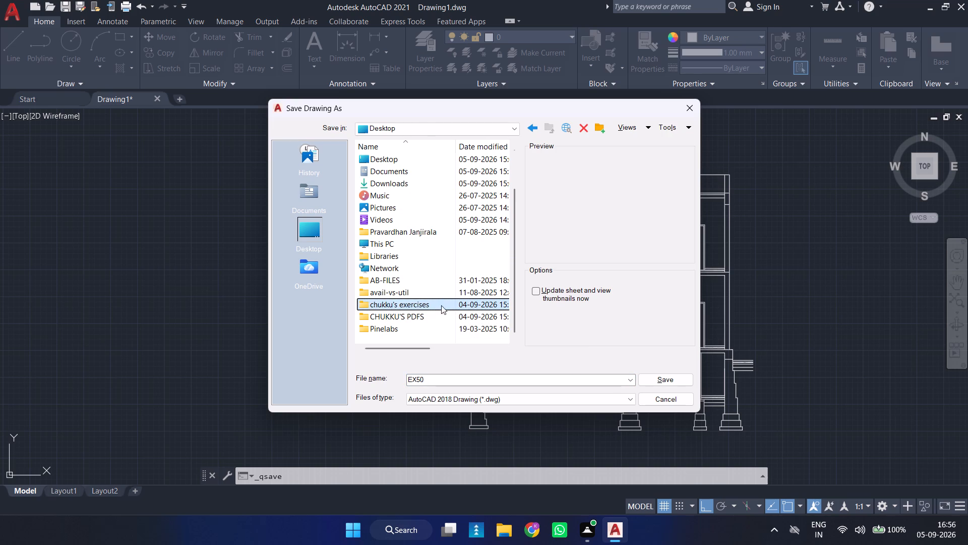
double_click(448, 302)
left_click(655, 381)
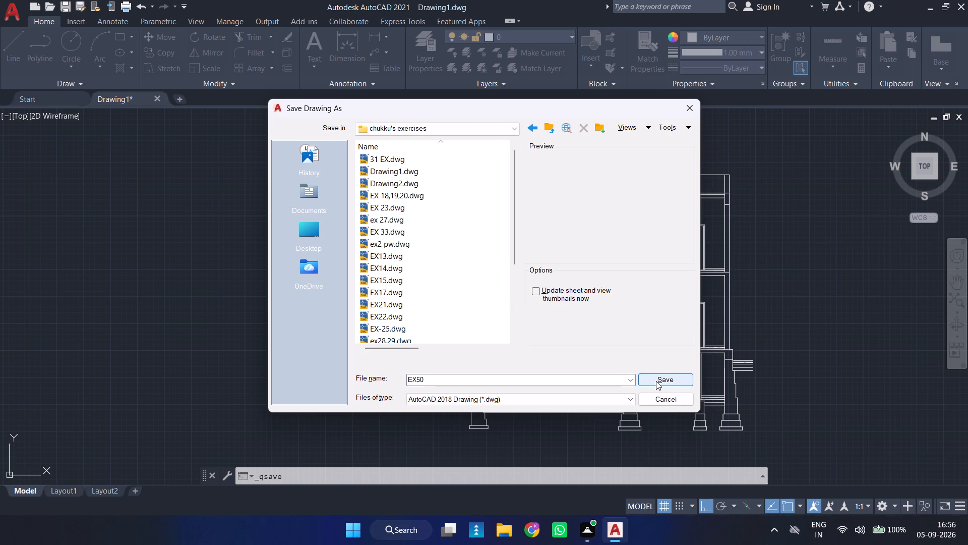
Dismiss the tip about the web and mobile apps.
scroll(580, 189, "down", 2)
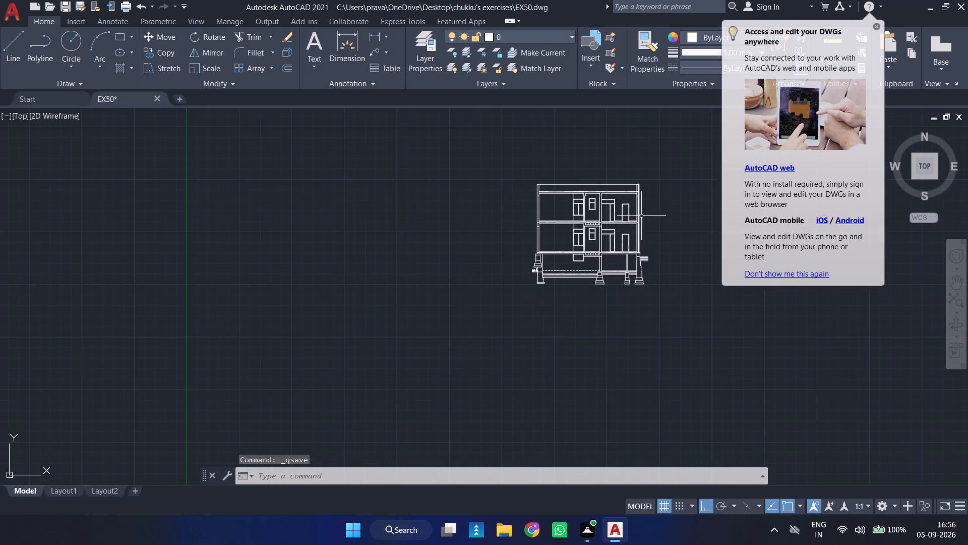
middle_click_drag(643, 216, 529, 242)
scroll(548, 230, "up", 1)
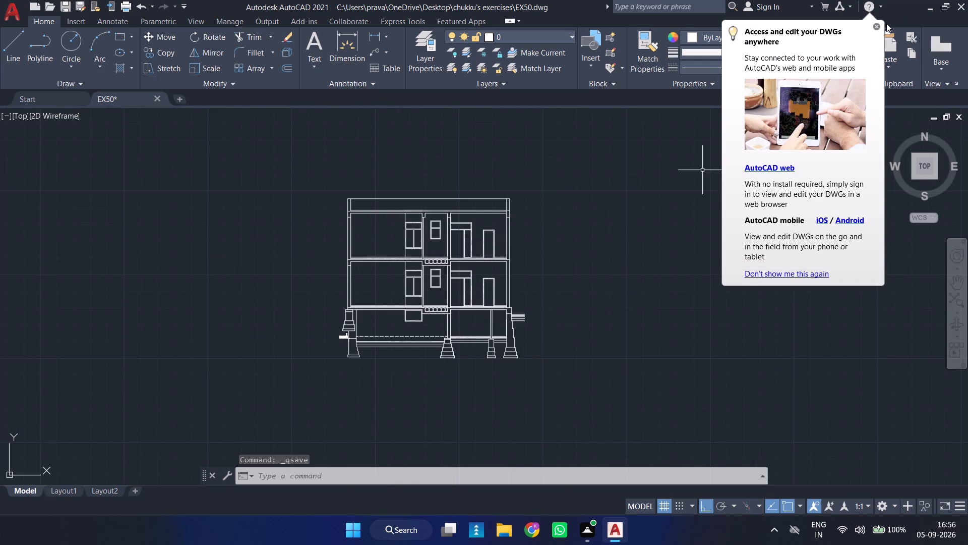
left_click(877, 25)
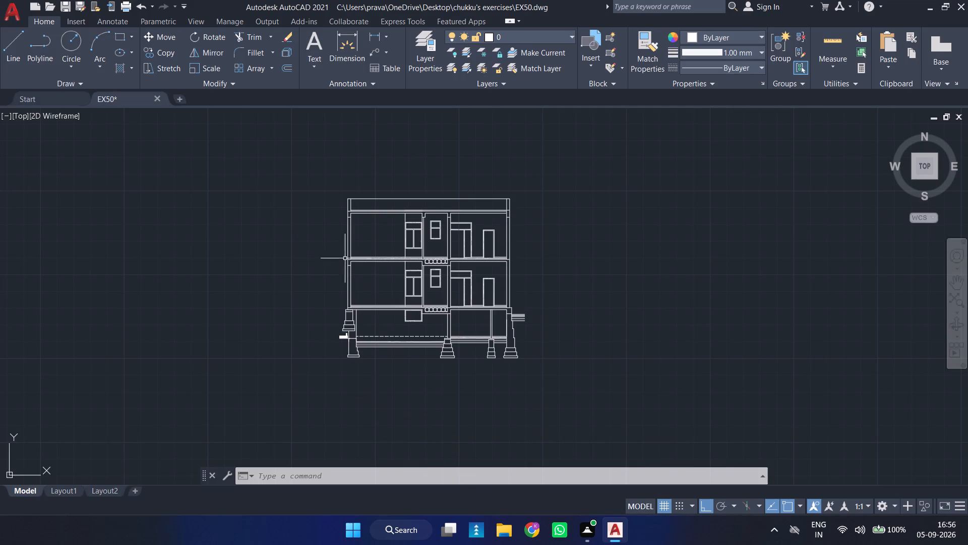
Start a hatch with the ANSI32 pattern and fill the upper storey's left outer wall.
middle_click_drag(377, 235, 416, 293)
scroll(416, 292, "up", 1)
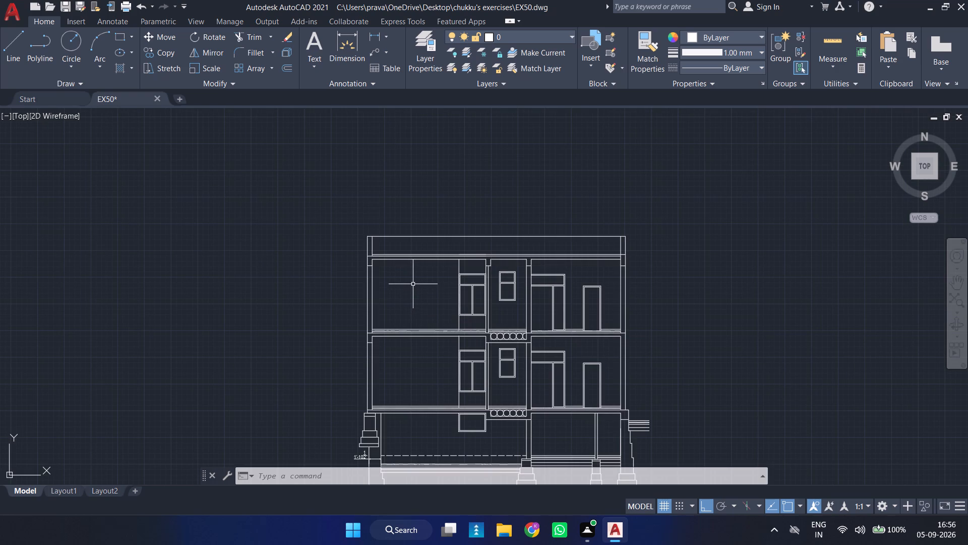
left_click(117, 68)
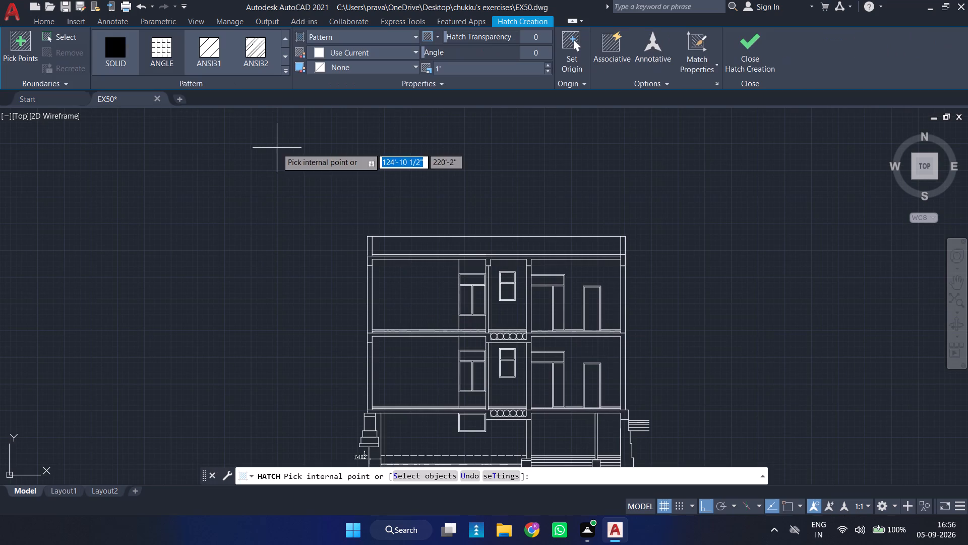
left_click(254, 61)
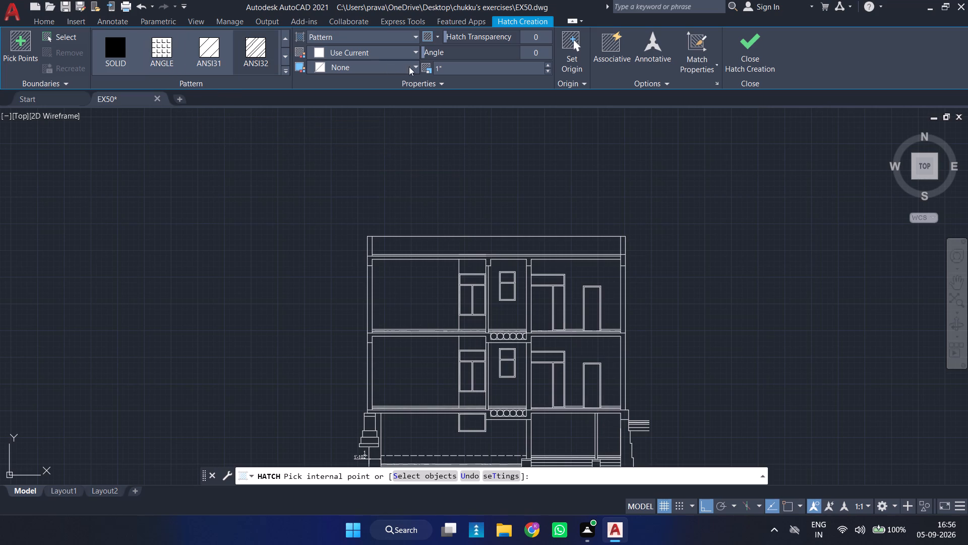
middle_click_drag(380, 273, 380, 272)
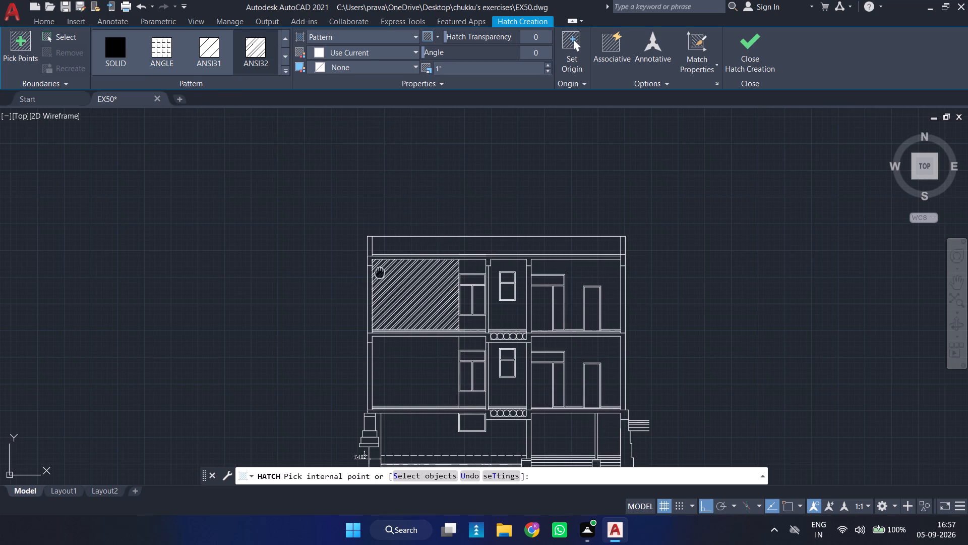
middle_click_drag(380, 272, 355, 169)
scroll(353, 183, "up", 1)
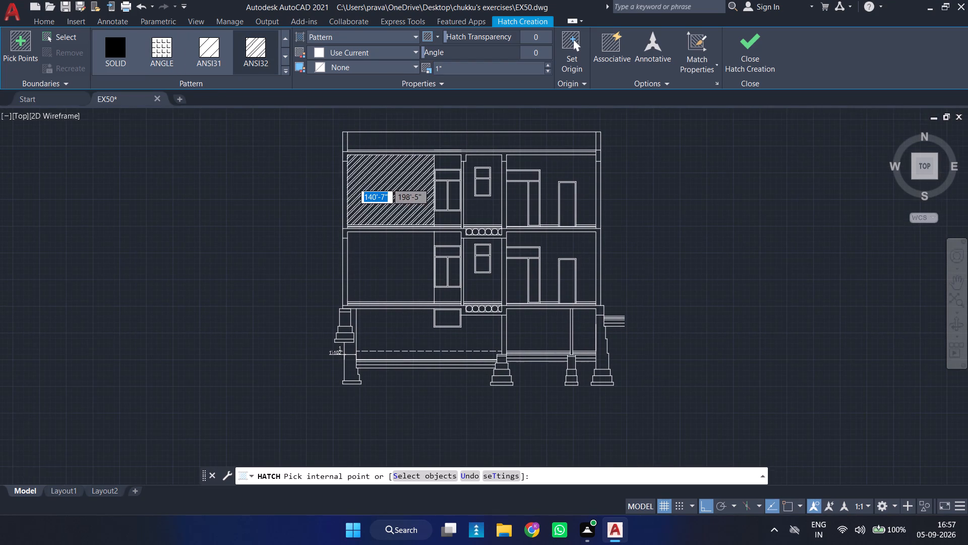
scroll(353, 183, "up", 1)
left_click(330, 185)
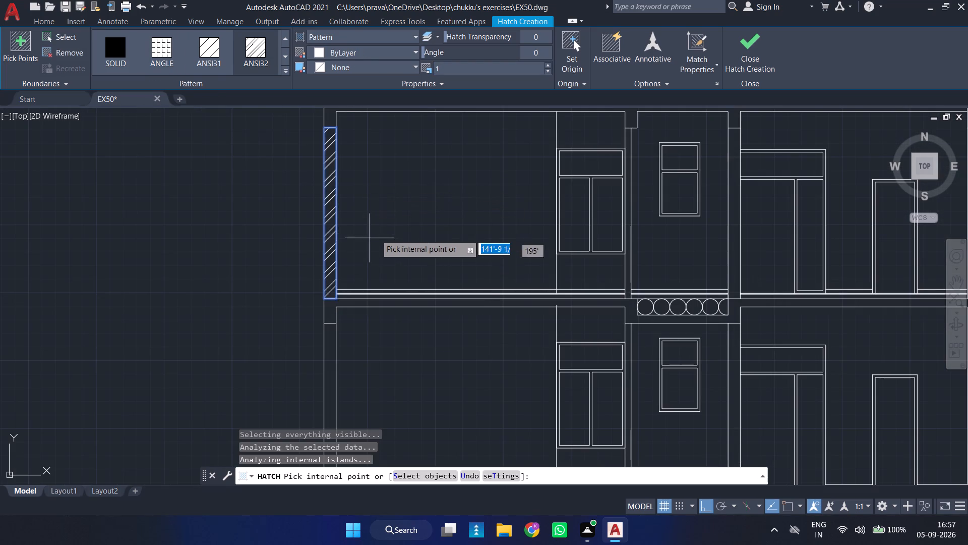
scroll(384, 224, "down", 3)
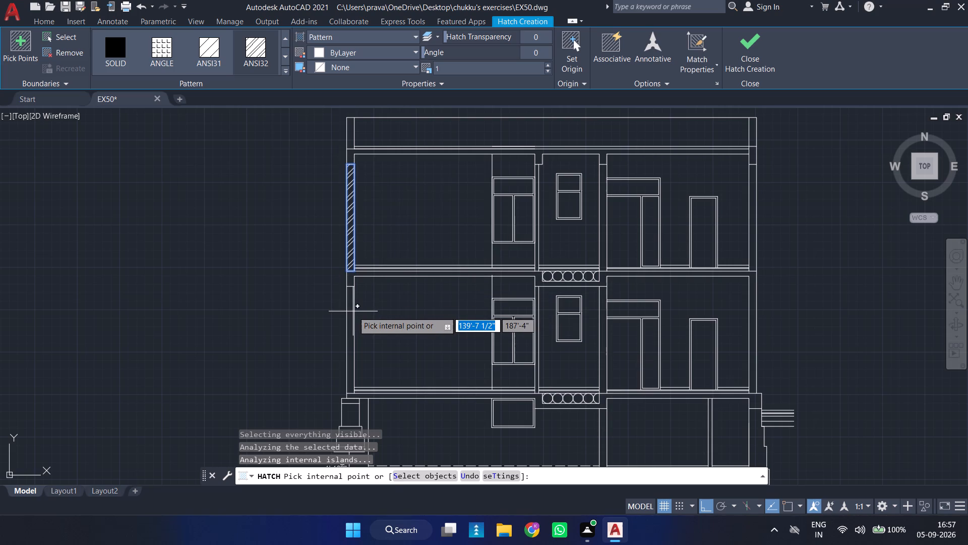
Set the hatch pattern scale to 0.5.
left_click(470, 67)
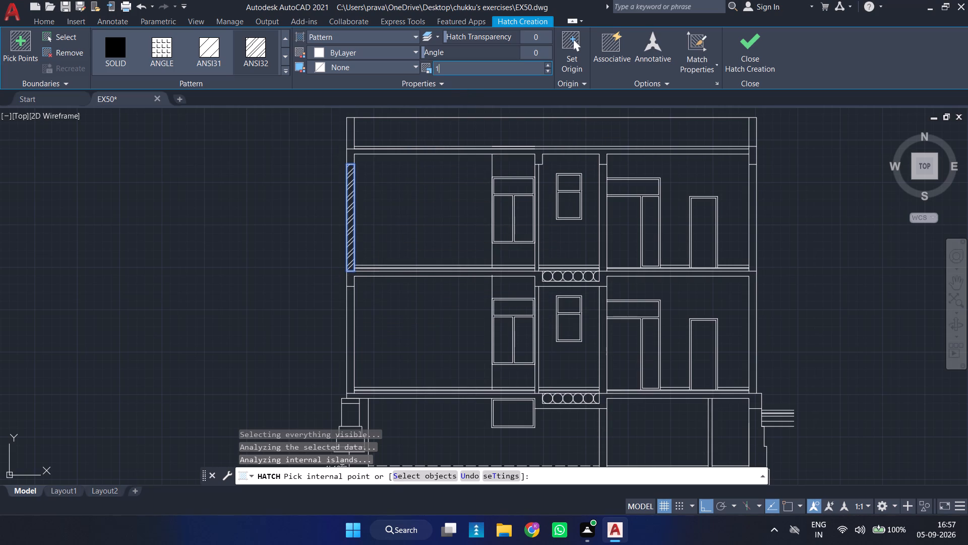
left_click(549, 71)
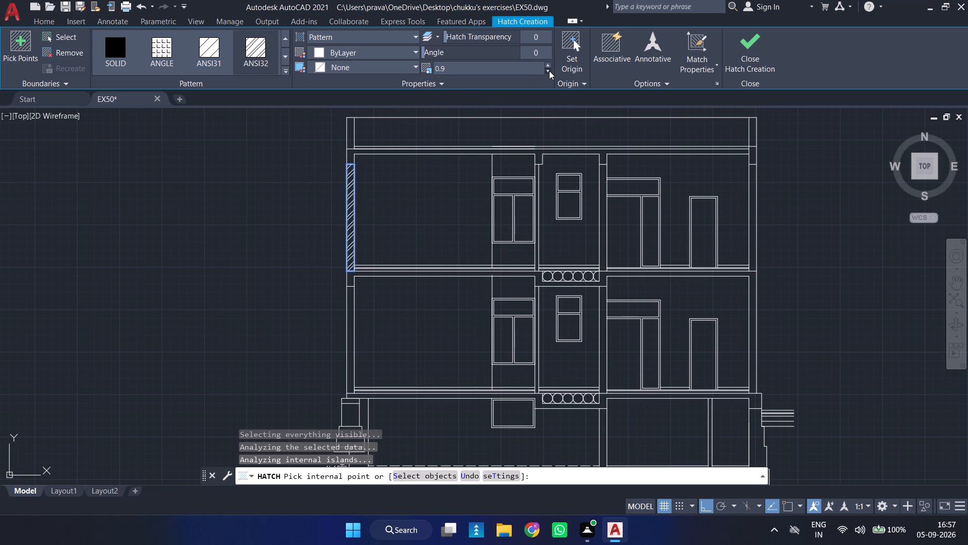
left_click(549, 71)
left_click(549, 71)
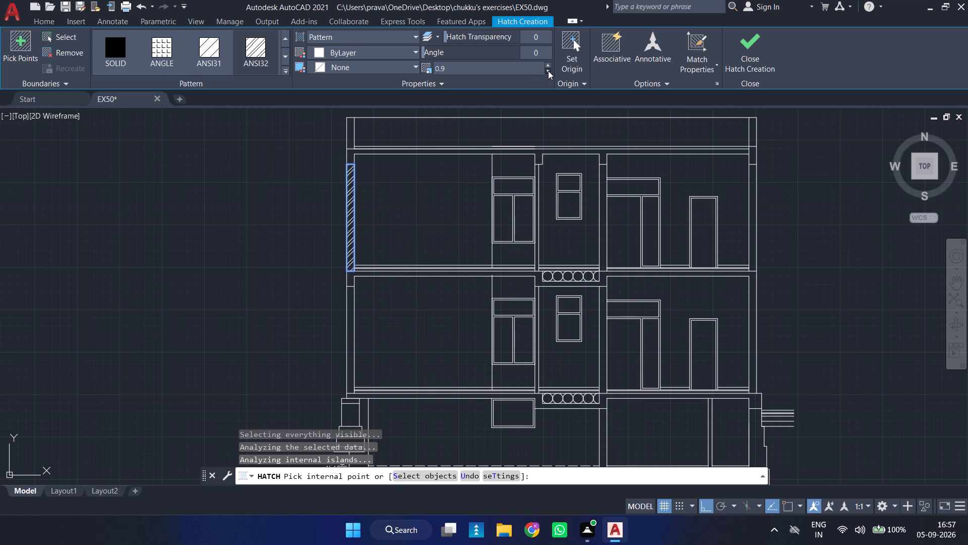
left_click(548, 71)
triple_click(547, 70)
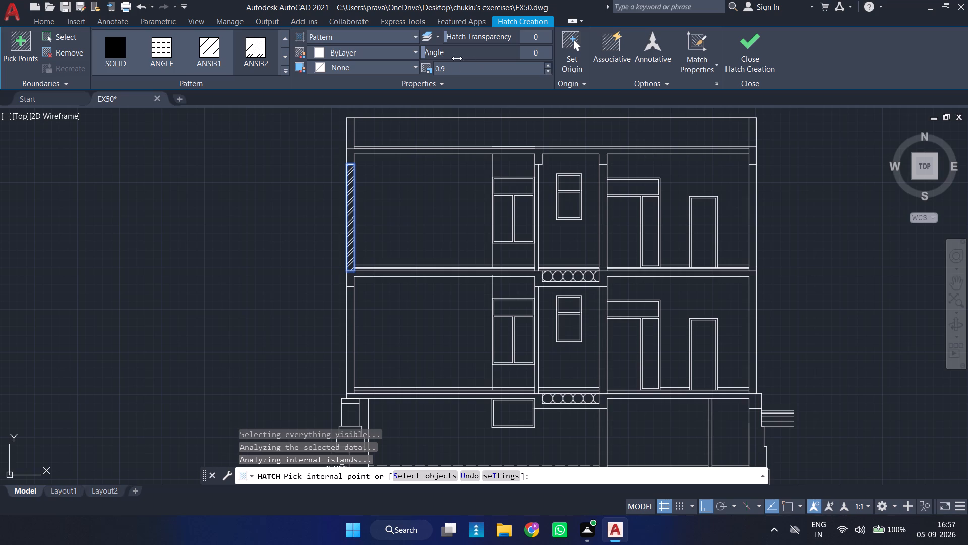
left_click(454, 68)
key("BackSpace")
type("0.5")
key("Return")
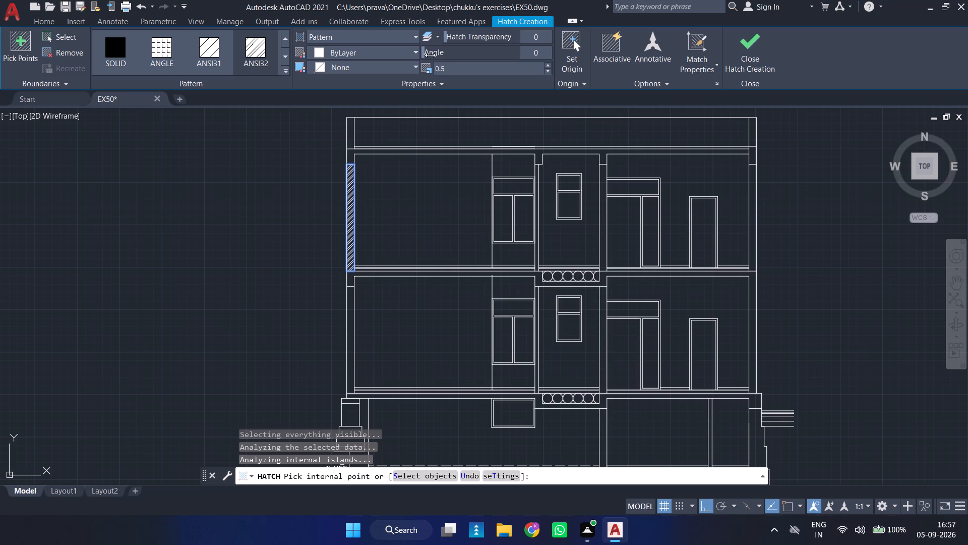
Add the lower storey's left outer wall and the left roof parapet to the ANSI32 hatch.
scroll(362, 300, "up", 3)
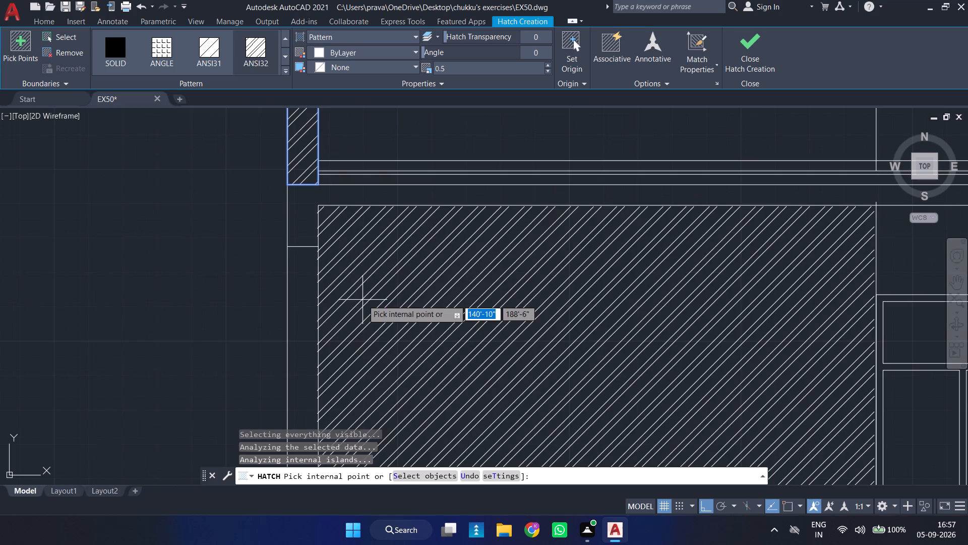
left_click(305, 288)
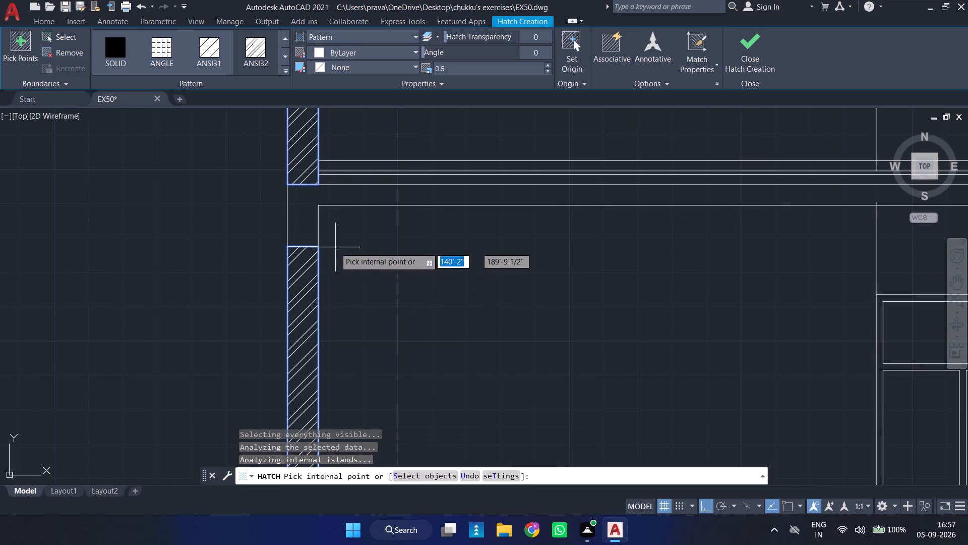
scroll(318, 238, "down", 3)
middle_click_drag(382, 154, 372, 352)
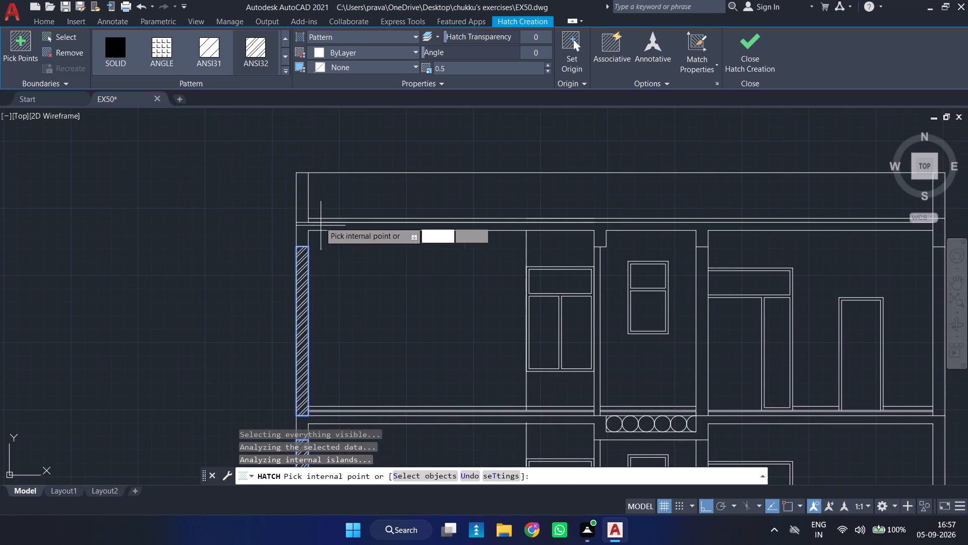
left_click(302, 197)
scroll(393, 221, "down", 2)
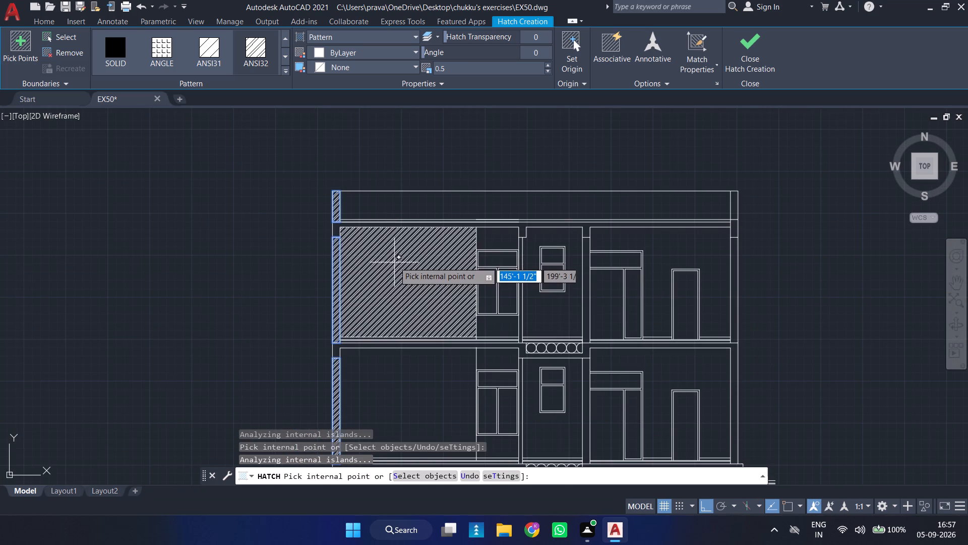
scroll(394, 261, "down", 1)
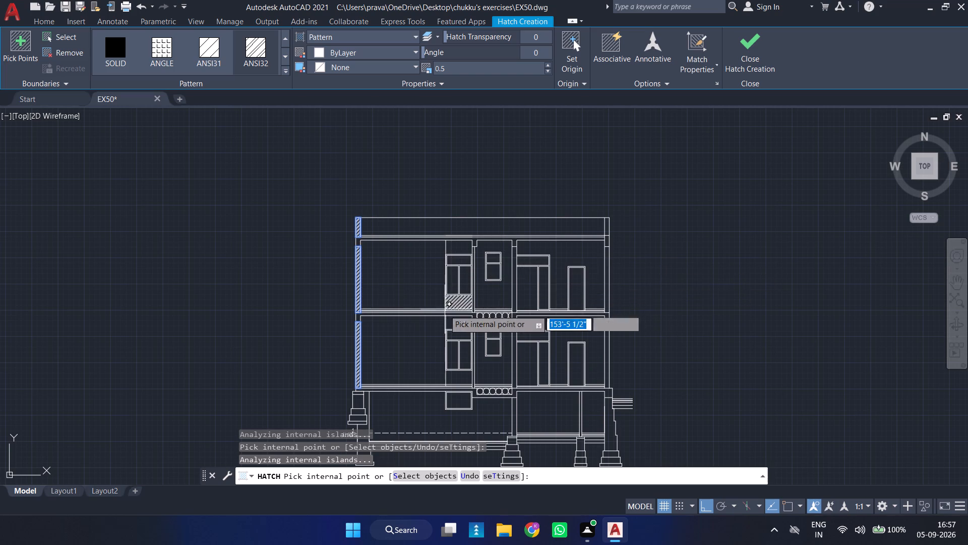
Hatch the upper storey's two inner walls, its right outer wall and the right roof parapet.
scroll(436, 311, "up", 2)
left_click(521, 279)
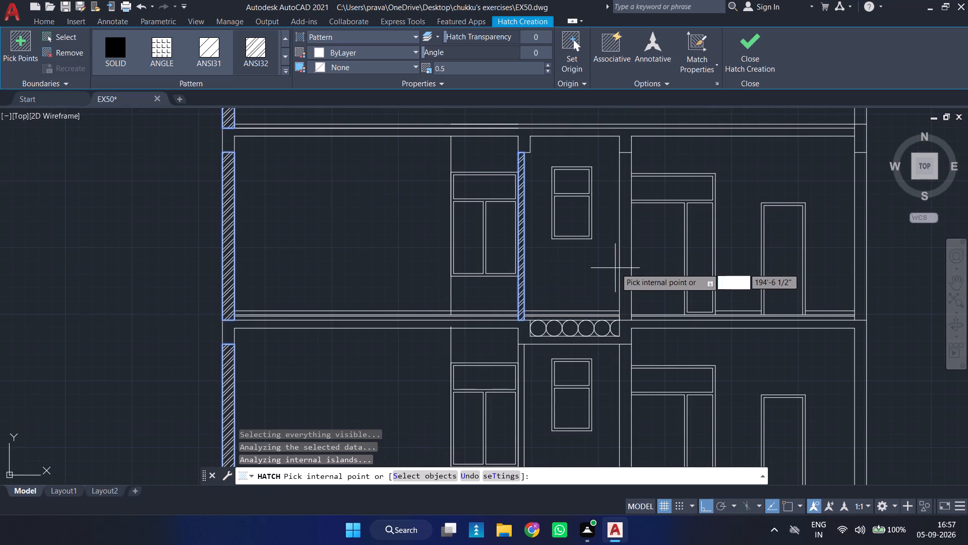
left_click(622, 268)
scroll(801, 279, "down", 1)
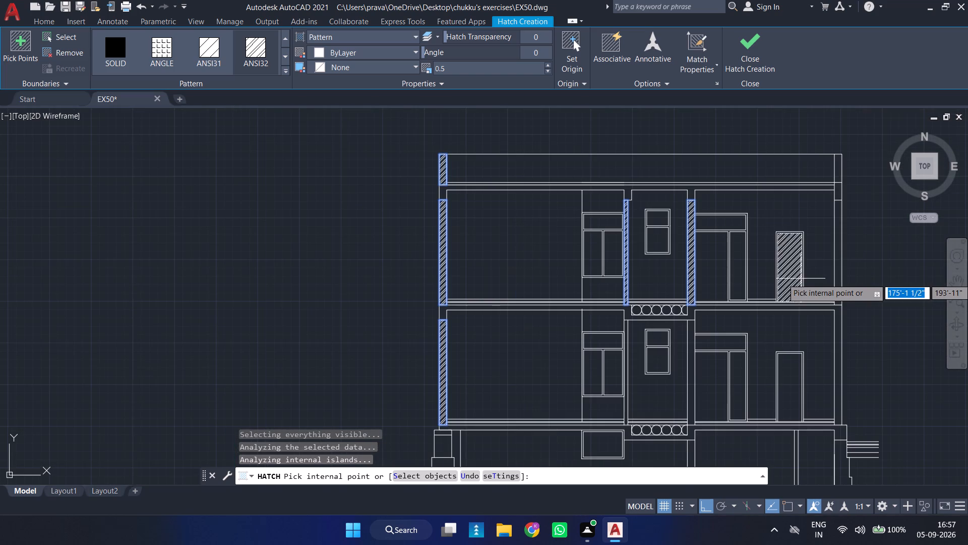
left_click(836, 242)
left_click(837, 171)
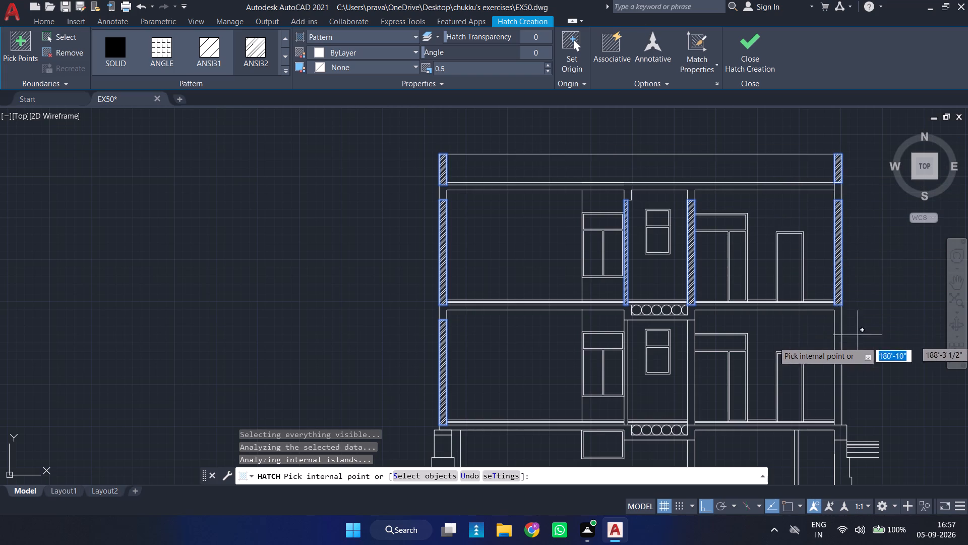
Hatch the lower storey's thicker inner wall between the window bay and the door room.
scroll(872, 384, "down", 2)
middle_click_drag(874, 396, 772, 308)
scroll(730, 230, "up", 2)
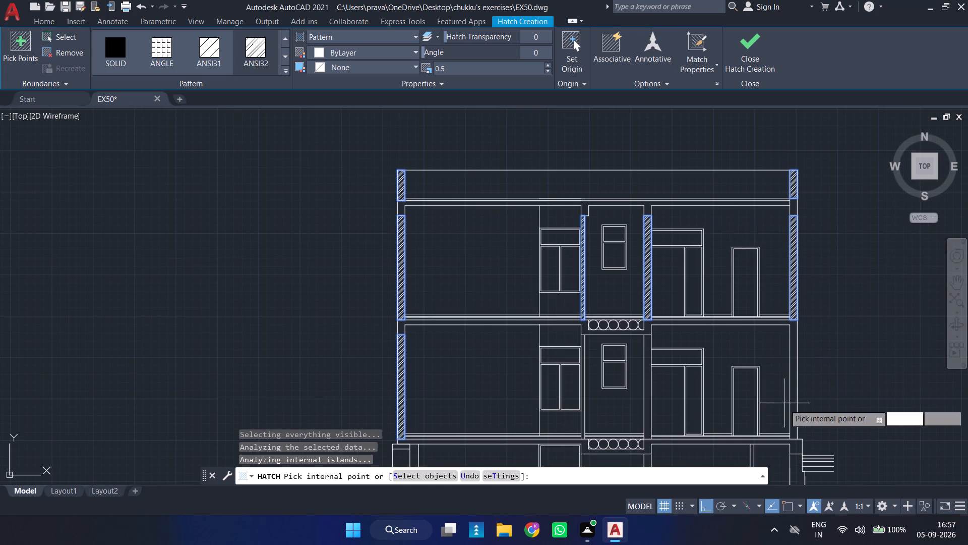
scroll(838, 417, "down", 2)
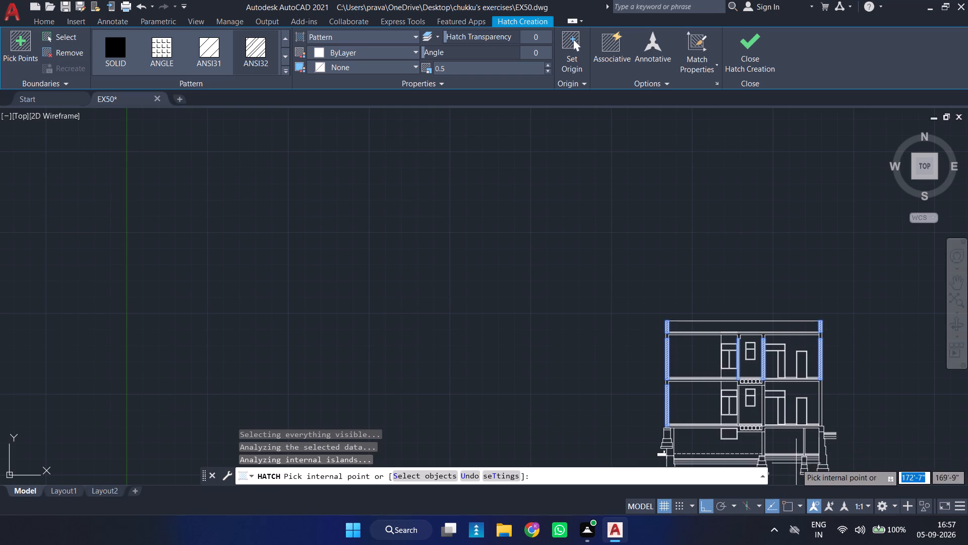
scroll(776, 417, "up", 3)
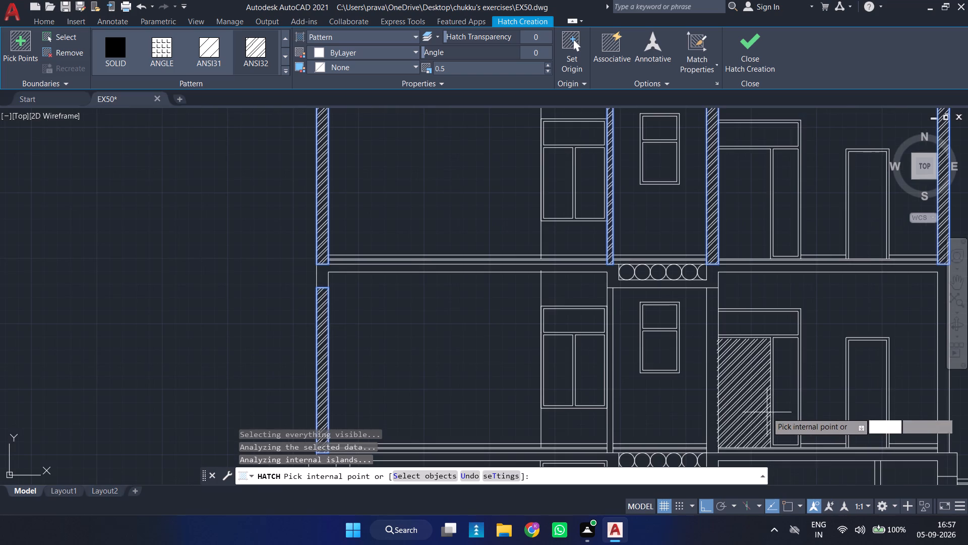
left_click(712, 407)
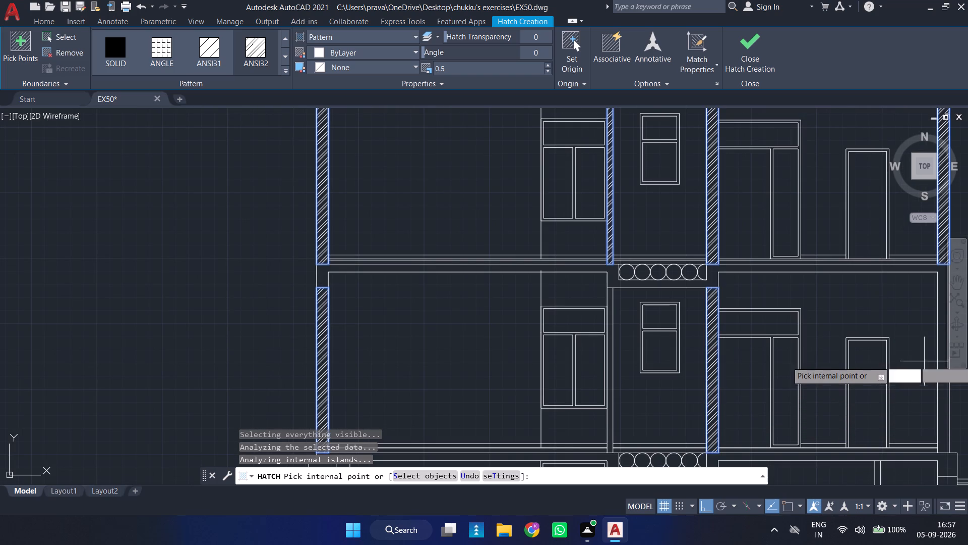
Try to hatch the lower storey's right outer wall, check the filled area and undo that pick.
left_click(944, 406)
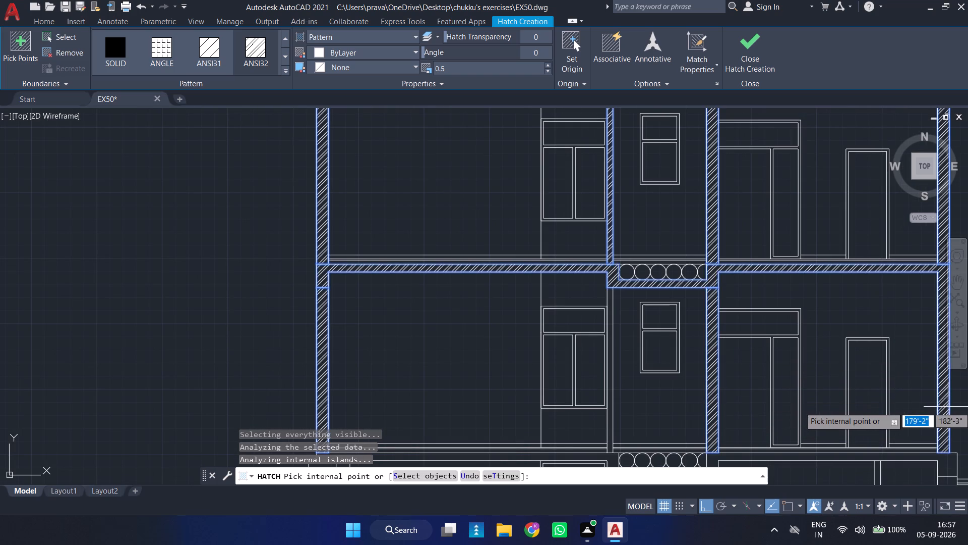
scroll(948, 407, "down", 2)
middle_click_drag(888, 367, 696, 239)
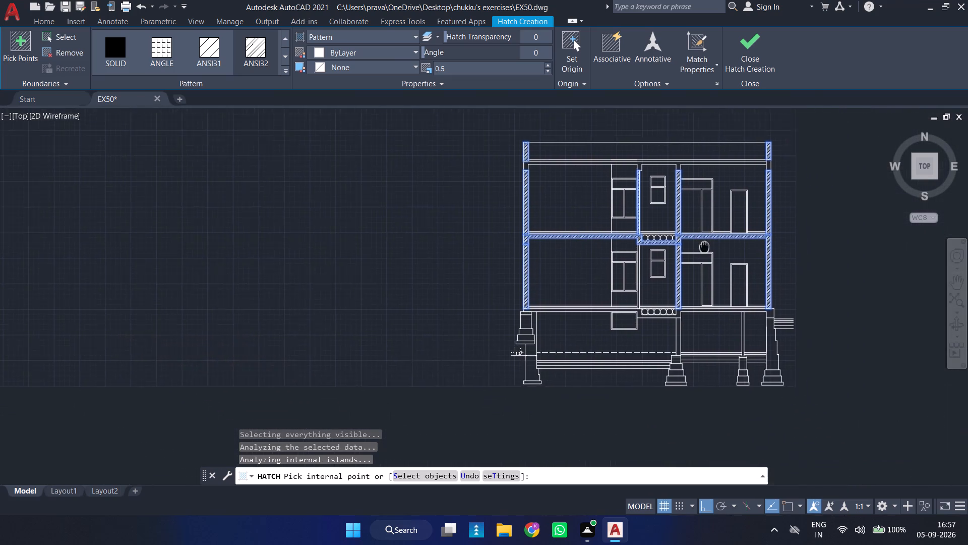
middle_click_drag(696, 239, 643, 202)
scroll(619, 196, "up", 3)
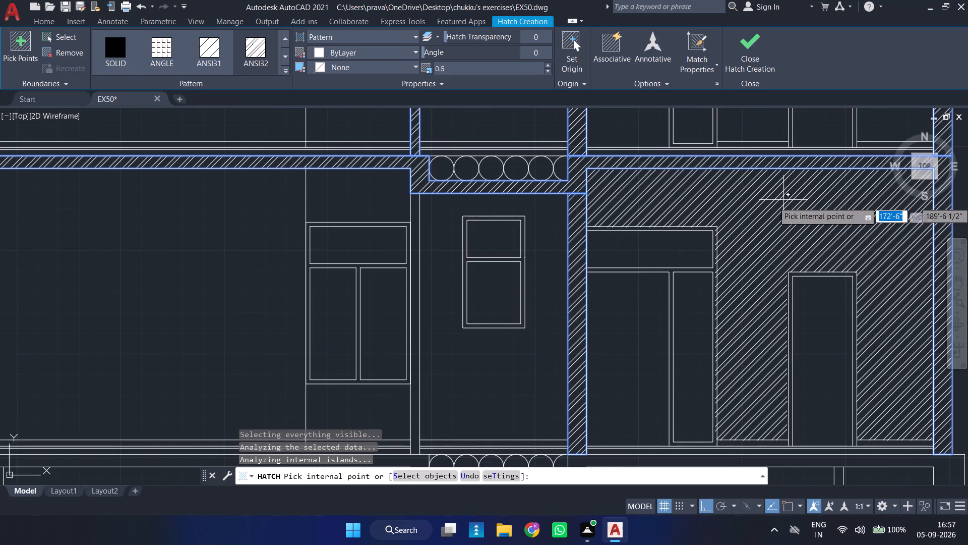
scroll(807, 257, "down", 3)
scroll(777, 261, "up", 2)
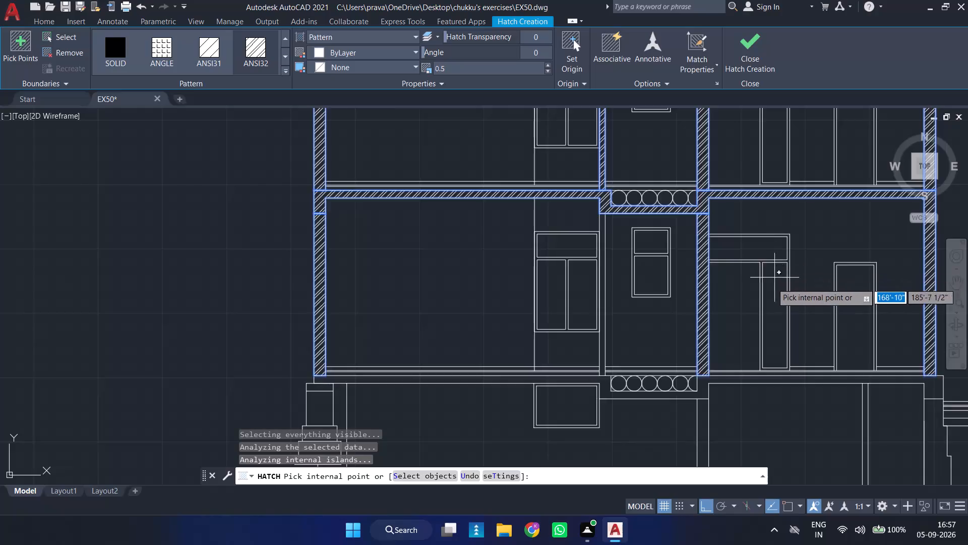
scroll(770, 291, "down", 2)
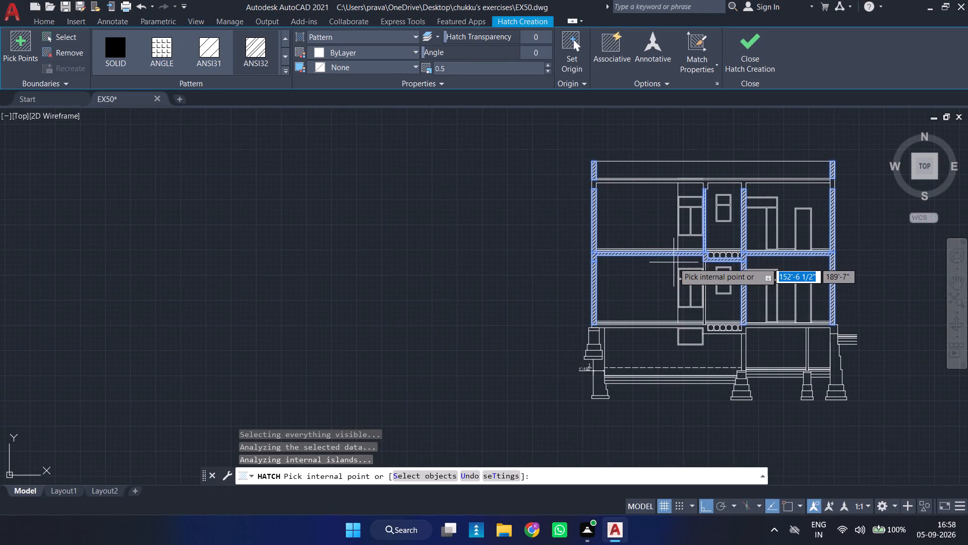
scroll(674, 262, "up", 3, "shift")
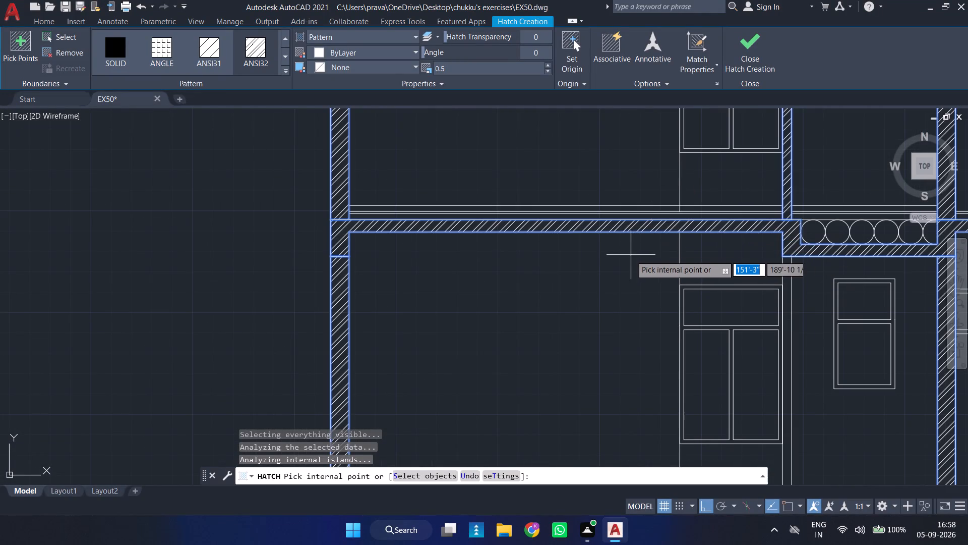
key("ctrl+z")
Hatch the basement's inner wall and the thin partition above the small footing, and finish the hatch.
scroll(631, 253, "down", 2)
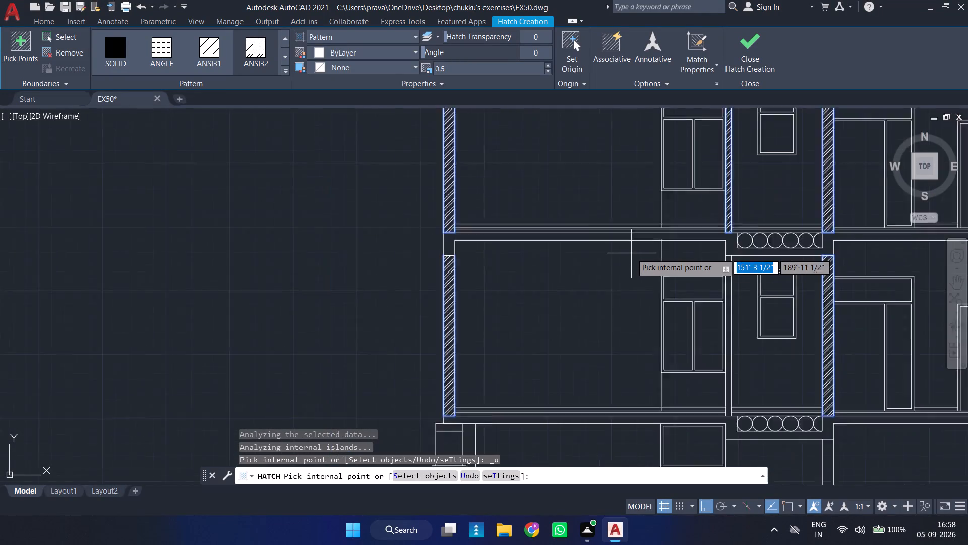
scroll(631, 253, "down", 1)
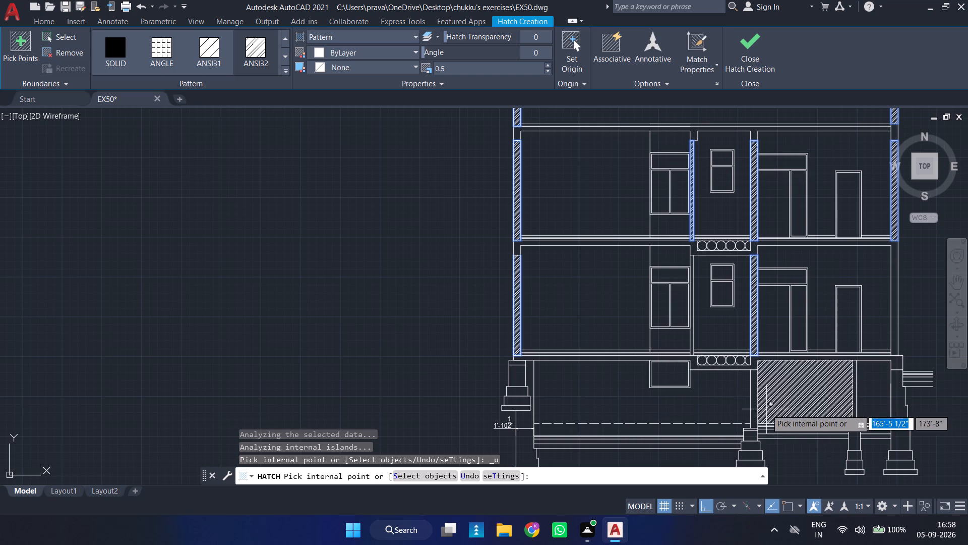
scroll(766, 409, "up", 3)
left_click(699, 371)
scroll(718, 355, "down", 4)
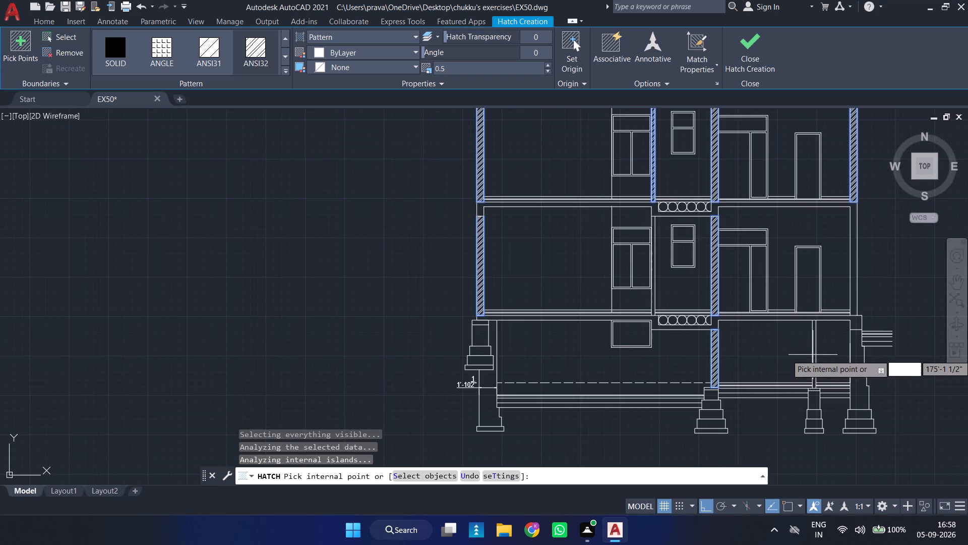
left_click(815, 353)
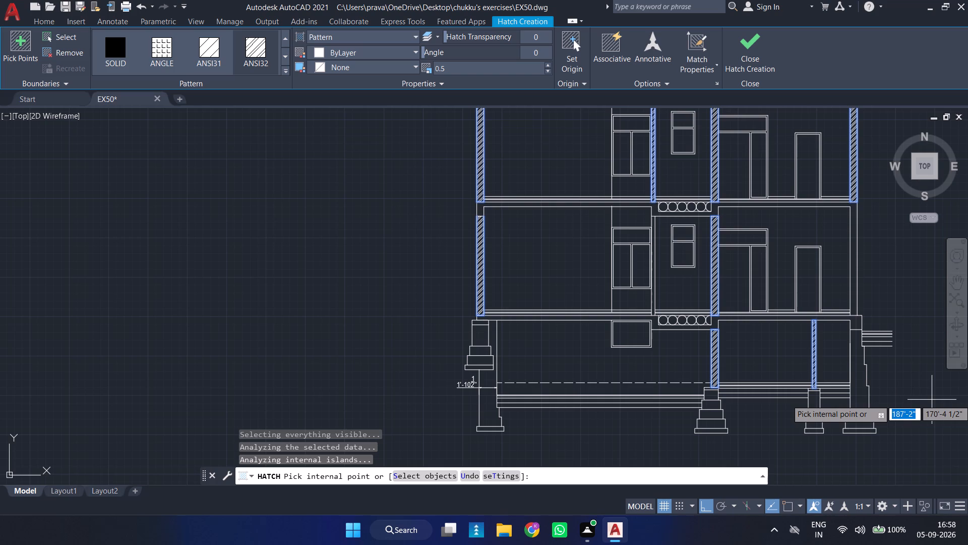
left_click(737, 49)
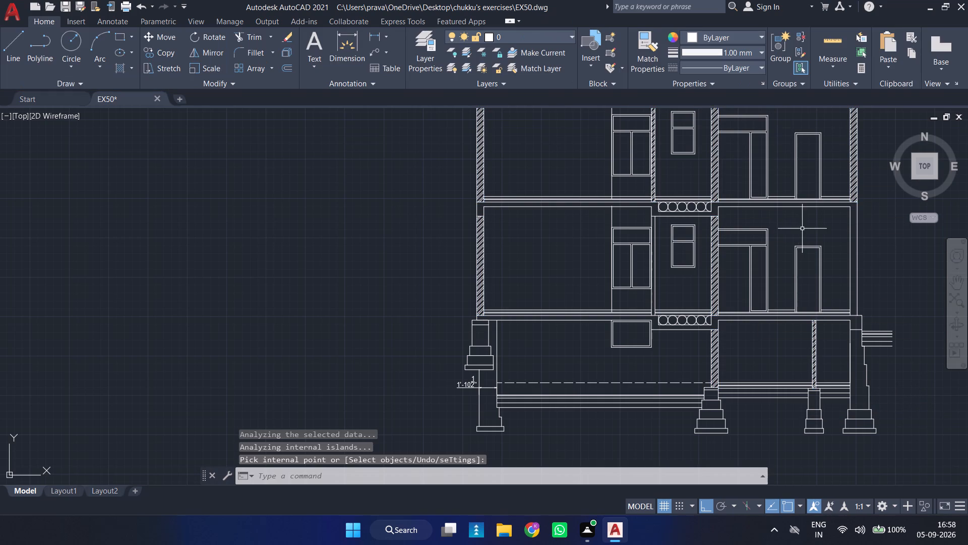
Copy the short line capping the lower storey's left outer wall hatch across to the right outer wall at the same height.
middle_click_drag(802, 230, 604, 183)
scroll(604, 173, "up", 1)
middle_click_drag(603, 174, 536, 297)
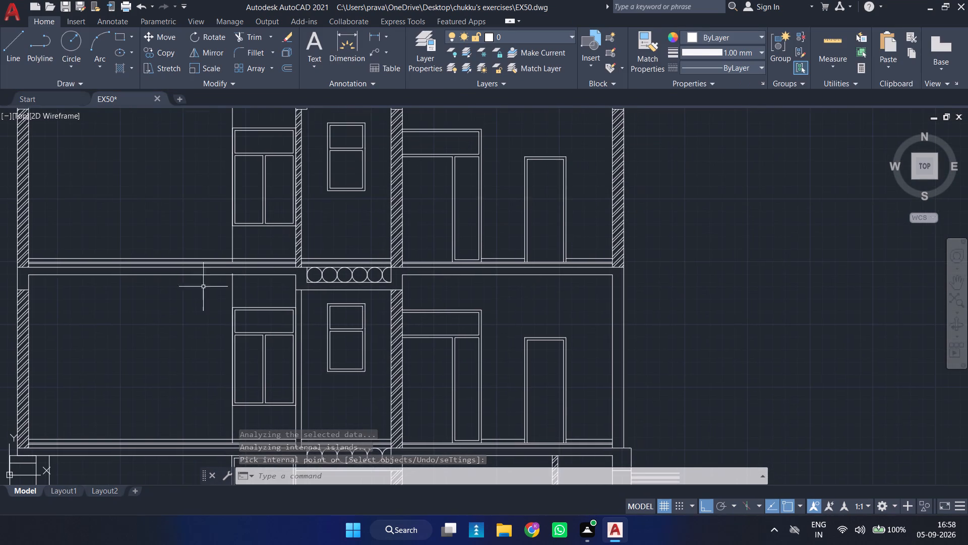
scroll(16, 287, "up", 2)
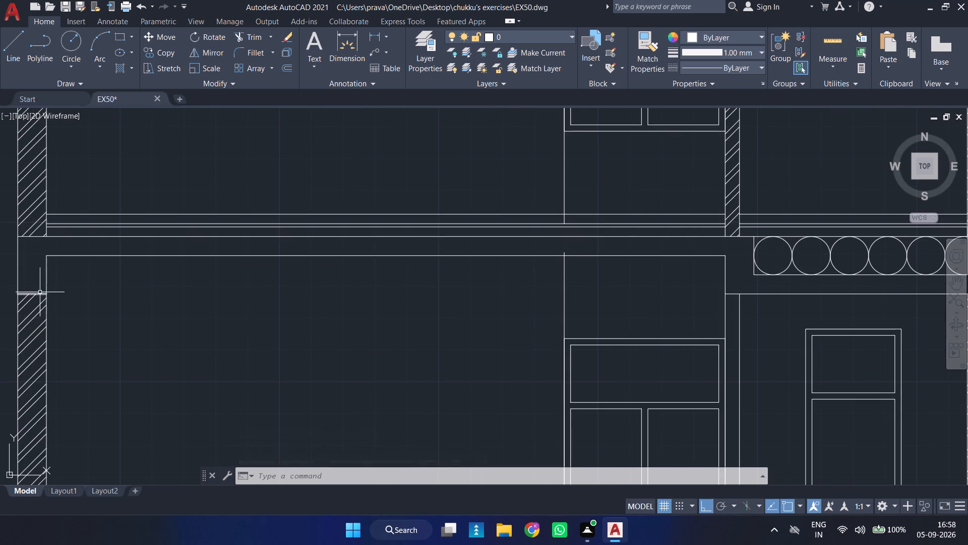
left_click(40, 292)
type("CO")
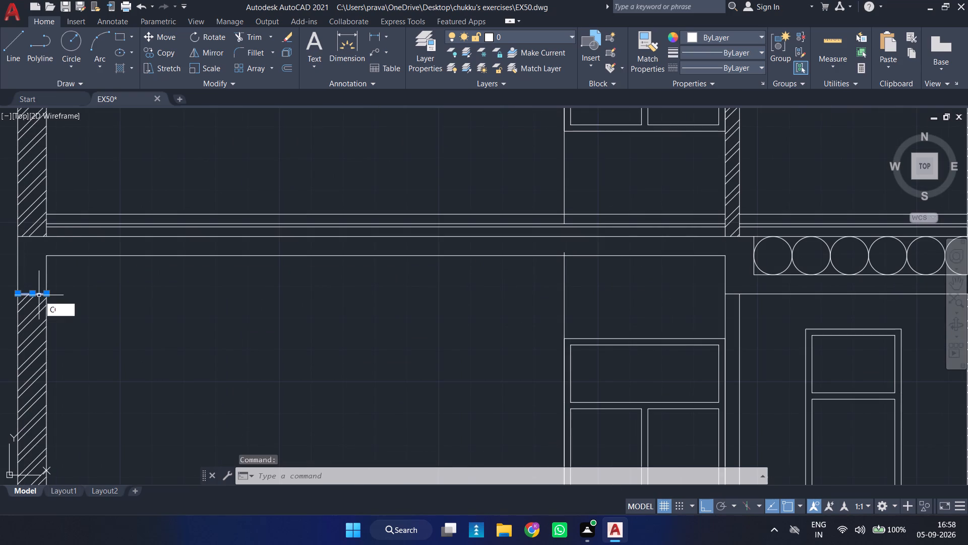
key("Return")
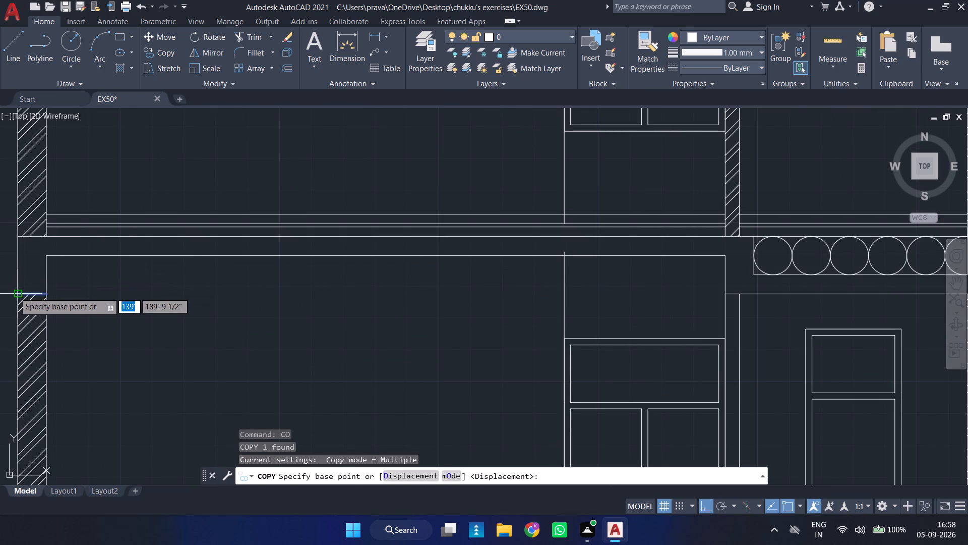
left_click(15, 293)
scroll(383, 307, "down", 3)
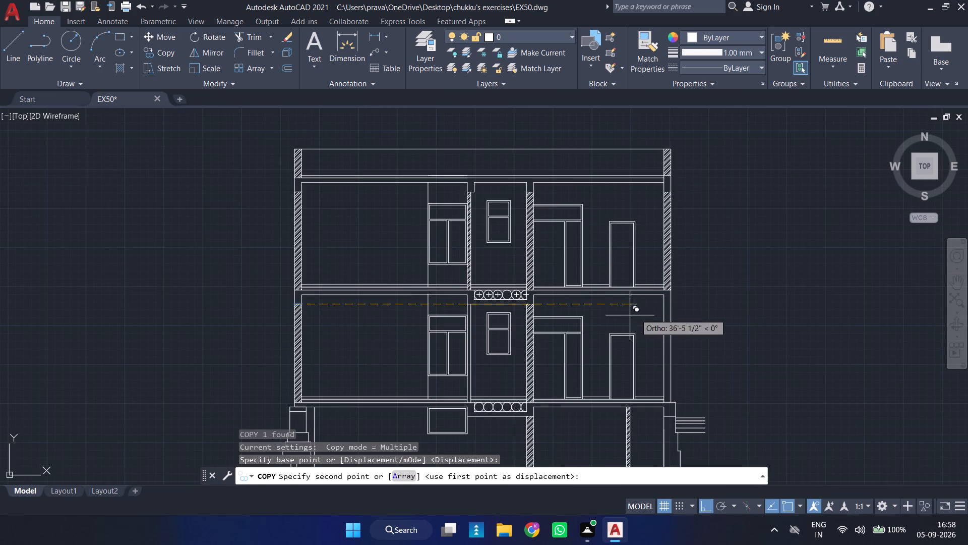
left_click(662, 304)
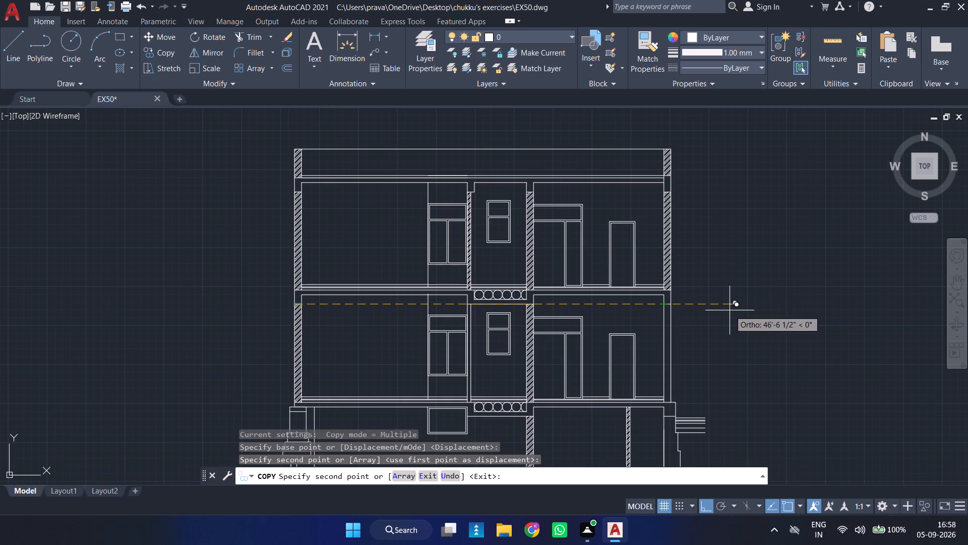
key("space")
scroll(727, 311, "up", 2)
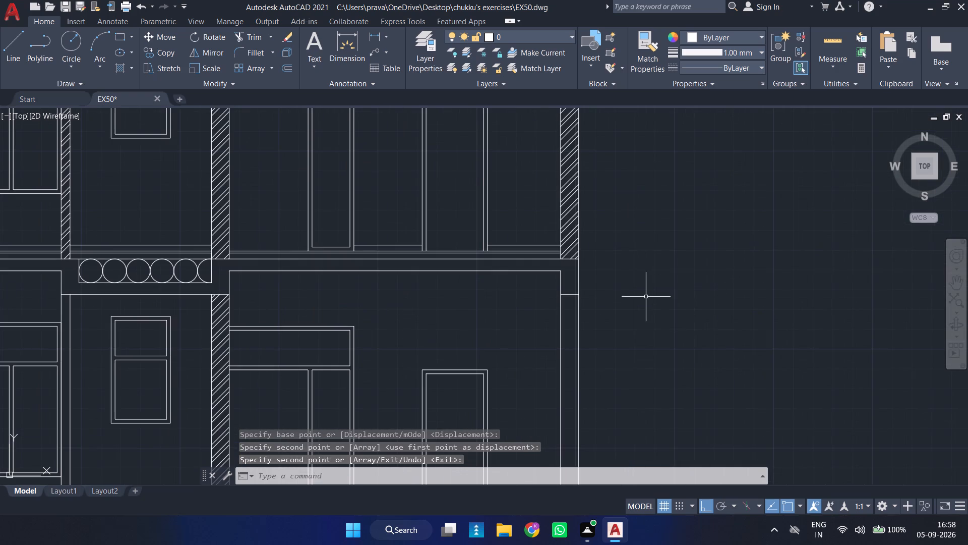
Hatch the lower storey's right outer wall and the thin inner wall beside the window bay, and finish the hatch.
scroll(646, 298, "down", 2)
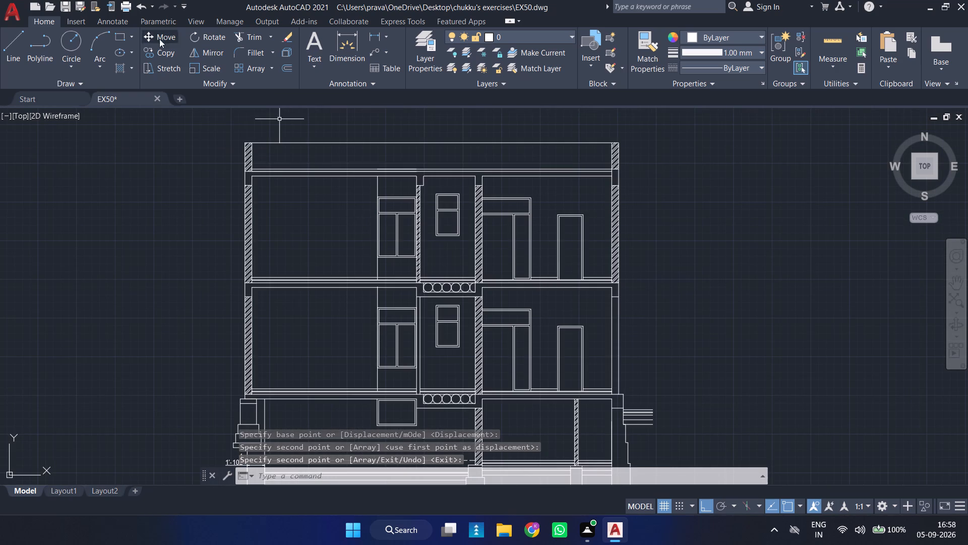
left_click(114, 67)
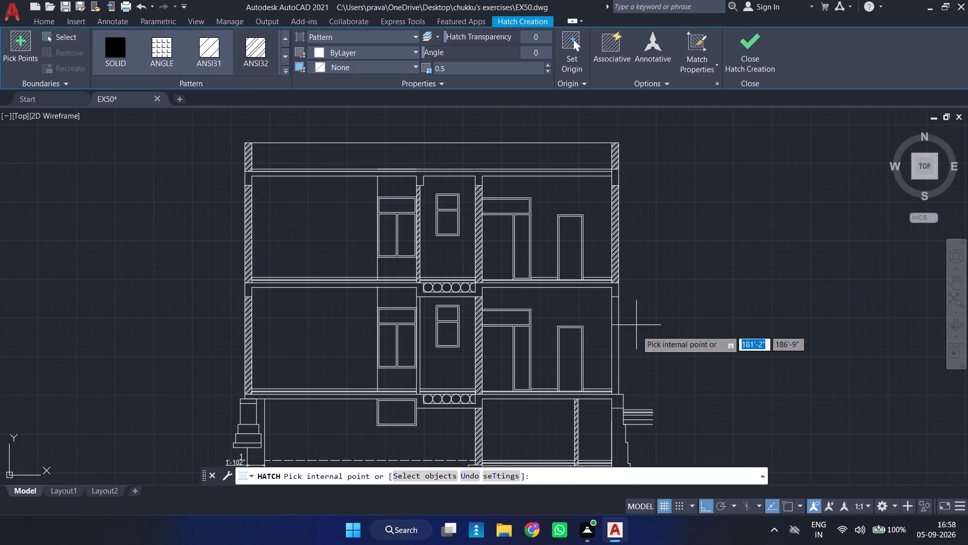
left_click(618, 335)
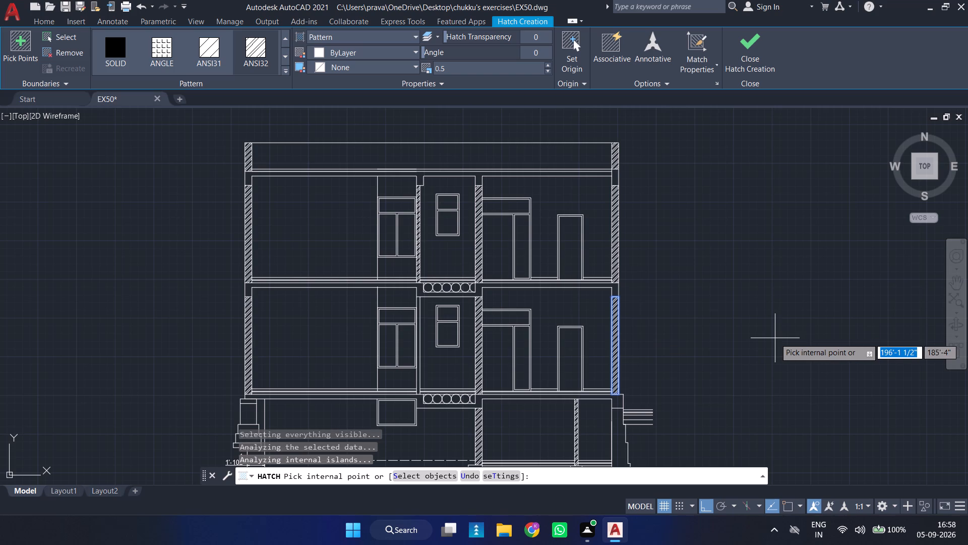
scroll(417, 346, "up", 3)
left_click(415, 352)
scroll(580, 356, "down", 4)
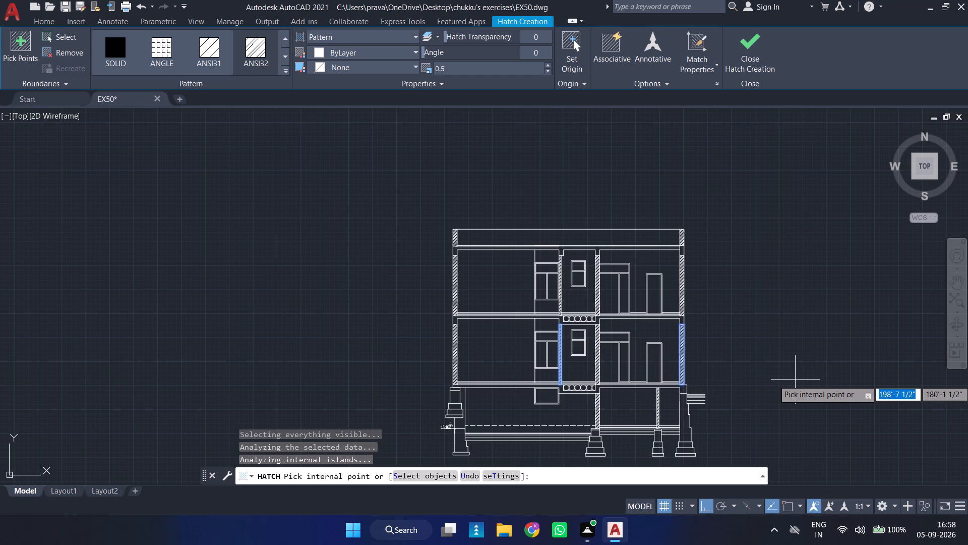
key("Escape")
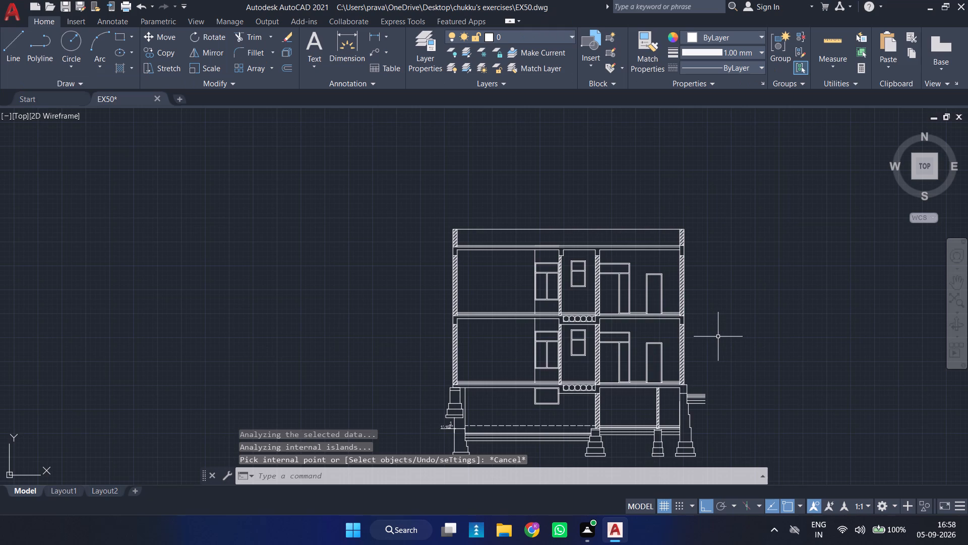
Start a new hatch with the AR-CONC pattern, fill the roof slab with its beams, and set the scale to 0.1.
middle_click_drag(627, 269, 582, 184)
scroll(413, 178, "up", 2)
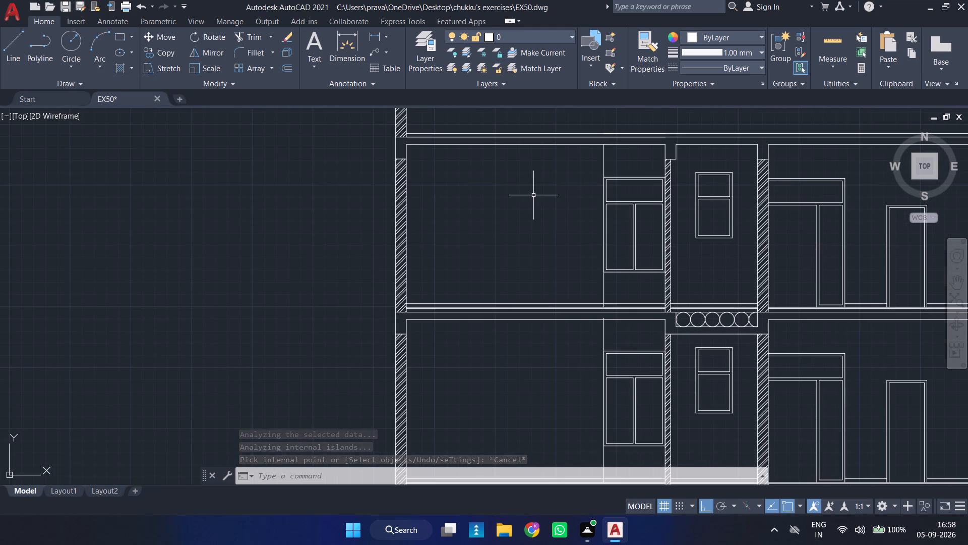
middle_click_drag(529, 197, 494, 252)
left_click(117, 72)
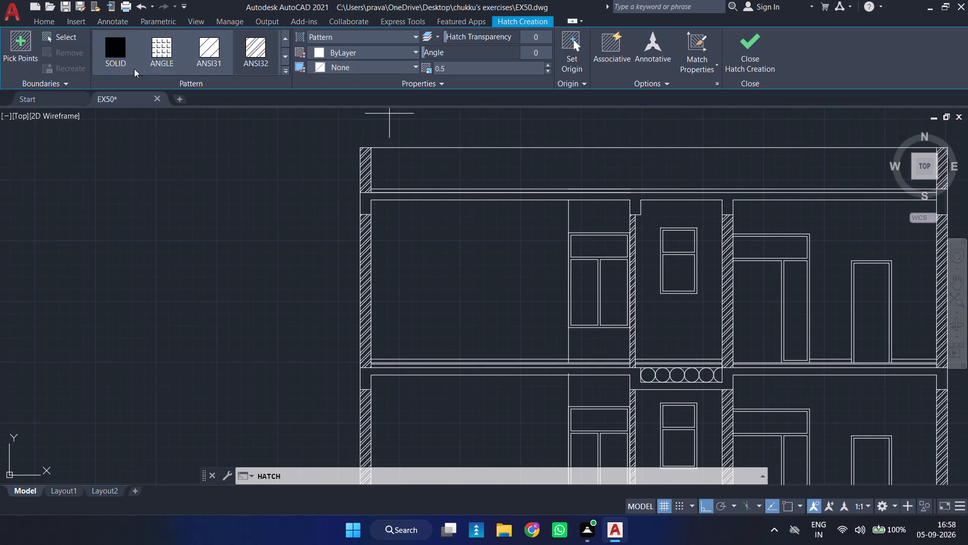
left_click(283, 60)
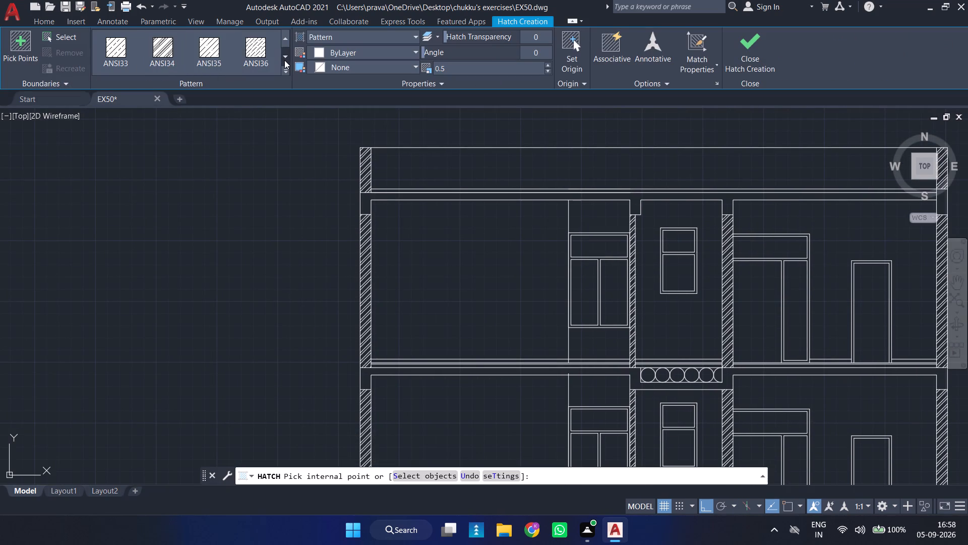
left_click(284, 60)
left_click(284, 60)
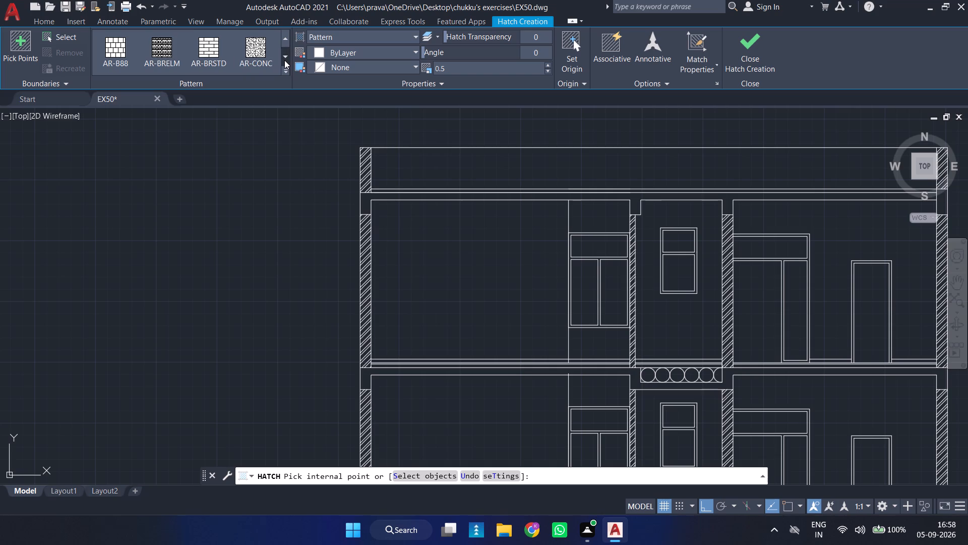
left_click(262, 57)
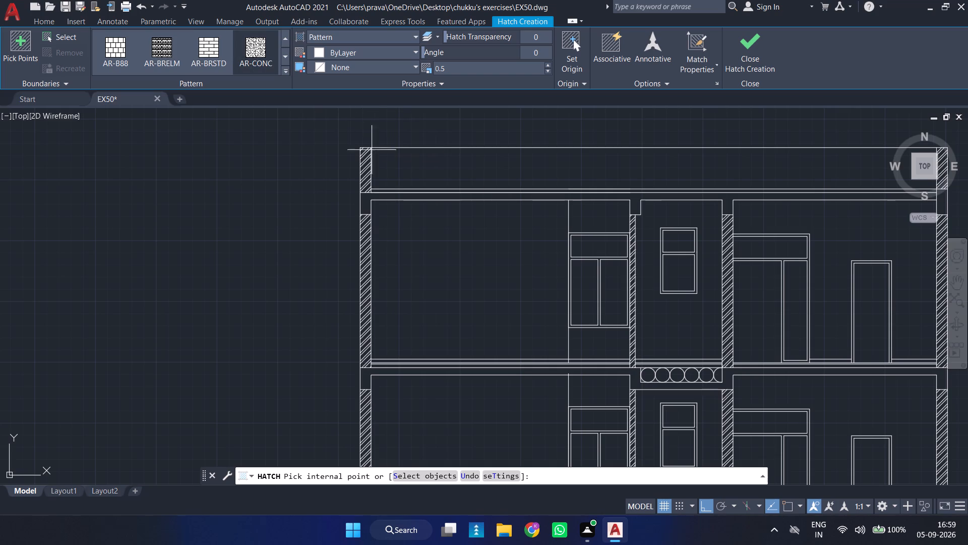
scroll(366, 201, "up", 2)
left_click(366, 201)
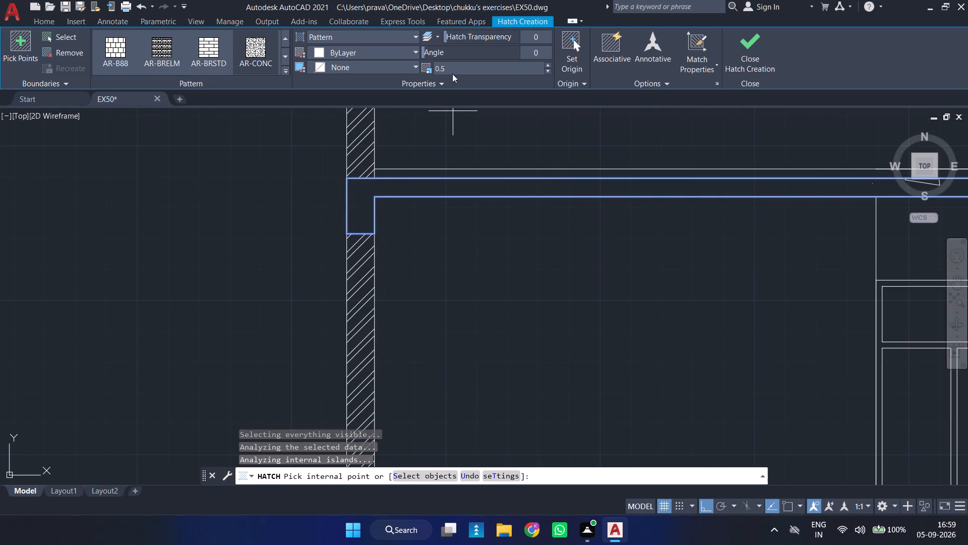
left_click(457, 66)
key("BackSpace")
type("0.1")
key("Return")
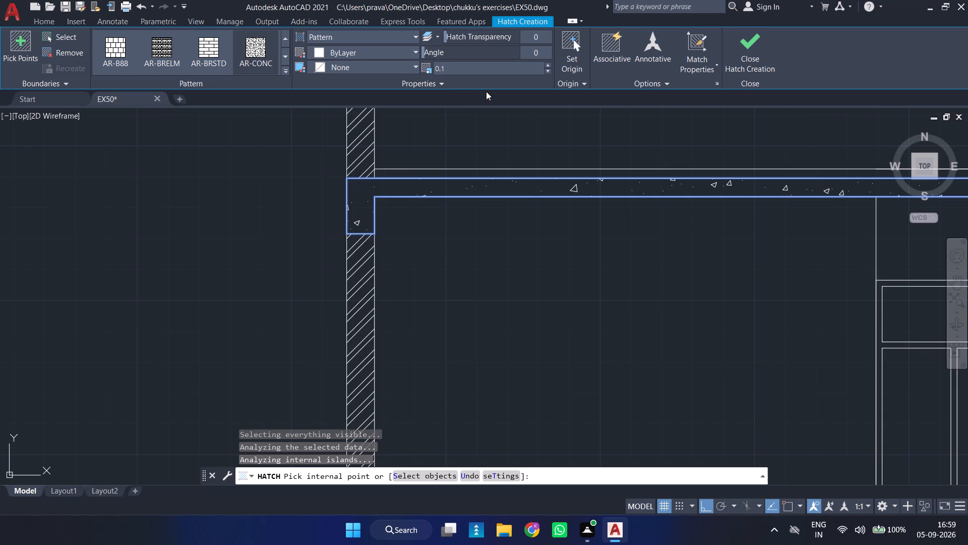
scroll(526, 196, "down", 3)
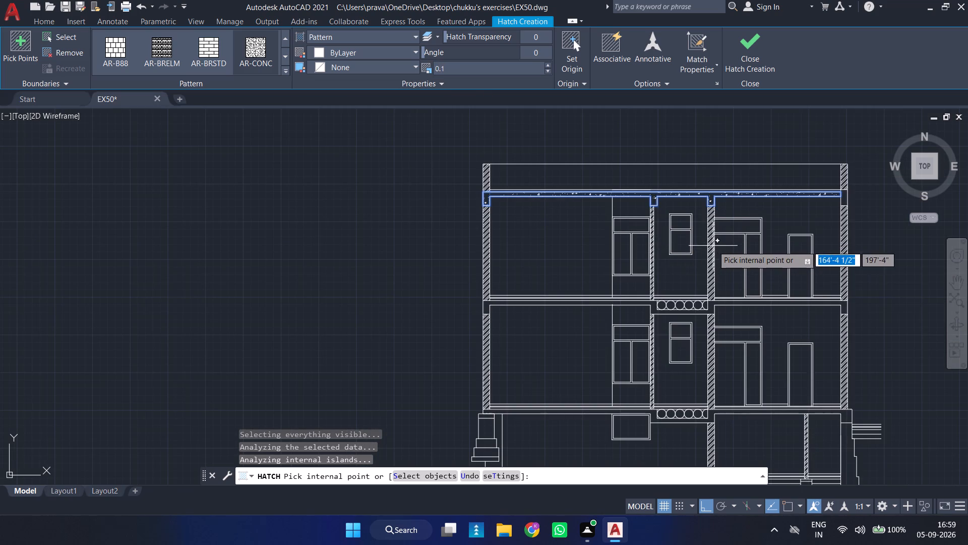
Add the intermediate floor slab and the slab above the basement, with their sunken sections under the circles, to the concrete hatch.
scroll(672, 274, "up", 1)
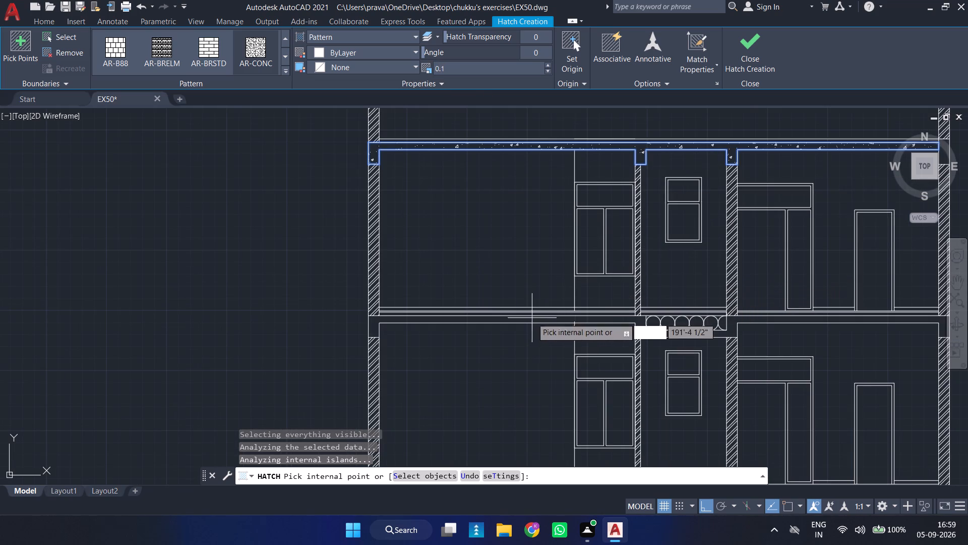
left_click(527, 319)
scroll(793, 338, "down", 2)
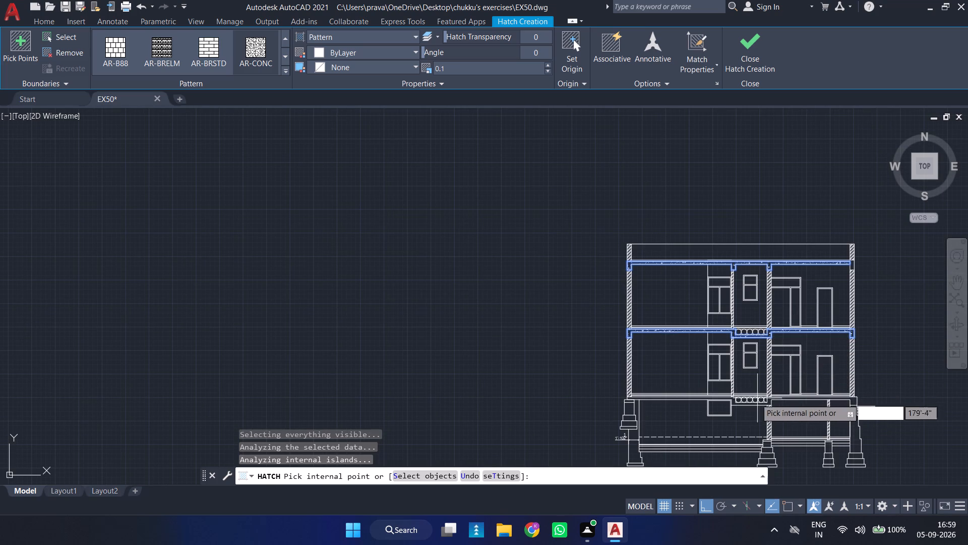
scroll(752, 400, "up", 3)
left_click(665, 413)
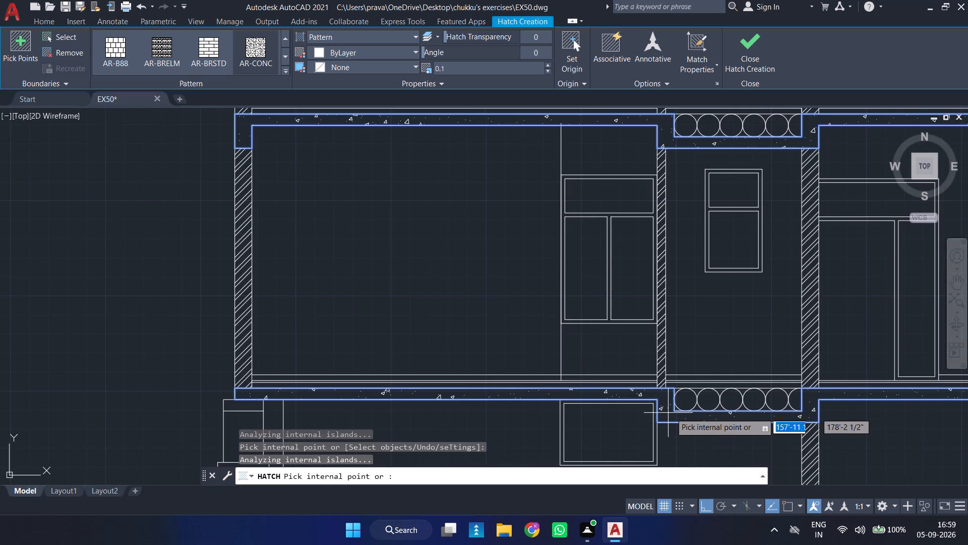
scroll(812, 419, "down", 2)
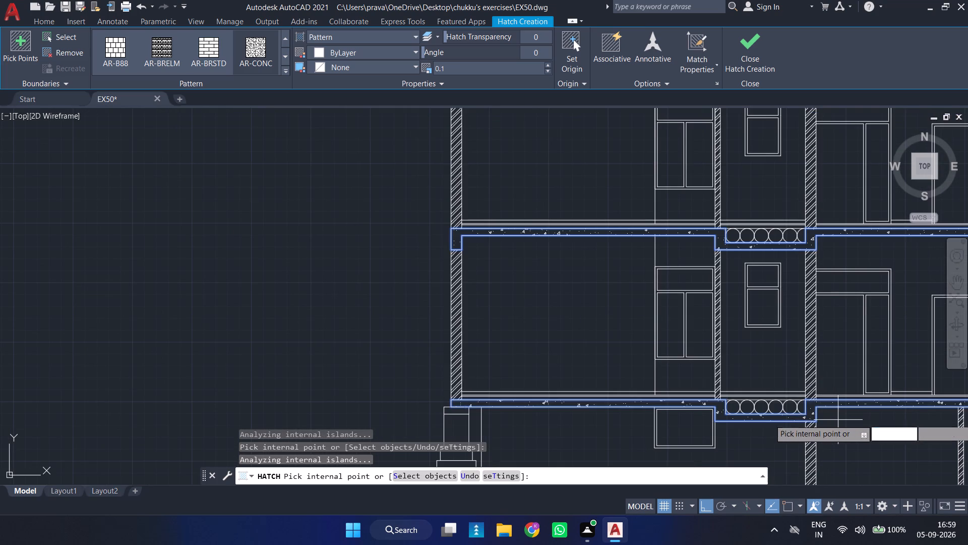
Add the layer just below the thin floor finish in the basement's large left room to the concrete hatch.
middle_click_drag(751, 449, 737, 420)
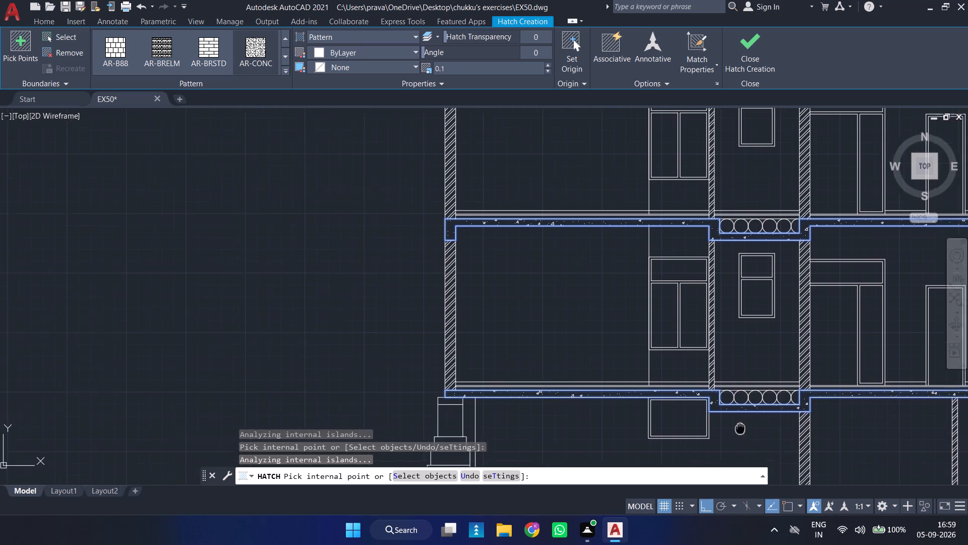
middle_click_drag(737, 420, 661, 274)
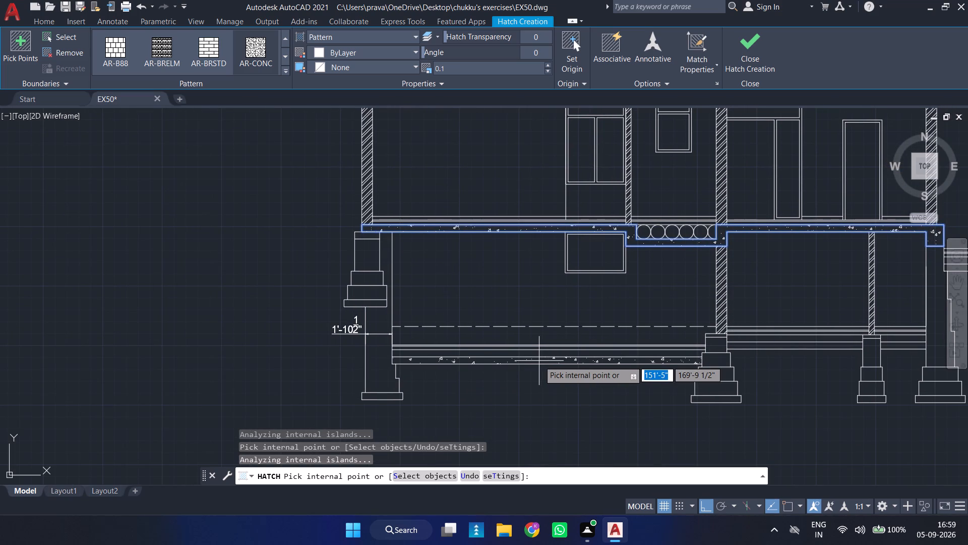
scroll(532, 357, "up", 2)
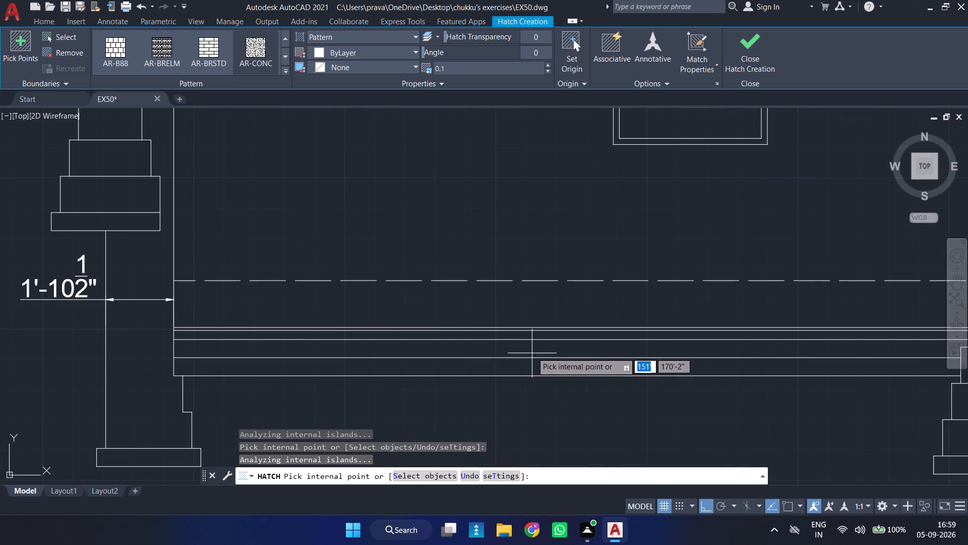
scroll(527, 346, "up", 3)
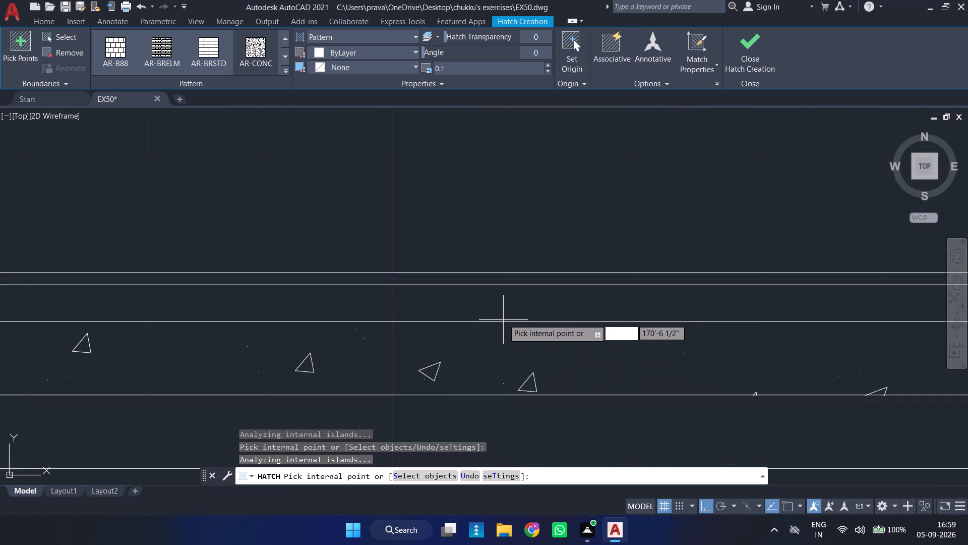
left_click(494, 308)
scroll(550, 308, "down", 3)
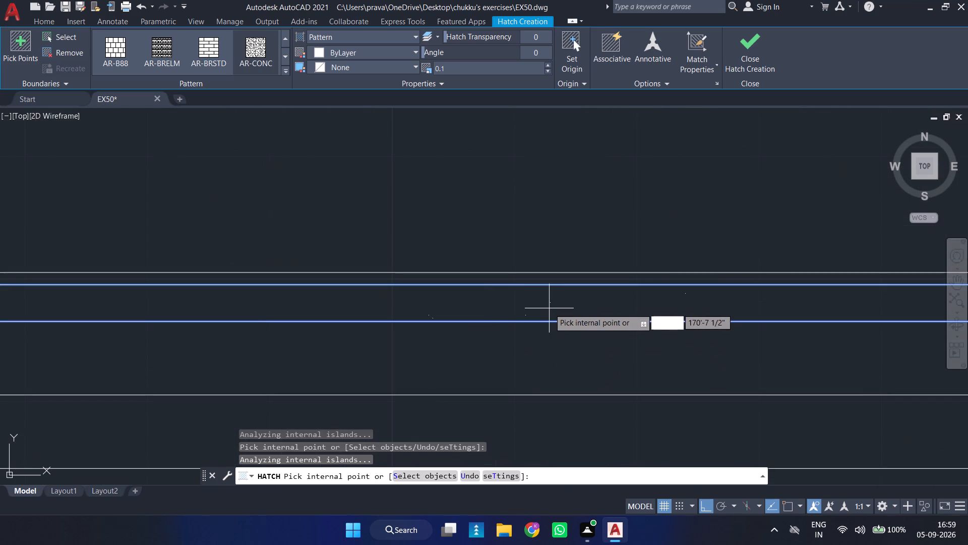
Add the matching floor layers on both sides of the thin partition in the basement's right part to the concrete hatch.
scroll(780, 235, "down", 4)
middle_click_drag(786, 234, 453, 264)
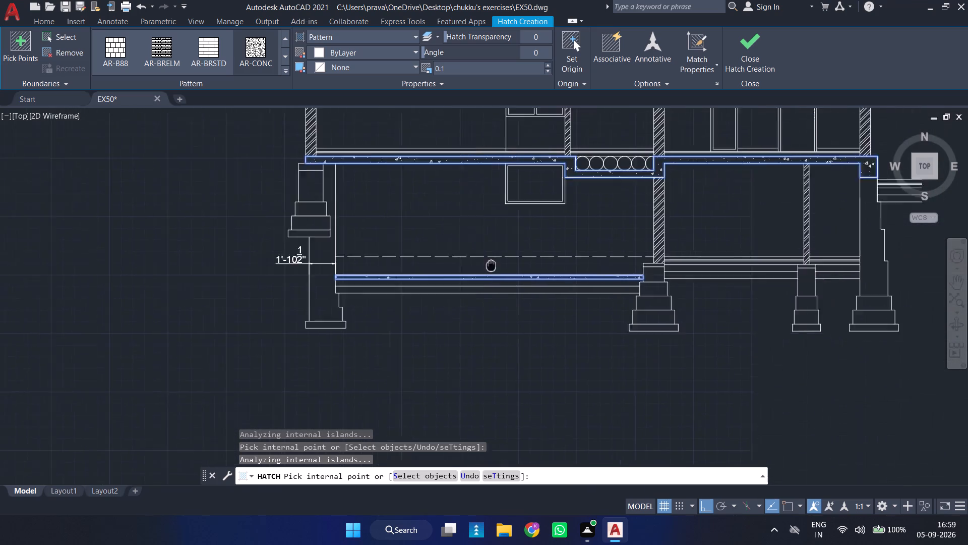
middle_click_drag(453, 264, 235, 254)
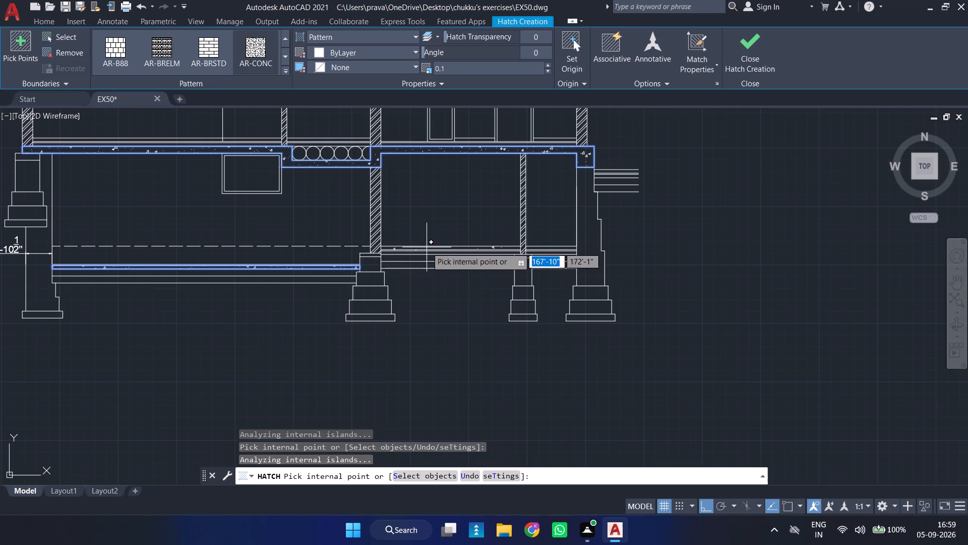
scroll(427, 245, "up", 3)
left_click(391, 265)
scroll(453, 220, "down", 3)
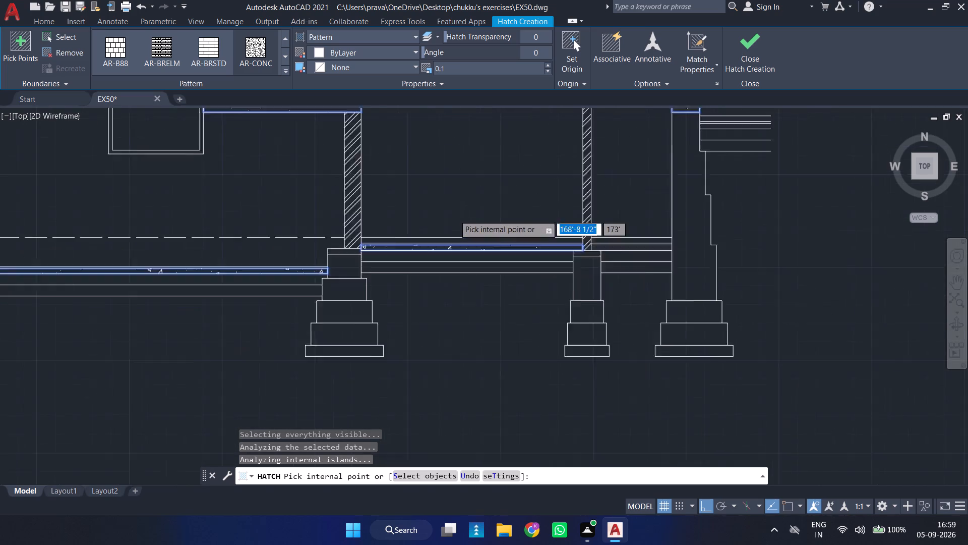
scroll(537, 229, "up", 2)
left_click(590, 251)
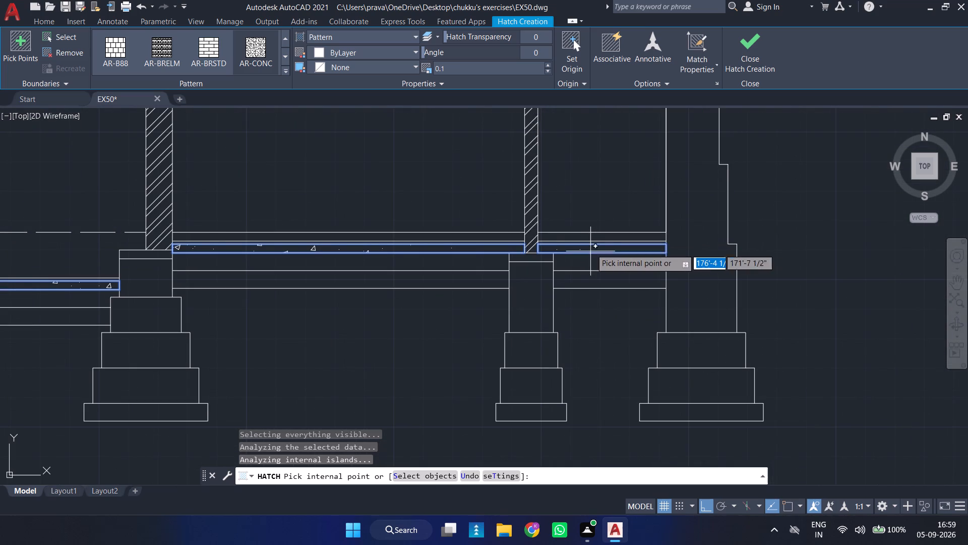
scroll(558, 163, "down", 2)
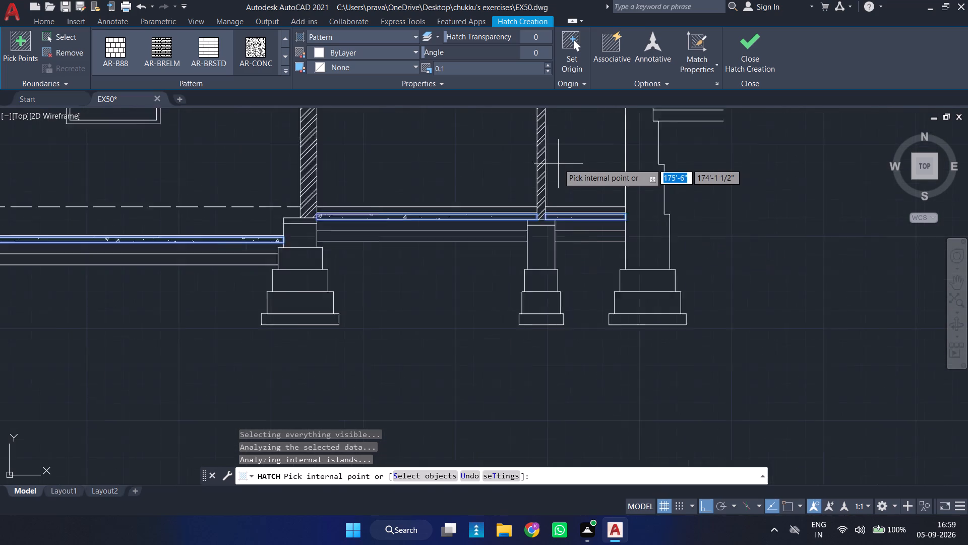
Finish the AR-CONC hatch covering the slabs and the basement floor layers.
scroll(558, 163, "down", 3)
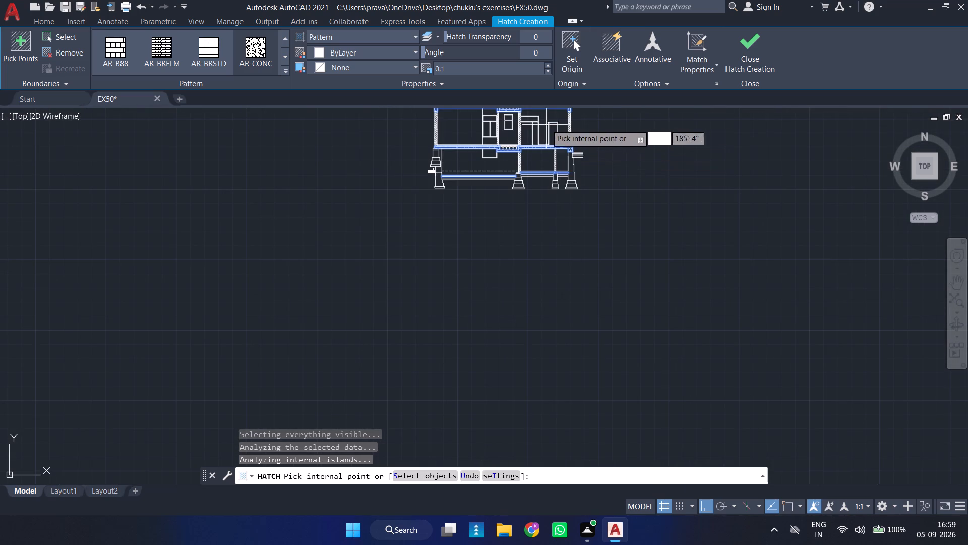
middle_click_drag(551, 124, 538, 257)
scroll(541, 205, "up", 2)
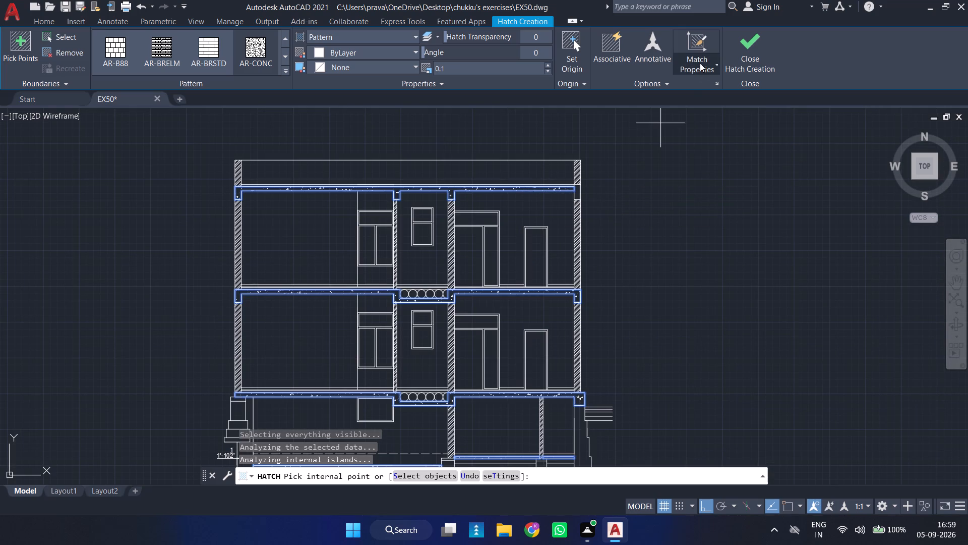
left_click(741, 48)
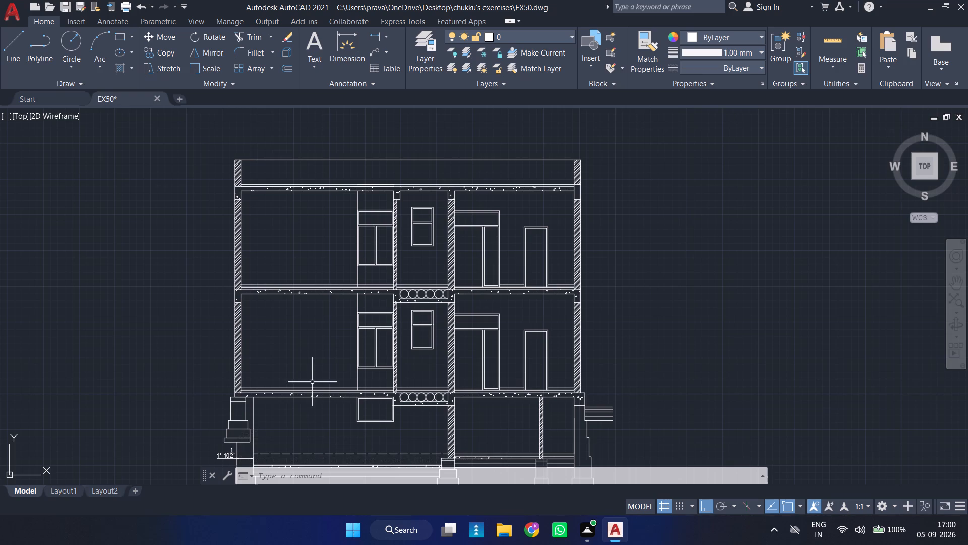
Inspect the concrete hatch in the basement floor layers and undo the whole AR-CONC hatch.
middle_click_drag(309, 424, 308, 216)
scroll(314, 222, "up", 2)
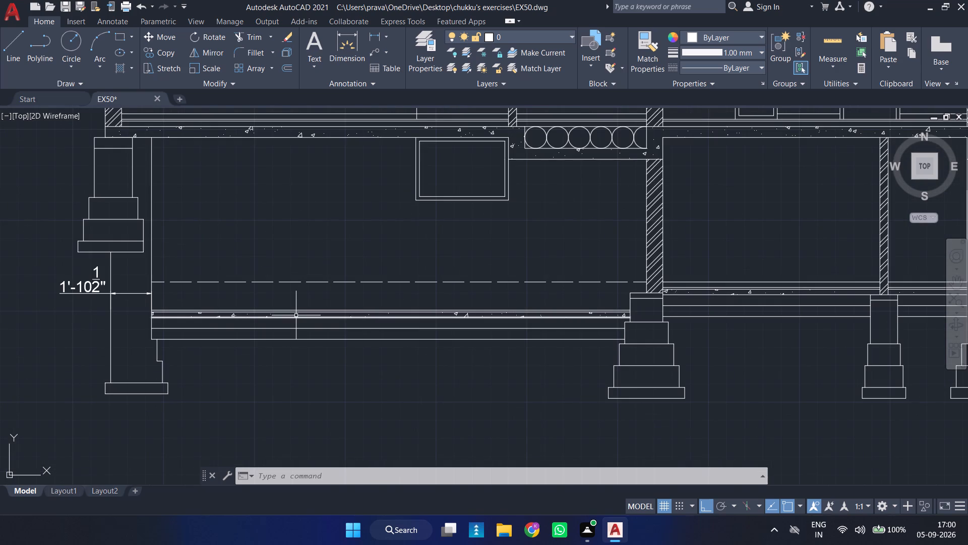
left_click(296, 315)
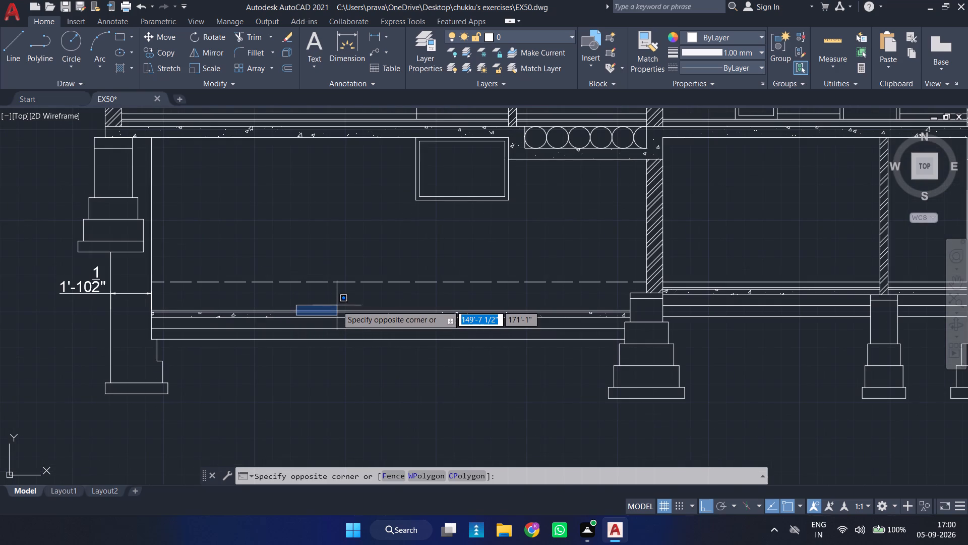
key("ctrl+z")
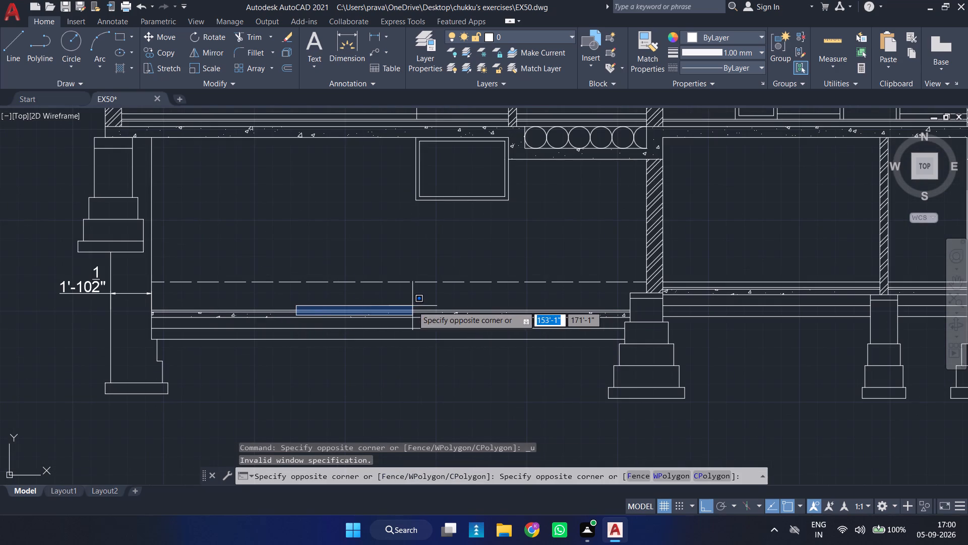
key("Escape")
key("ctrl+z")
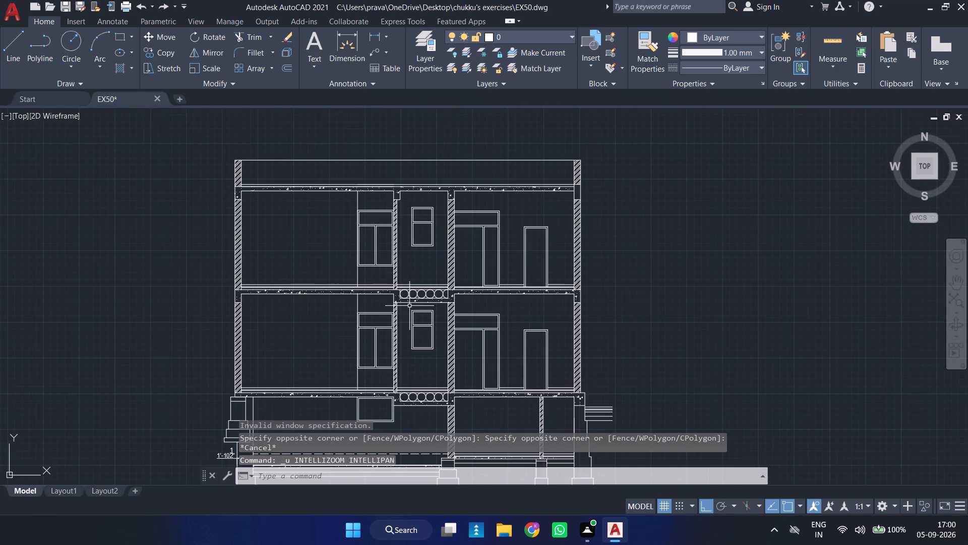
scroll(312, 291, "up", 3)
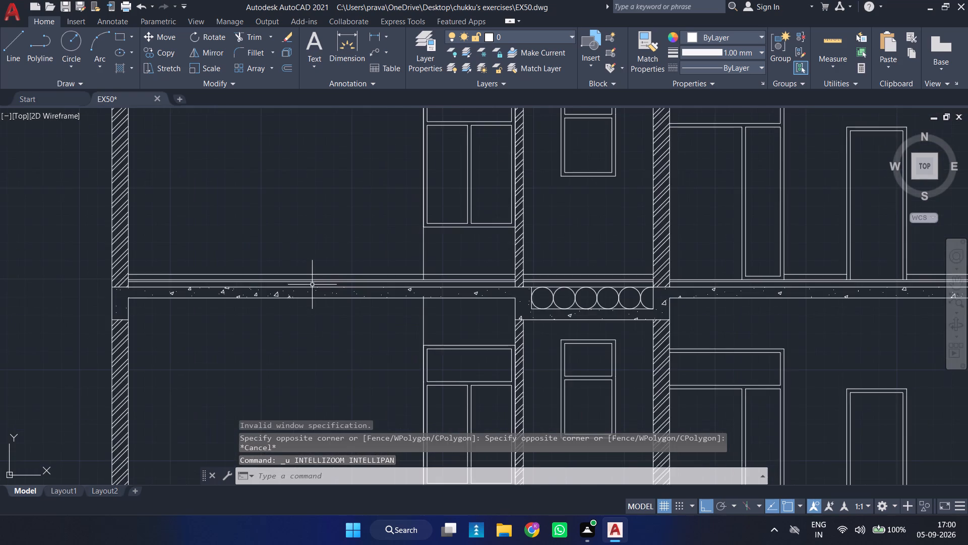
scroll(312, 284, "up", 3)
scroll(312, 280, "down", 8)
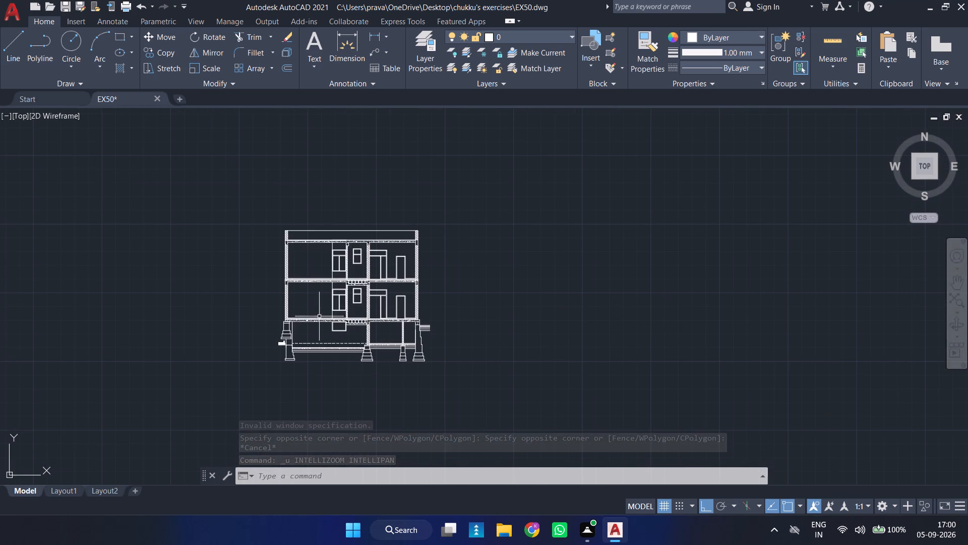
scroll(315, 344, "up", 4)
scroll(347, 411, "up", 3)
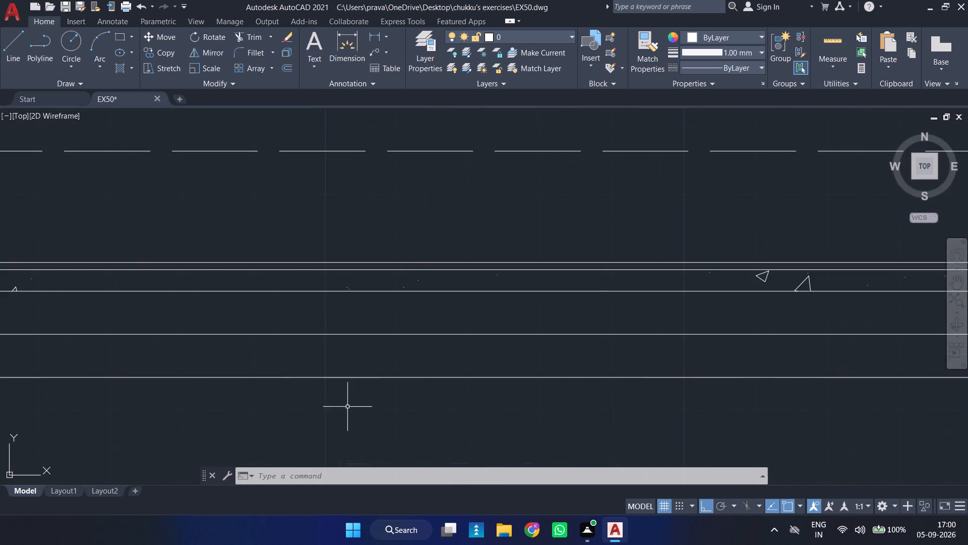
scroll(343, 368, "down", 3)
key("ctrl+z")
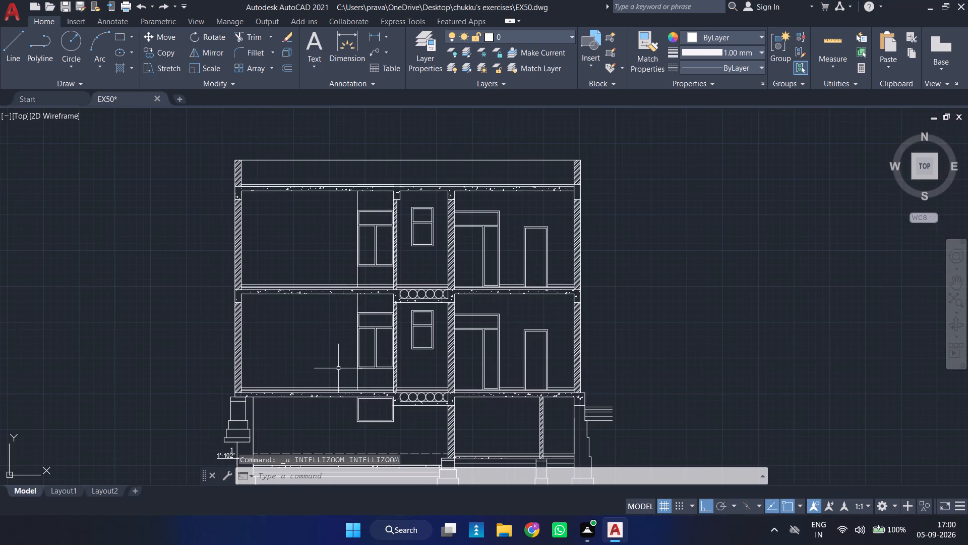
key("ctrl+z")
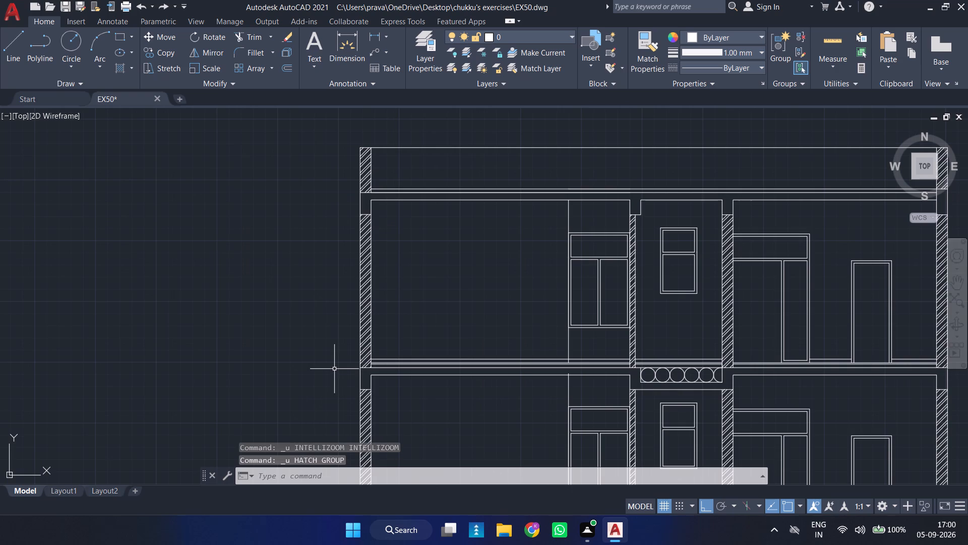
Start a new hatch with the AR-CONC pattern at scale 0.1 and fill the slab above the basement.
scroll(400, 299, "down", 4)
scroll(460, 392, "up", 4)
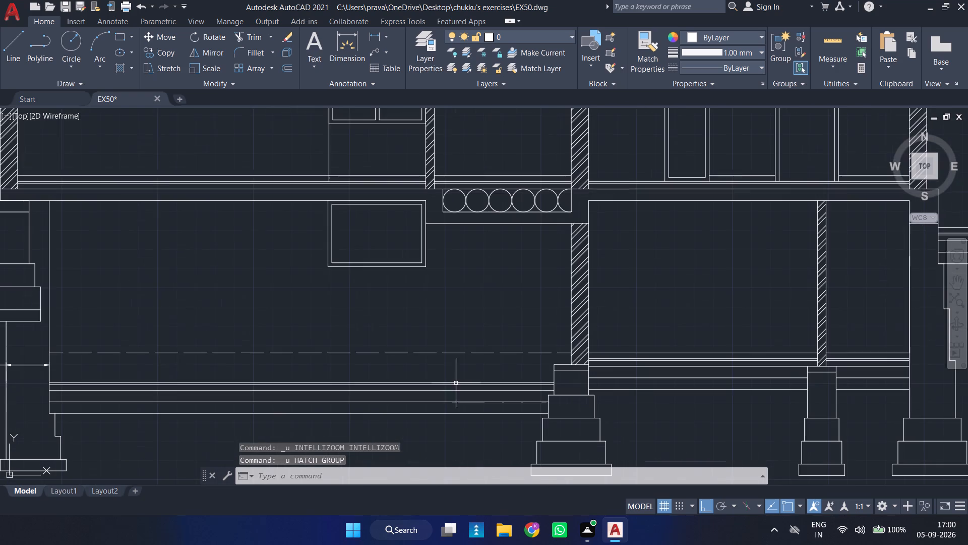
left_click(119, 72)
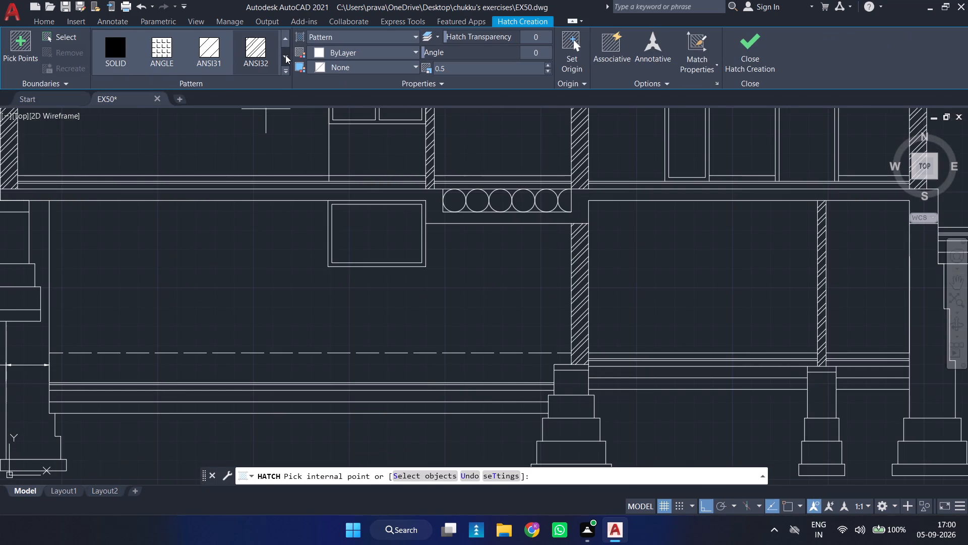
left_click(285, 55)
left_click(285, 55)
left_click(285, 55)
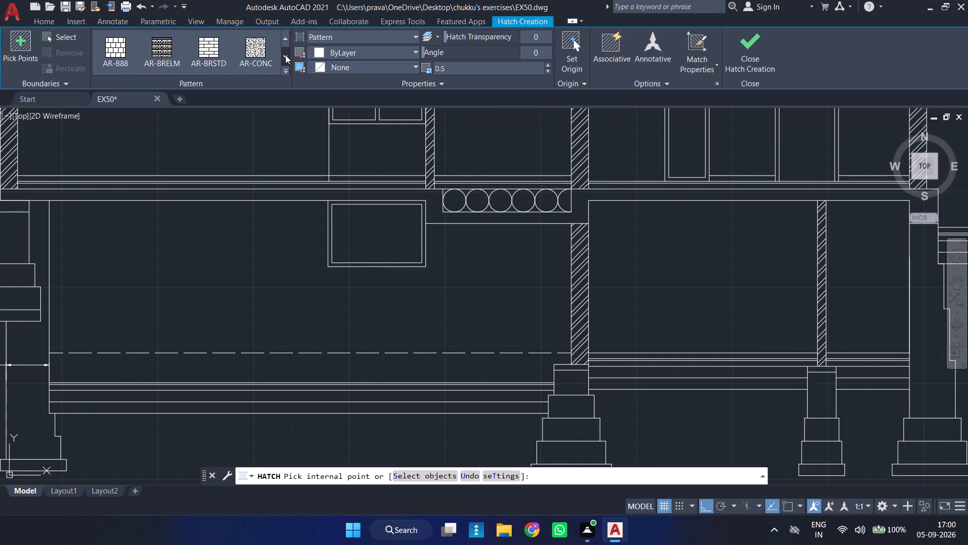
left_click(256, 54)
left_click(448, 66)
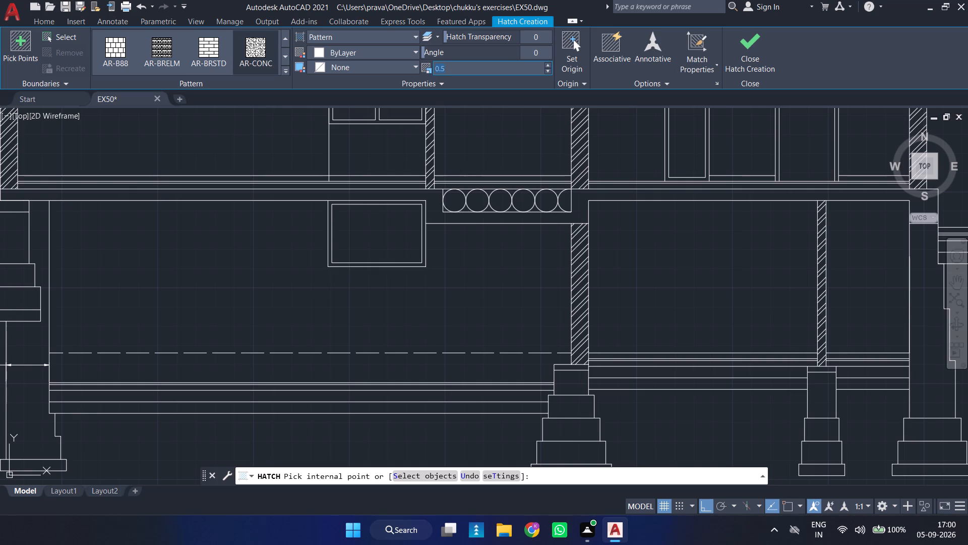
key("BackSpace")
type("0.")
key("1")
key("Return")
scroll(185, 392, "down", 2)
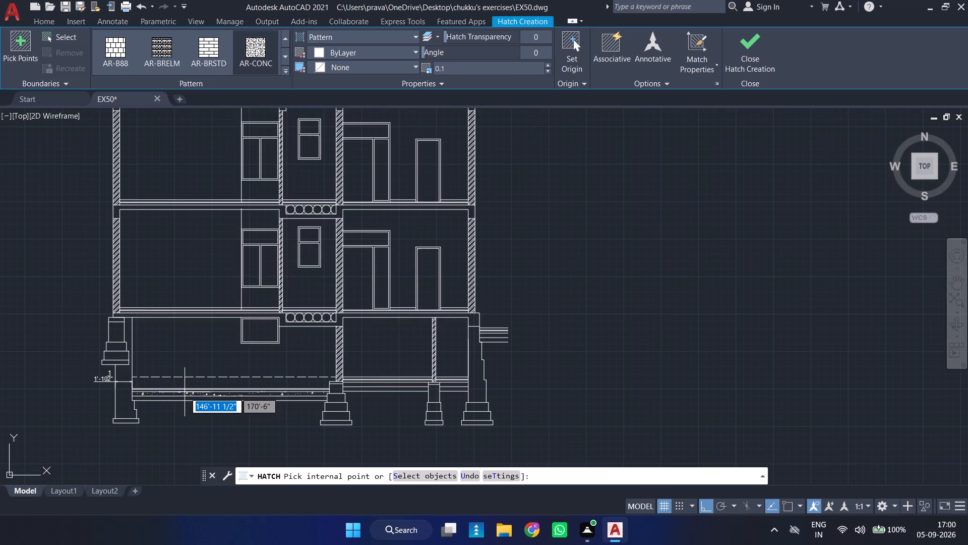
scroll(241, 310, "up", 2)
left_click(239, 323)
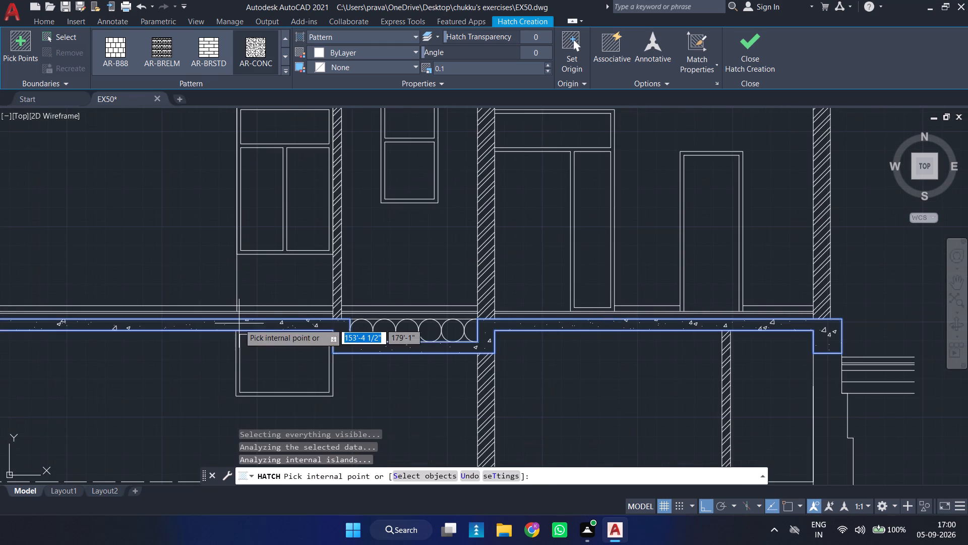
Add the intermediate floor slab and the roof slab with its beams to the concrete hatch and end the command.
scroll(286, 247, "down", 3)
scroll(257, 202, "up", 3)
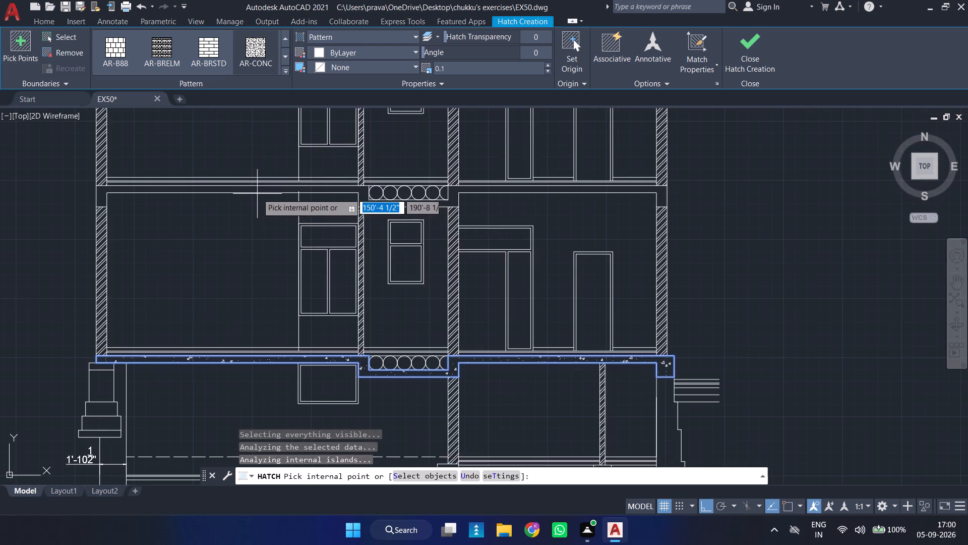
left_click(258, 189)
scroll(277, 160, "down", 3)
middle_click_drag(274, 154, 264, 316)
scroll(282, 281, "up", 3)
left_click(299, 308)
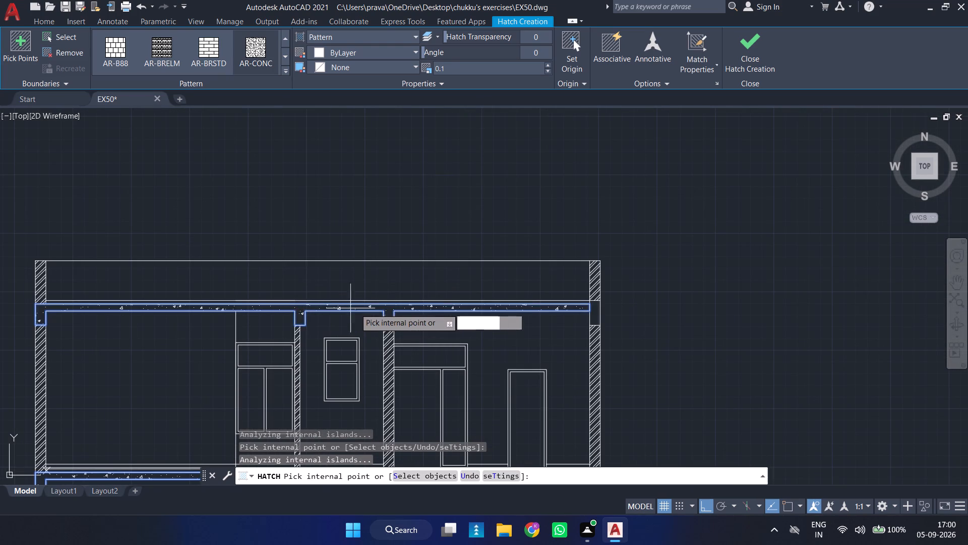
key("Escape")
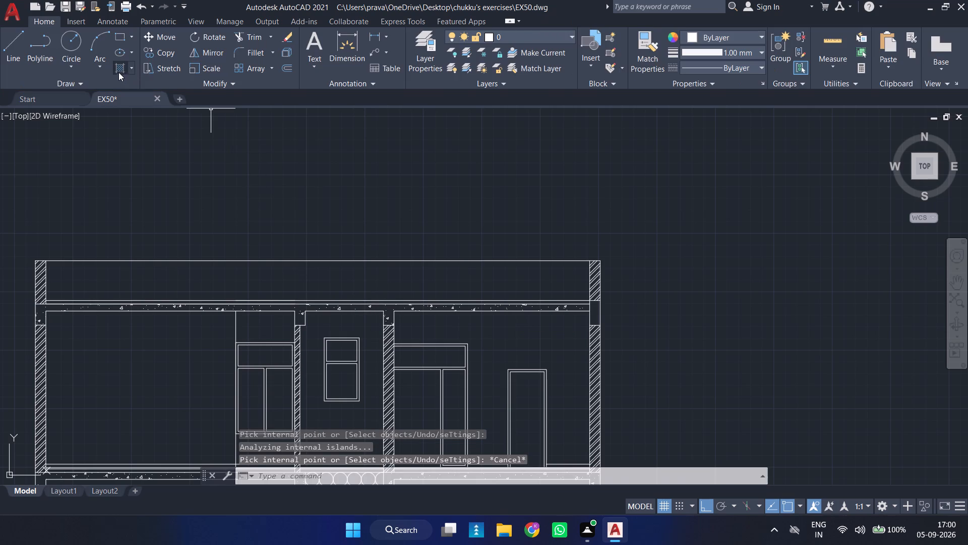
Start a new hatch with the DOTS pattern at scale 1 and fill the thin layer on top of the roof slab.
left_click(118, 72)
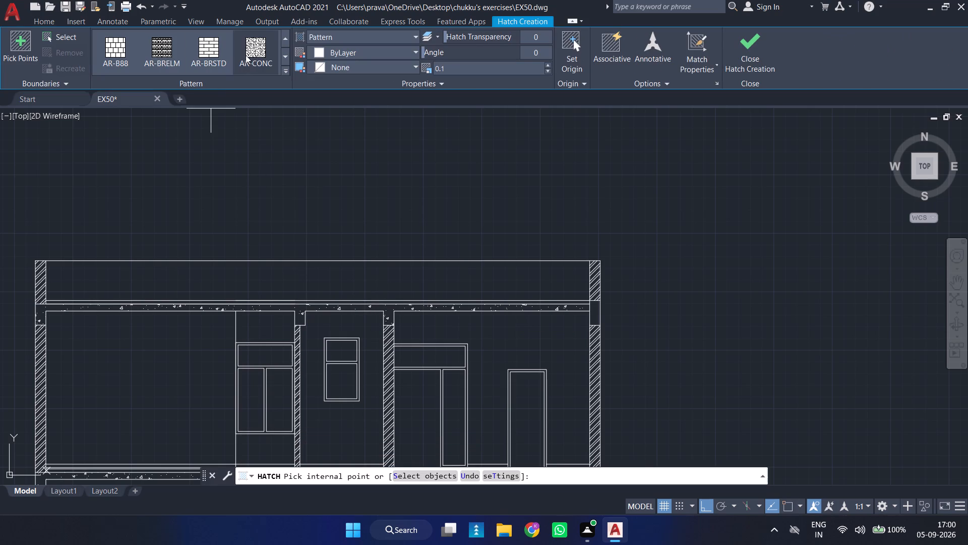
scroll(243, 53, "down", 2)
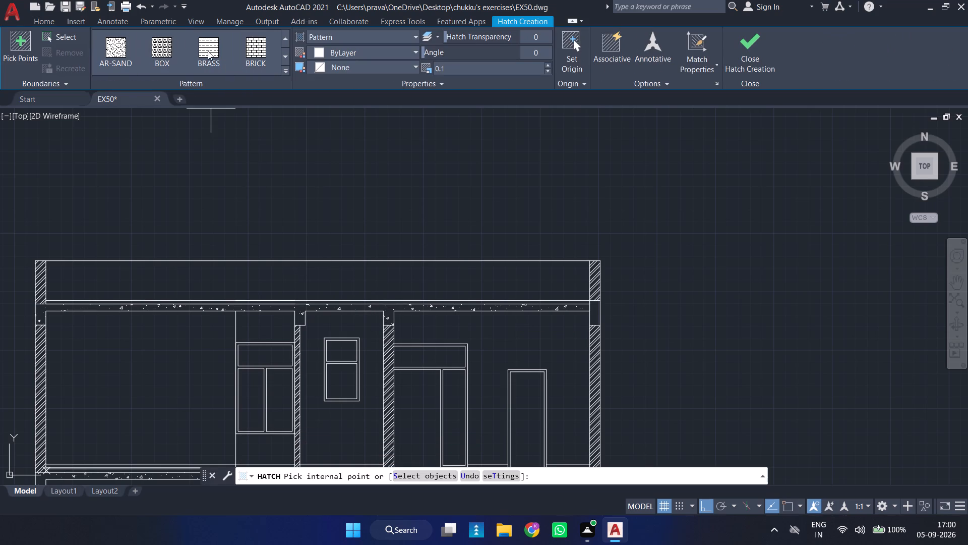
scroll(221, 46, "down", 5)
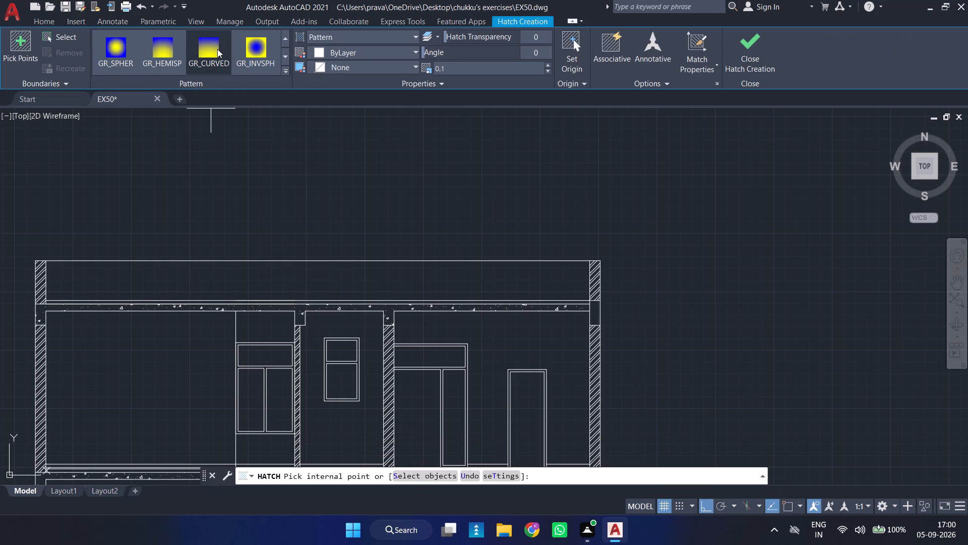
scroll(217, 48, "down", 3)
scroll(217, 48, "up", 7)
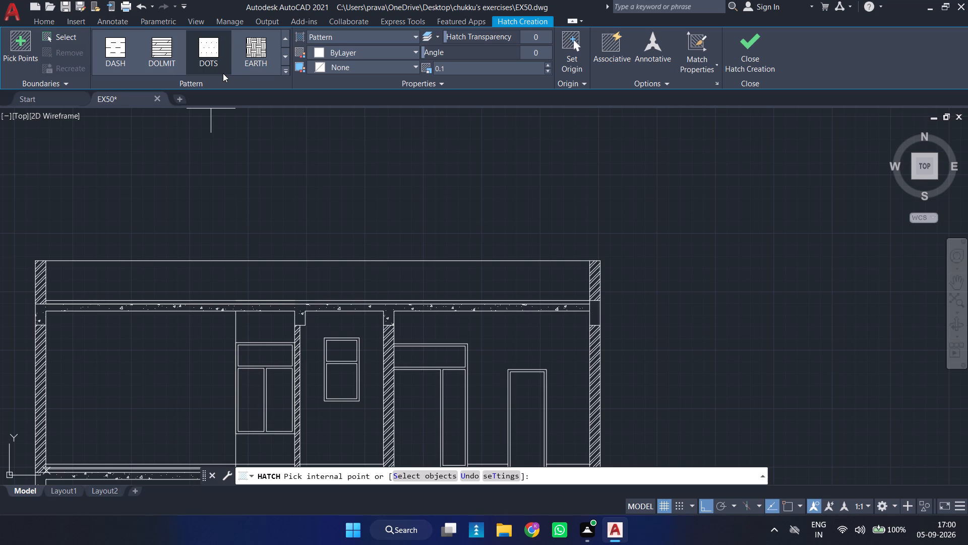
scroll(214, 65, "up", 3)
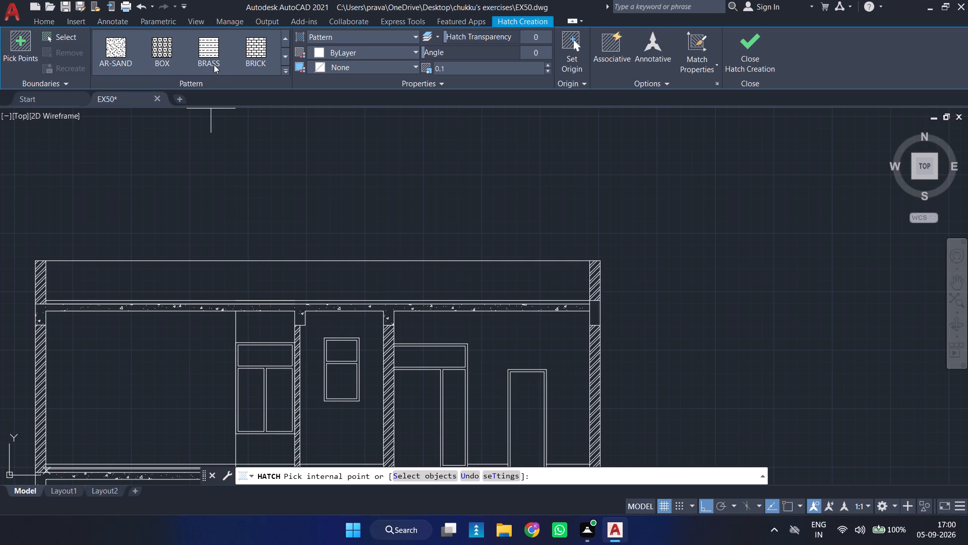
scroll(214, 65, "up", 4)
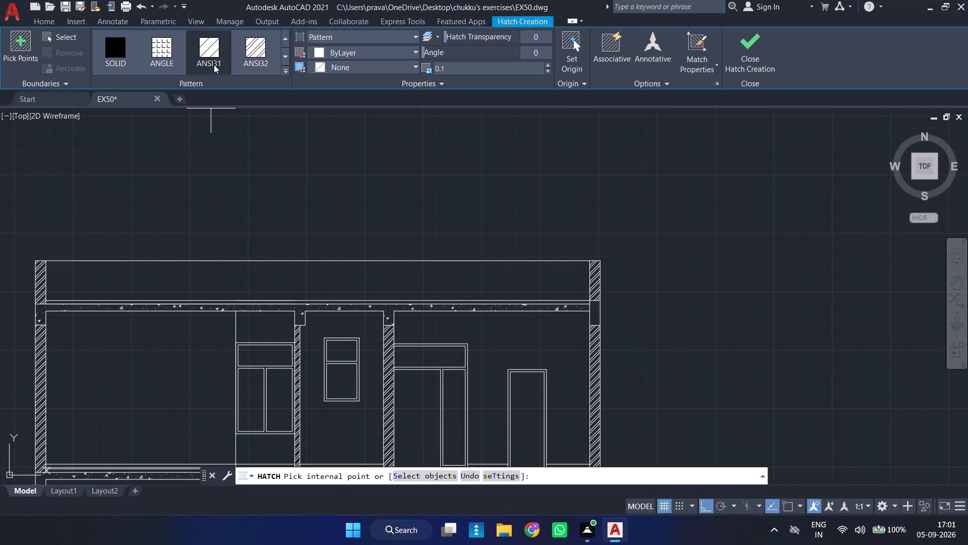
scroll(214, 65, "up", 6)
scroll(216, 53, "down", 3)
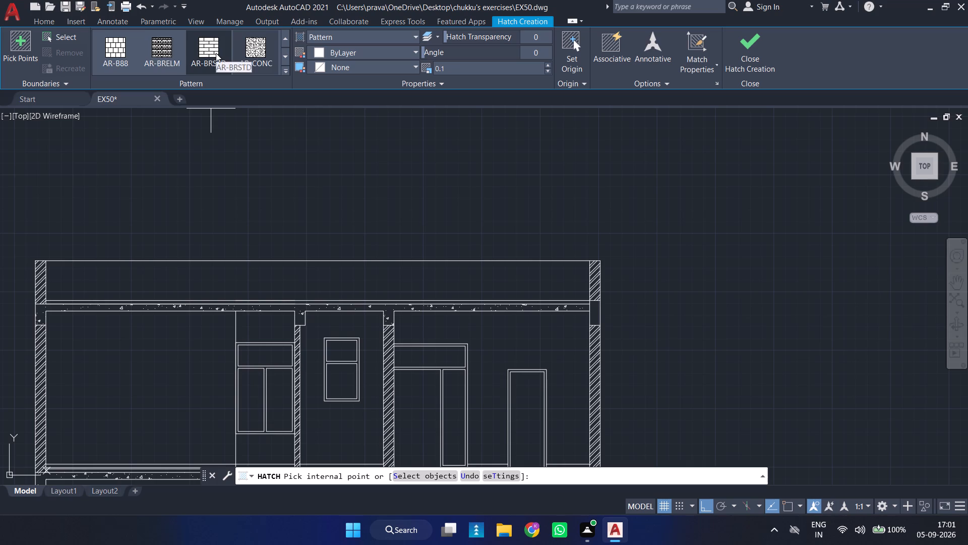
scroll(216, 53, "down", 1)
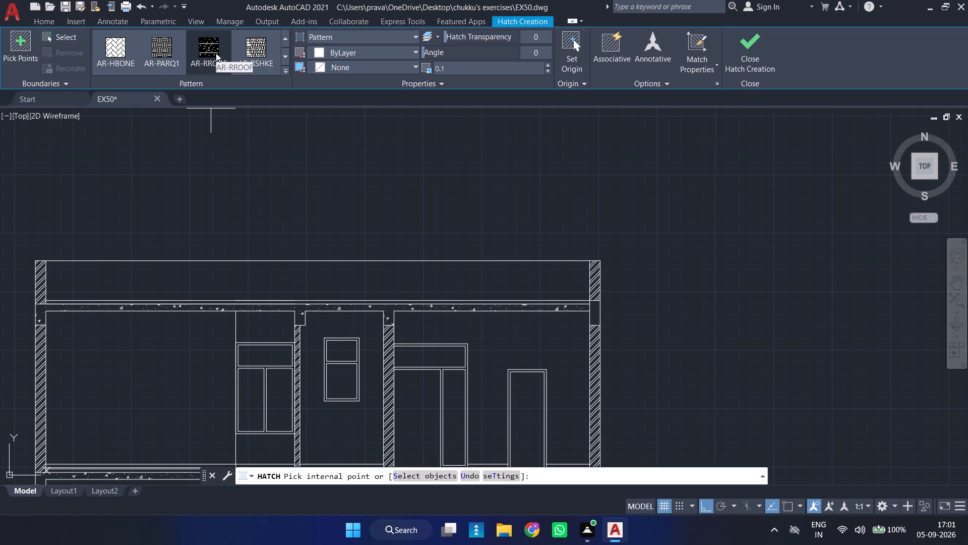
scroll(201, 63, "down", 1)
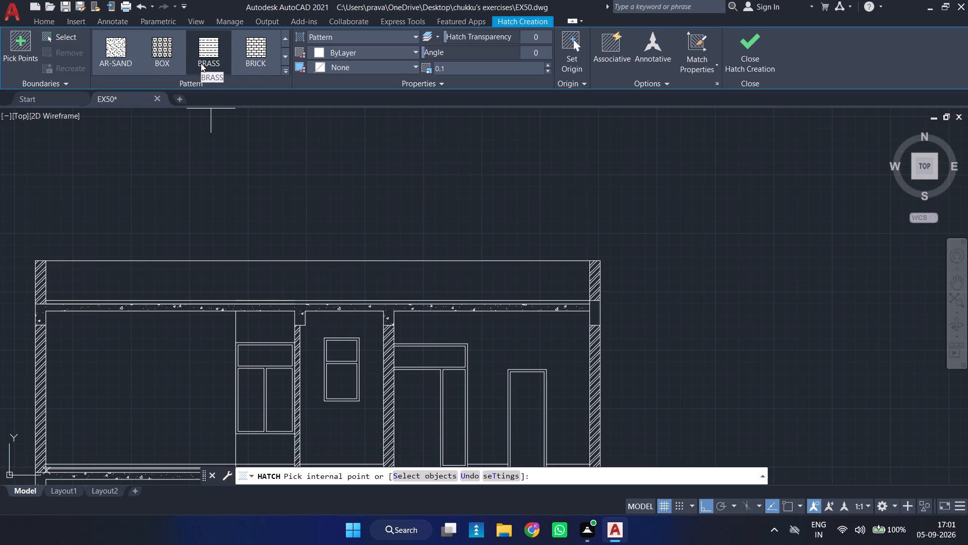
scroll(201, 63, "down", 1)
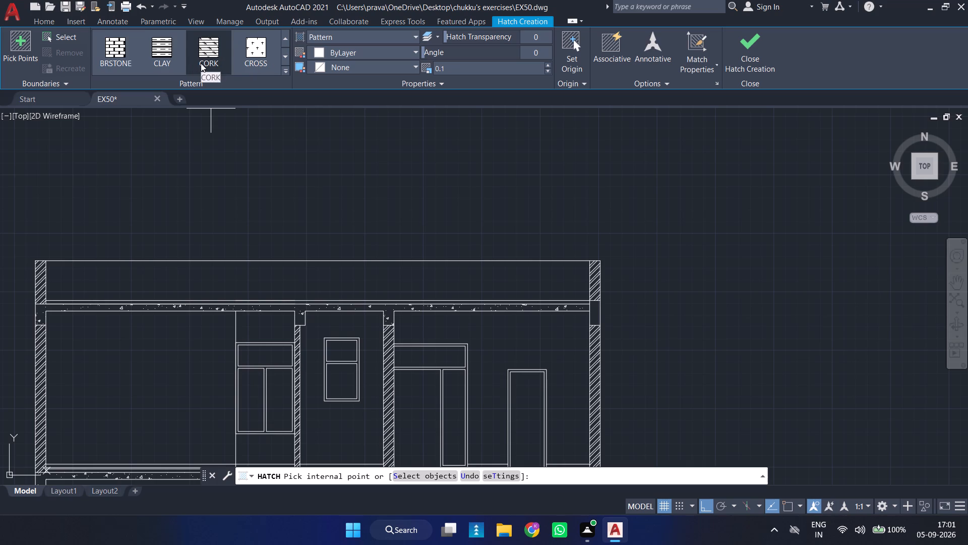
scroll(201, 63, "down", 2)
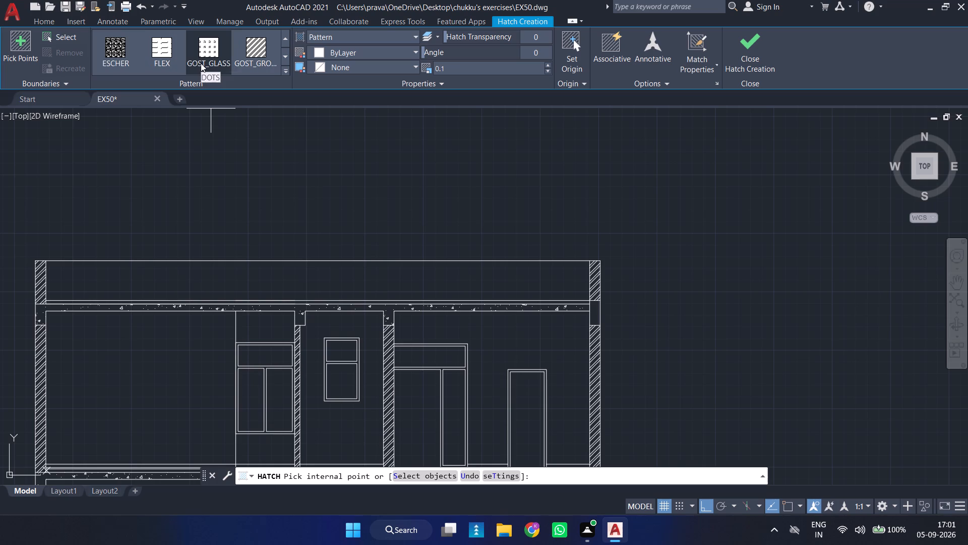
scroll(201, 63, "up", 2)
scroll(201, 63, "down", 1)
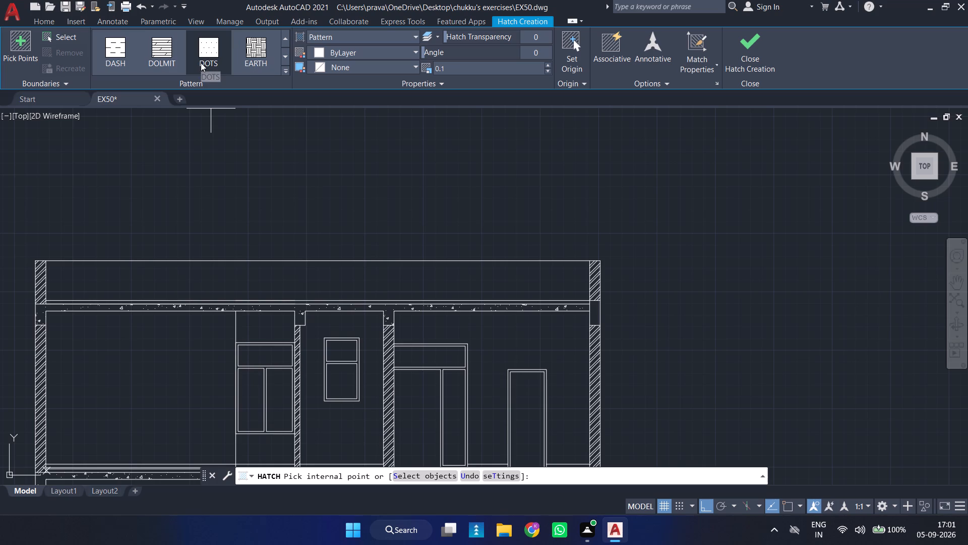
left_click(206, 51)
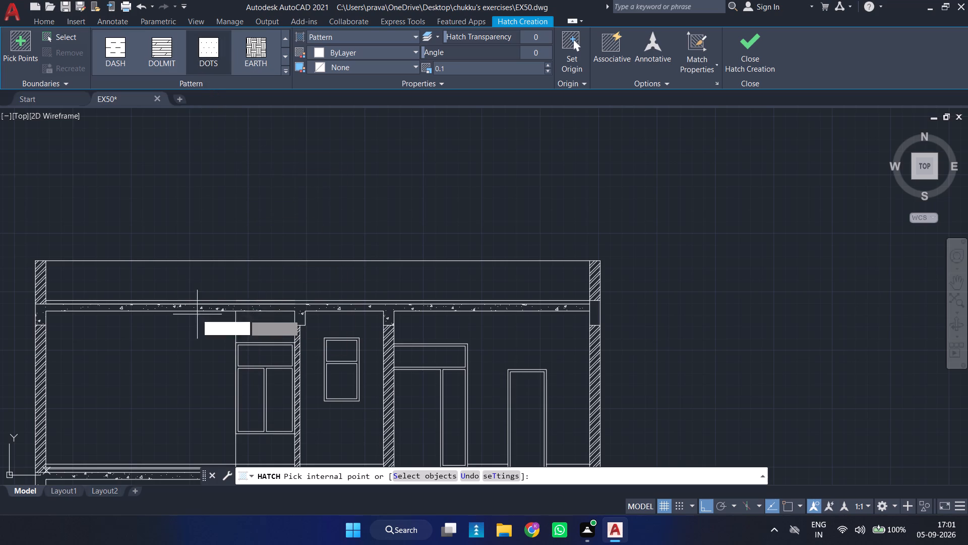
left_click(459, 65)
key("BackSpace")
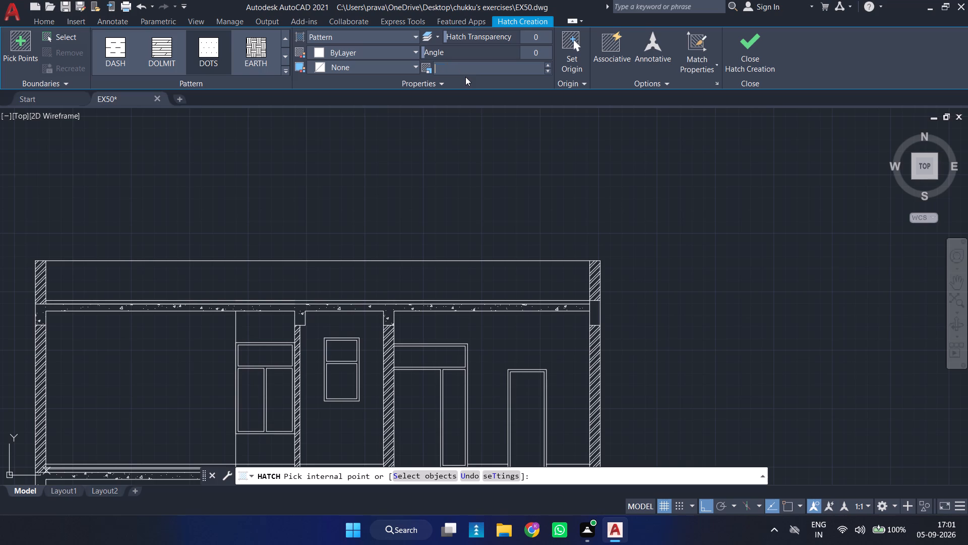
type("0.")
key("BackSpace")
key("BackSpace")
key("1")
key("Return")
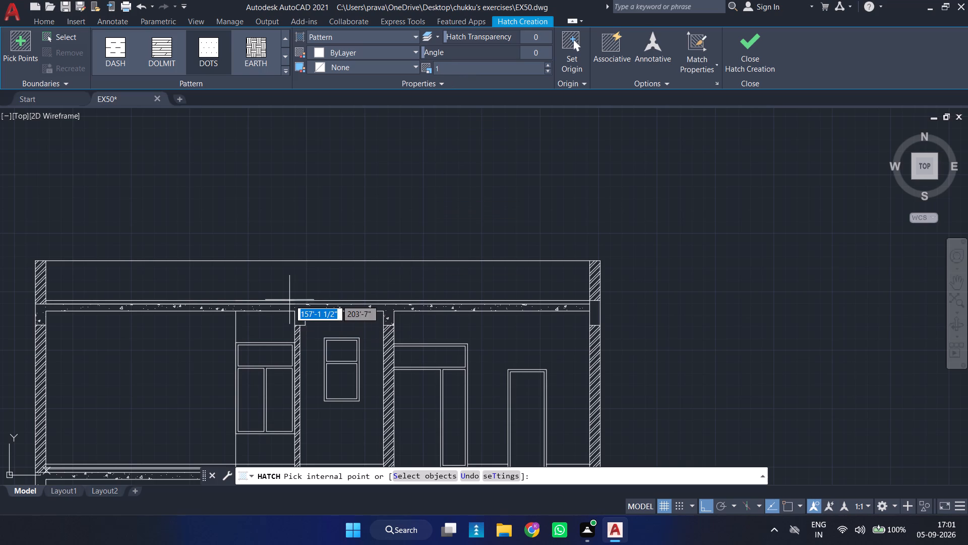
left_click(288, 303)
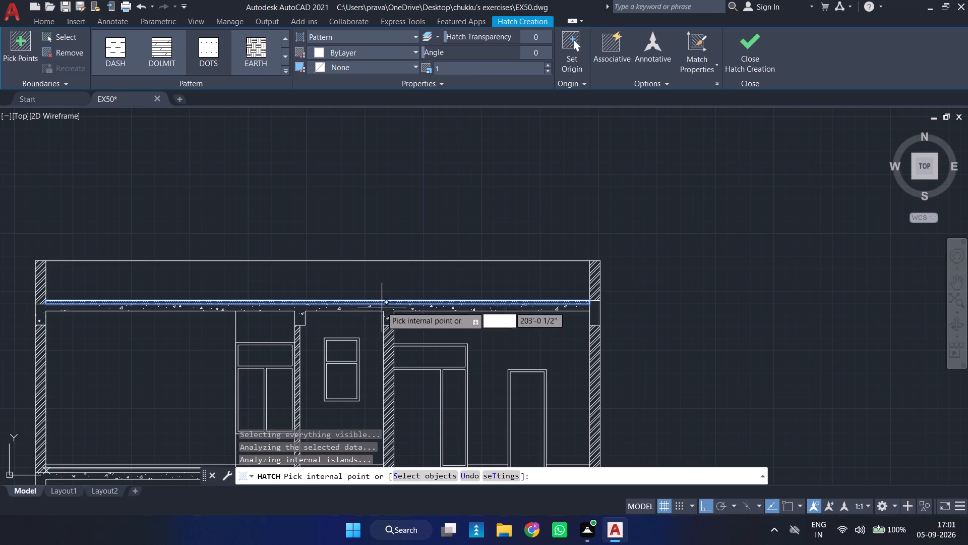
Add the thin layer on the intermediate floor slab to the DOTS hatch, in the rooms either side of the middle bay.
scroll(379, 304, "down", 2)
middle_click_drag(299, 396, 321, 329)
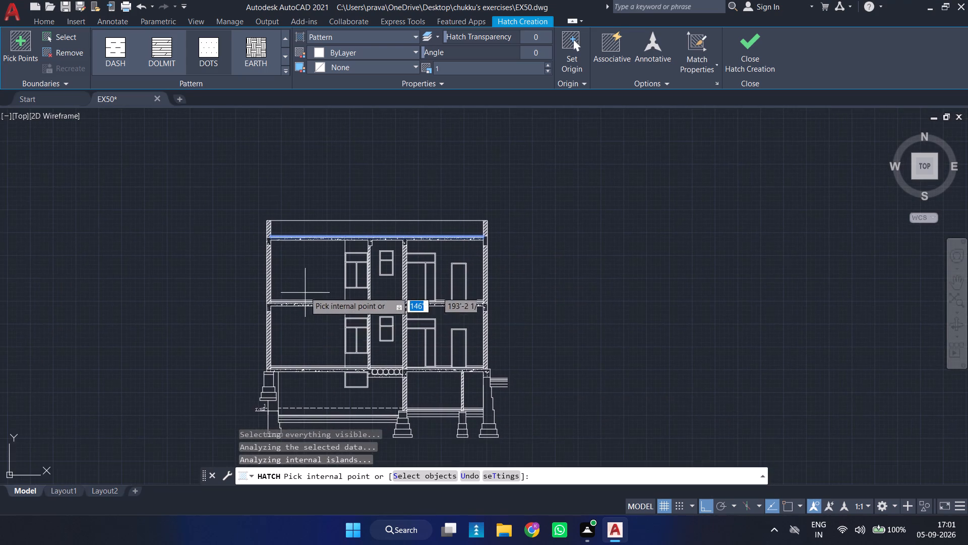
scroll(302, 280, "up", 3)
left_click(274, 368)
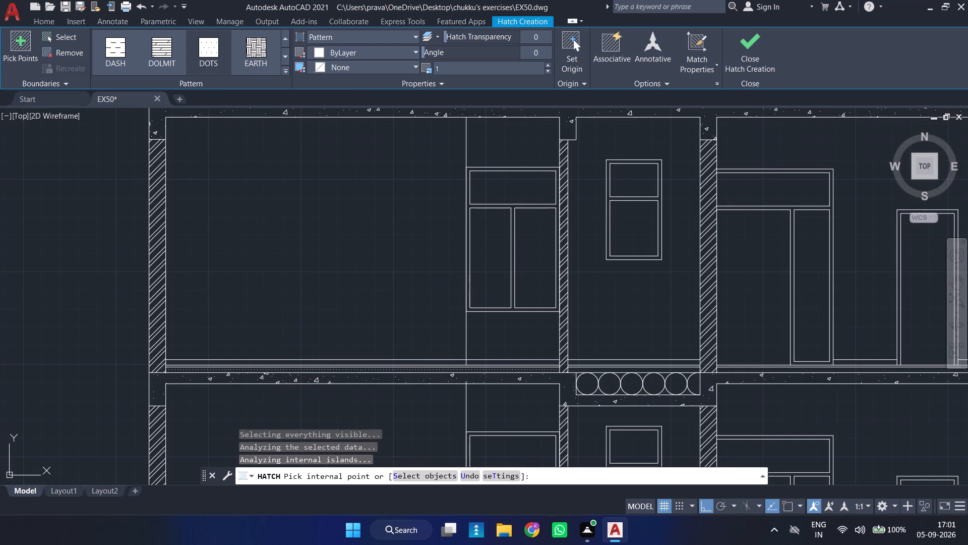
left_click(740, 370)
Add the thin layer on the slab above the basement to the DOTS hatch in all three bays.
scroll(809, 404, "down", 2)
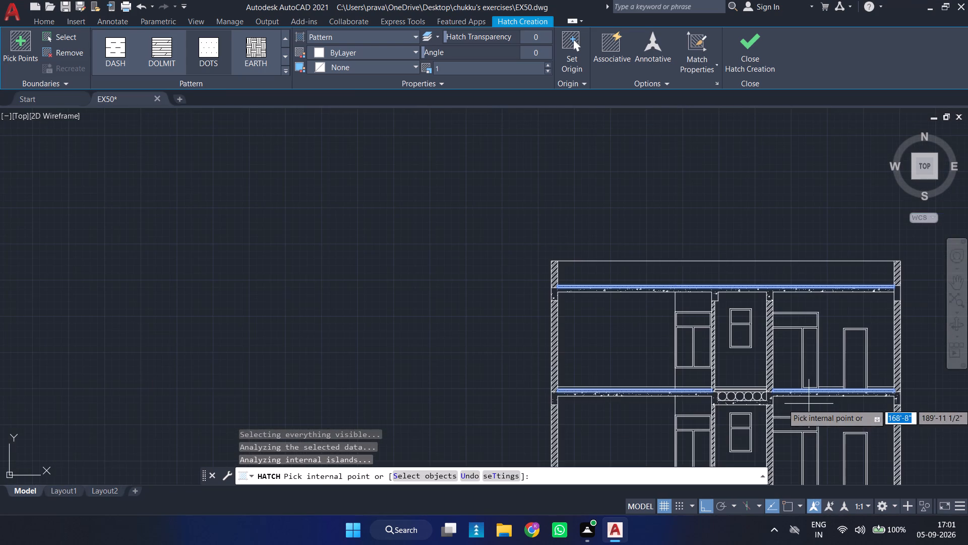
middle_click_drag(824, 421, 520, 182)
scroll(318, 279, "up", 3)
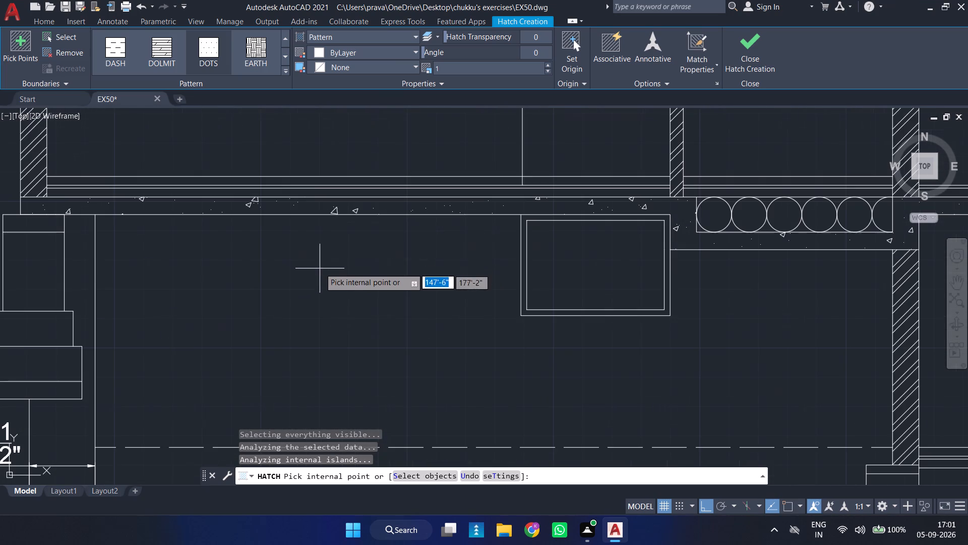
left_click(294, 194)
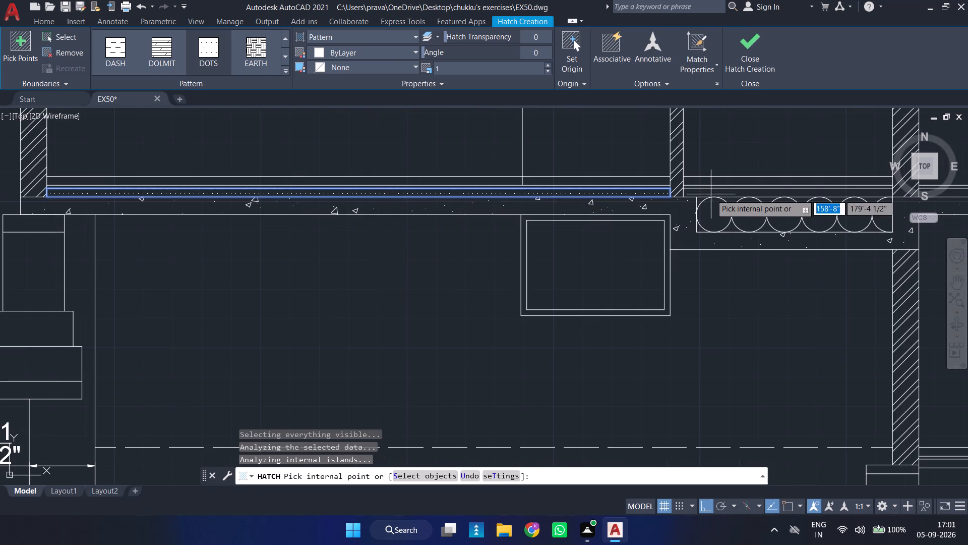
left_click(714, 192)
middle_click_drag(814, 266, 454, 296)
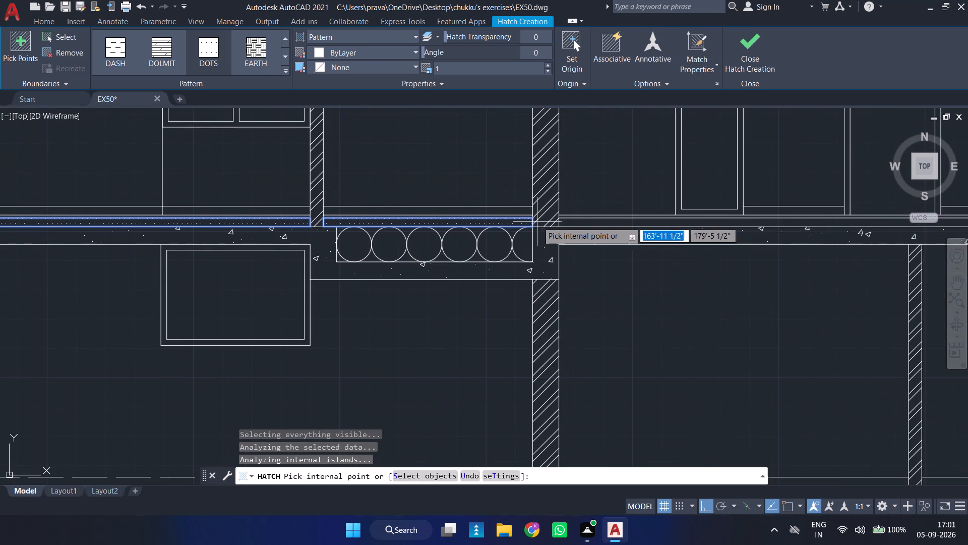
left_click(568, 223)
Add the thin upper layer of the basement floor to the DOTS hatch in all three bays and finish the hatch.
scroll(660, 256, "down", 2)
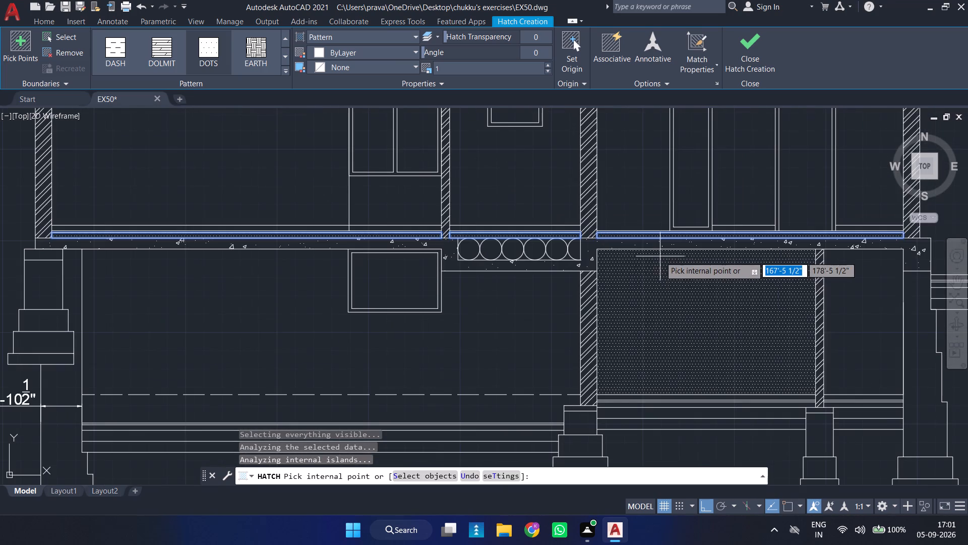
scroll(673, 420, "up", 2)
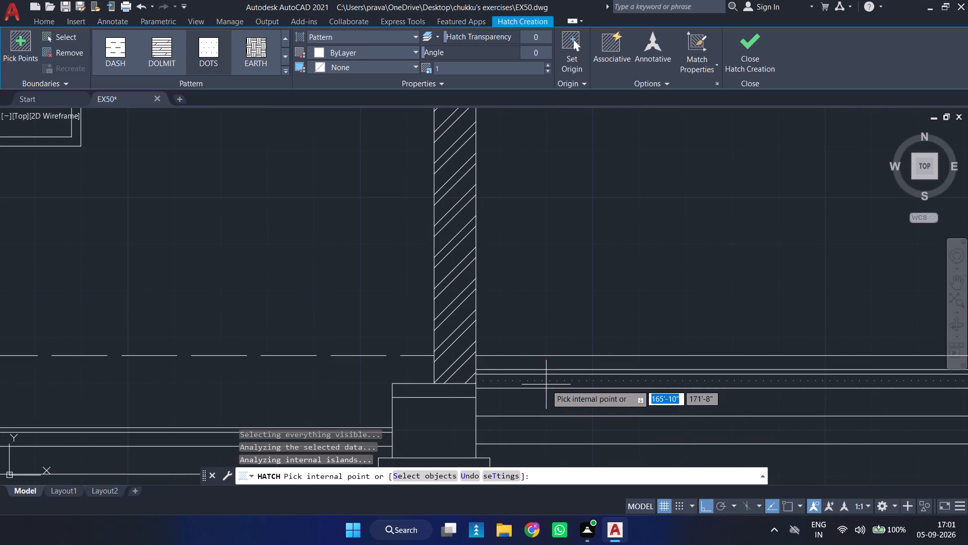
left_click(546, 384)
scroll(578, 390, "down", 3)
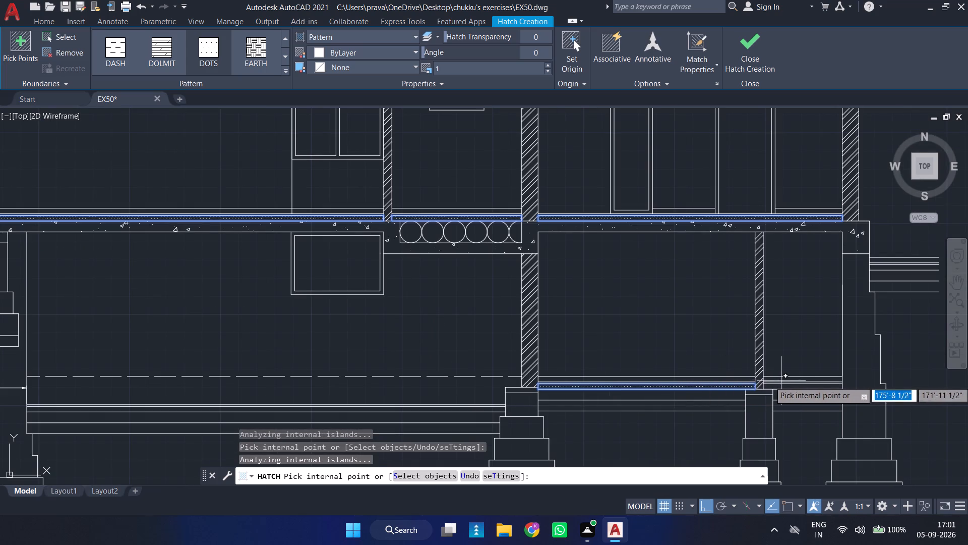
scroll(782, 381, "up", 2)
left_click(778, 392)
scroll(654, 397, "down", 3)
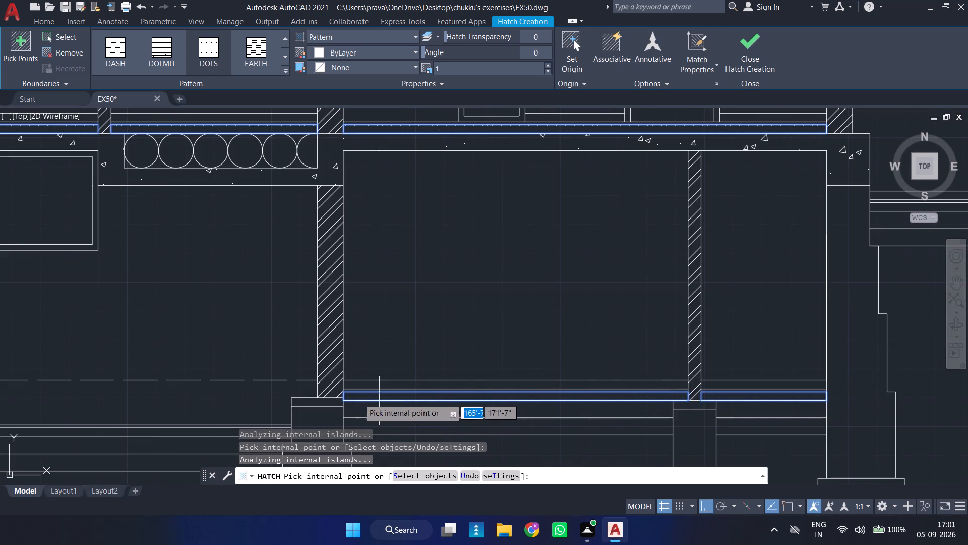
scroll(260, 387, "down", 3)
scroll(150, 408, "up", 3)
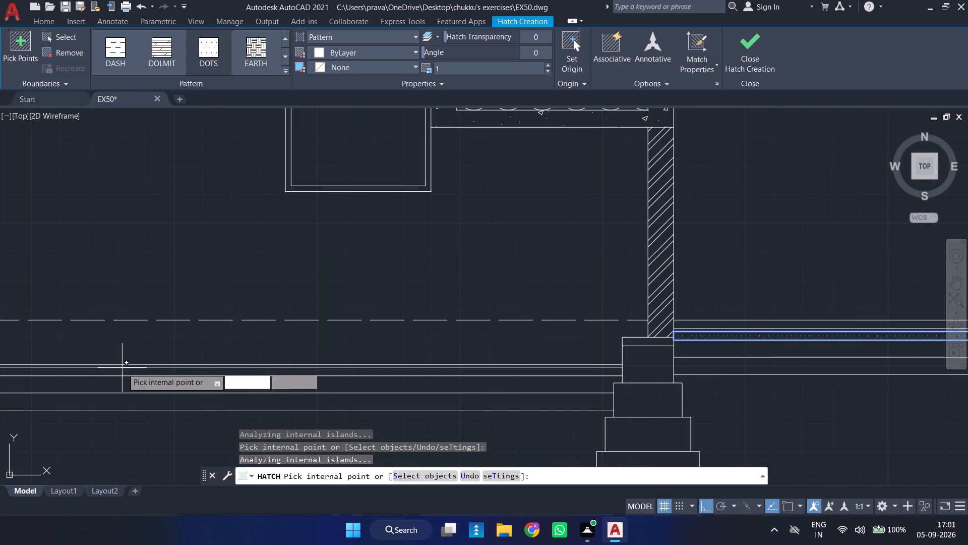
left_click(126, 372)
scroll(568, 375, "down", 3)
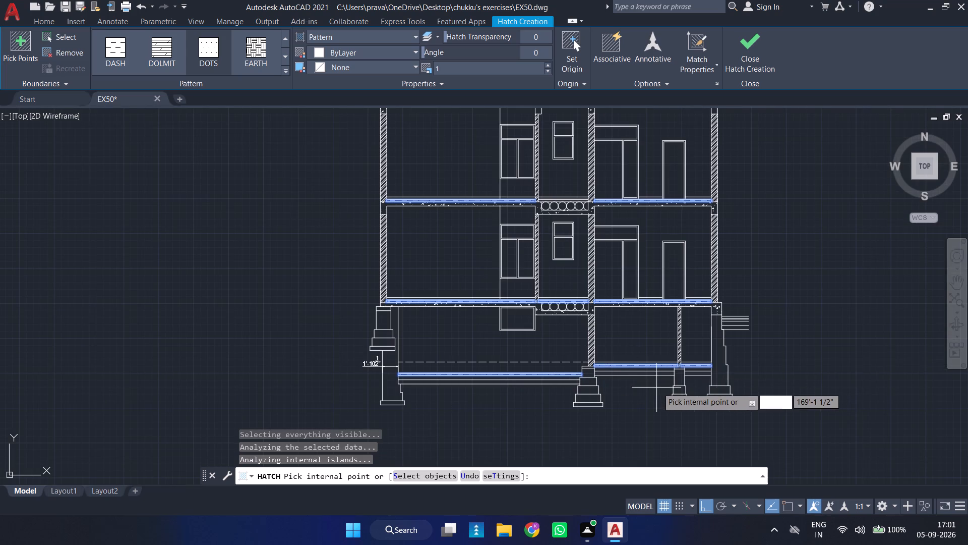
left_click(751, 60)
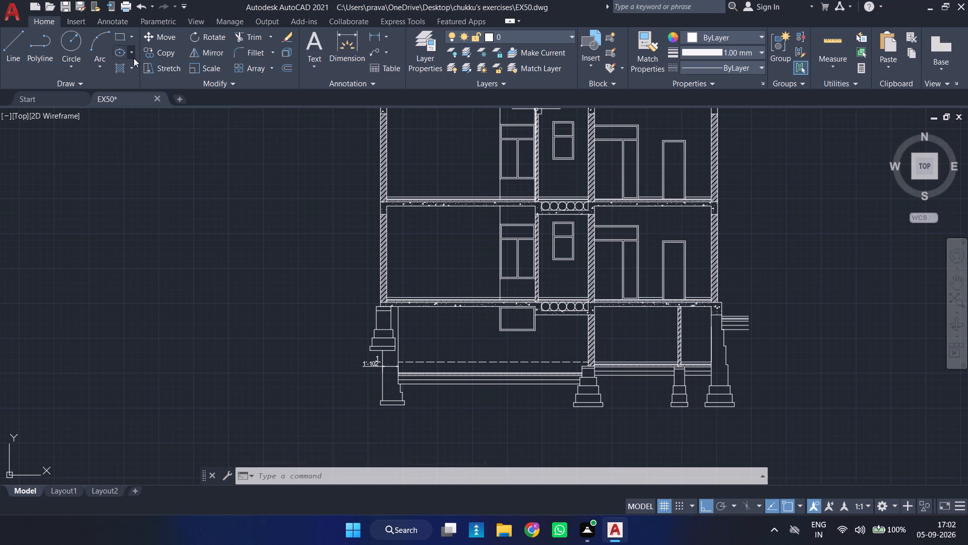
Start a new hatch with the EARTH pattern, fill the lowest floor layer of the widest basement bay, and set the angle to 27.
left_click(122, 67)
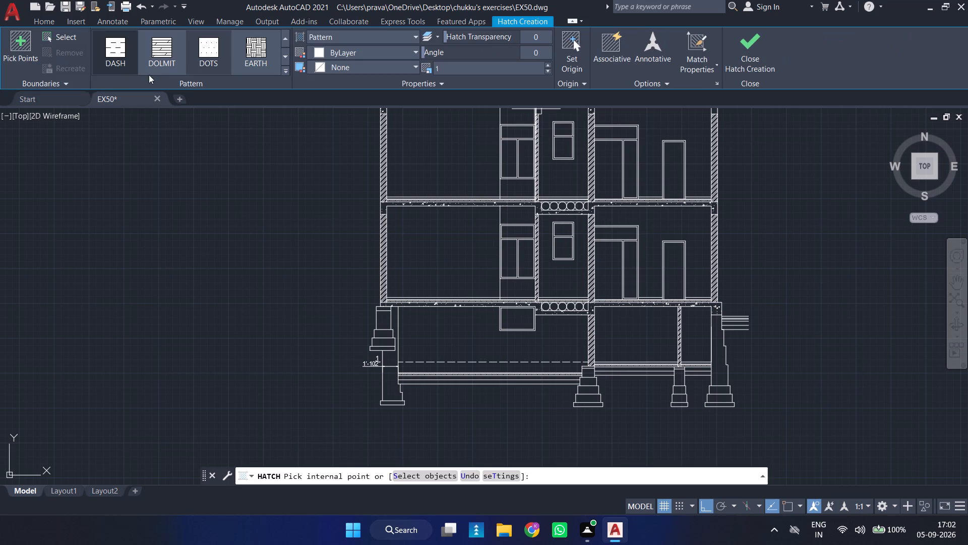
left_click(261, 56)
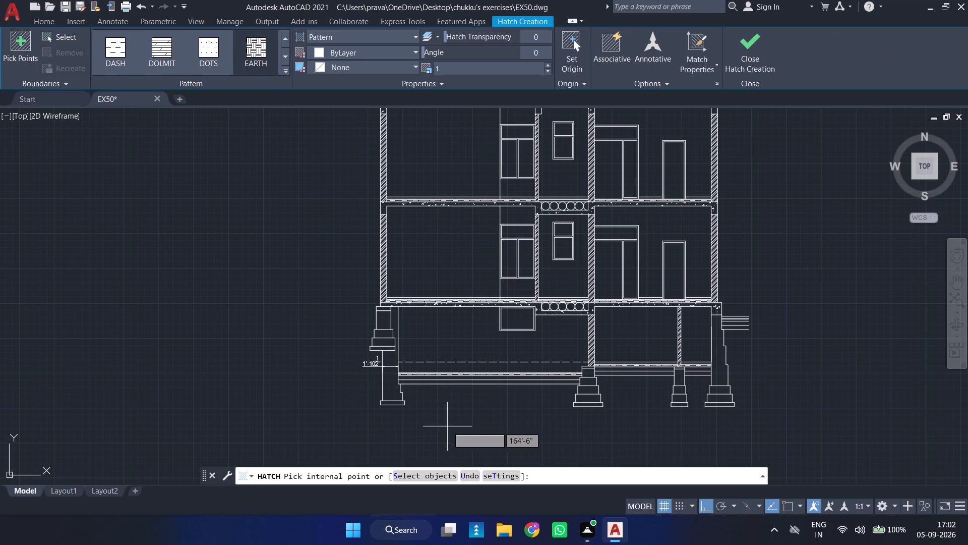
scroll(450, 410, "up", 4)
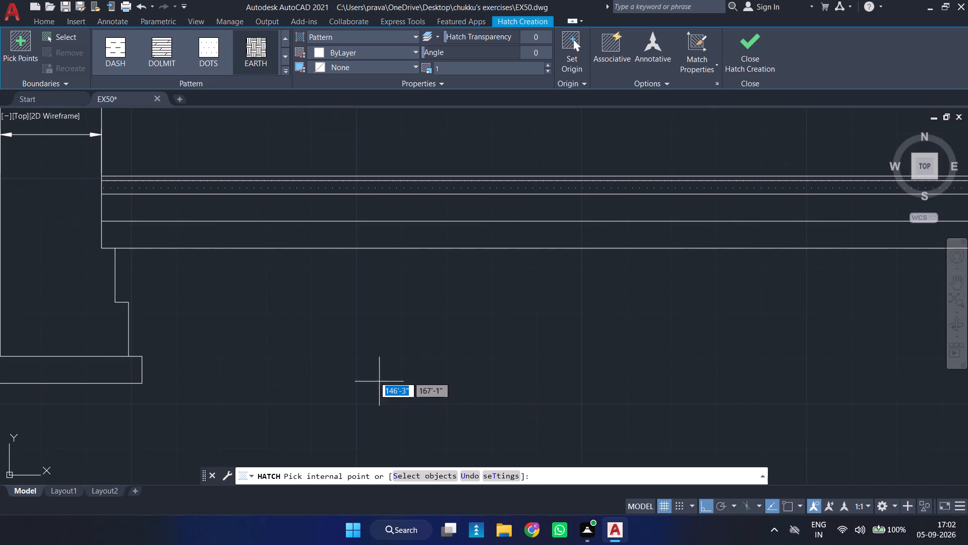
left_click(321, 237)
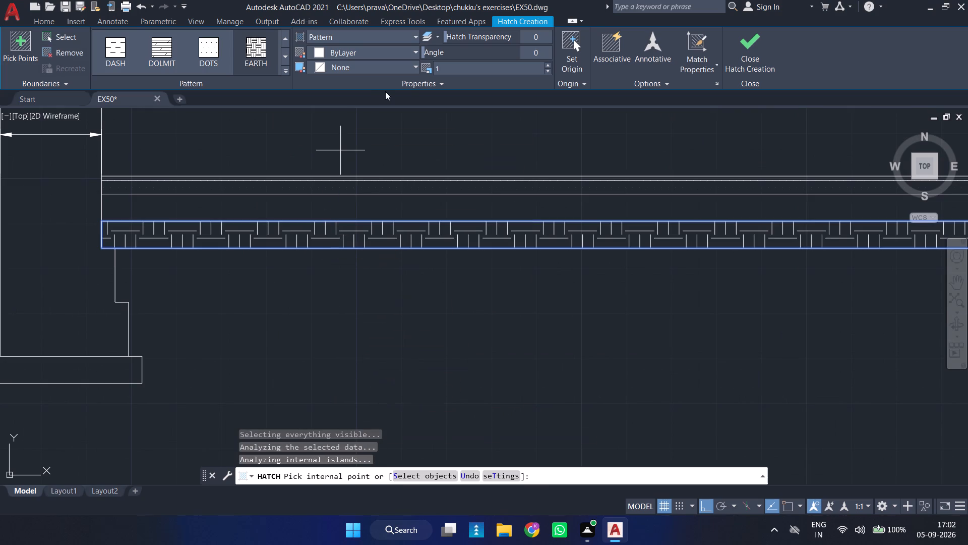
left_click_drag(427, 52, 437, 52)
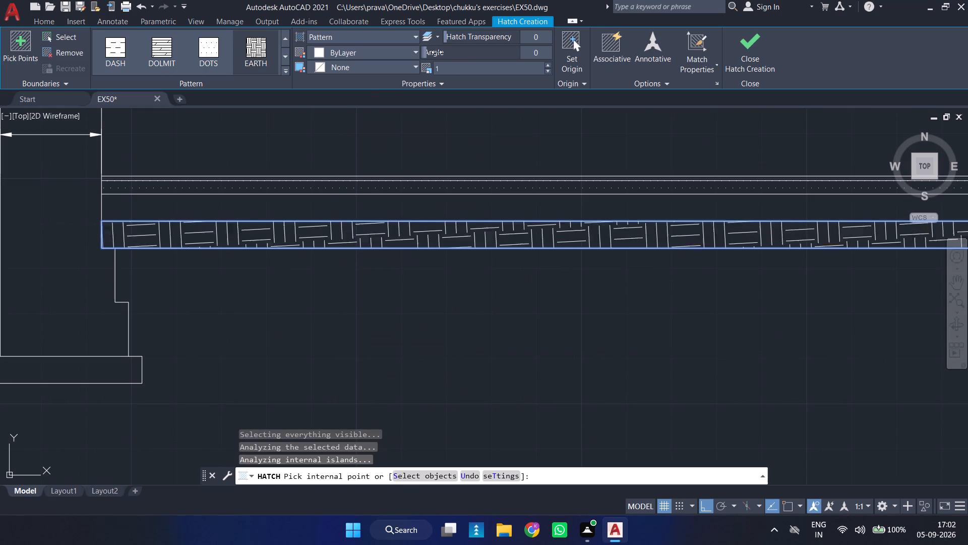
left_click_drag(437, 52, 441, 52)
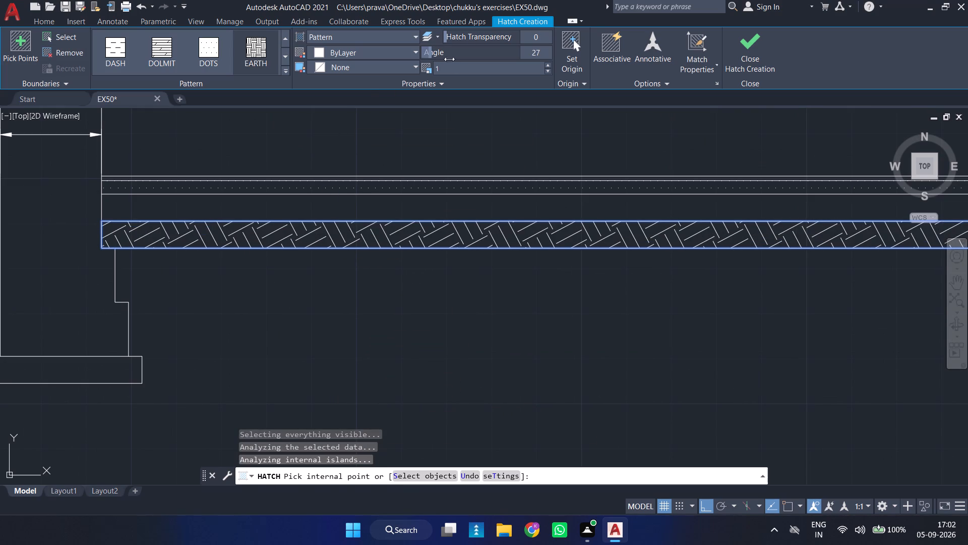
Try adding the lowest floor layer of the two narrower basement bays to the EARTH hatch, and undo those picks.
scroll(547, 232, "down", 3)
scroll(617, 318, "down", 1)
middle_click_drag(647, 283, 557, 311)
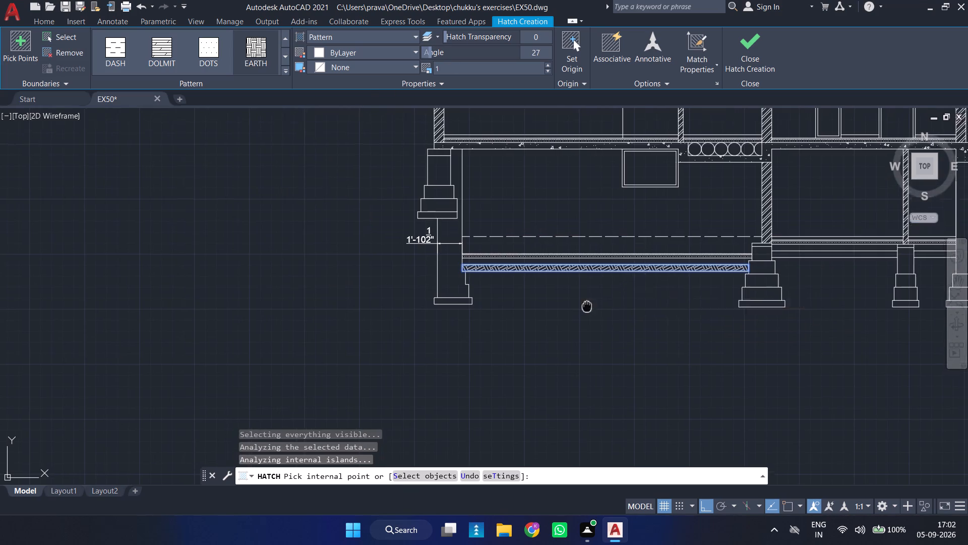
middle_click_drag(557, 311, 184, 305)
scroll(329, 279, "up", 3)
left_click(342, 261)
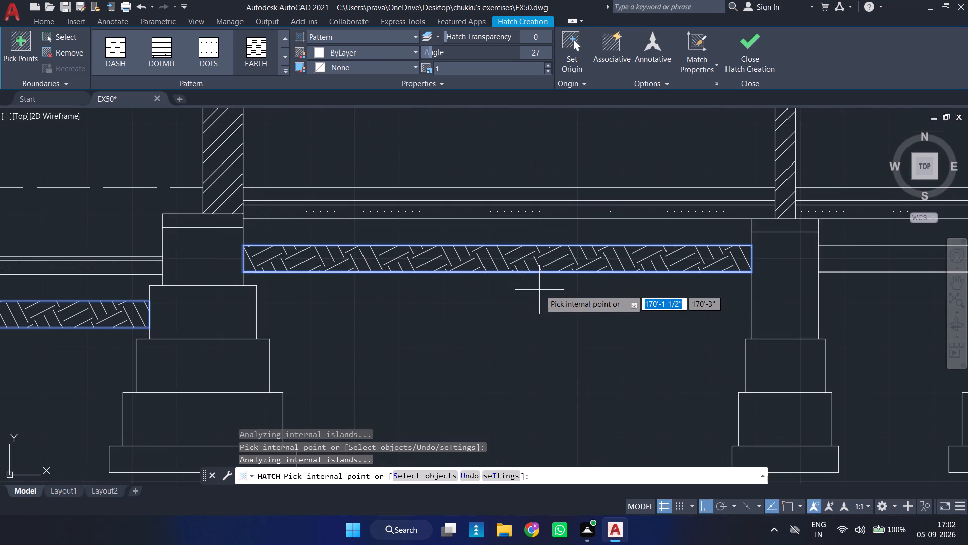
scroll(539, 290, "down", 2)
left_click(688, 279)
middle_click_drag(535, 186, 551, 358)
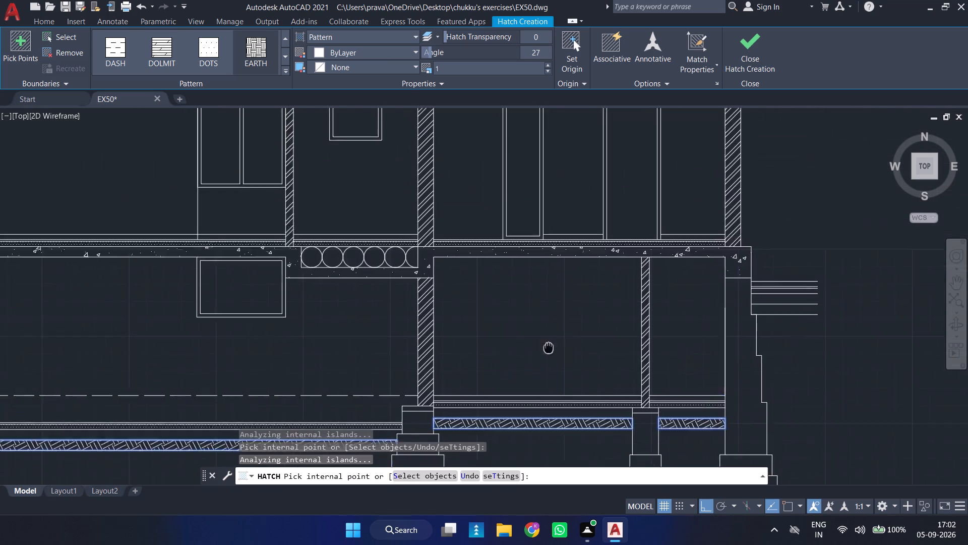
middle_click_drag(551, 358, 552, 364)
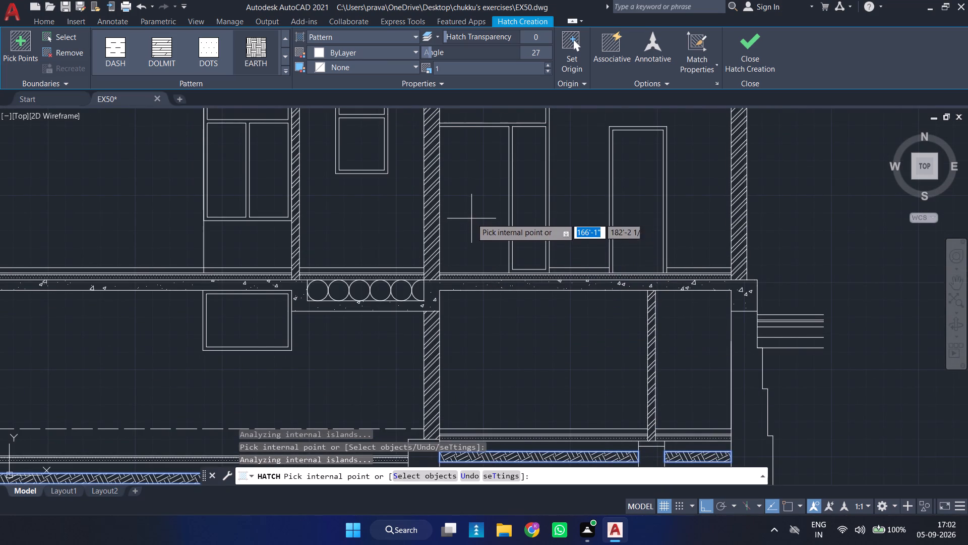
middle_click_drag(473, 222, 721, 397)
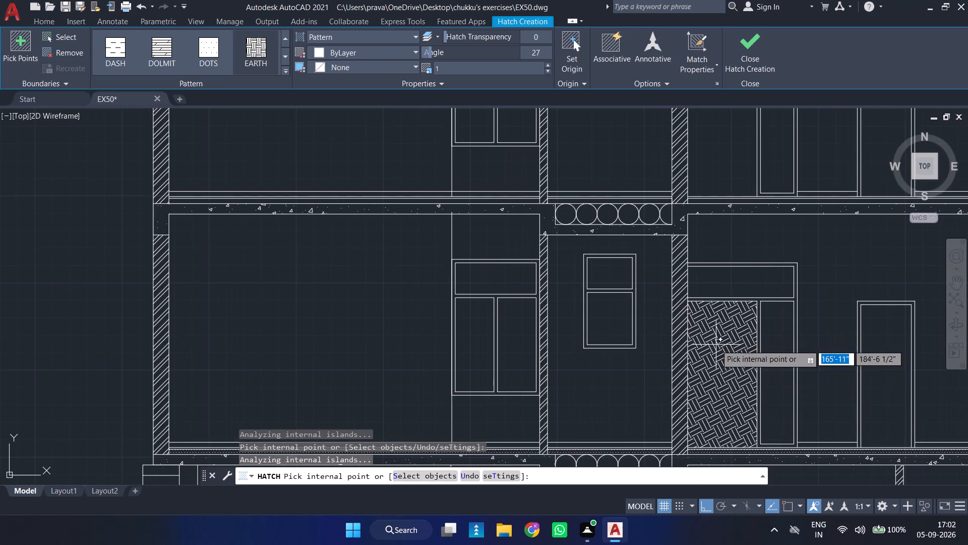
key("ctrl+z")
Add the lowest floor layer of the two narrower basement bays to the EARTH hatch and finish the hatch.
scroll(737, 345, "down", 3)
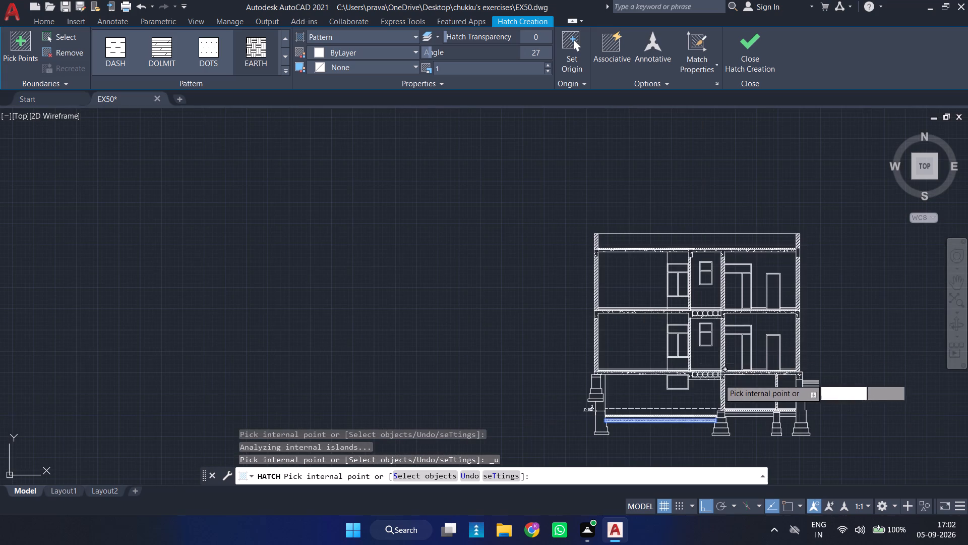
scroll(754, 421, "up", 2)
left_click(751, 414)
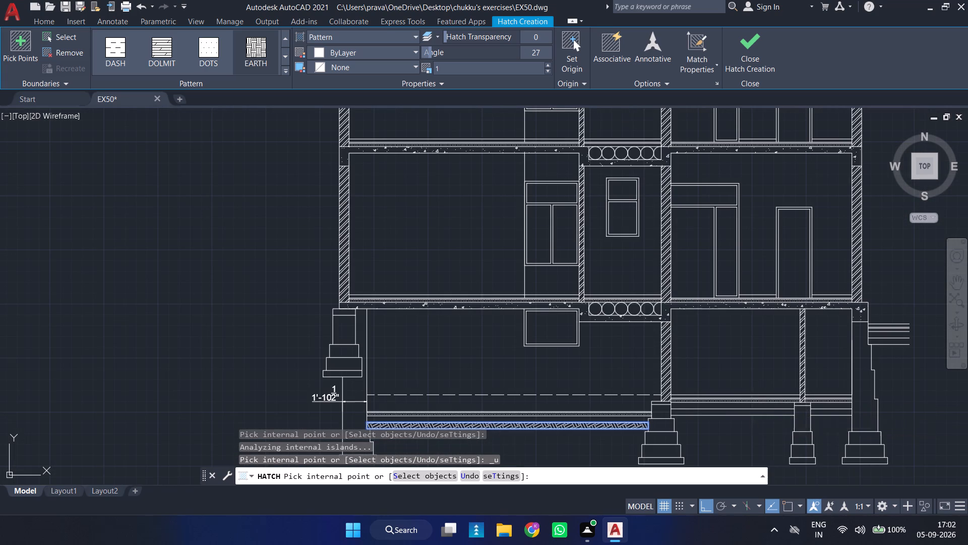
left_click(823, 412)
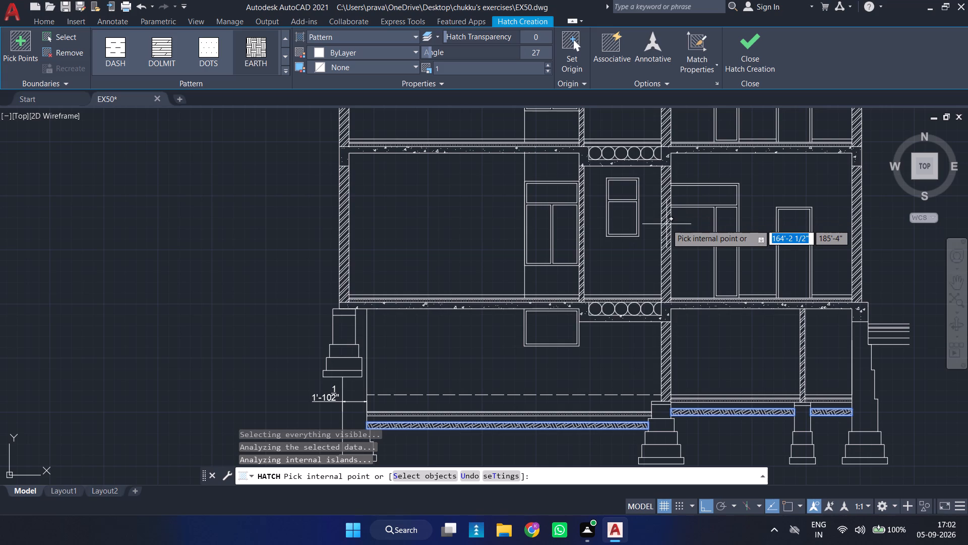
left_click(751, 58)
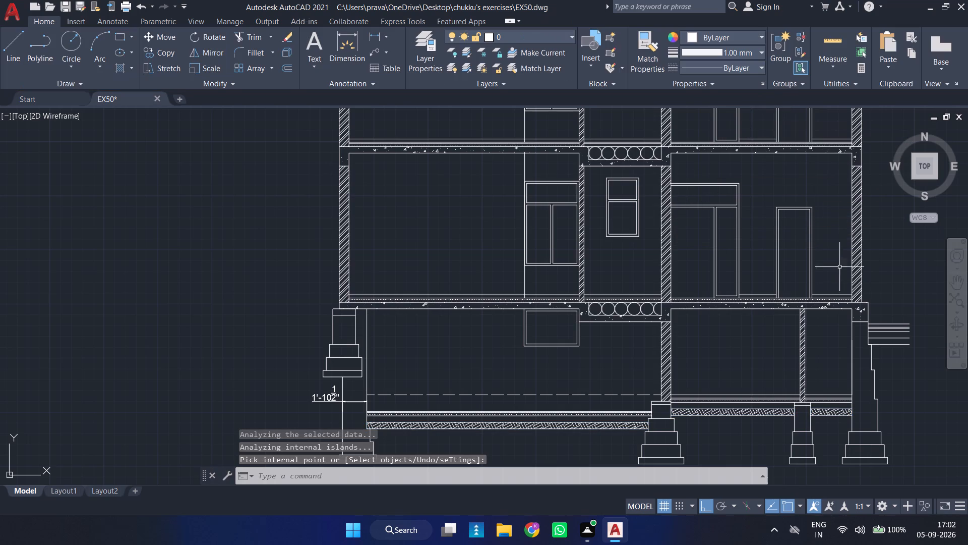
Draw a vertical line closing the open outer end of the layered exterior slab beside the outer wall.
key("l")
key("Return")
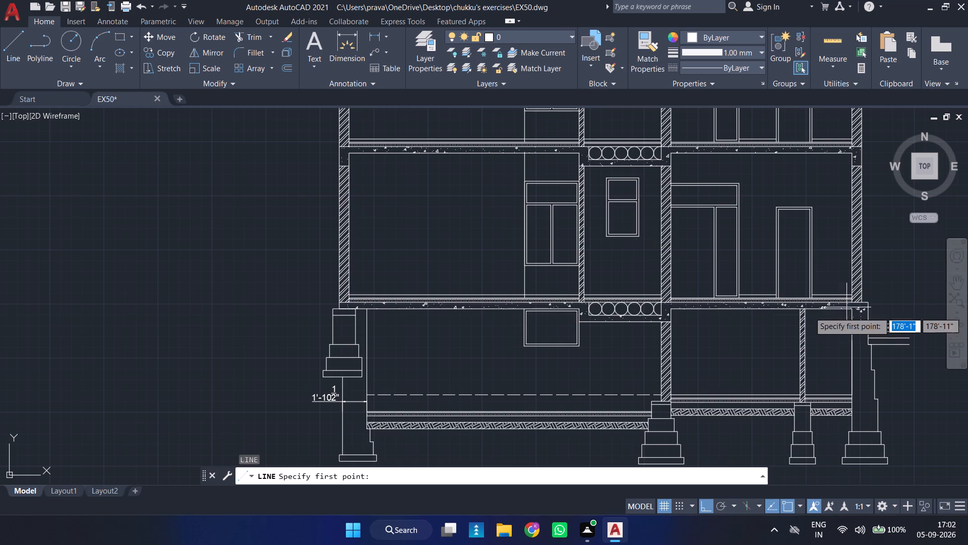
left_click(913, 348)
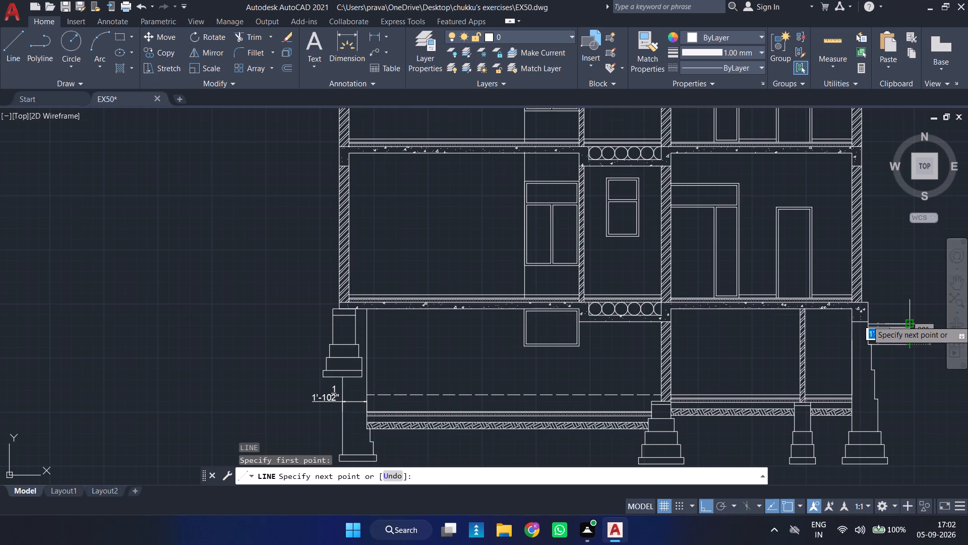
left_click(908, 320)
key("space")
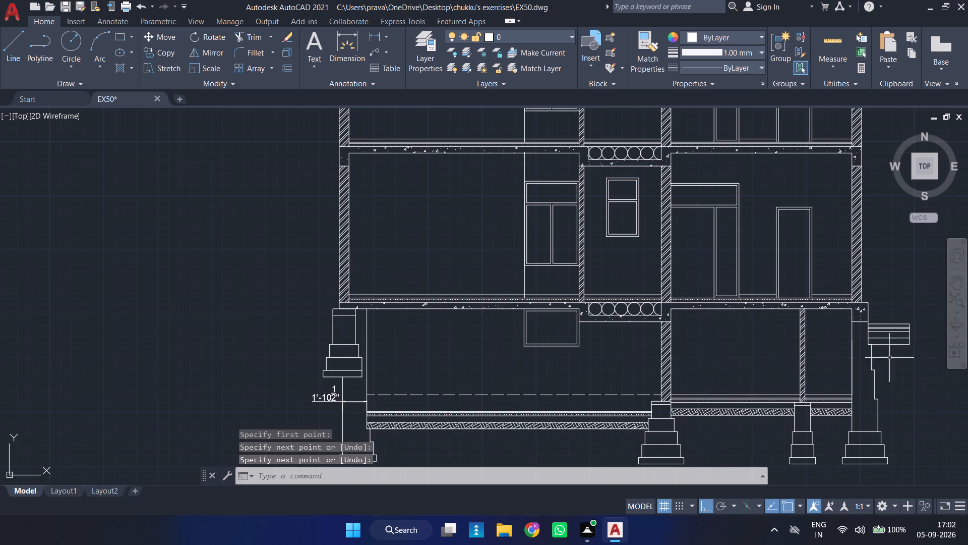
Hatch the lowest layer of the exterior slab with the EARTH pattern at angle 27.
left_click(122, 73)
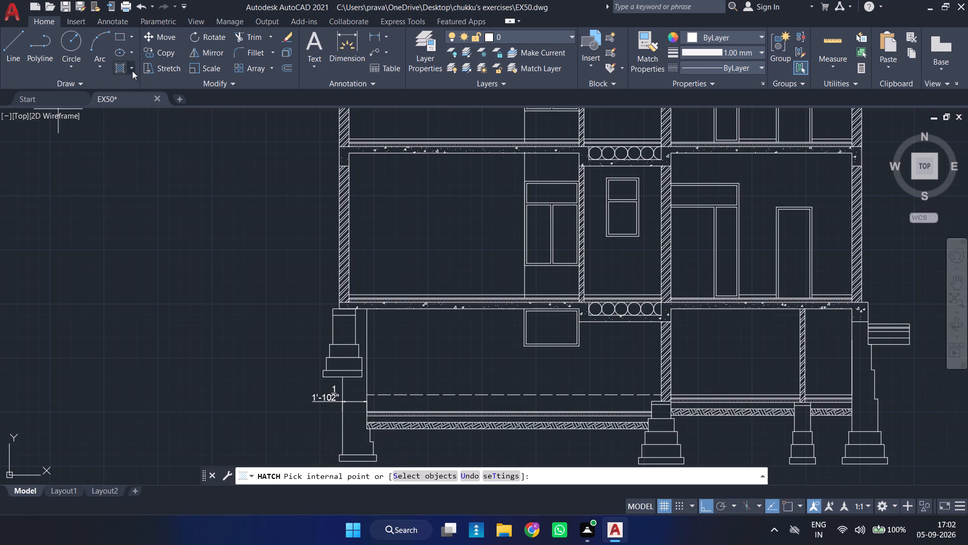
left_click(892, 342)
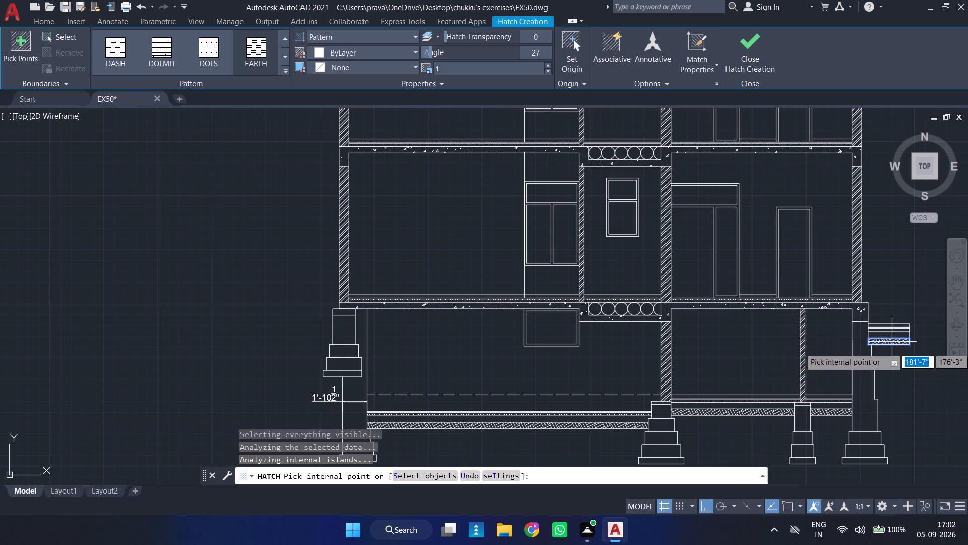
key("Escape")
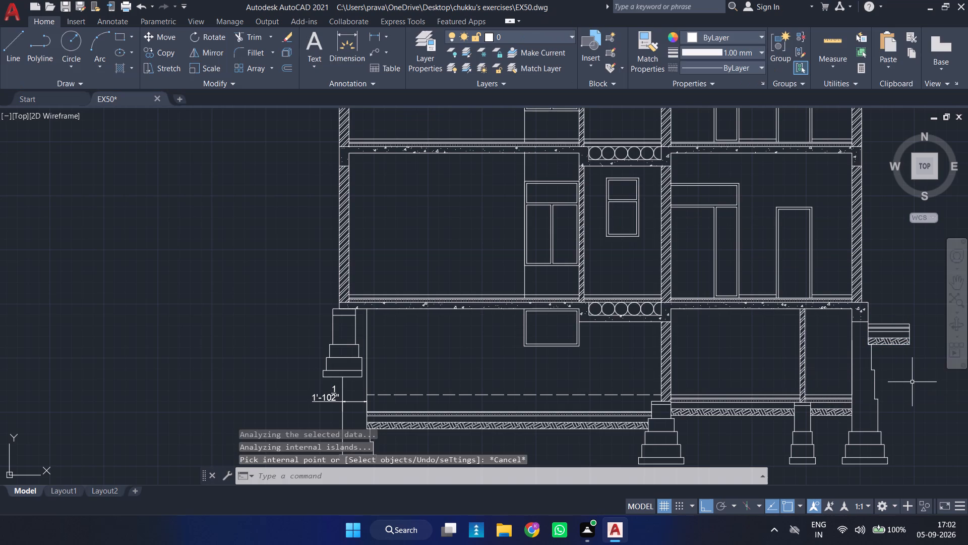
Start a GRAVEL hatch, fill the layer directly above the EARTH layer in the widest basement bay, and set the scale to 0.5.
scroll(873, 363, "down", 1)
middle_click_drag(804, 370, 617, 309)
scroll(363, 361, "up", 2)
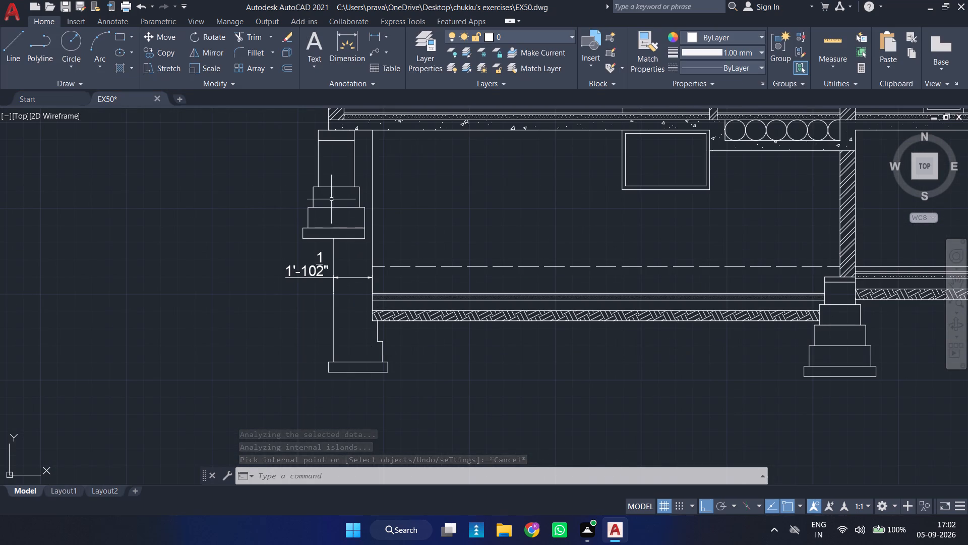
left_click(118, 72)
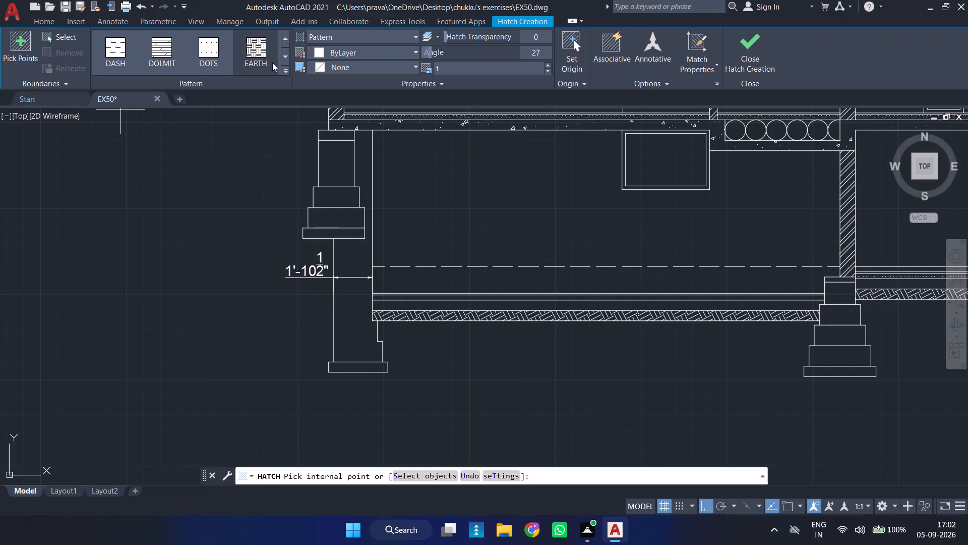
left_click(285, 55)
left_click(285, 55)
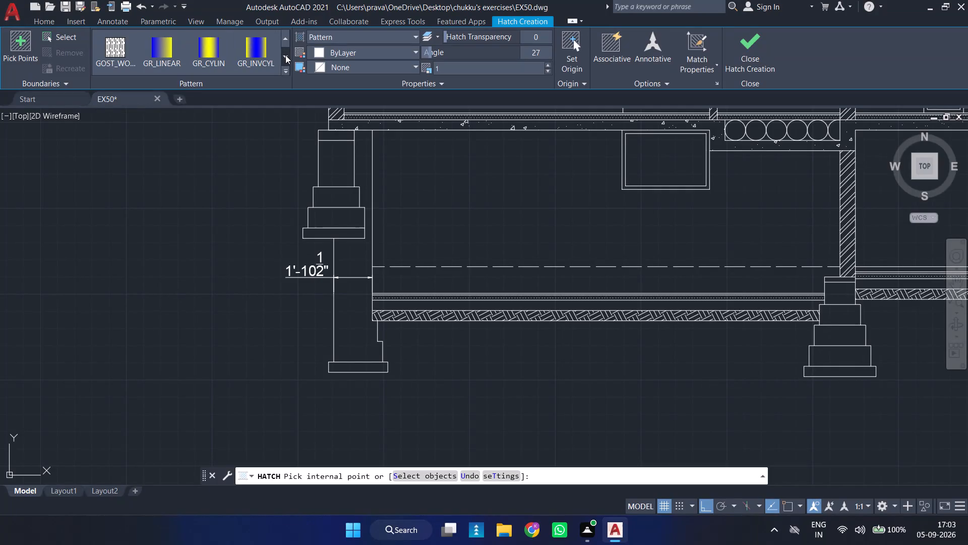
double_click(285, 55)
left_click(285, 55)
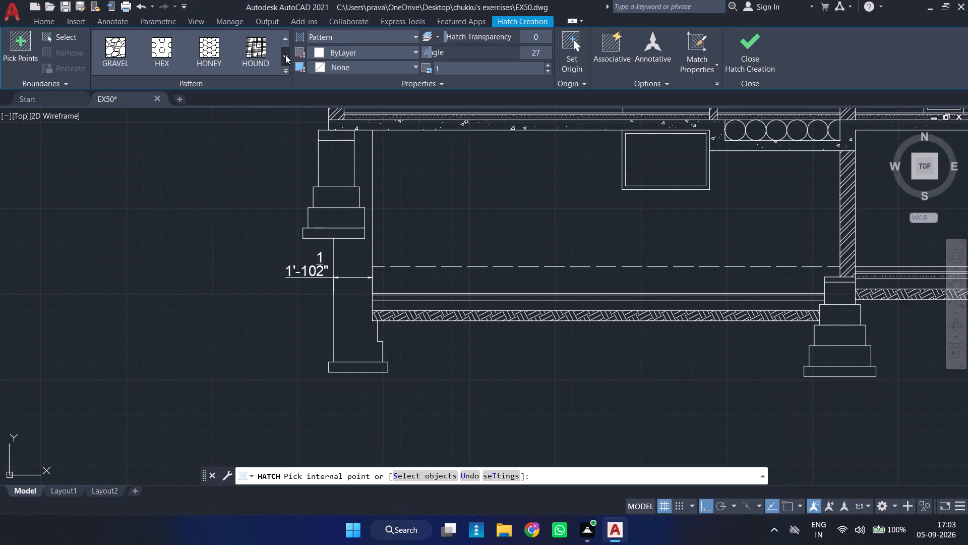
left_click(121, 53)
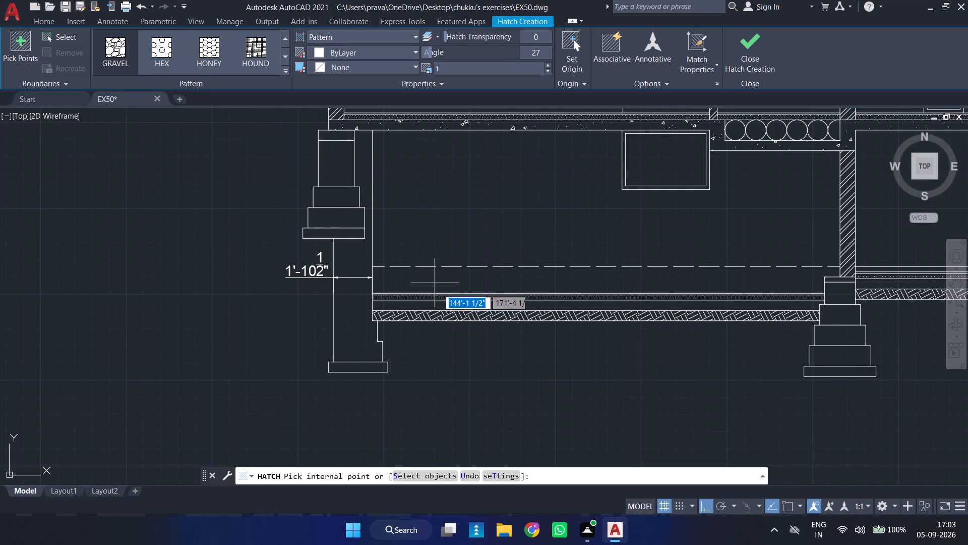
left_click(441, 304)
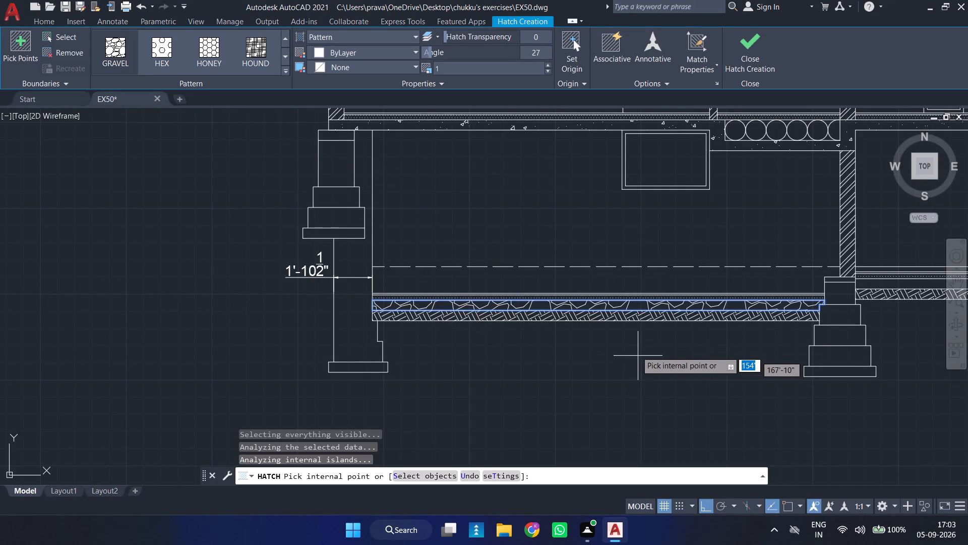
left_click(441, 67)
key("BackSpace")
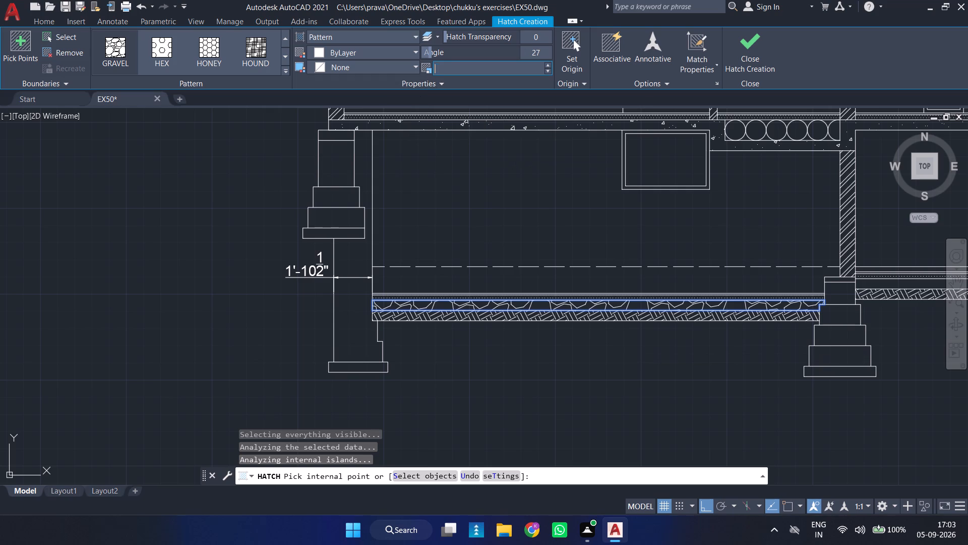
type("0.53")
key("BackSpace")
key("Return")
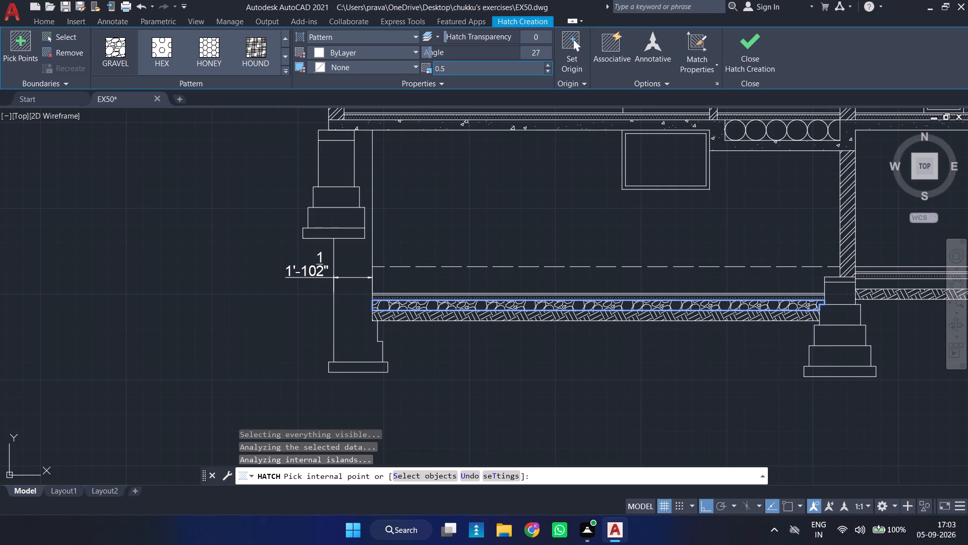
Add the layer directly above the EARTH layer in the two narrower basement bays to the GRAVEL hatch.
scroll(674, 236, "down", 1)
middle_click_drag(912, 315, 821, 327)
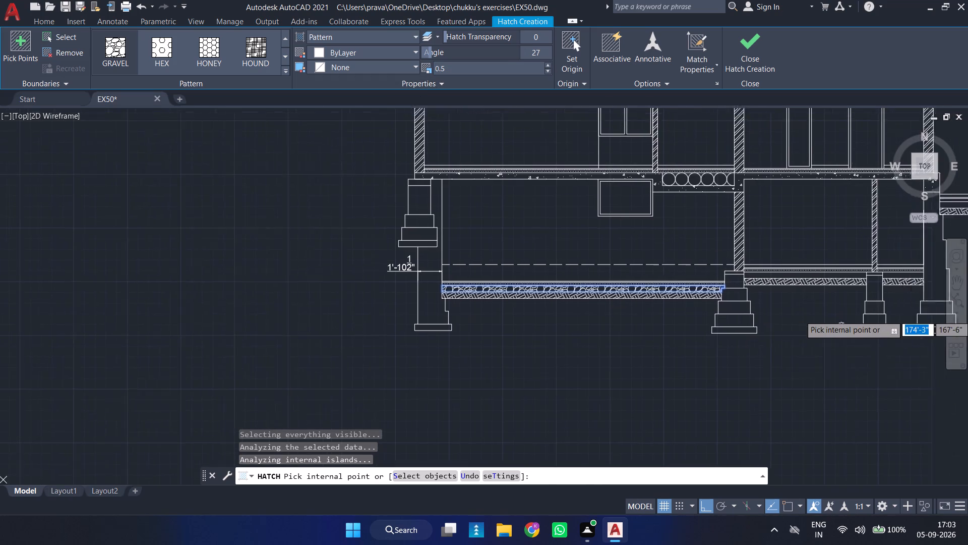
middle_click_drag(821, 327, 420, 313)
scroll(352, 272, "up", 3)
left_click(362, 238)
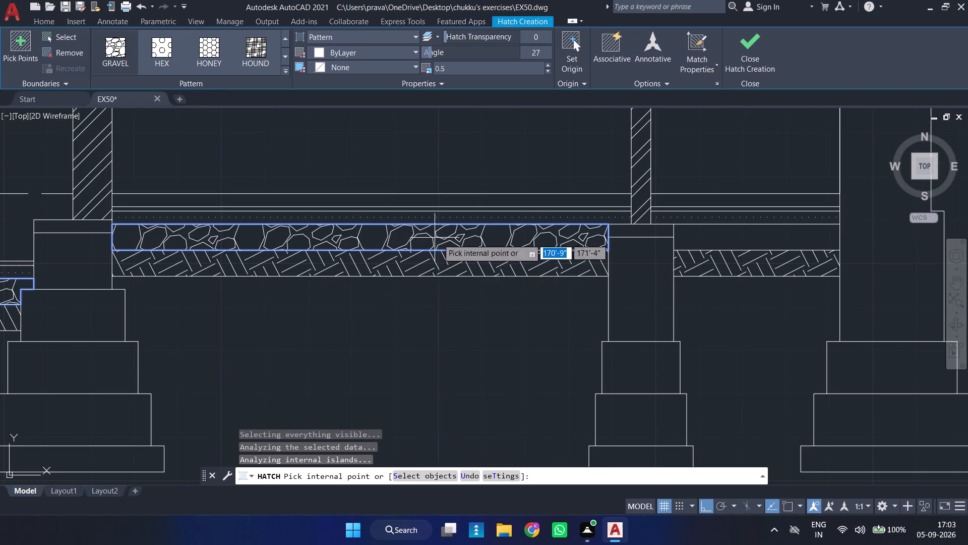
left_click(716, 237)
Add the layer directly above the EARTH layer in the exterior slab to the GRAVEL hatch.
scroll(728, 233, "down", 4)
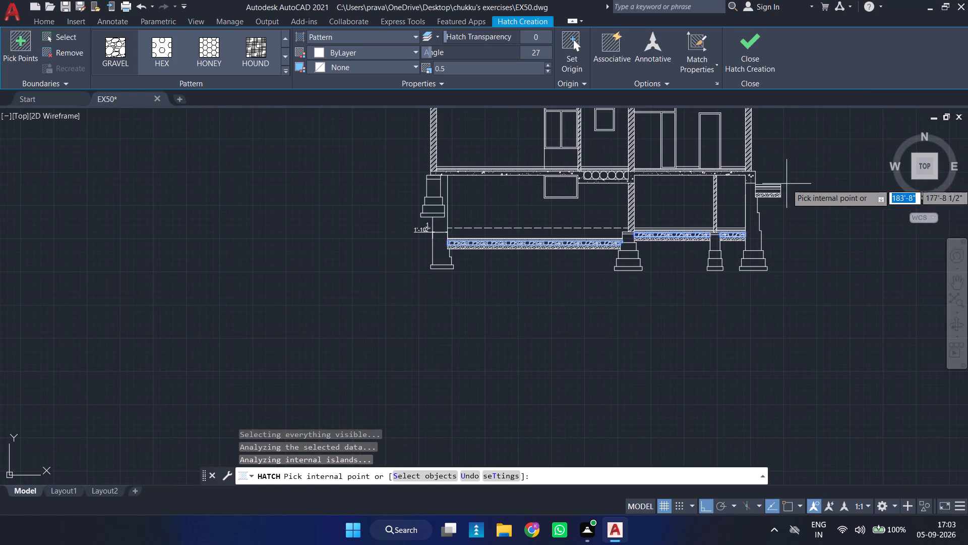
scroll(779, 186, "up", 3)
left_click(699, 204)
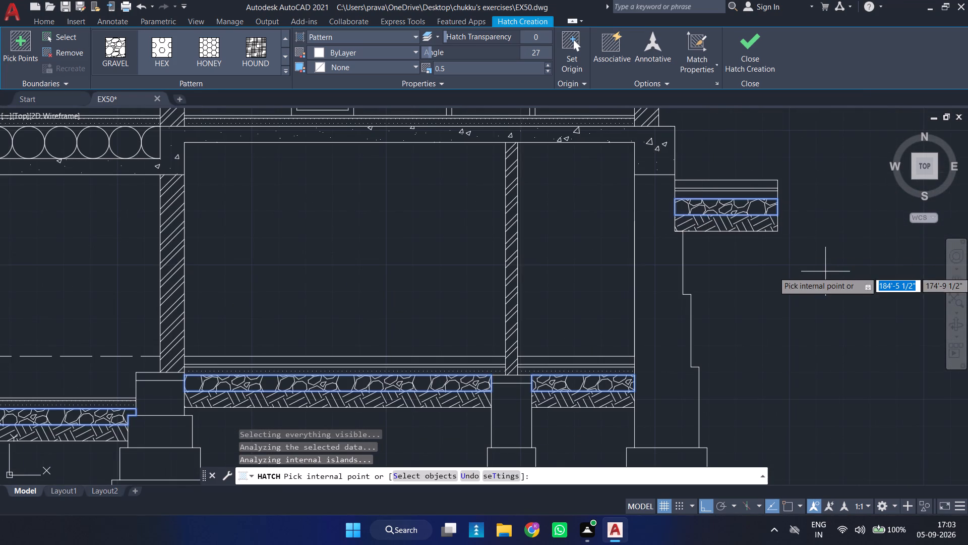
scroll(745, 224, "up", 2)
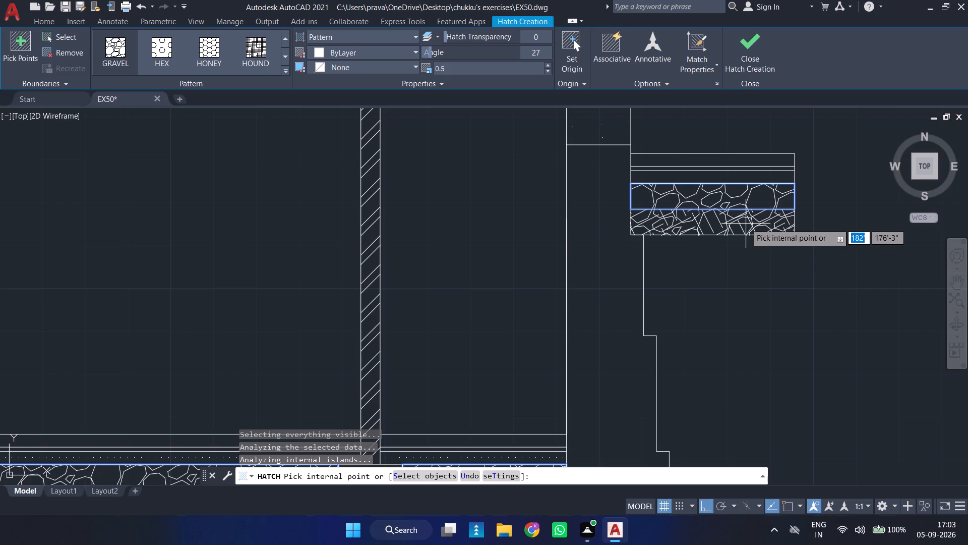
Finish the GRAVEL hatch across the basement floor bays and the exterior slab.
scroll(740, 234, "down", 2)
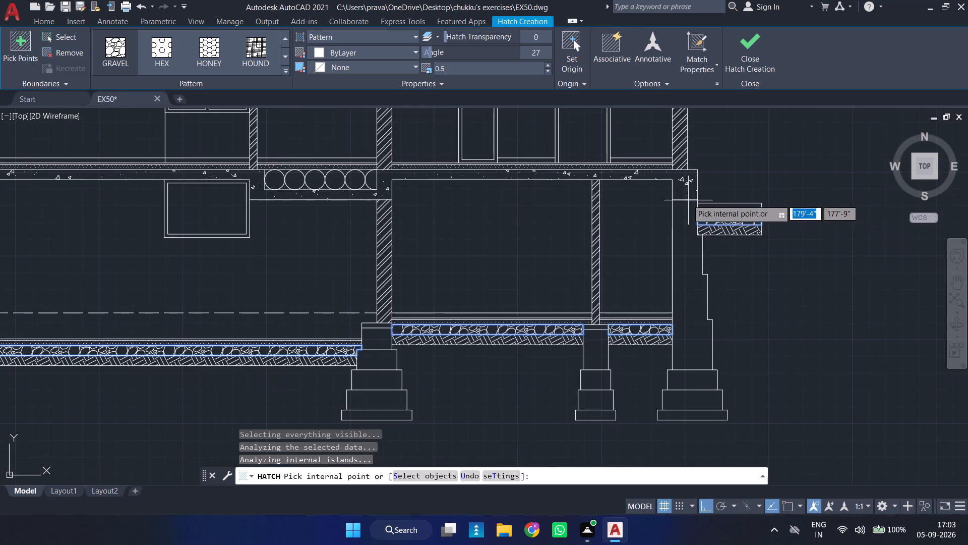
left_click(748, 64)
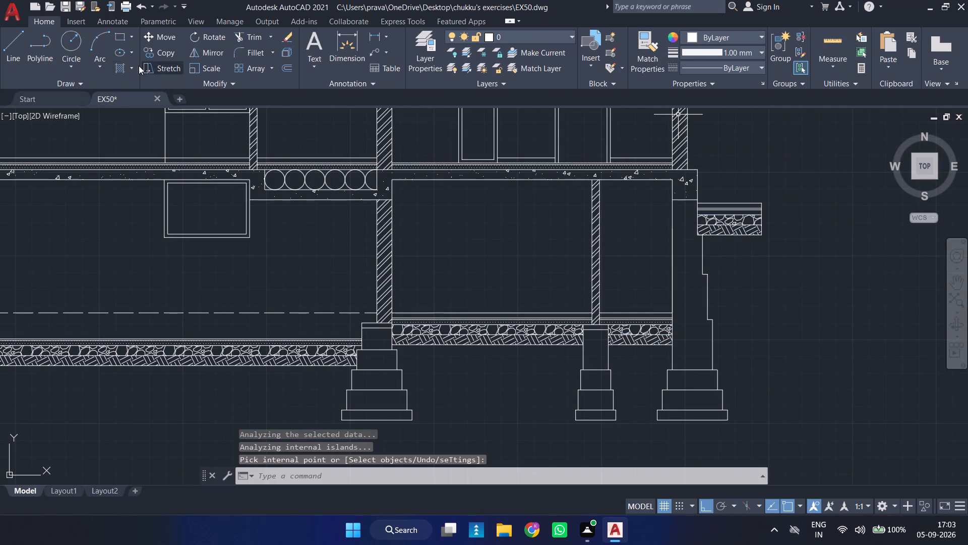
Start a DOTS hatch and fill the layer directly above the GRAVEL layer in the exterior slab.
left_click(123, 66)
left_click(283, 41)
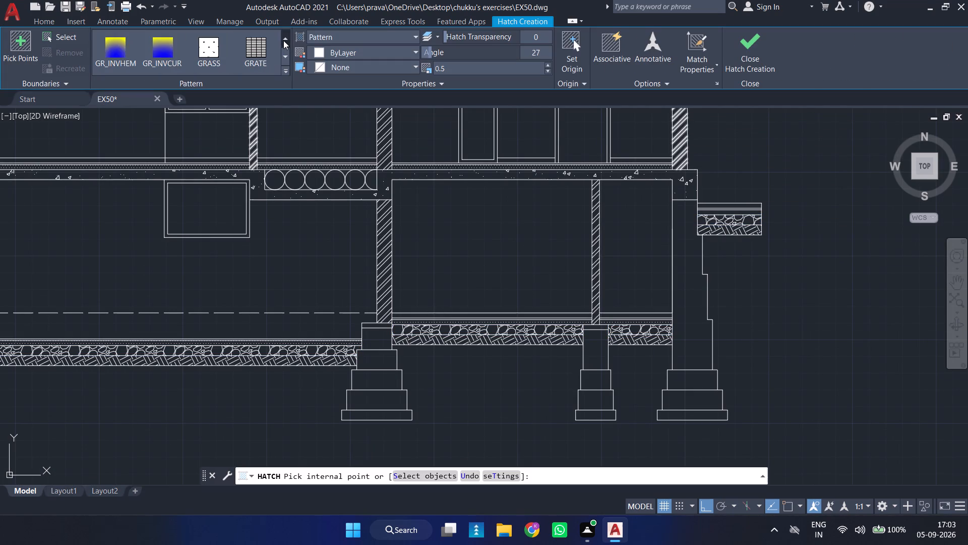
left_click(283, 40)
left_click(283, 40)
left_click(283, 40)
left_click(283, 40)
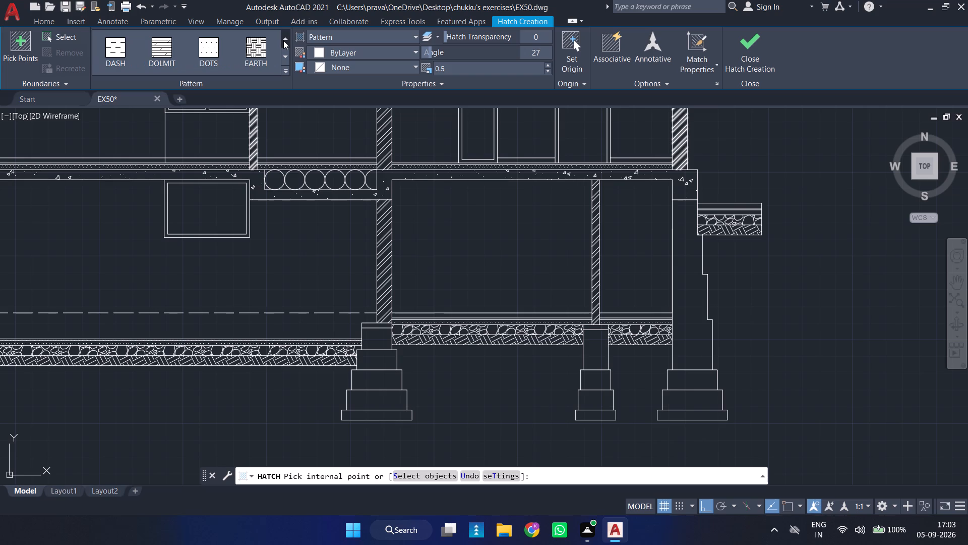
left_click(208, 62)
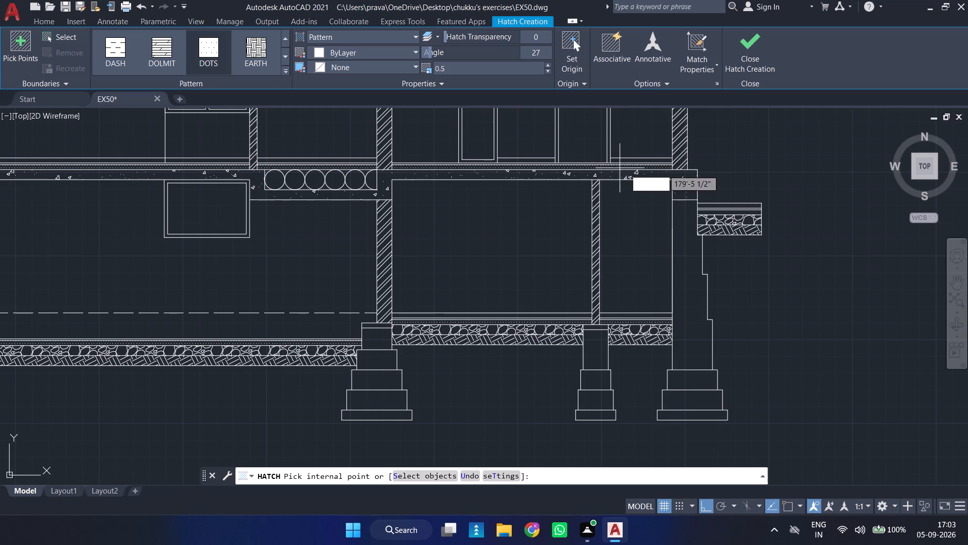
scroll(713, 205, "up", 2)
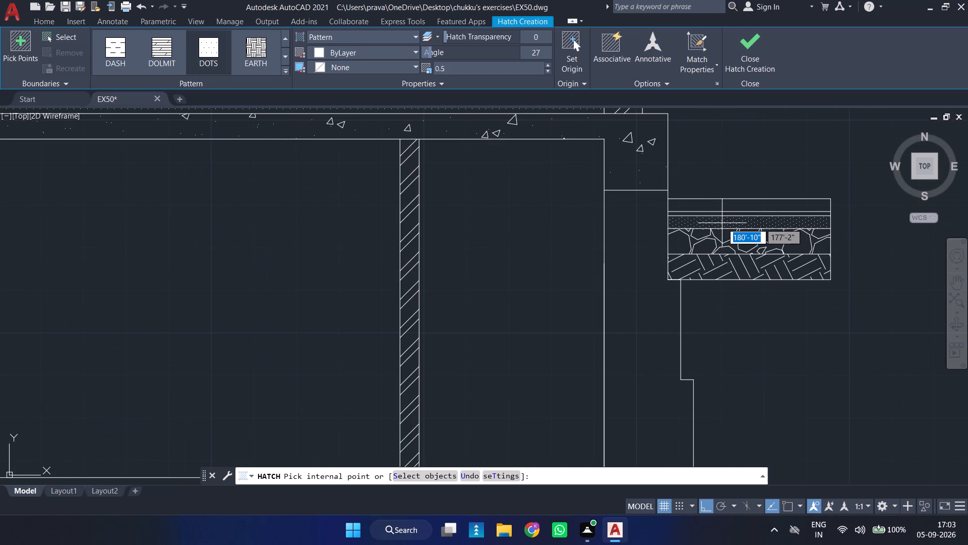
left_click(722, 223)
Add the finish layer on the concrete slab over the basement to the DOTS hatch in all three bays between the walls.
scroll(528, 220, "down", 2)
scroll(443, 128, "up", 2)
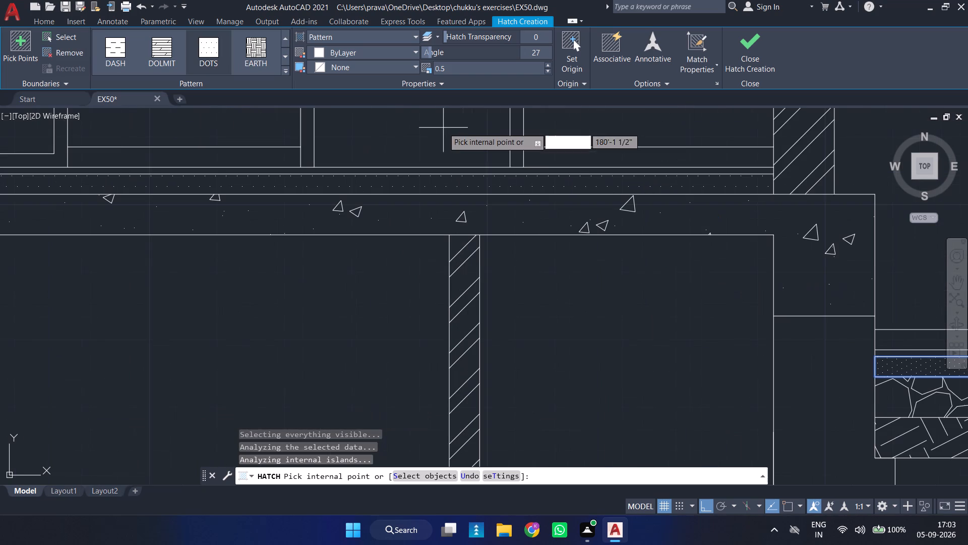
left_click(432, 185)
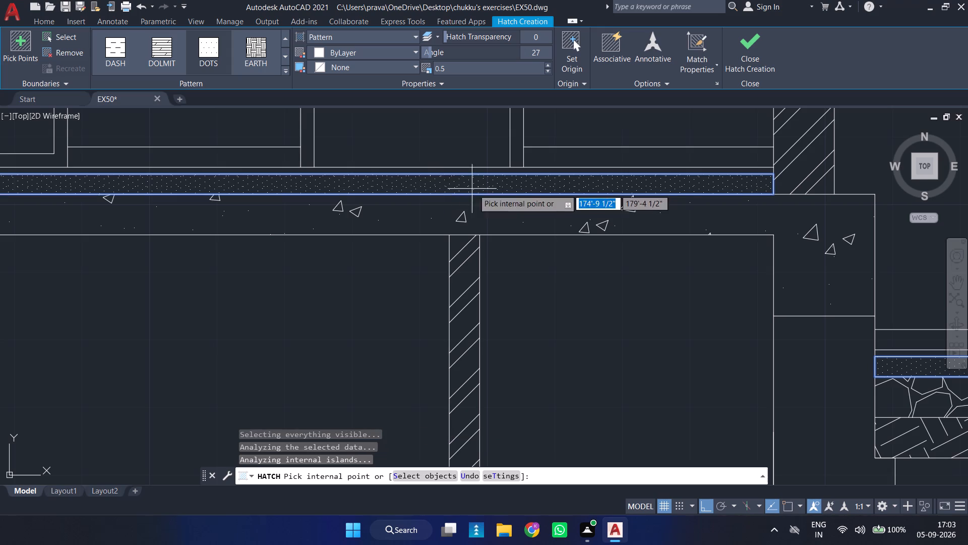
scroll(546, 206, "down", 2)
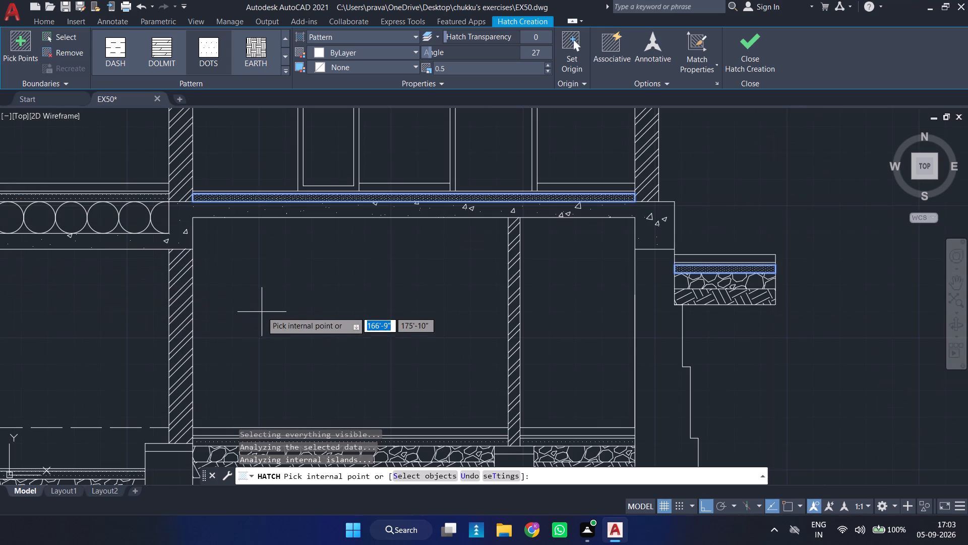
scroll(262, 311, "down", 1)
middle_click_drag(281, 312, 606, 217)
scroll(415, 129, "up", 3)
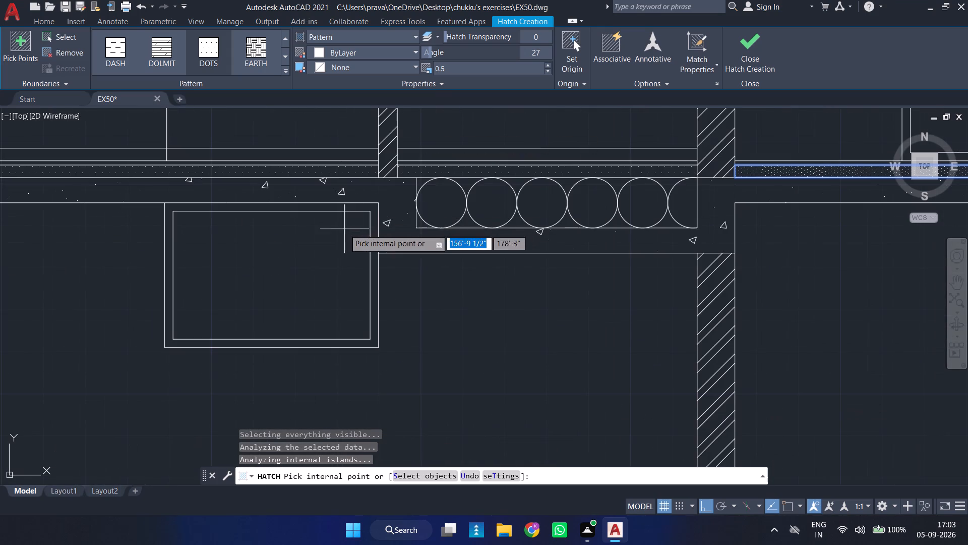
left_click(354, 169)
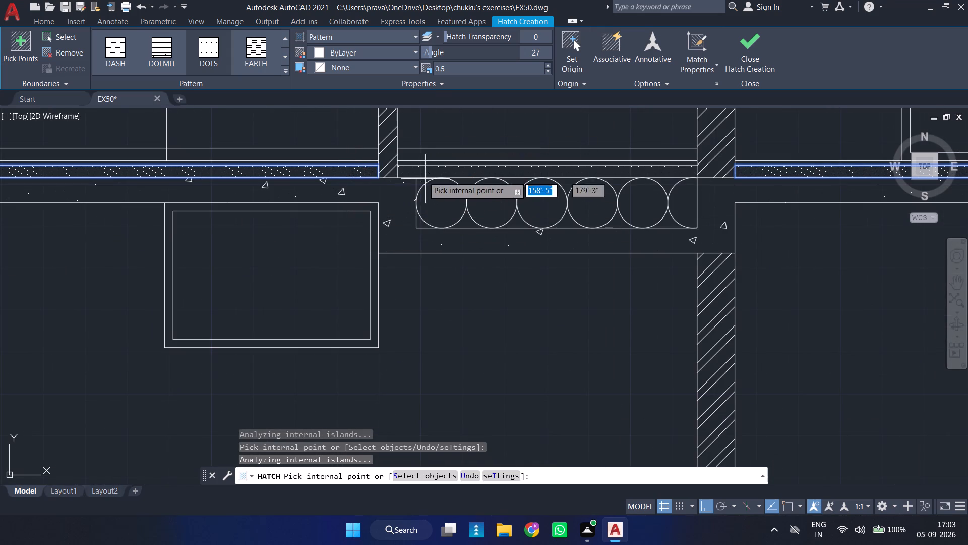
left_click(419, 168)
scroll(455, 234, "down", 3)
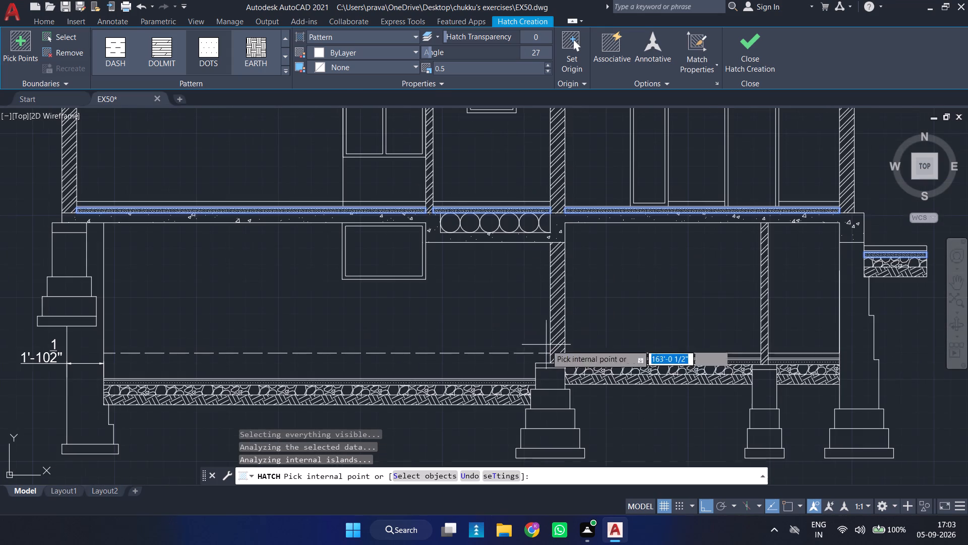
Add the layer directly above the GRAVEL layer in all three basement floor bays to the DOTS hatch.
scroll(495, 382, "up", 2)
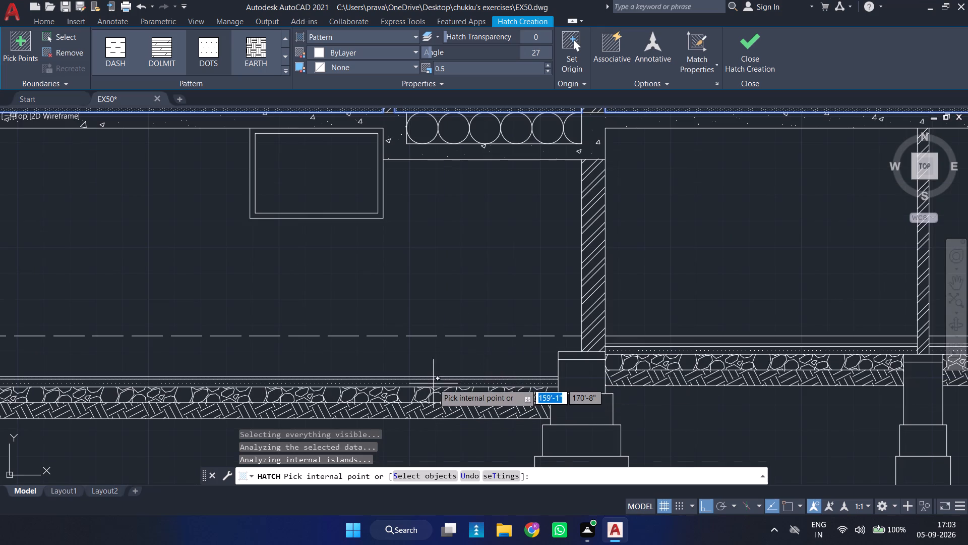
left_click(433, 383)
left_click(620, 352)
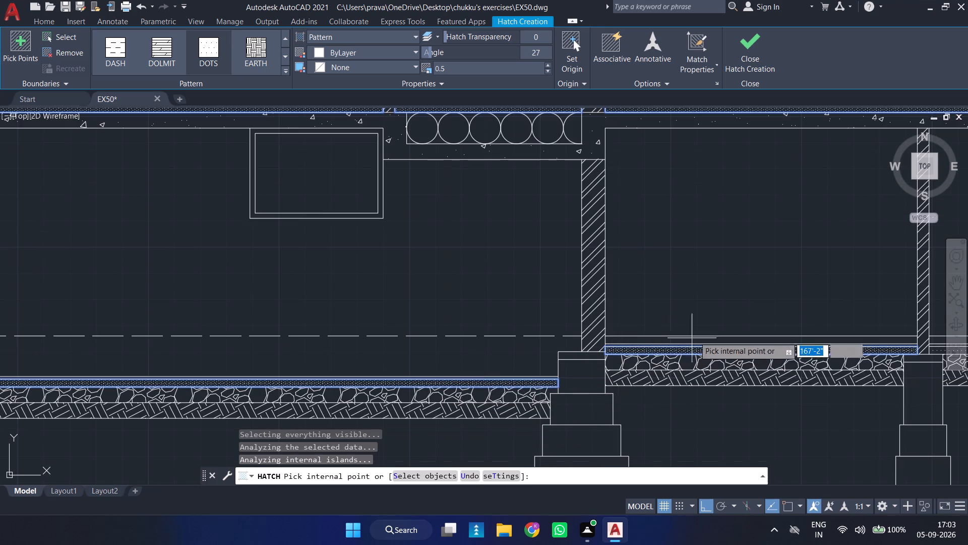
middle_click_drag(710, 321, 194, 280)
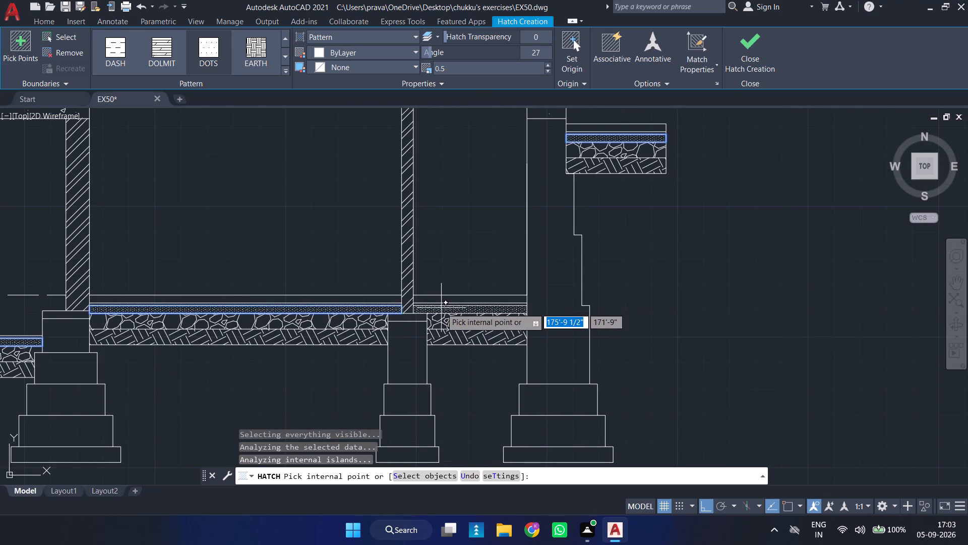
left_click(441, 309)
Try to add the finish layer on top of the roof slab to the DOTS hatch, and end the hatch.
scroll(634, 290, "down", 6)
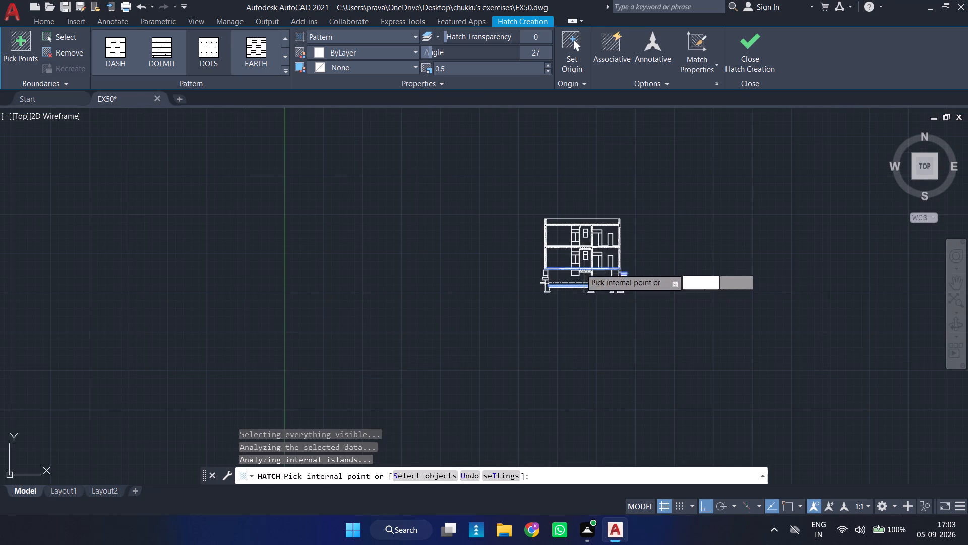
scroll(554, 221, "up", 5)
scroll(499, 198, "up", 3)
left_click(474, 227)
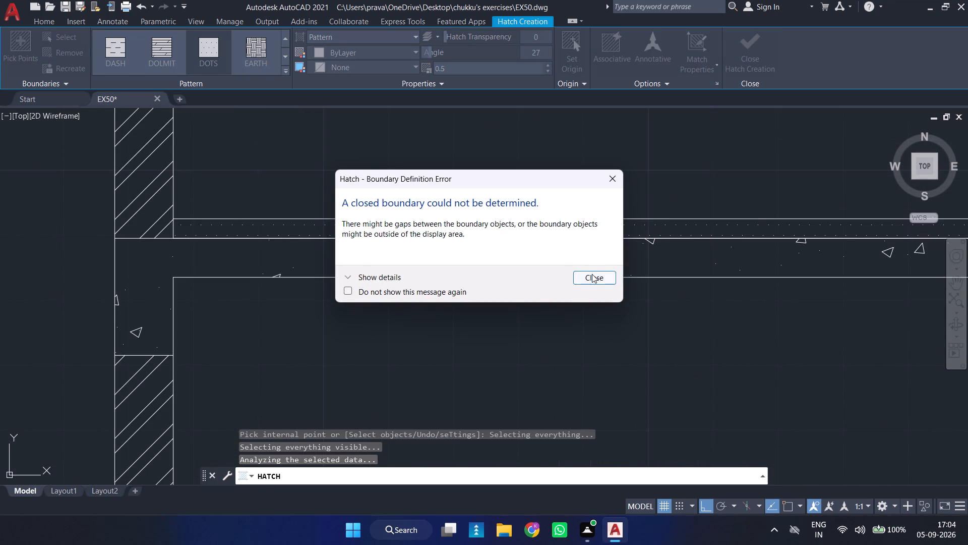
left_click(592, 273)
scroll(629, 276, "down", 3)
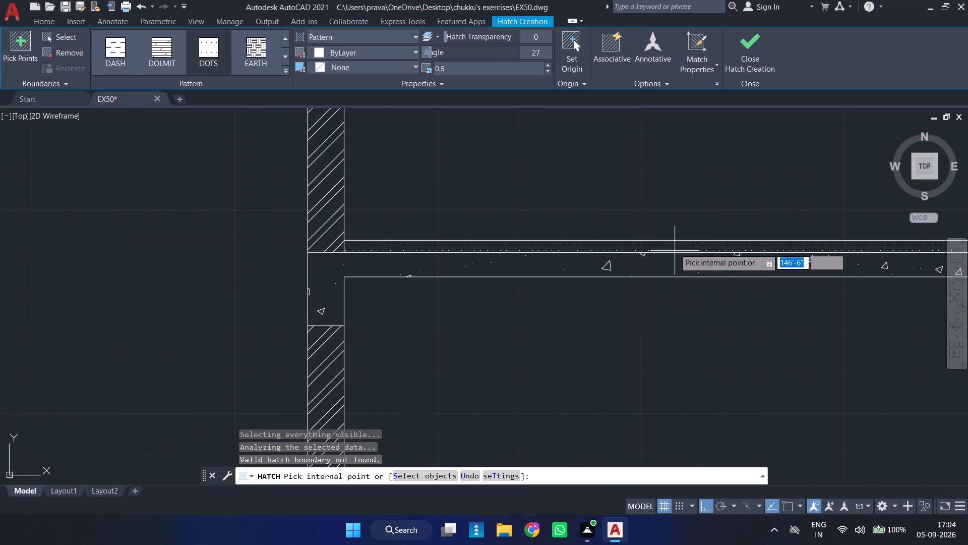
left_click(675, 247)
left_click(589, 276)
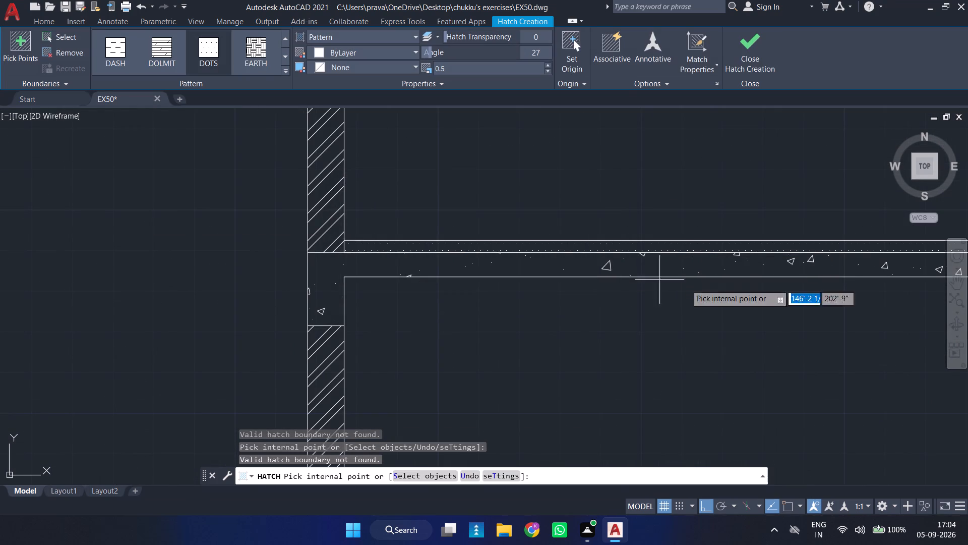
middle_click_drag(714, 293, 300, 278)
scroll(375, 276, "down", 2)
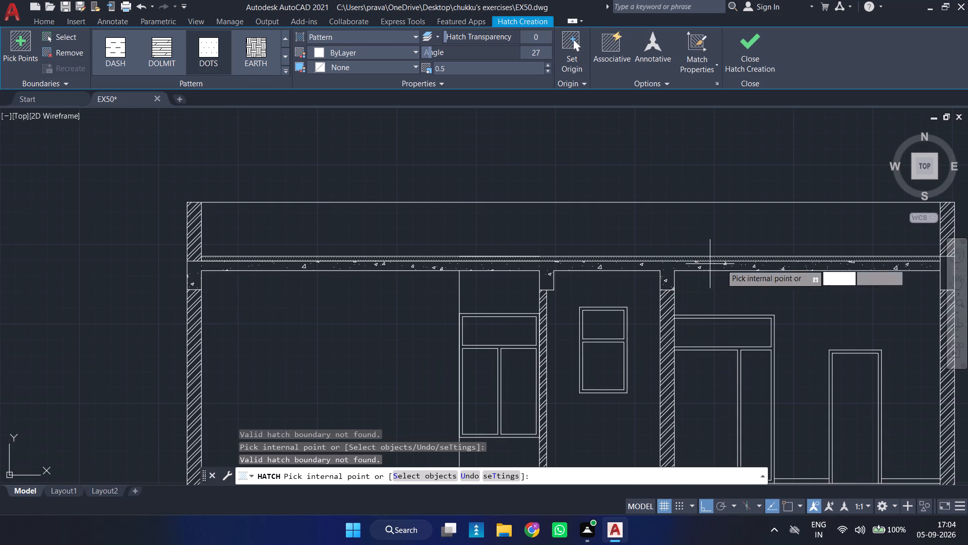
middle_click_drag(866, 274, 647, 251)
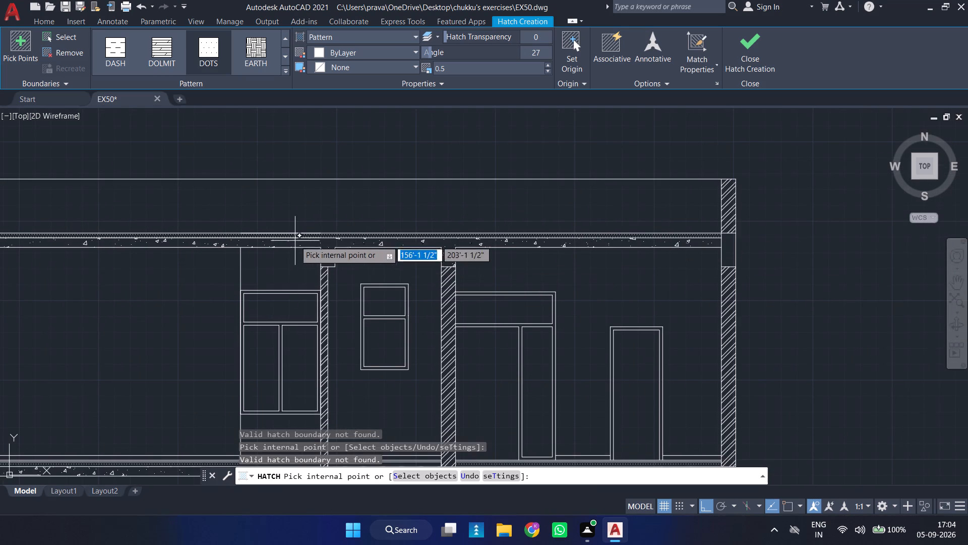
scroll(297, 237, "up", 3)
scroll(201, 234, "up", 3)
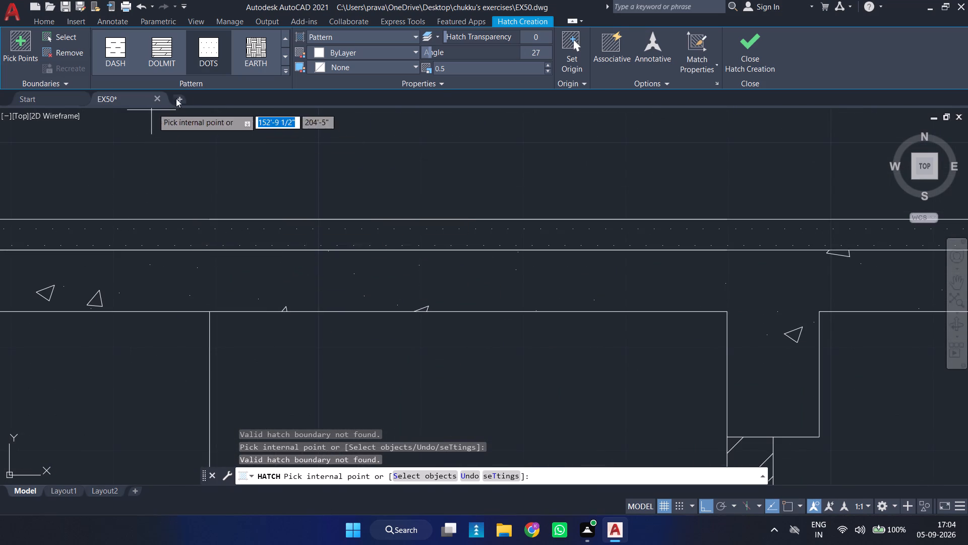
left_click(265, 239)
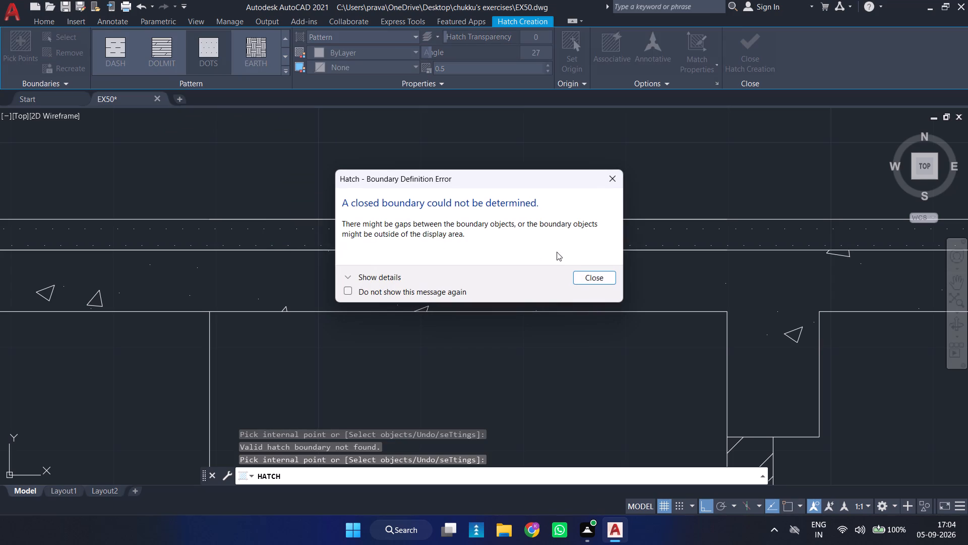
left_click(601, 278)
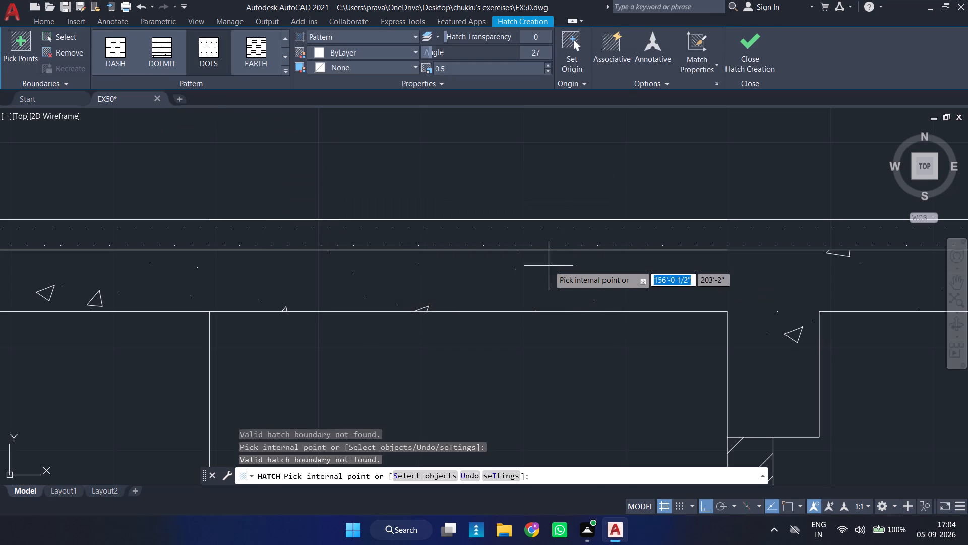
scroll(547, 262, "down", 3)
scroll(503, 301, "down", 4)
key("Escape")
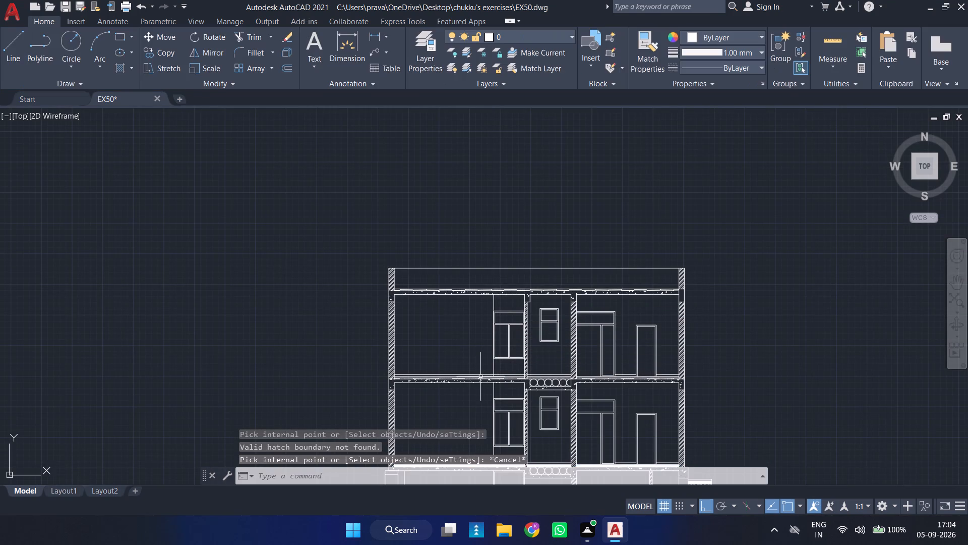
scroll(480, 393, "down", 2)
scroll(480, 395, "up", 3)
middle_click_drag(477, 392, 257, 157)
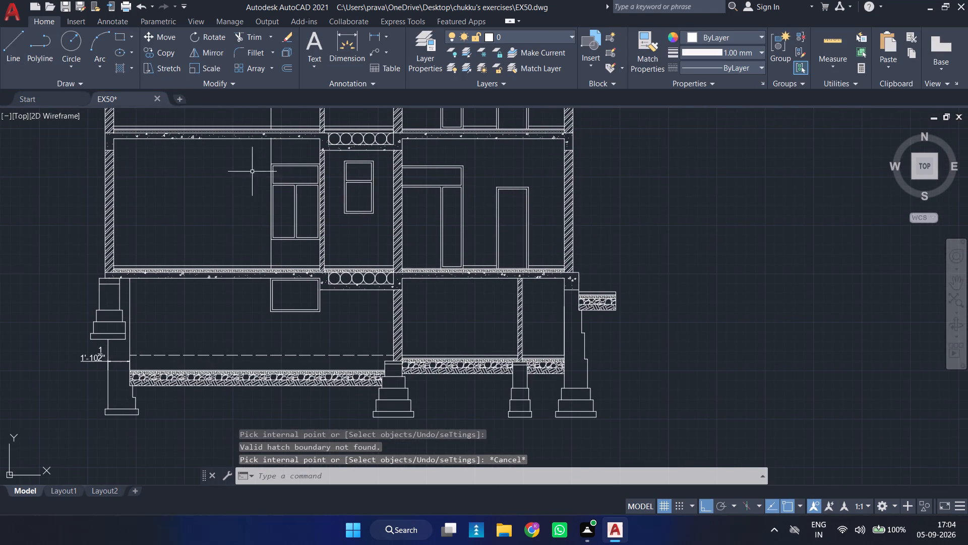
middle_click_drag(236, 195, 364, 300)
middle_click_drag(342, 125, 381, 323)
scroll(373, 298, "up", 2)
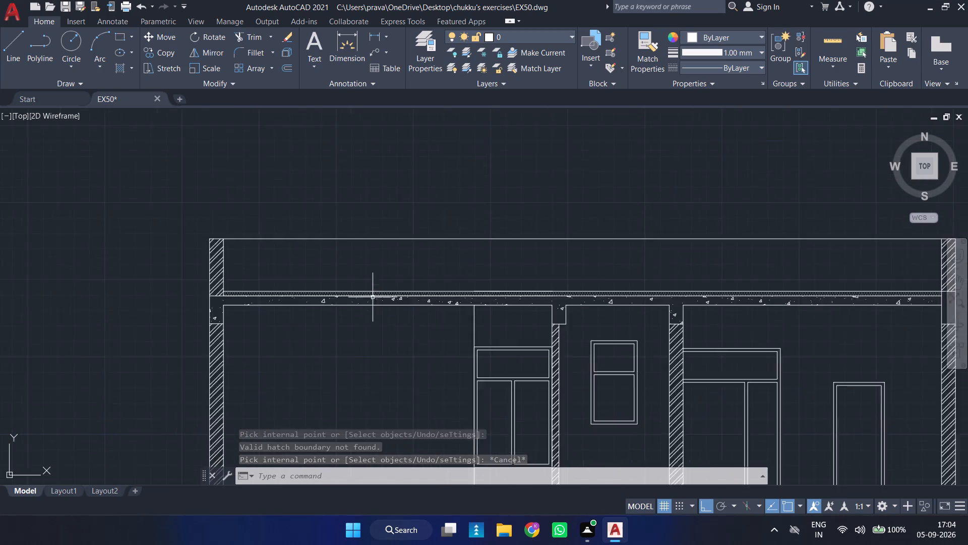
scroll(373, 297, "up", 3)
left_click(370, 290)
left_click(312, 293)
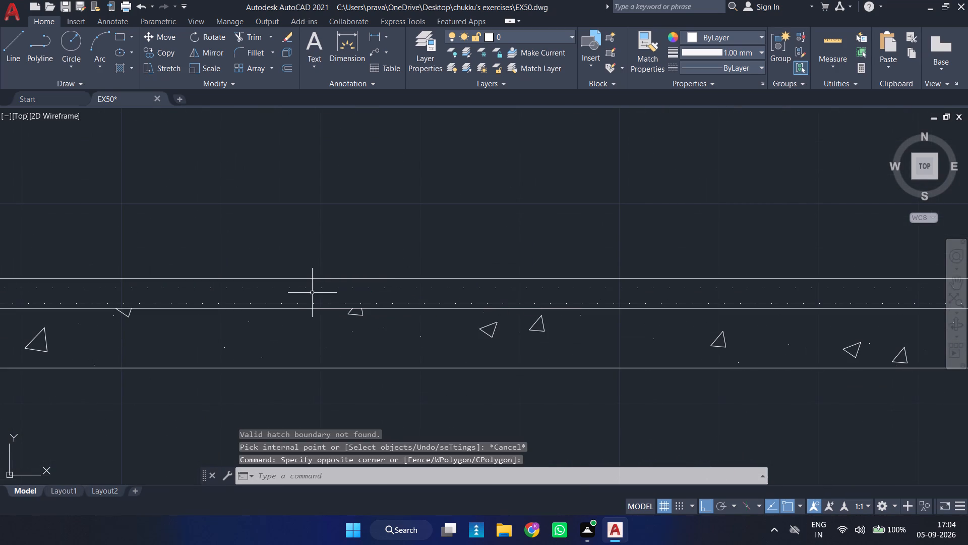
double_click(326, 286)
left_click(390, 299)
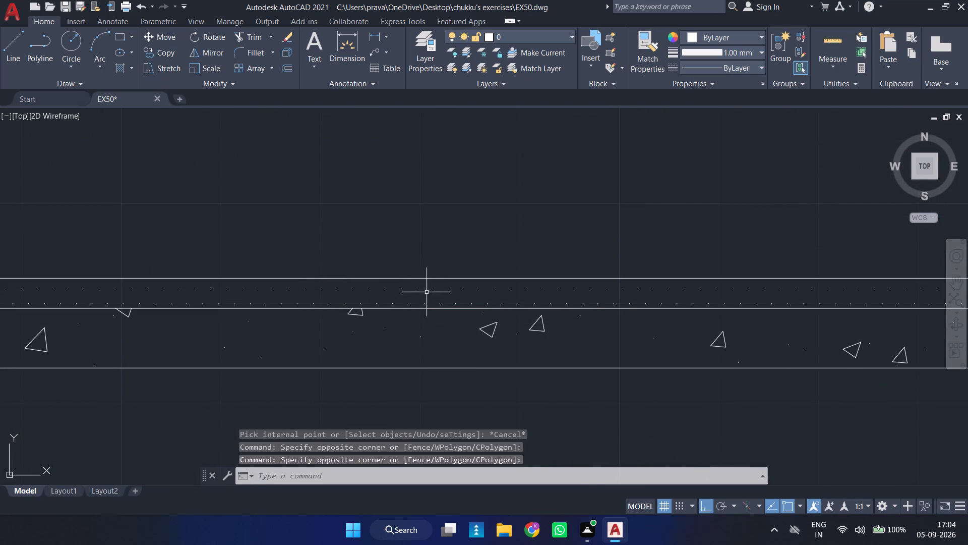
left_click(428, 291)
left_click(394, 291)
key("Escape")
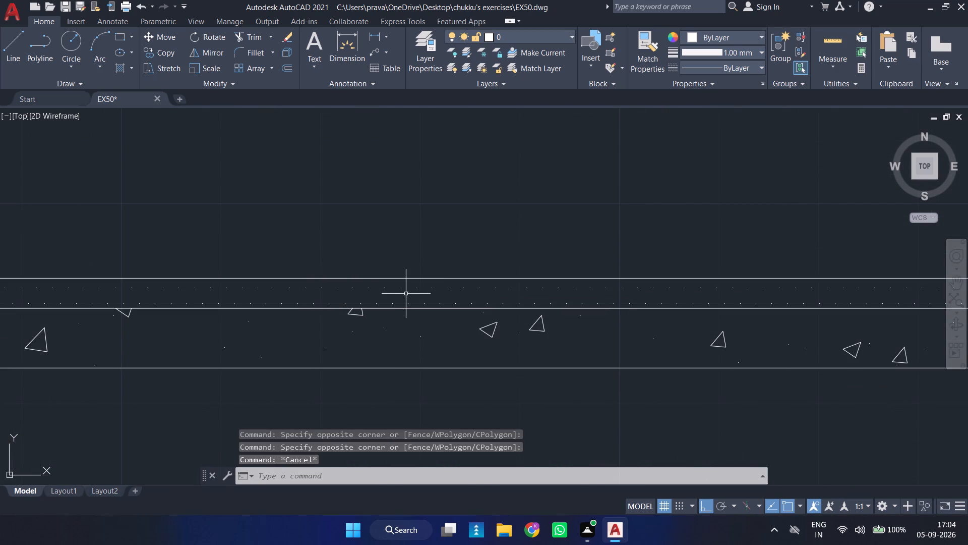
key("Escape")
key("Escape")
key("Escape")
Set the scale of the existing DOTS hatch in the roof slab's finish layer to 0.5.
left_click(414, 289)
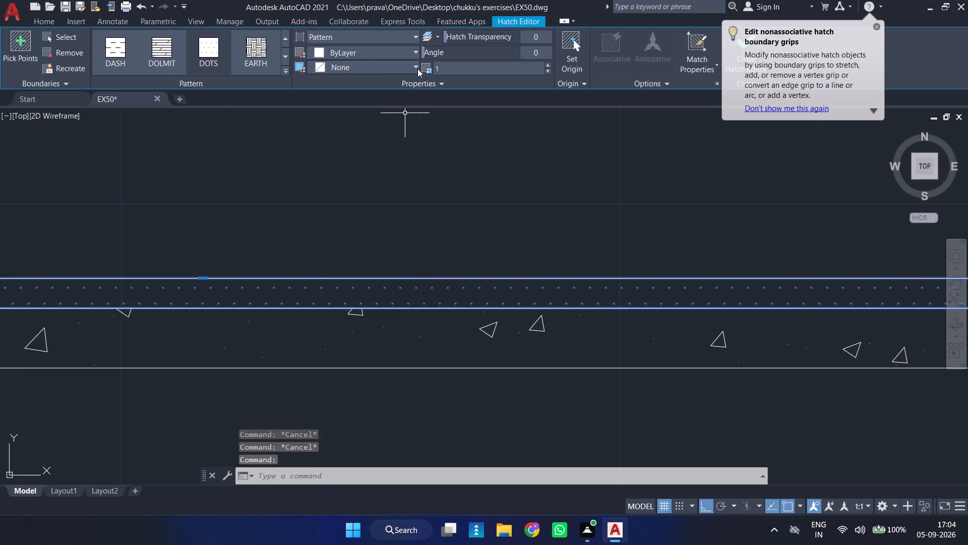
left_click(284, 32)
left_click(284, 32)
left_click(284, 32)
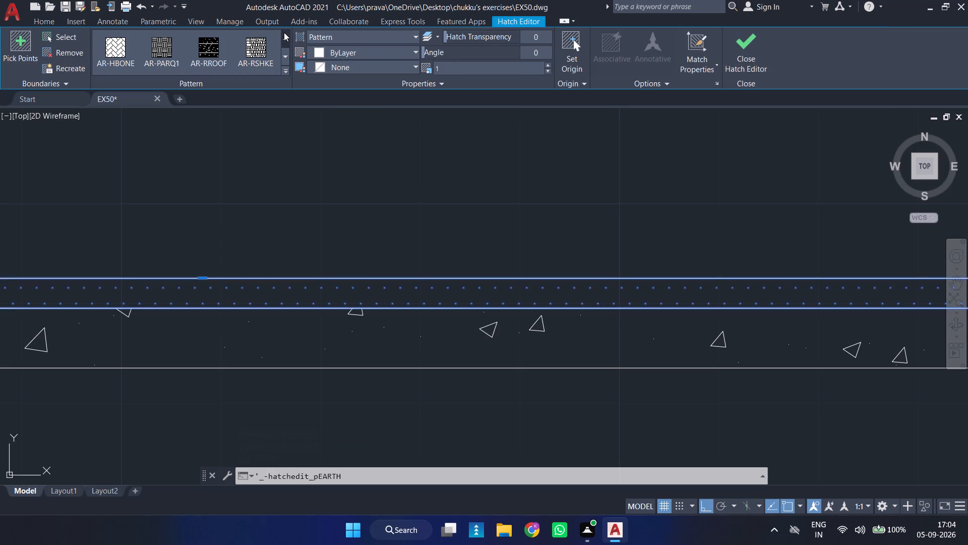
left_click(284, 32)
left_click(284, 32)
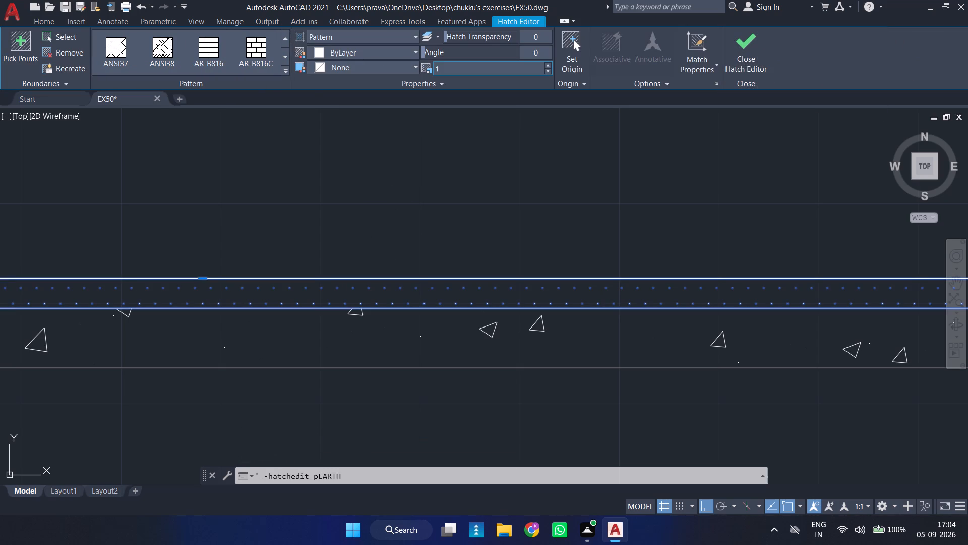
left_click(445, 67)
key("BackSpace")
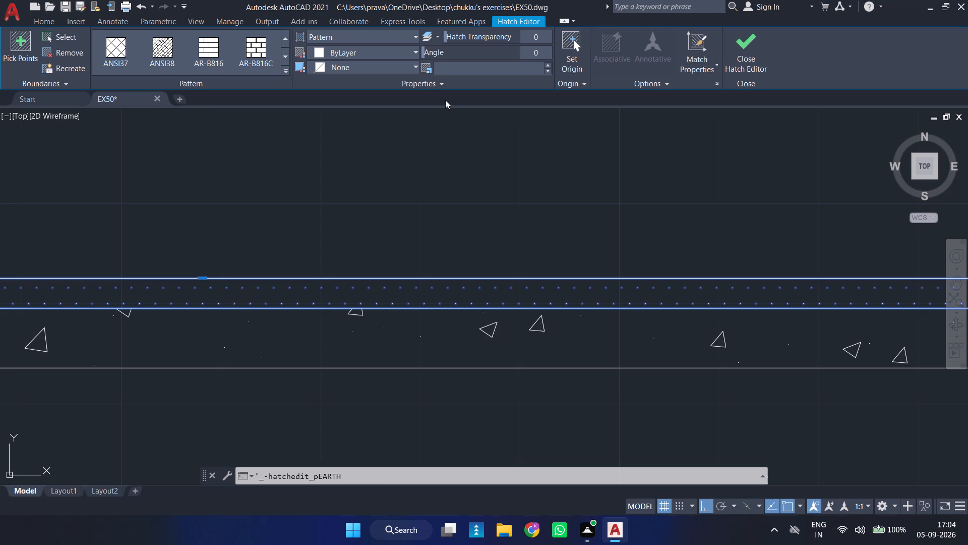
type("0.5")
key("Return")
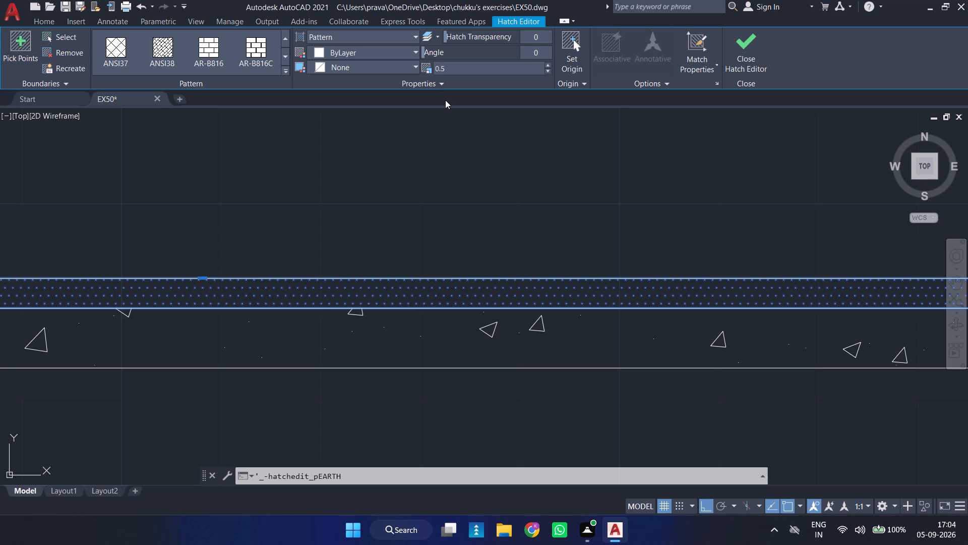
Leave hatch editing and examine the hatched slabs and finish layers across the whole building section.
key("Escape")
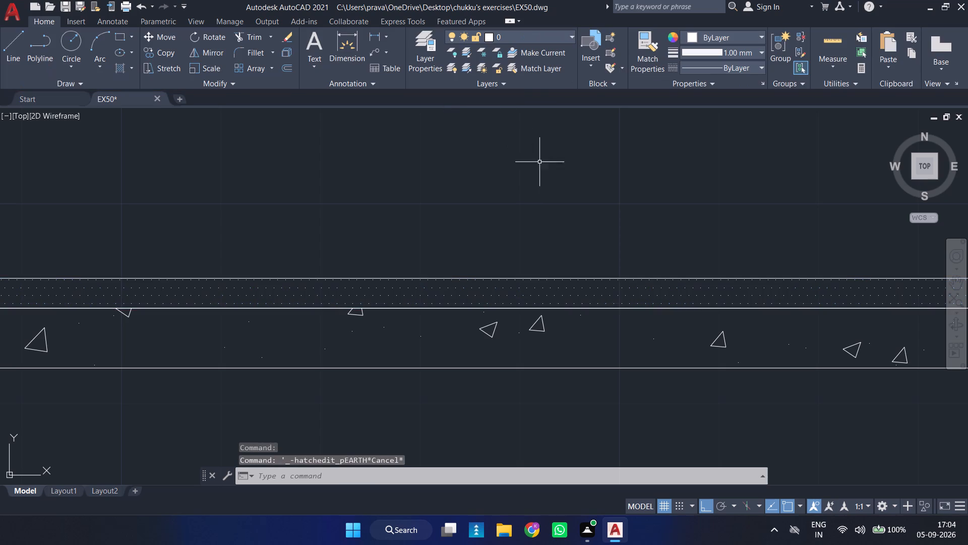
scroll(552, 171, "down", 3)
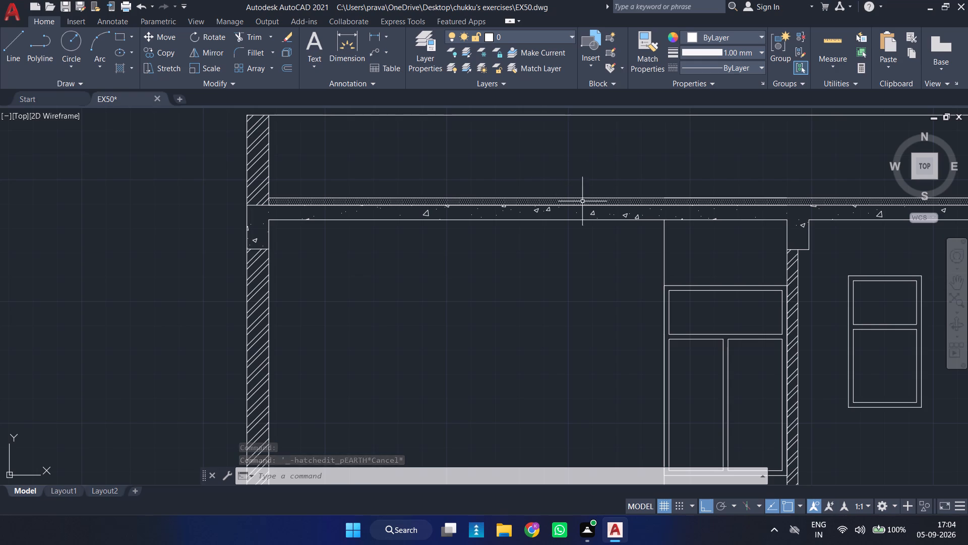
scroll(585, 220, "down", 3)
middle_click_drag(587, 249, 458, 193)
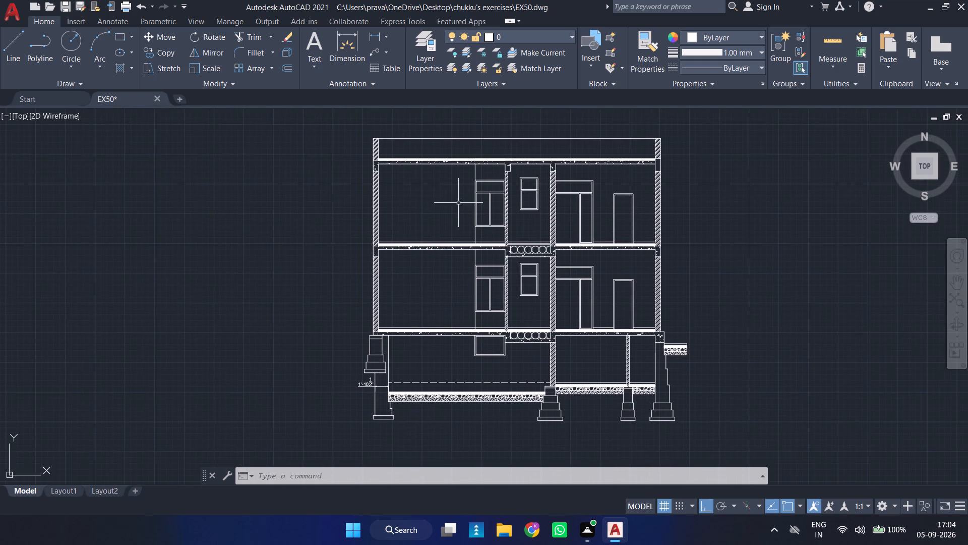
scroll(441, 251, "up", 2)
scroll(442, 246, "down", 2)
scroll(443, 246, "up", 2)
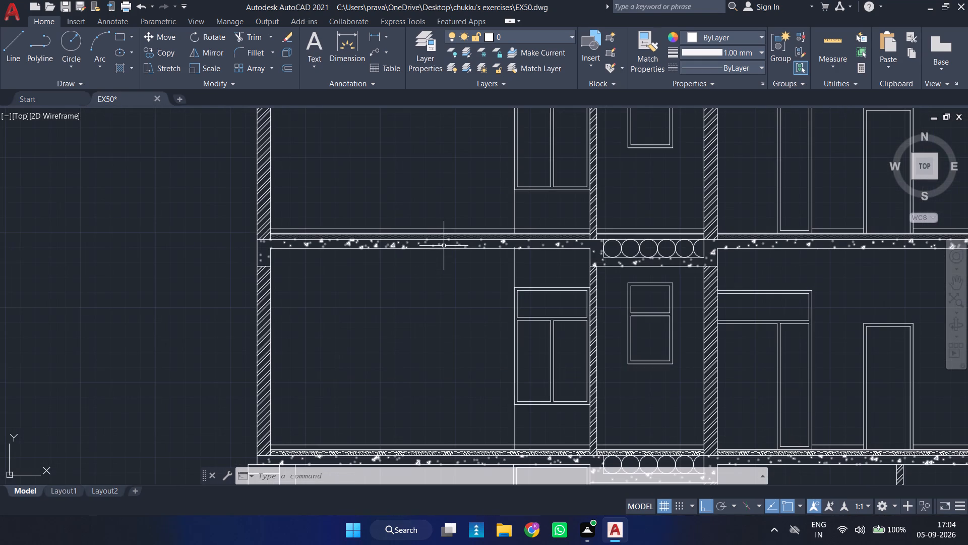
scroll(449, 233, "up", 7)
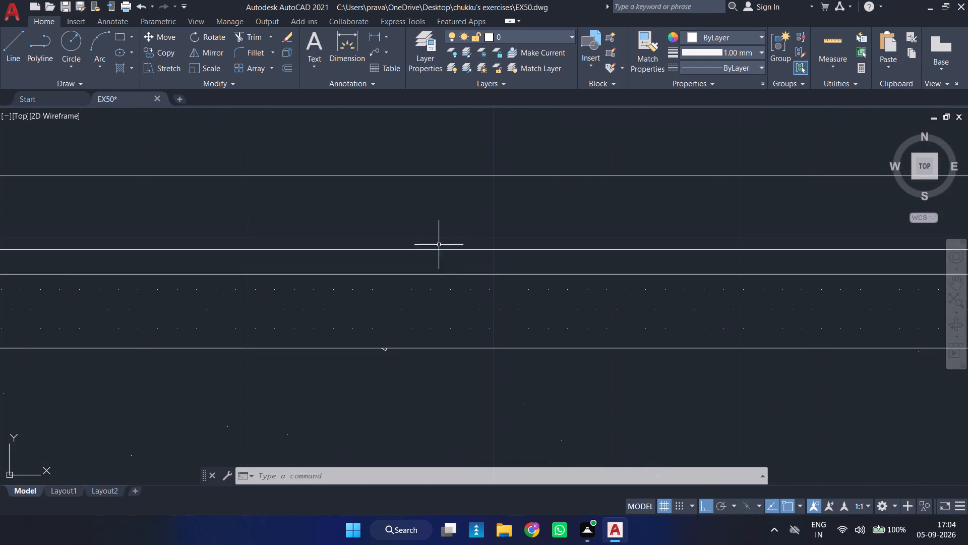
scroll(411, 294, "down", 10)
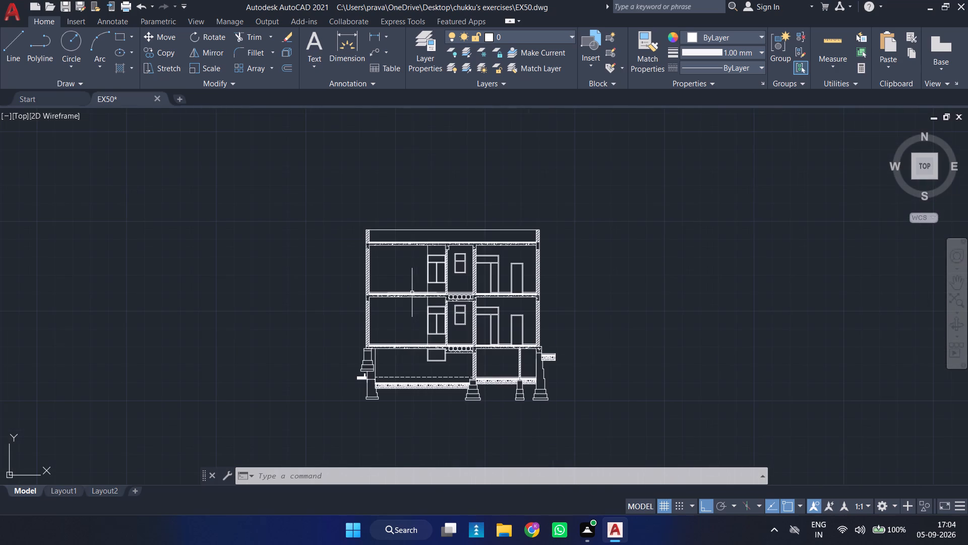
middle_click_drag(394, 320, 485, 303)
scroll(487, 298, "up", 1)
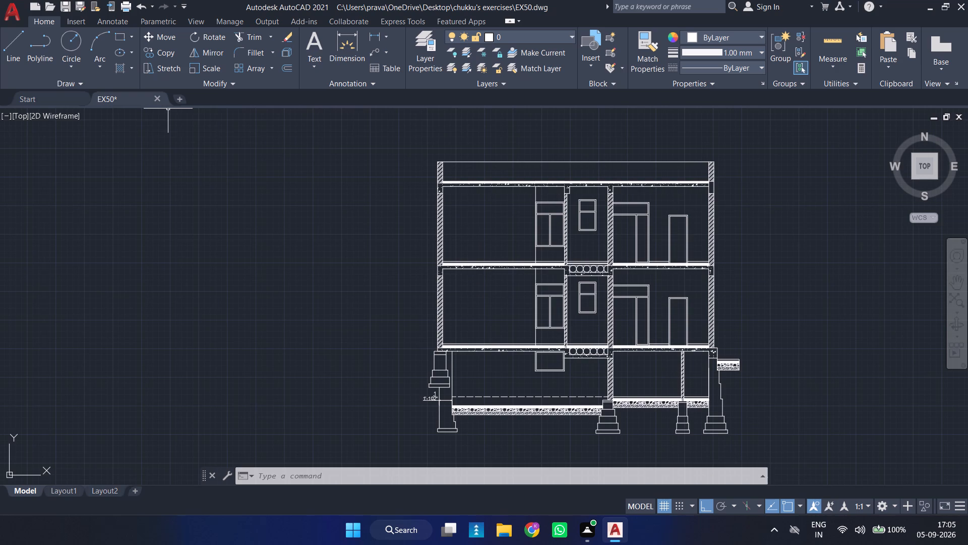
Start a new hatch with the JIS_STN_1E pattern at scale 5.
left_click(129, 71)
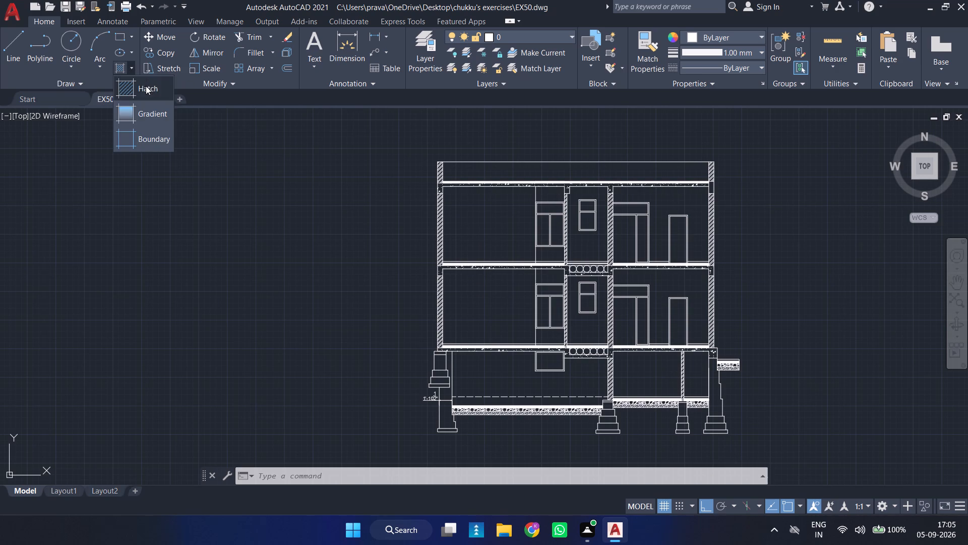
left_click(146, 86)
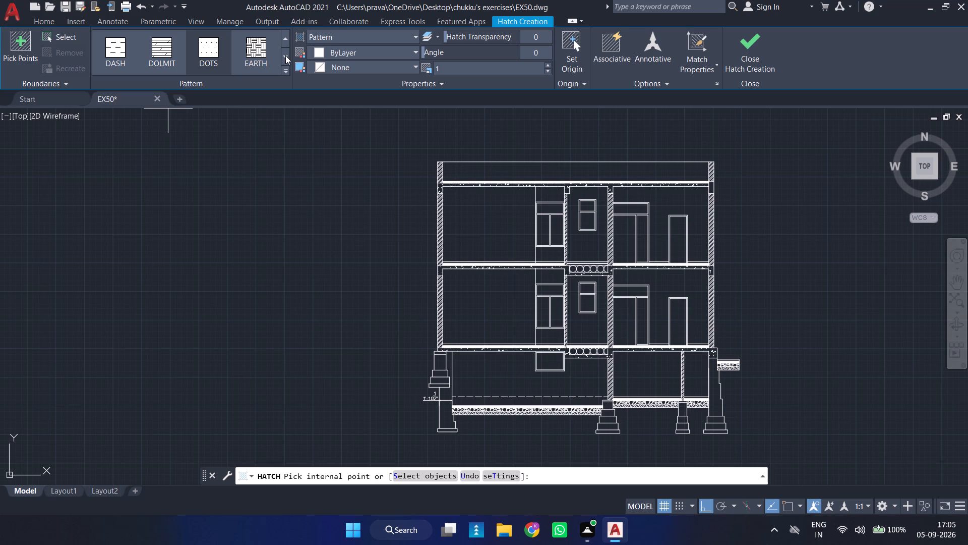
left_click(285, 56)
left_click(287, 56)
double_click(288, 56)
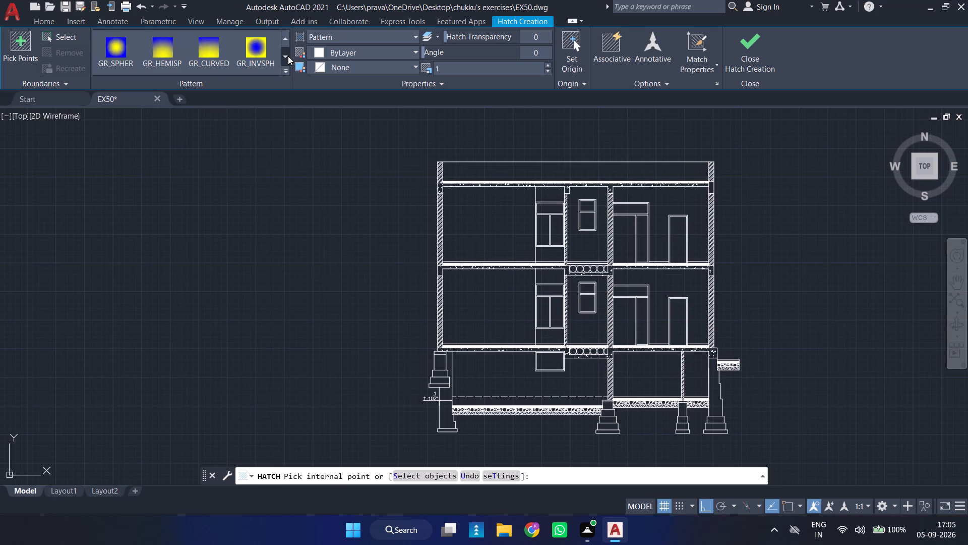
left_click(288, 56)
left_click(288, 56)
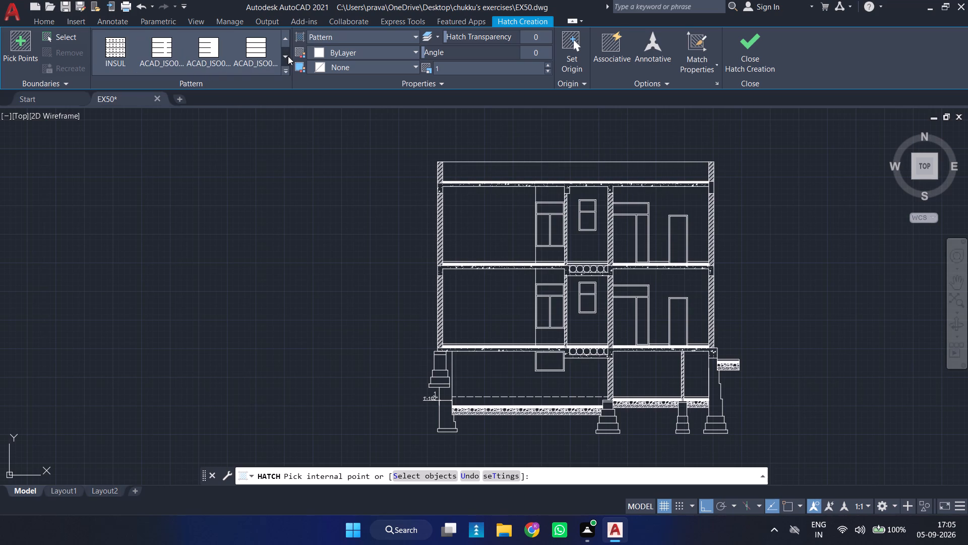
left_click(288, 56)
left_click(288, 56)
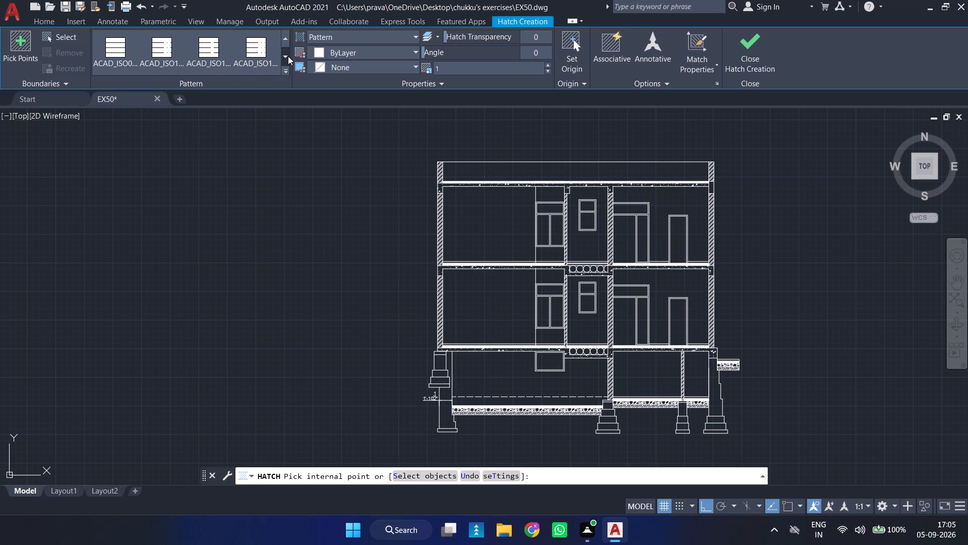
left_click(288, 56)
left_click(289, 56)
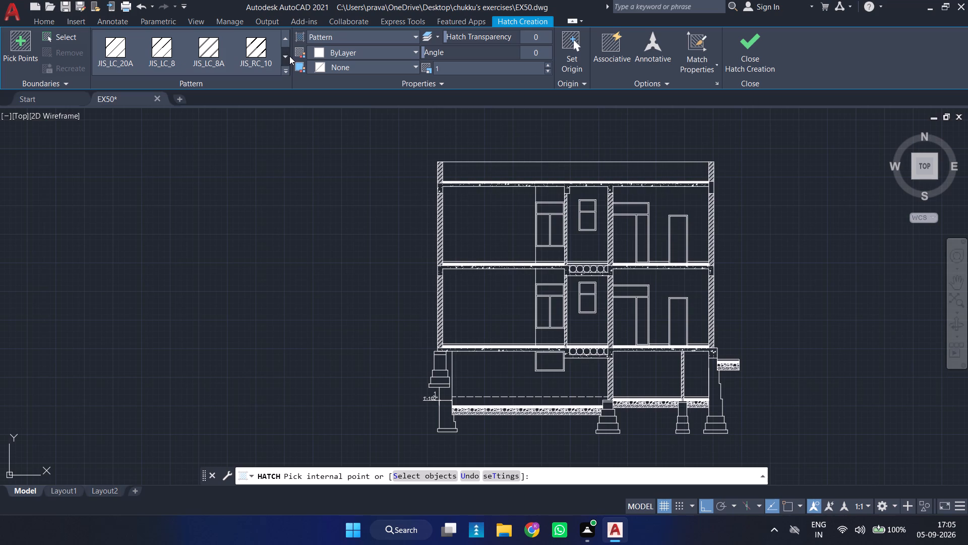
left_click(288, 58)
left_click(260, 50)
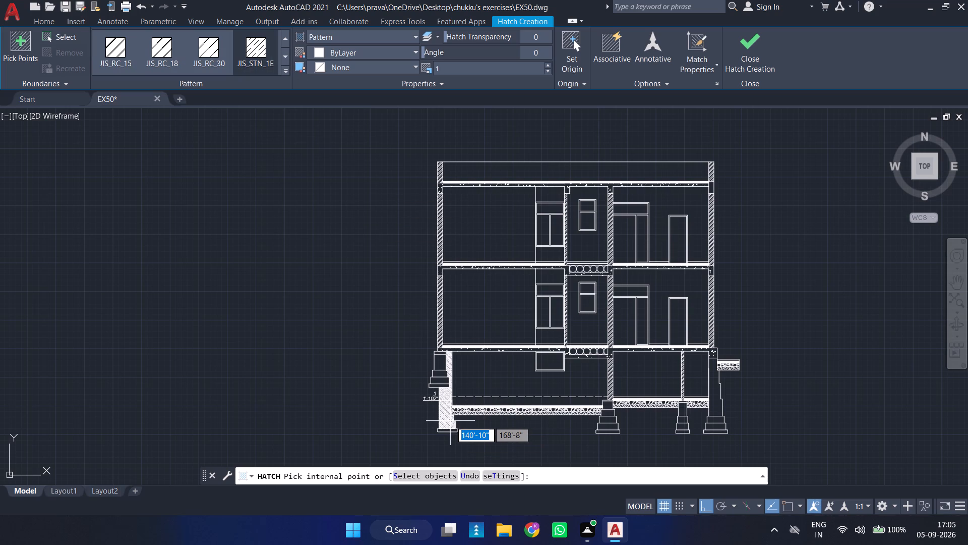
scroll(450, 421, "up", 3)
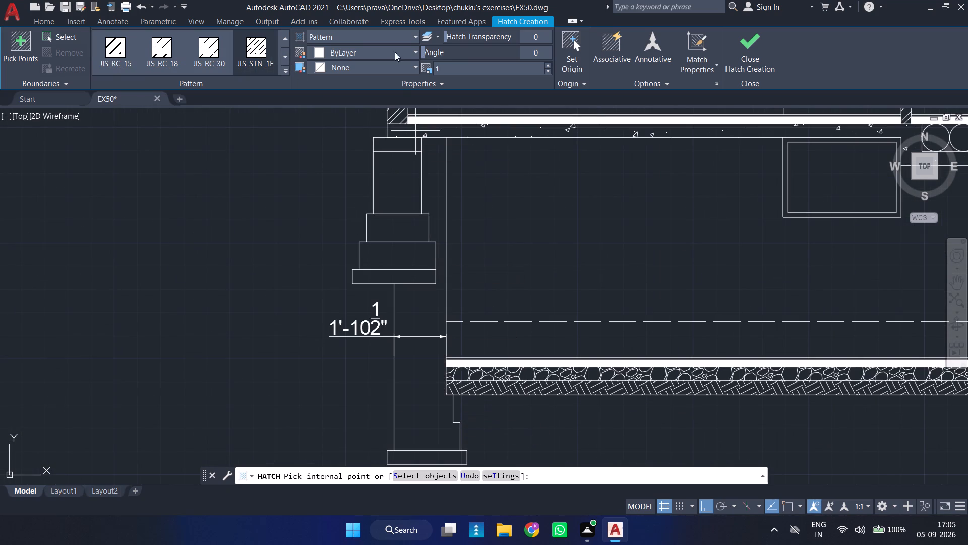
left_click(455, 65)
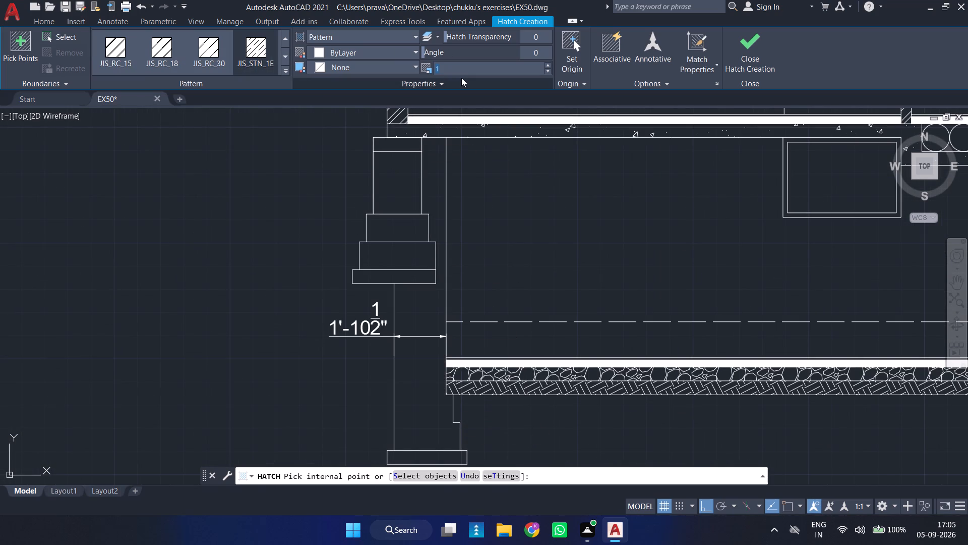
key("BackSpace")
key("5")
key("Return")
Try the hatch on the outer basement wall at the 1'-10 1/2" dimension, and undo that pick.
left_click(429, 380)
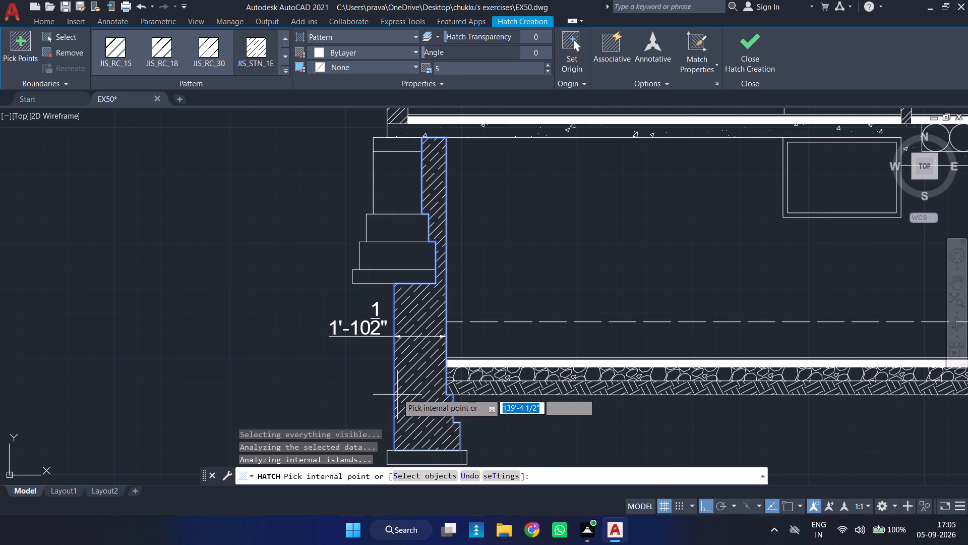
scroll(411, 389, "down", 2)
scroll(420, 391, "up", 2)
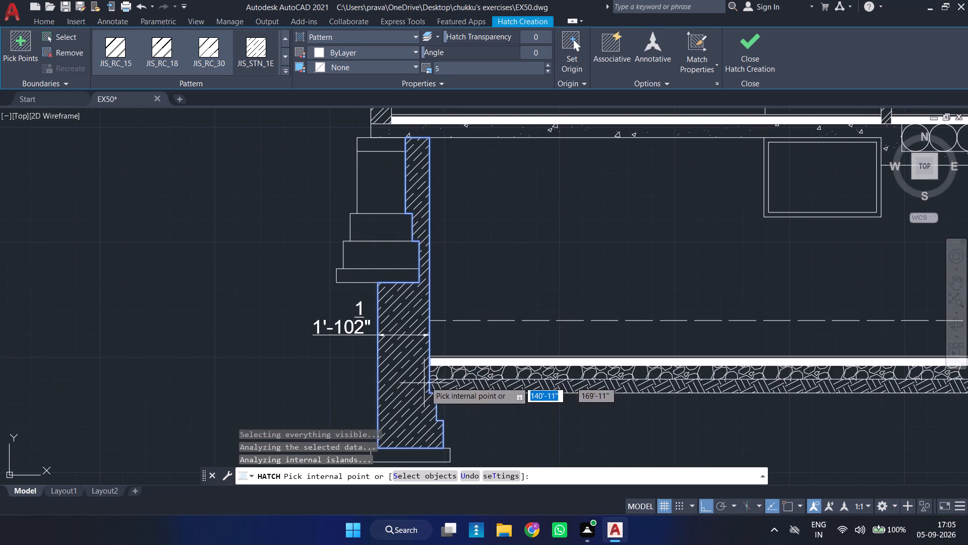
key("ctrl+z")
Add all five courses of the raised stepped footing beside the dimensioned outer basement wall to the JIS_STN_1E hatch.
left_click(369, 250)
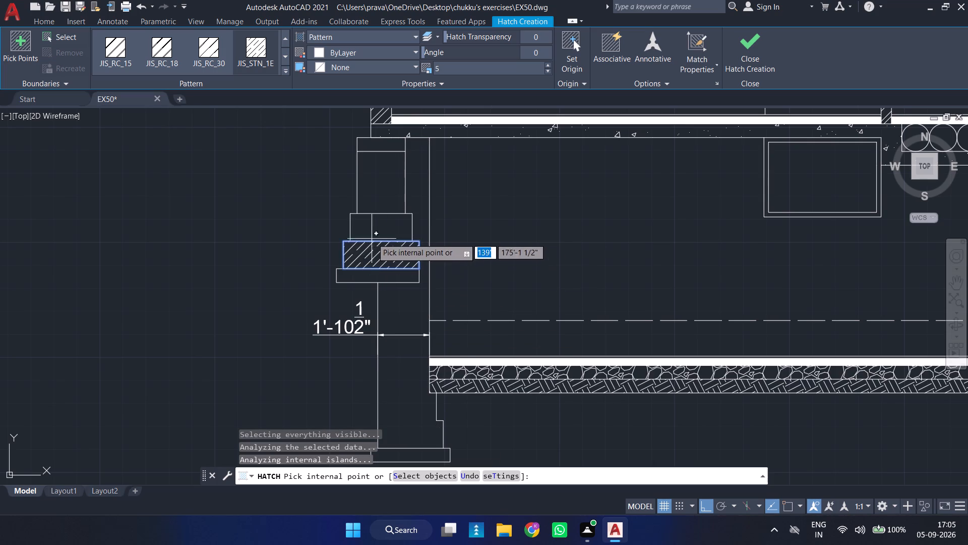
left_click(374, 234)
left_click(373, 200)
left_click(372, 275)
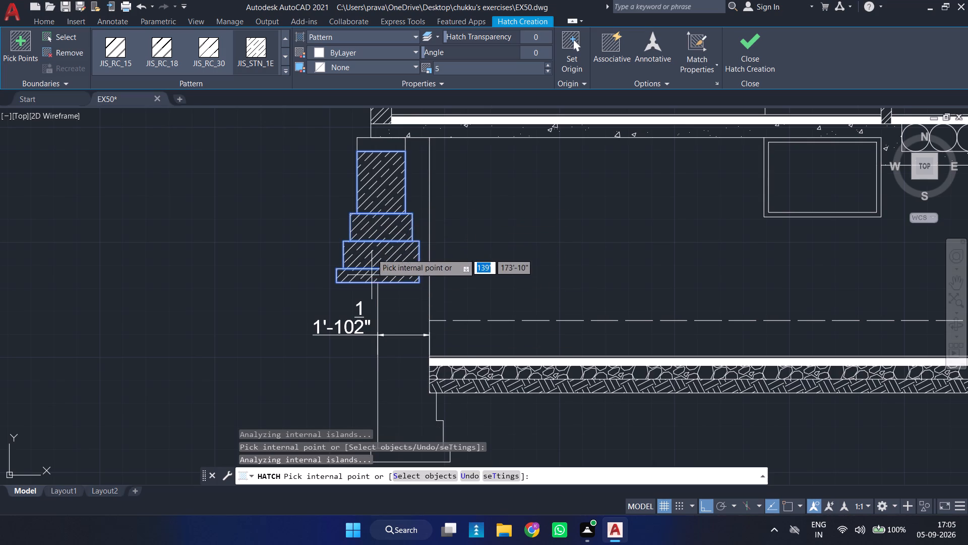
left_click(379, 148)
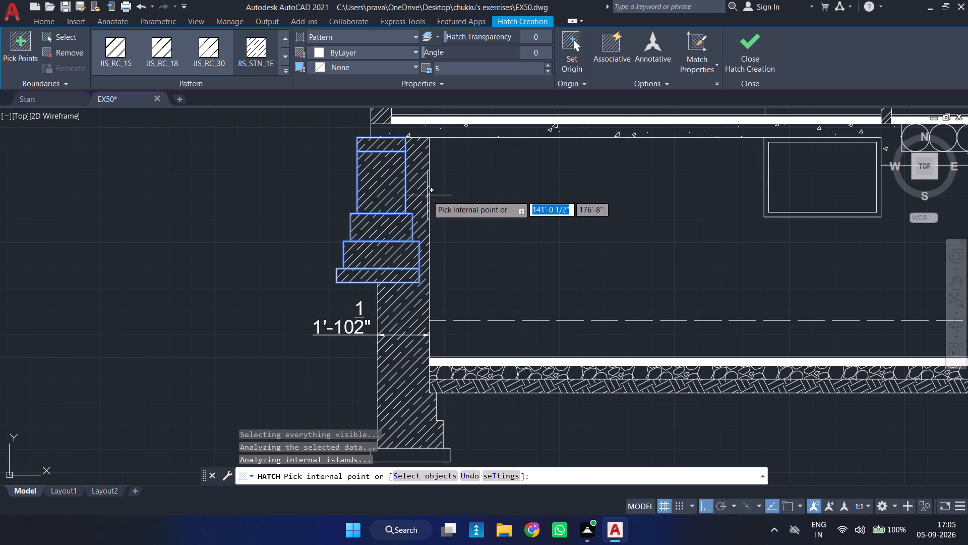
Add the five courses above the base strip of the footing under the thick interior basement wall to the hatch.
scroll(429, 191, "down", 2)
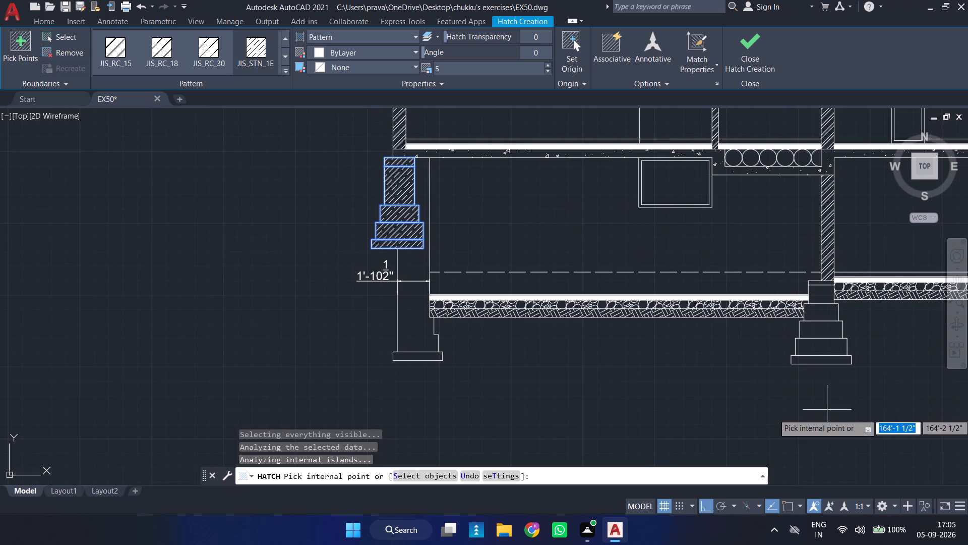
middle_click_drag(837, 426, 637, 395)
scroll(619, 289, "up", 1)
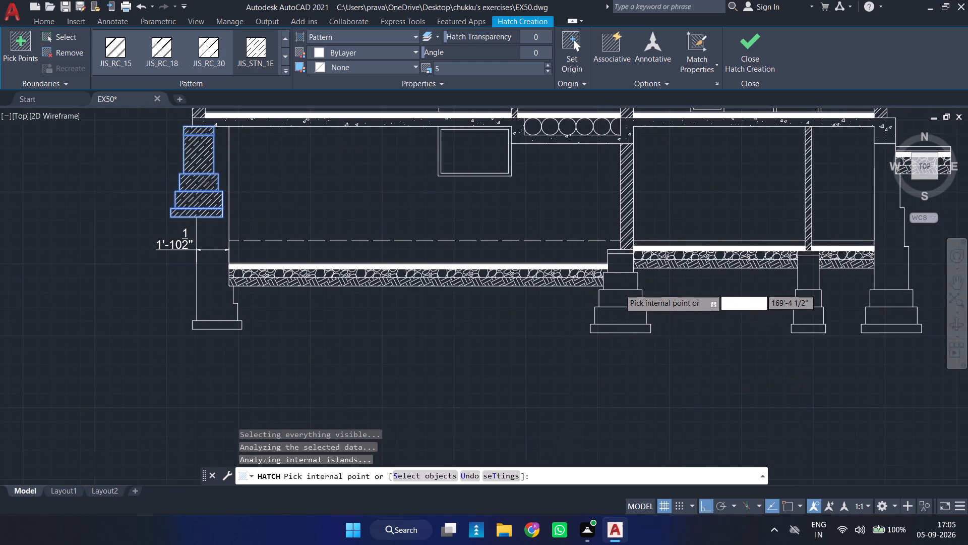
scroll(619, 289, "up", 1)
left_click(611, 220)
left_click(614, 194)
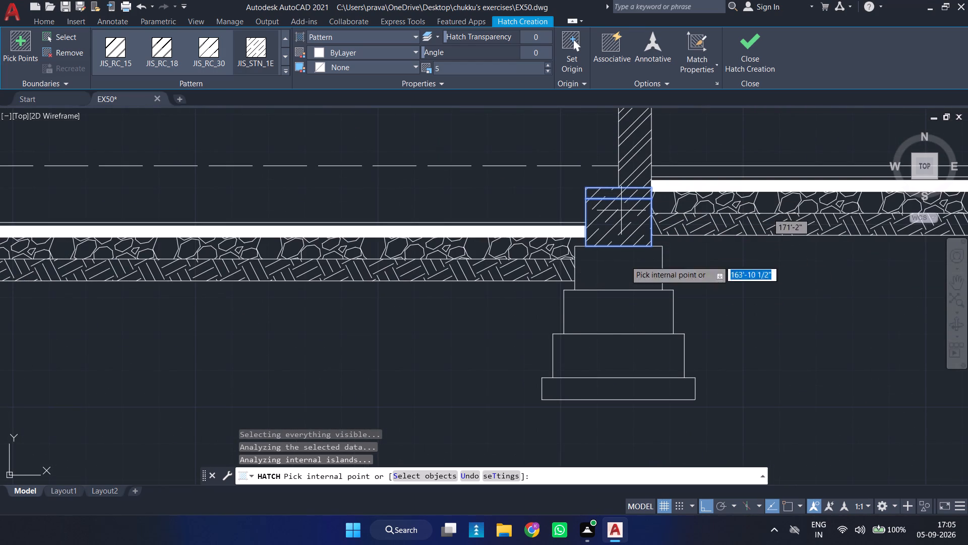
left_click(620, 291)
left_click(633, 265)
left_click(632, 360)
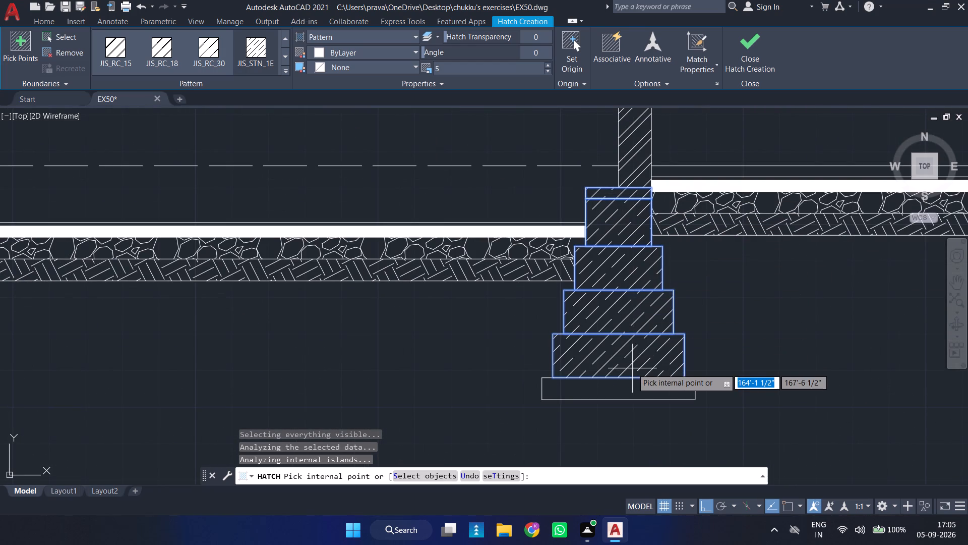
Add the four courses above the base strip of the footing under the thin basement partition to the hatch.
scroll(738, 365, "down", 1)
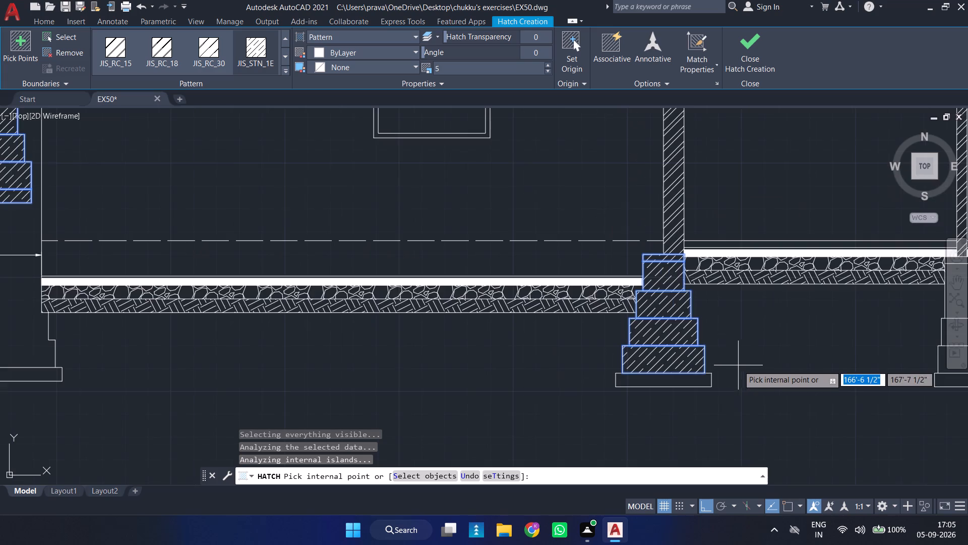
middle_click_drag(797, 385, 258, 411)
left_click(421, 334)
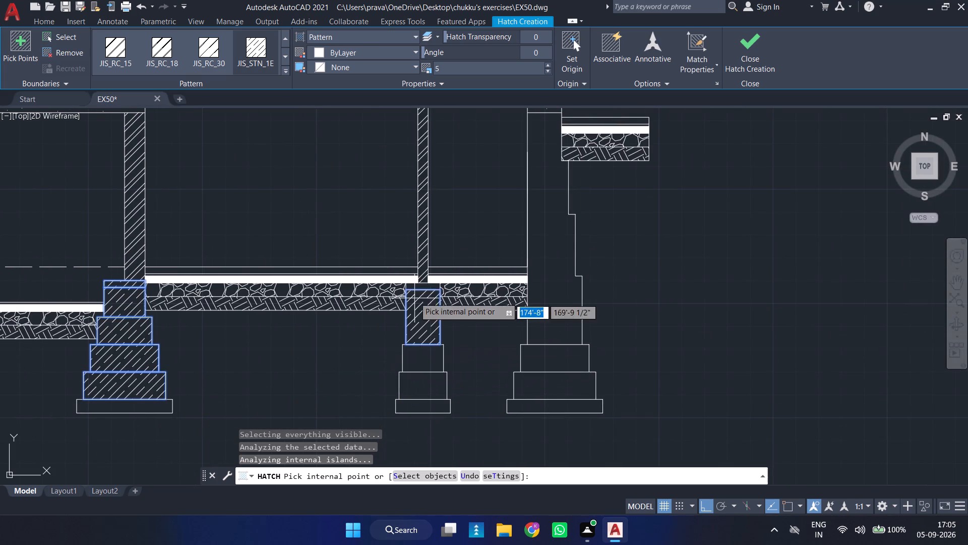
left_click(416, 285)
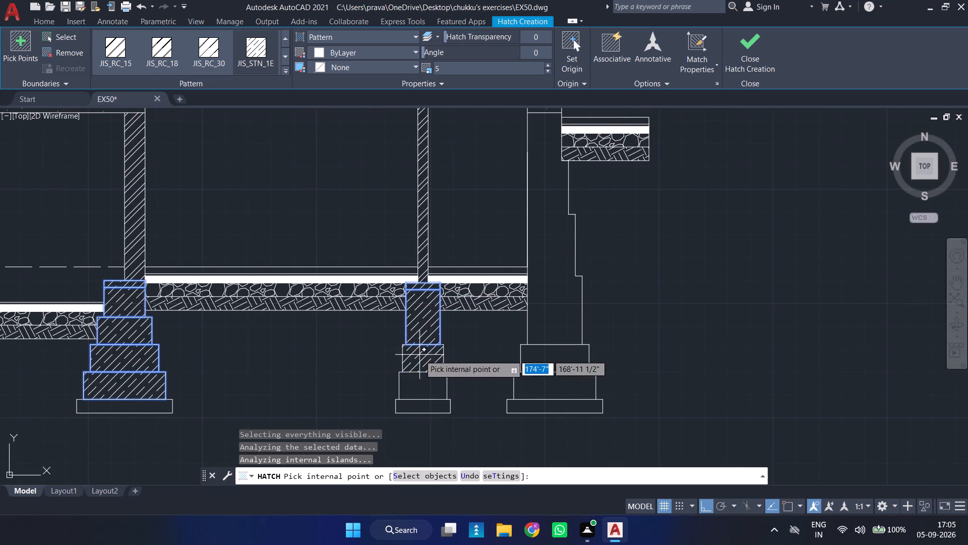
left_click(419, 355)
scroll(370, 270, "up", 7)
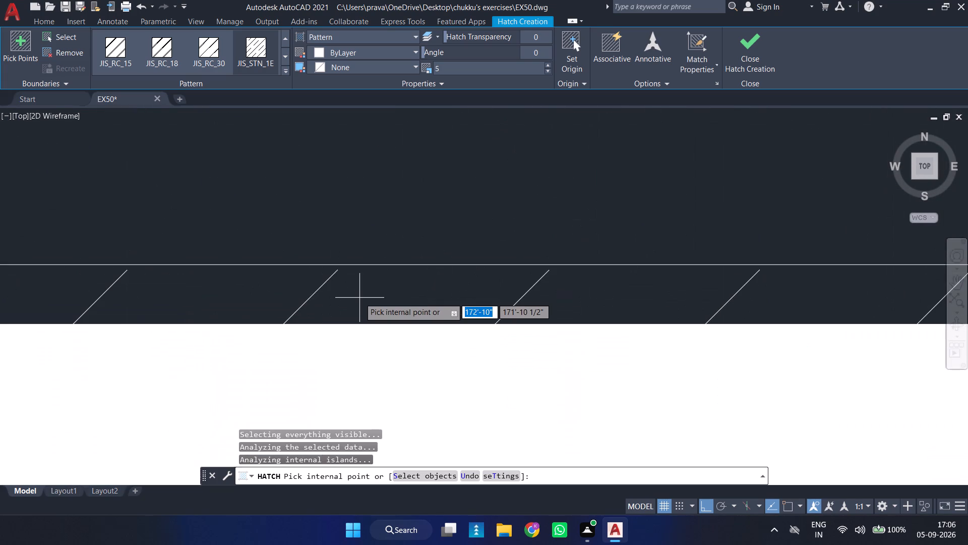
scroll(359, 298, "down", 12)
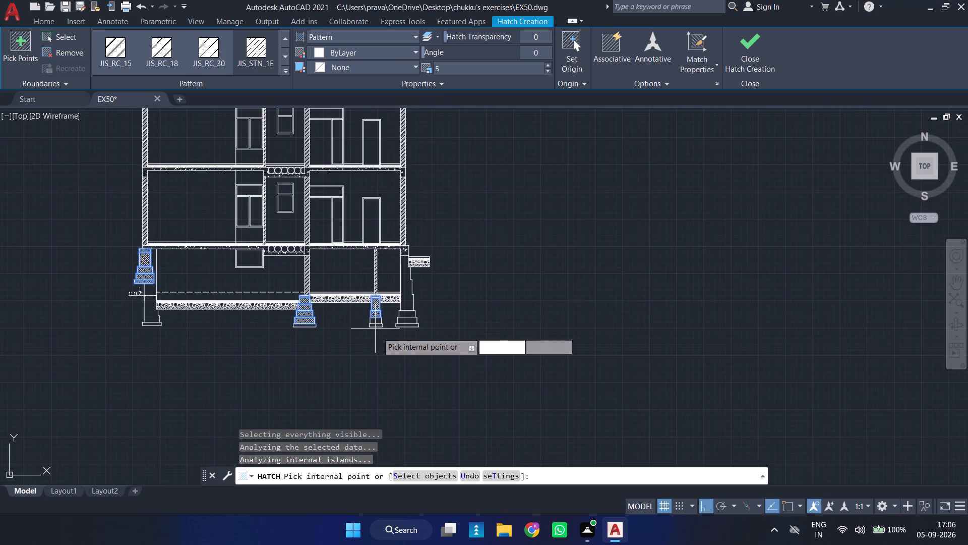
scroll(377, 322, "up", 3)
left_click(377, 322)
Add the stepped outer wall next to the exterior paving and its two footing courses to the hatch, and end the hatch.
left_click(471, 292)
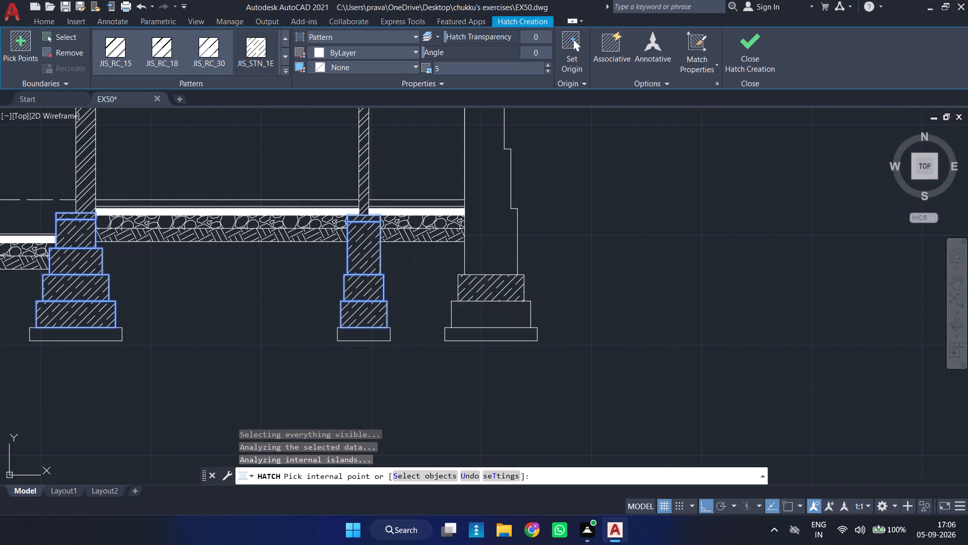
left_click(469, 316)
left_click(499, 251)
scroll(492, 237, "down", 3)
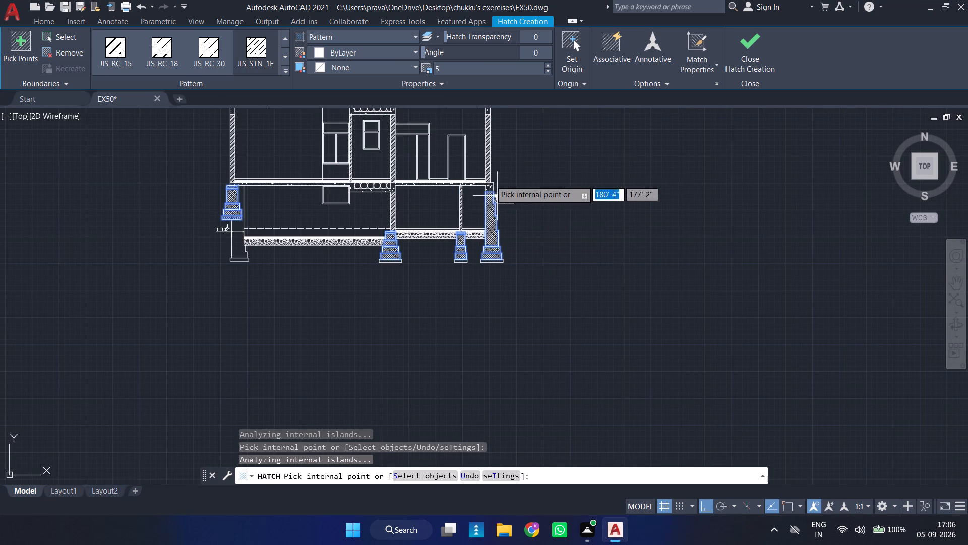
key("Escape")
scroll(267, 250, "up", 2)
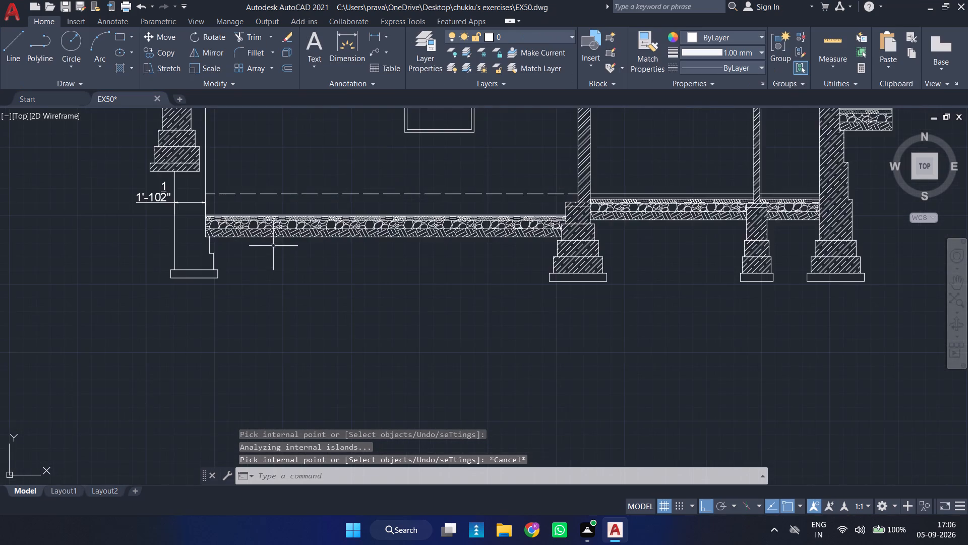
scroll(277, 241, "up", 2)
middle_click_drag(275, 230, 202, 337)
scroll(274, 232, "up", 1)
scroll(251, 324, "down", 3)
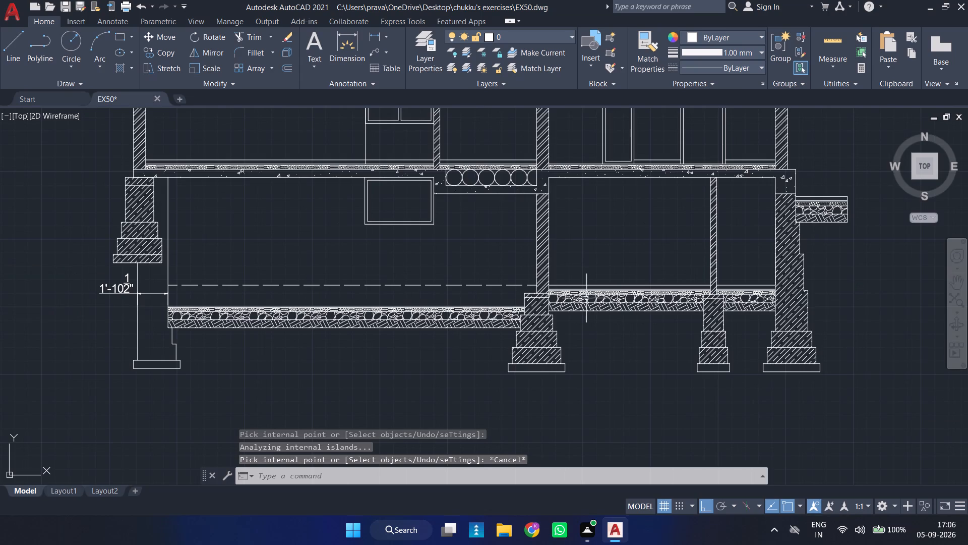
Delete the 27° angled dot hatch that overlaps the other dotted hatch in the basement's raised floor finish layer.
scroll(587, 297, "up", 5)
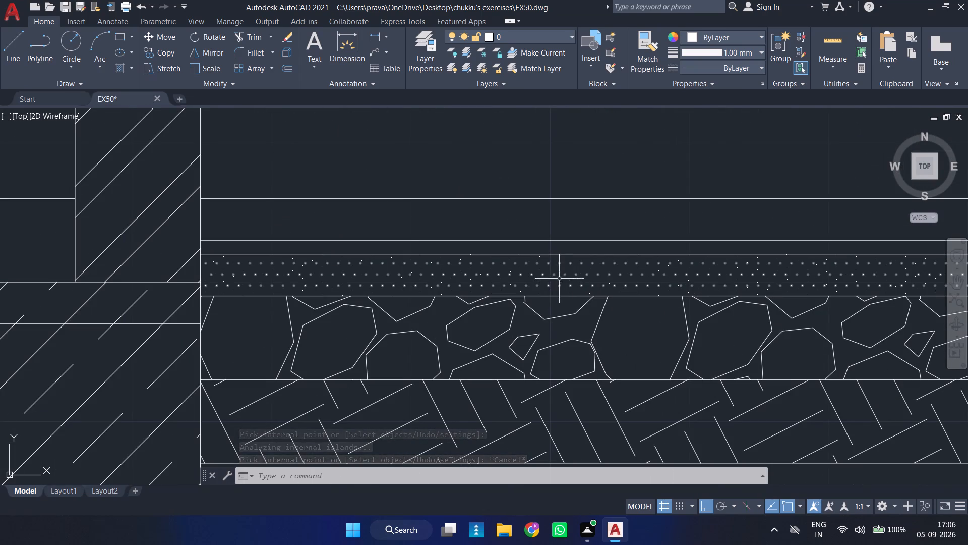
scroll(563, 274, "up", 3)
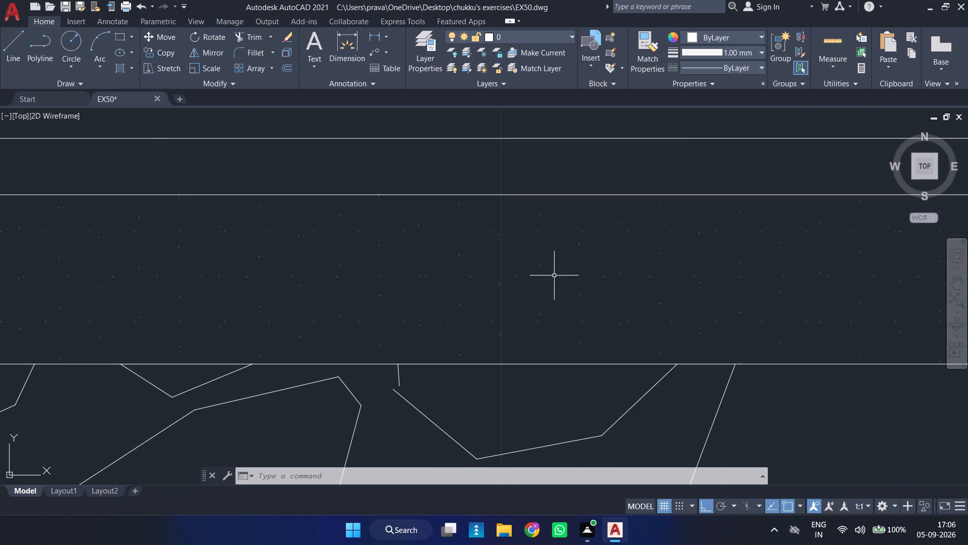
left_click(579, 345)
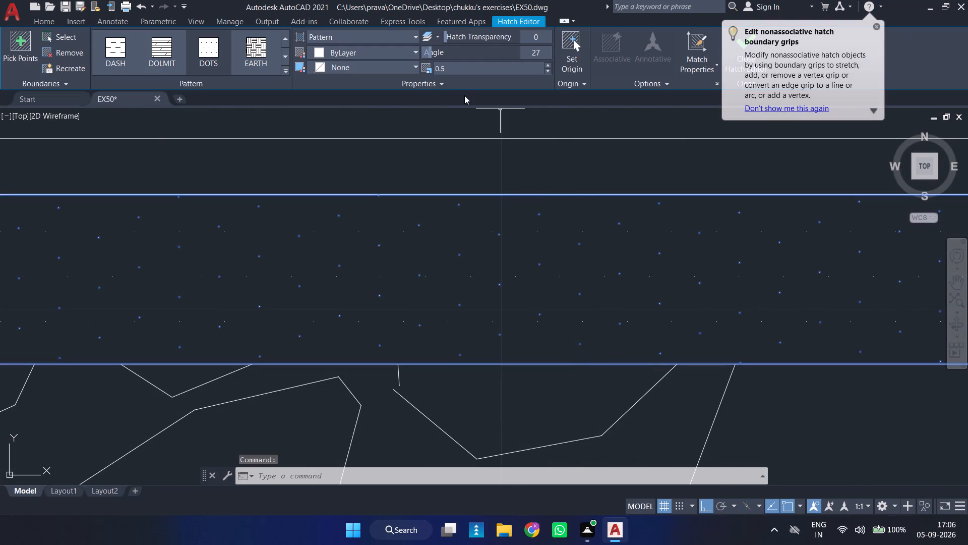
key("Delete")
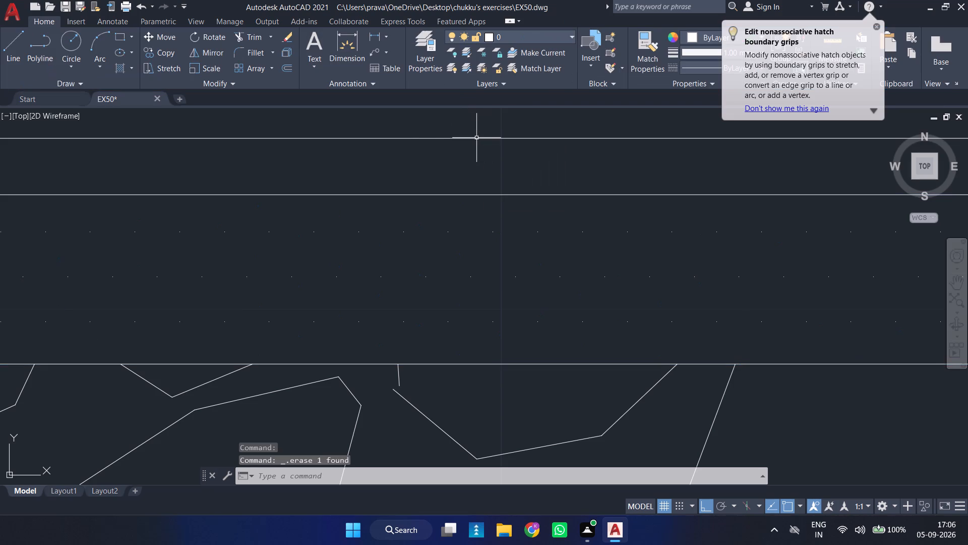
Inspect the hatching of the basement floors, the floor finish above the basement, and the building section as a whole.
scroll(246, 278, "down", 5)
scroll(287, 257, "down", 2)
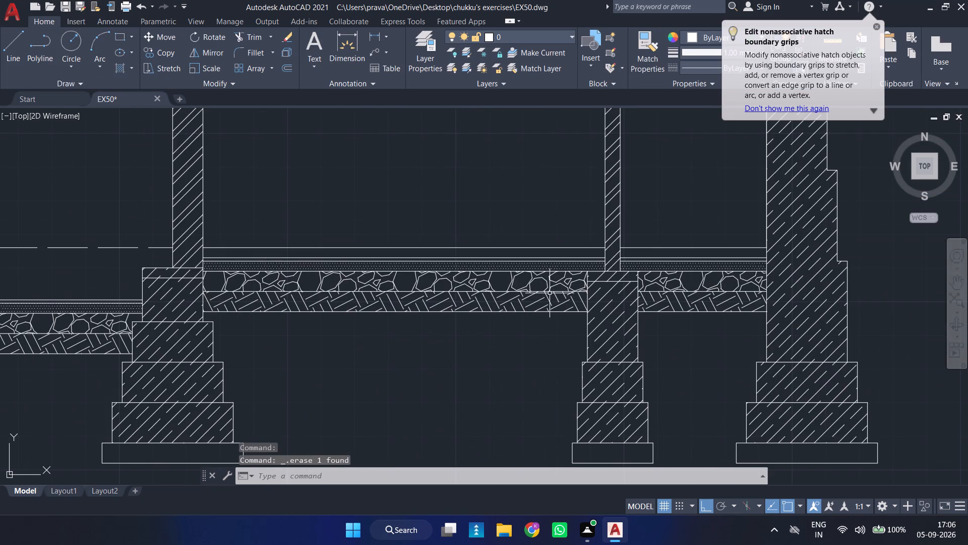
scroll(616, 269, "up", 3)
scroll(617, 264, "down", 4)
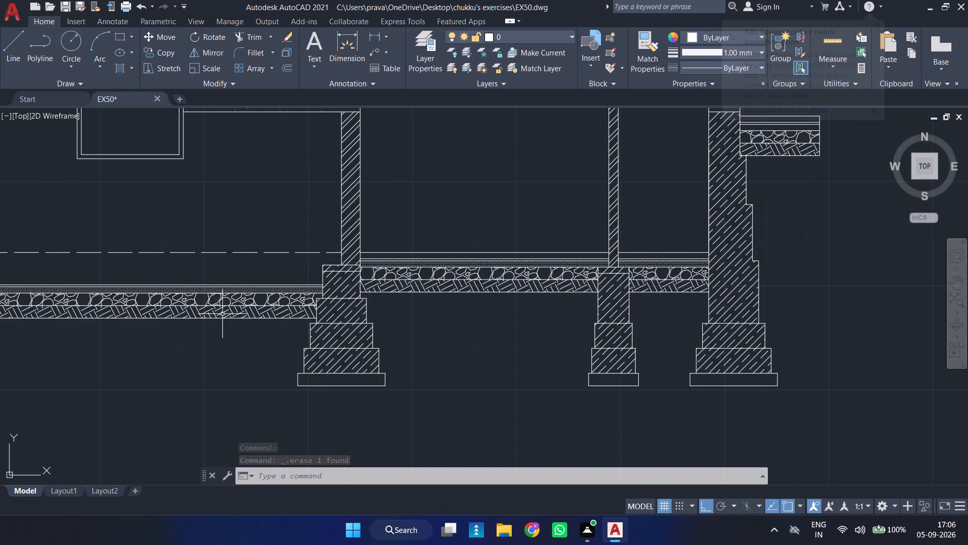
scroll(222, 302, "up", 3)
middle_click_drag(235, 294, 404, 338)
scroll(401, 256, "down", 3)
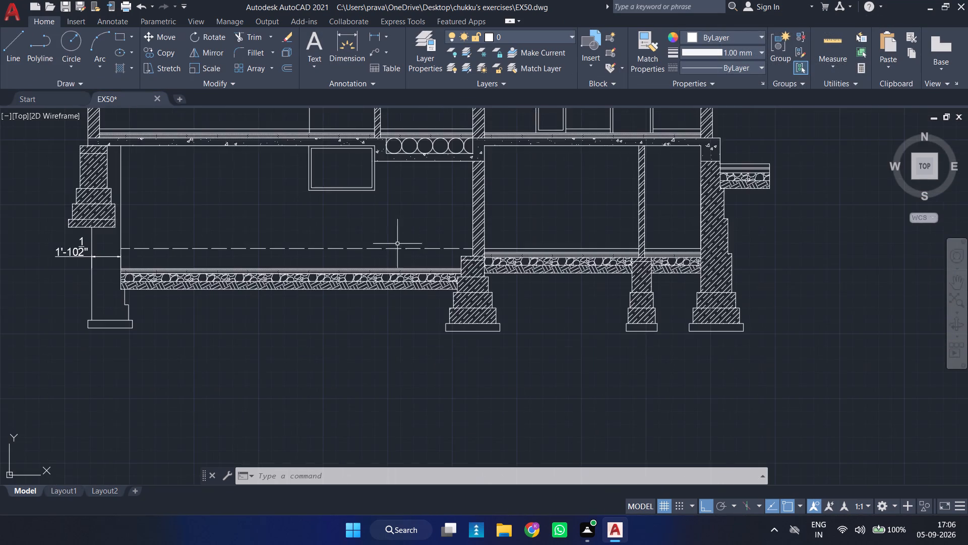
middle_click_drag(392, 209, 320, 384)
scroll(233, 315, "up", 5)
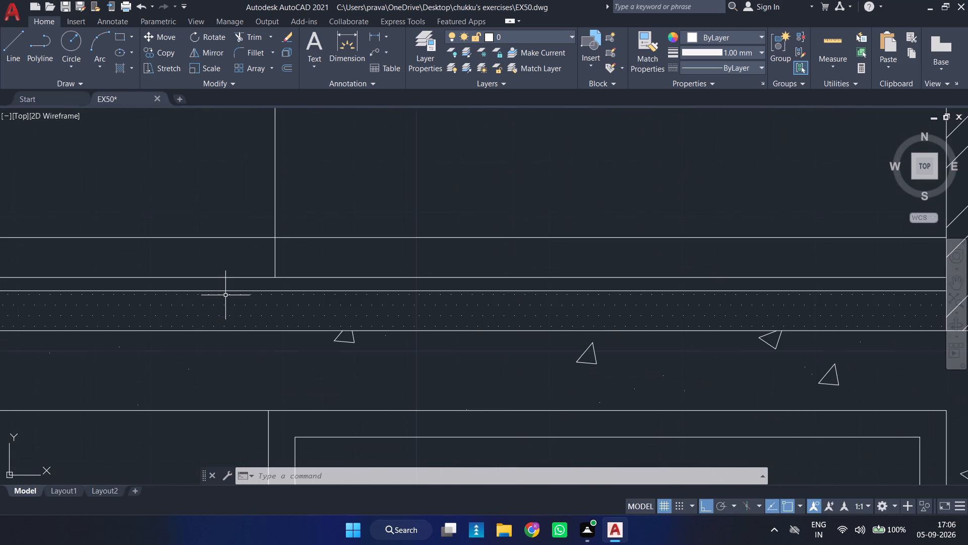
scroll(225, 295, "down", 4)
scroll(503, 332, "down", 2)
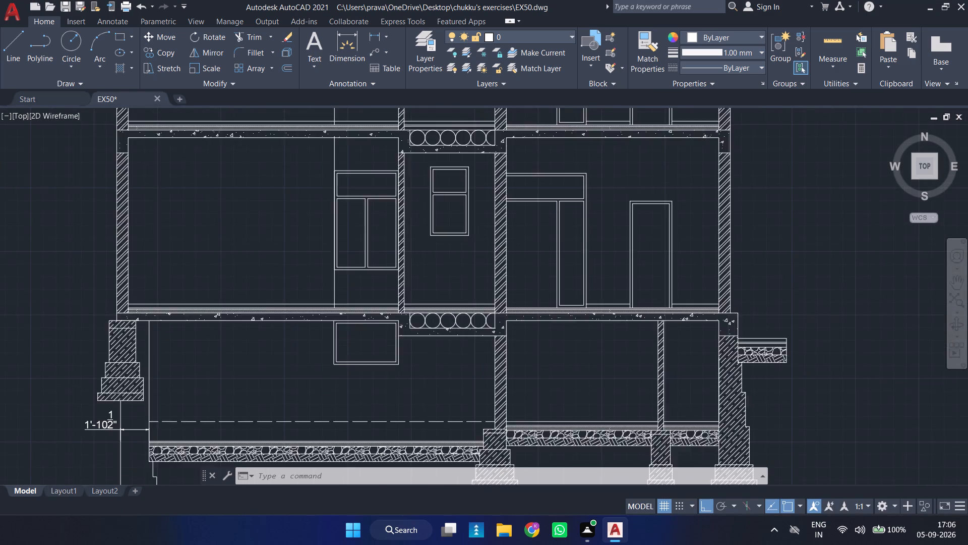
middle_click_drag(533, 366, 587, 389)
scroll(589, 375, "down", 2)
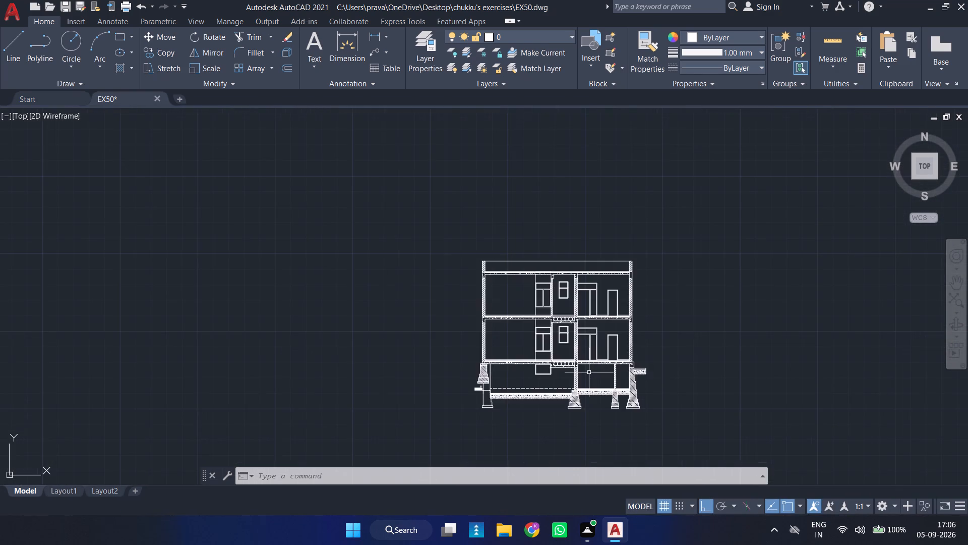
scroll(589, 371, "up", 2)
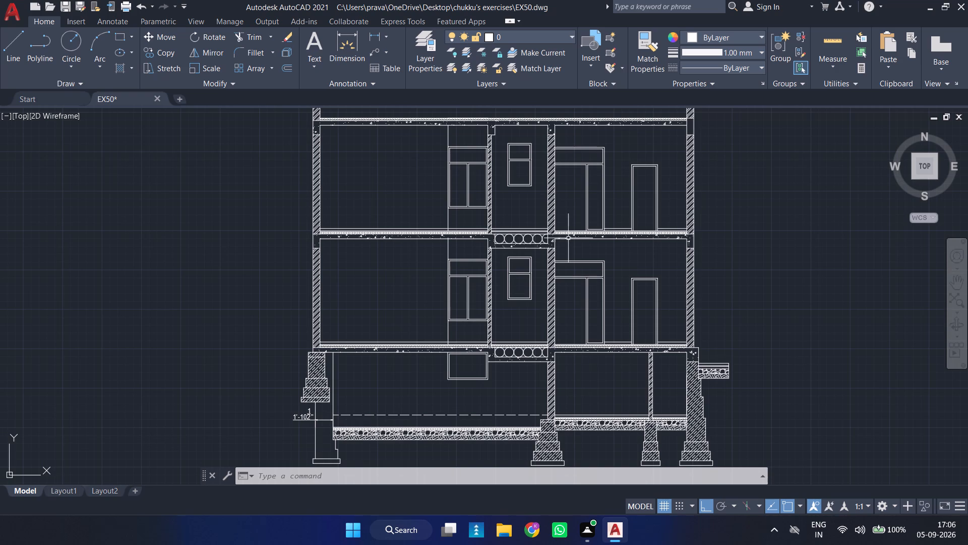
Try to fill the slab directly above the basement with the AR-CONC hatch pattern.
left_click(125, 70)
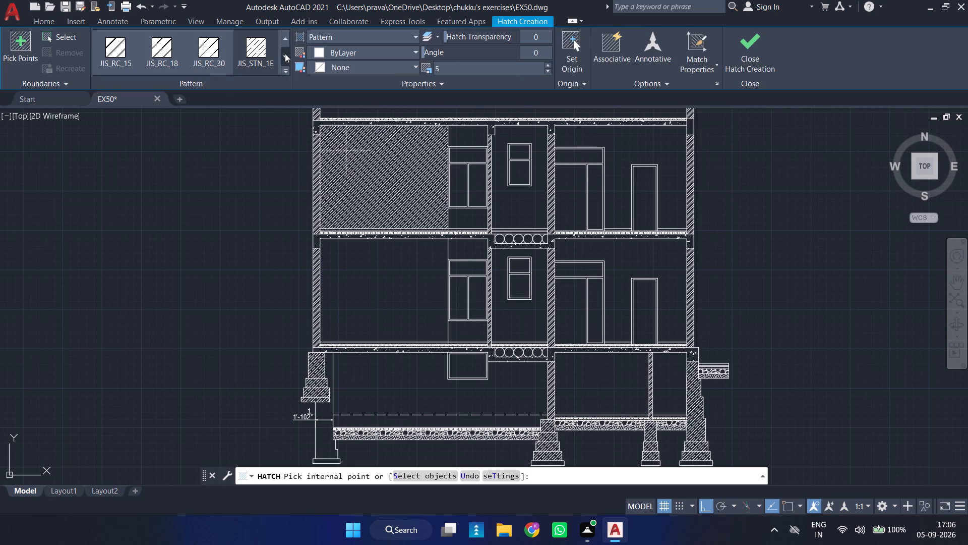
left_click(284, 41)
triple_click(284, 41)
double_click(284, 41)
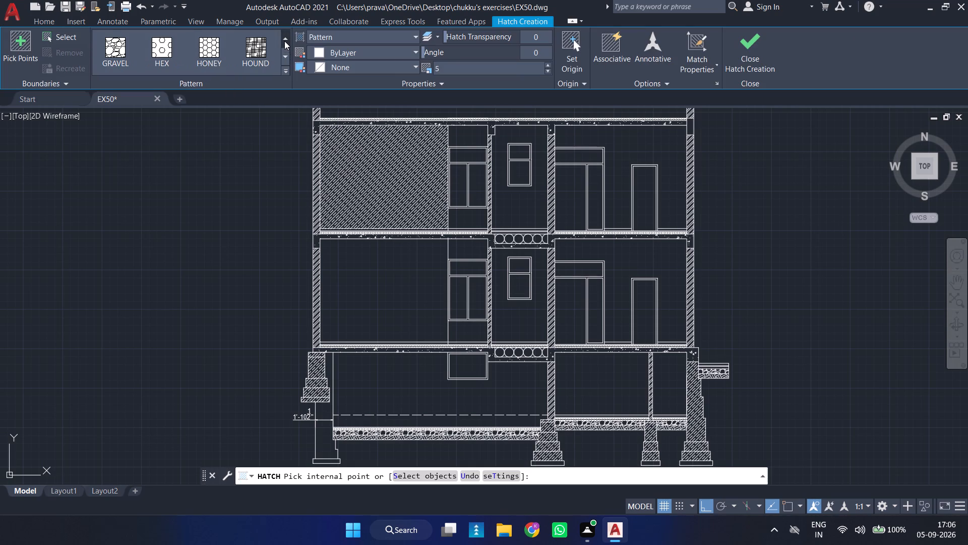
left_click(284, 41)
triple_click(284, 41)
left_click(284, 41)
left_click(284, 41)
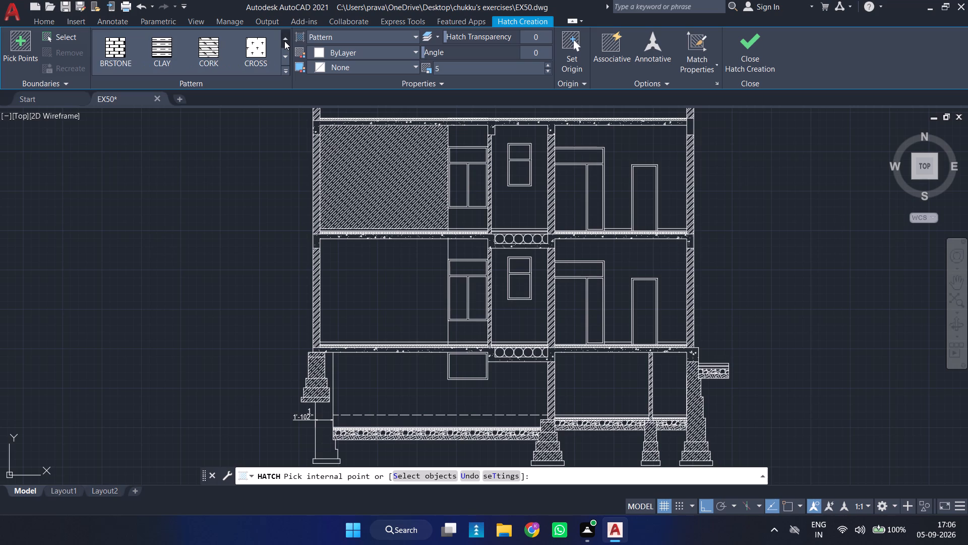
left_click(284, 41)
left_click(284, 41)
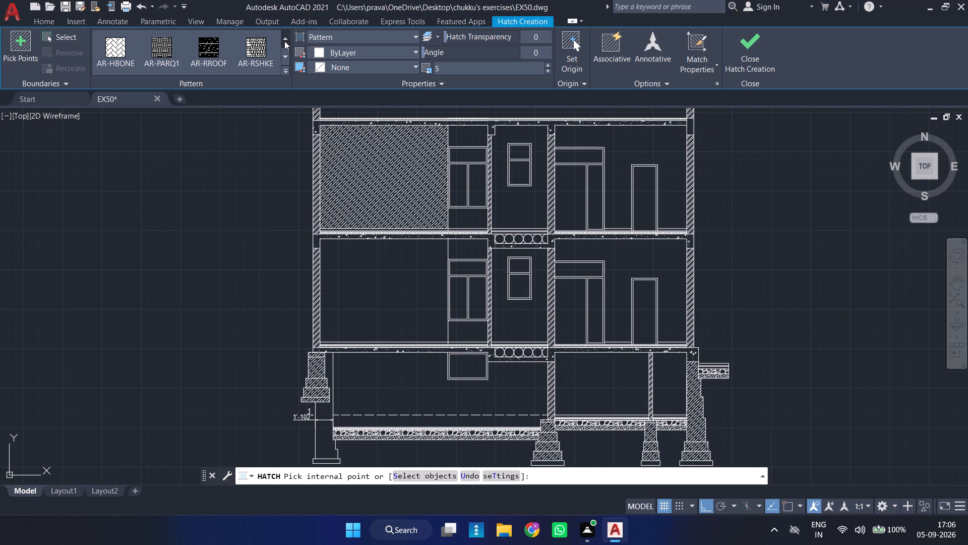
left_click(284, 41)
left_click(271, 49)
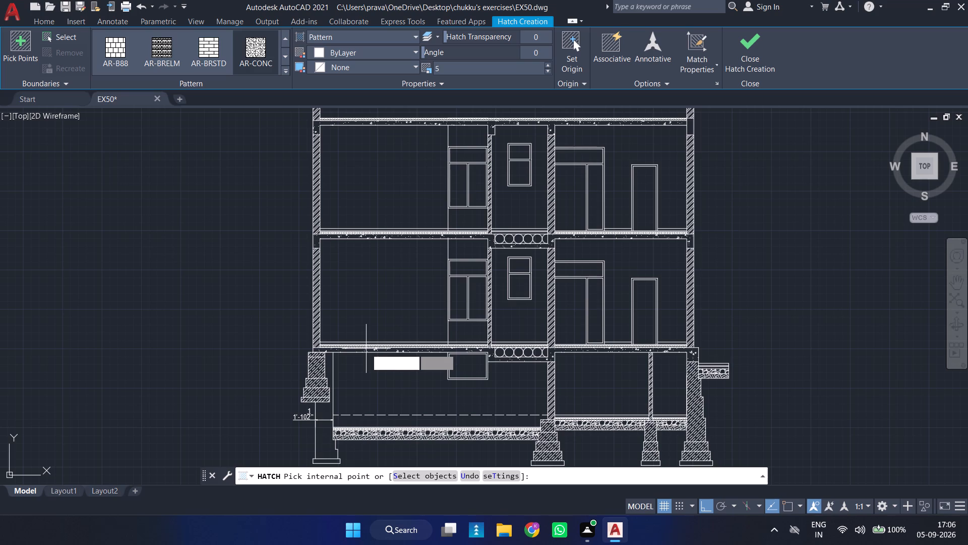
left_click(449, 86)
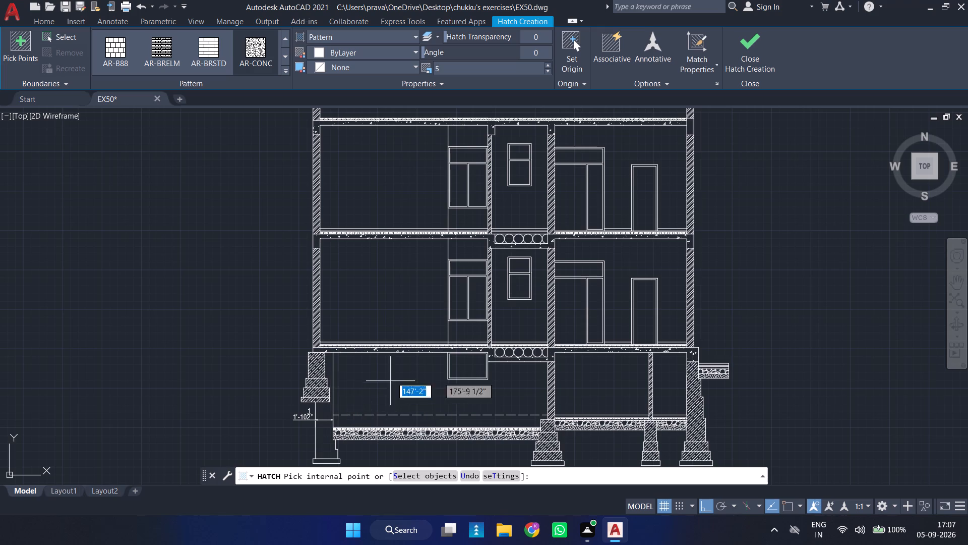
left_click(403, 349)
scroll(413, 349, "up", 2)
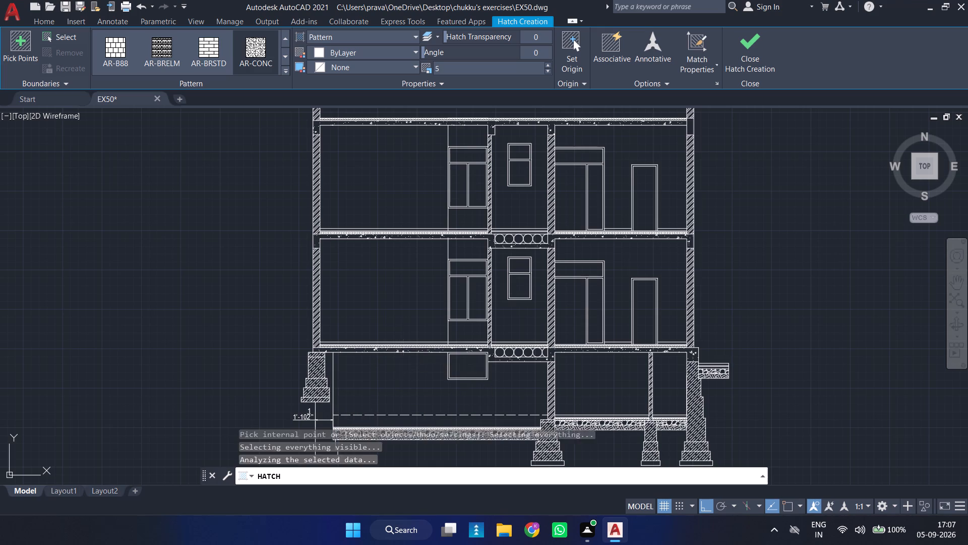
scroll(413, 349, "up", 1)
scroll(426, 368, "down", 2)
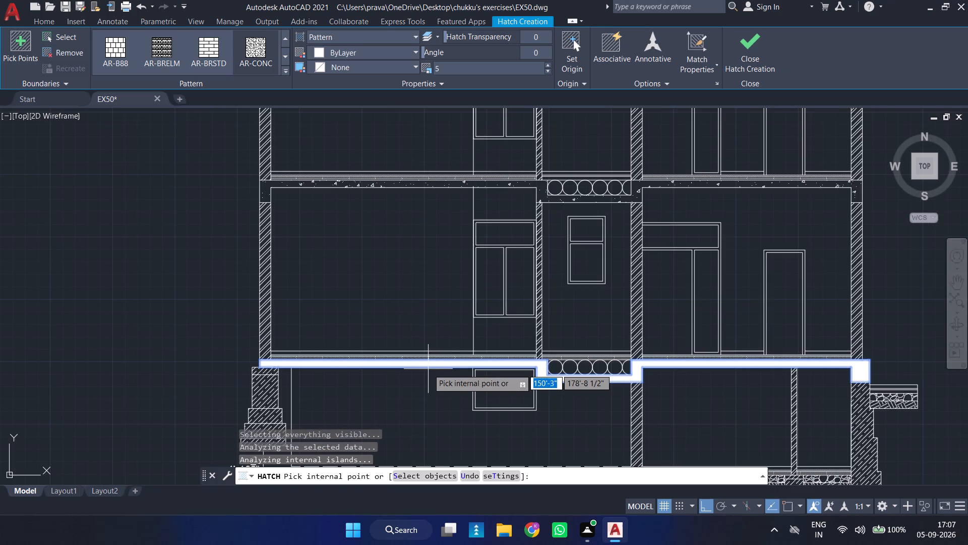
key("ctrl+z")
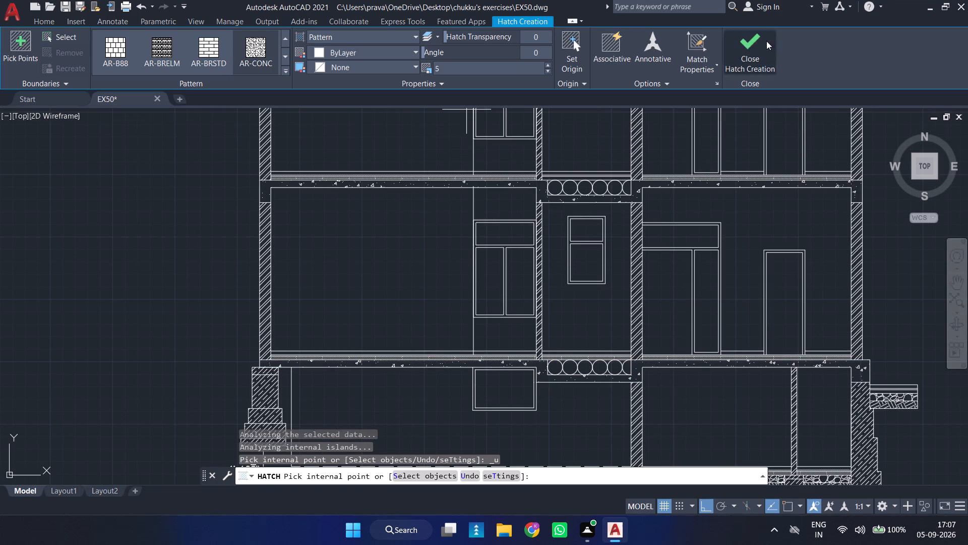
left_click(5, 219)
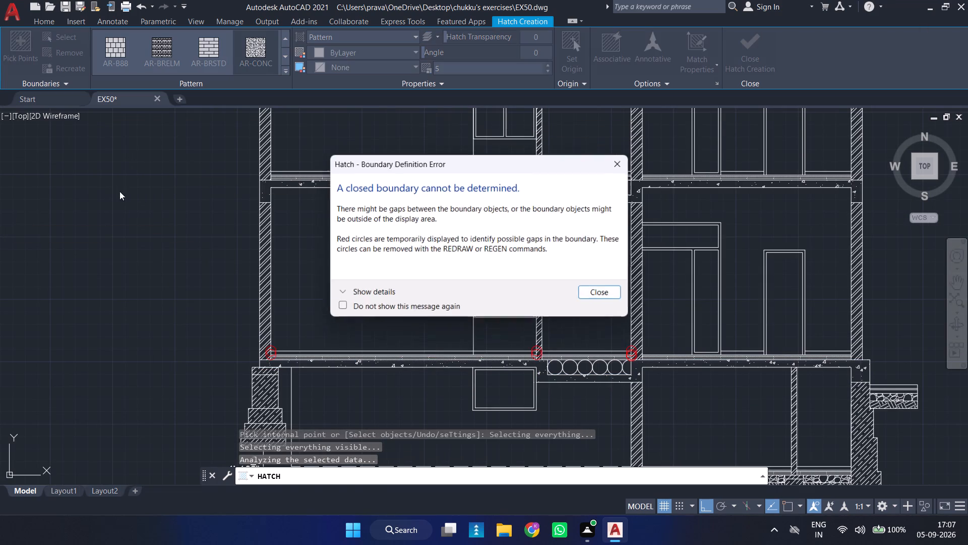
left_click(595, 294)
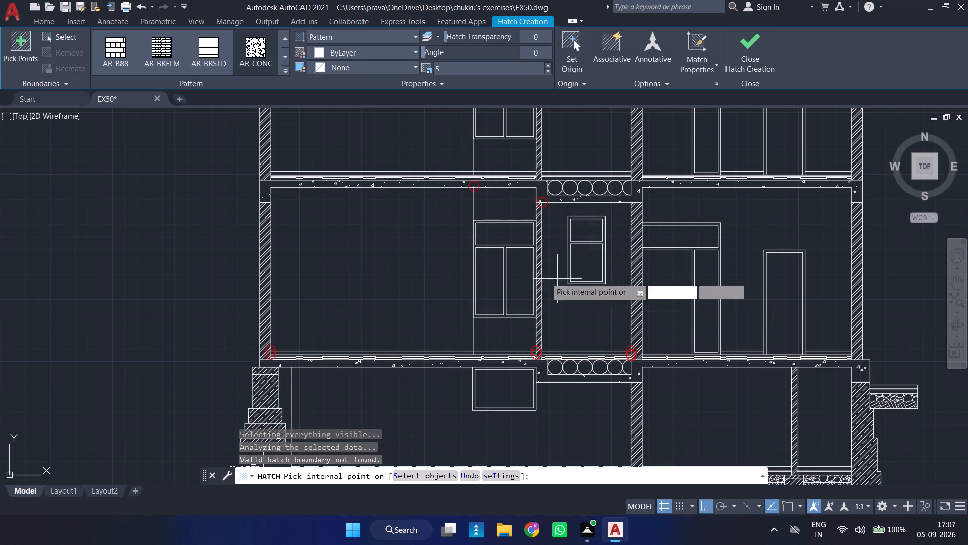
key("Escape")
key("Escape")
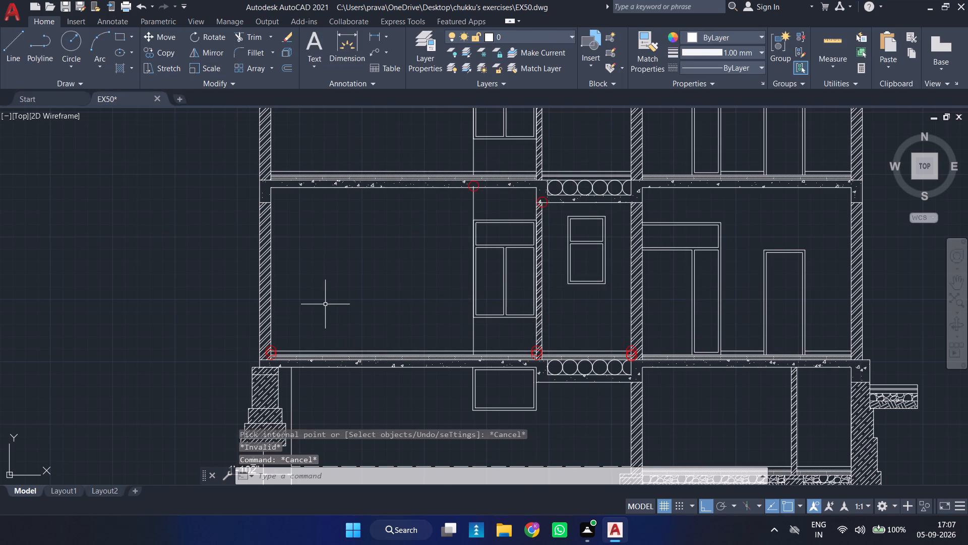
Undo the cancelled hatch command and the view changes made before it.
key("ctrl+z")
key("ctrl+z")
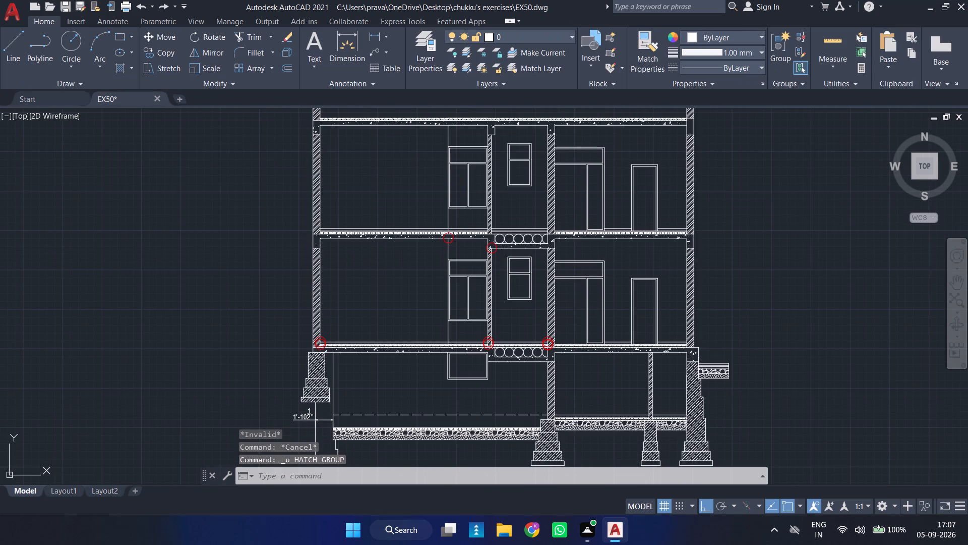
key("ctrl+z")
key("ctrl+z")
Examine the marked boundary gap where the floor finish lines above the basement meet the thin partition wall.
scroll(377, 290, "down", 4)
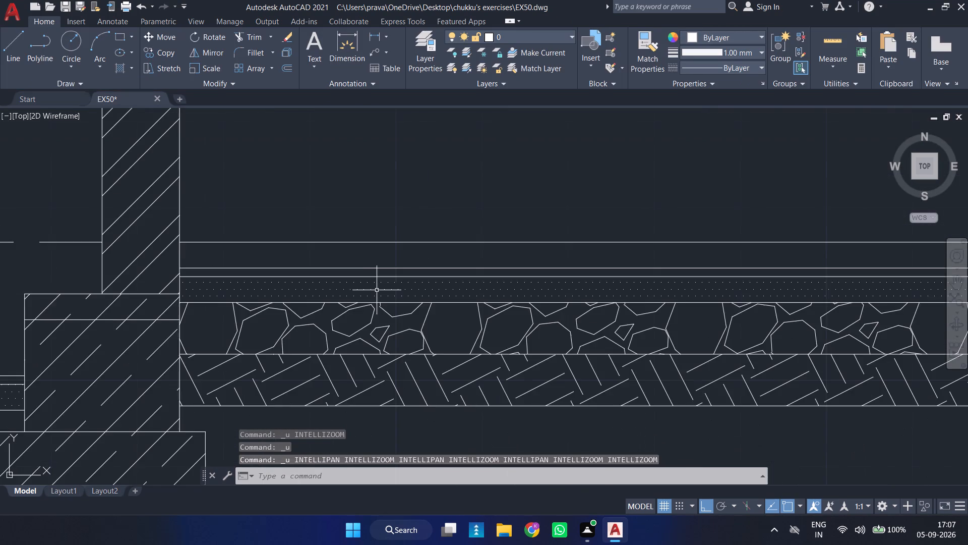
scroll(377, 290, "down", 5)
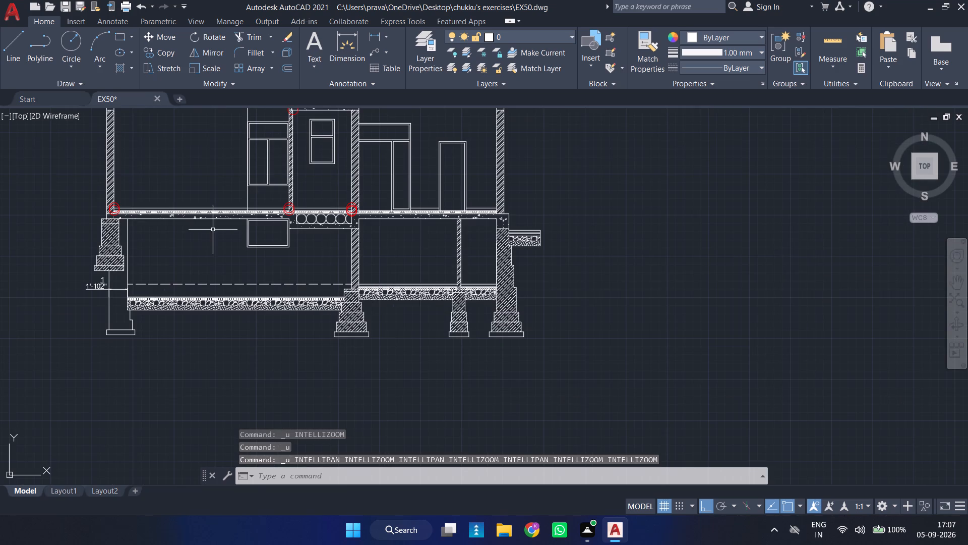
middle_click_drag(213, 229, 437, 336)
scroll(510, 312, "up", 6)
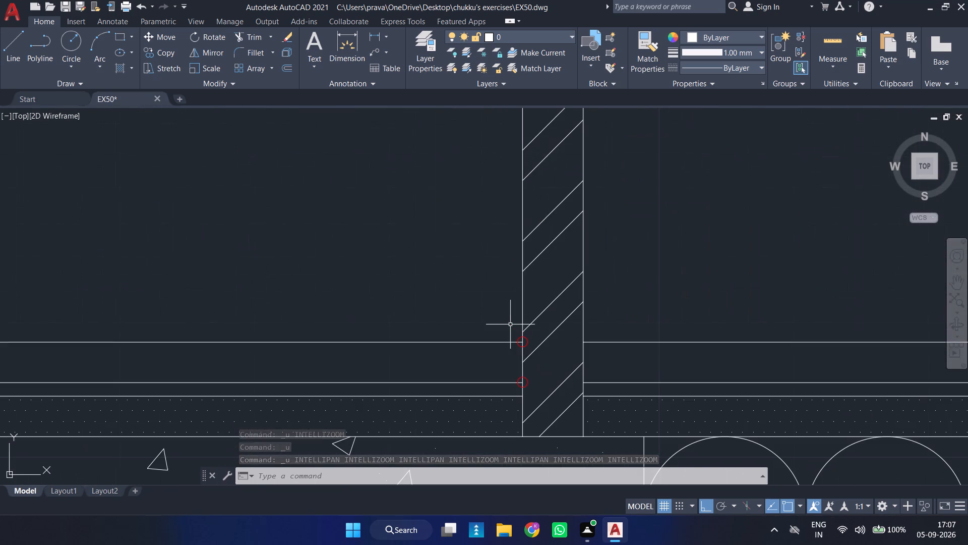
scroll(514, 348, "up", 6)
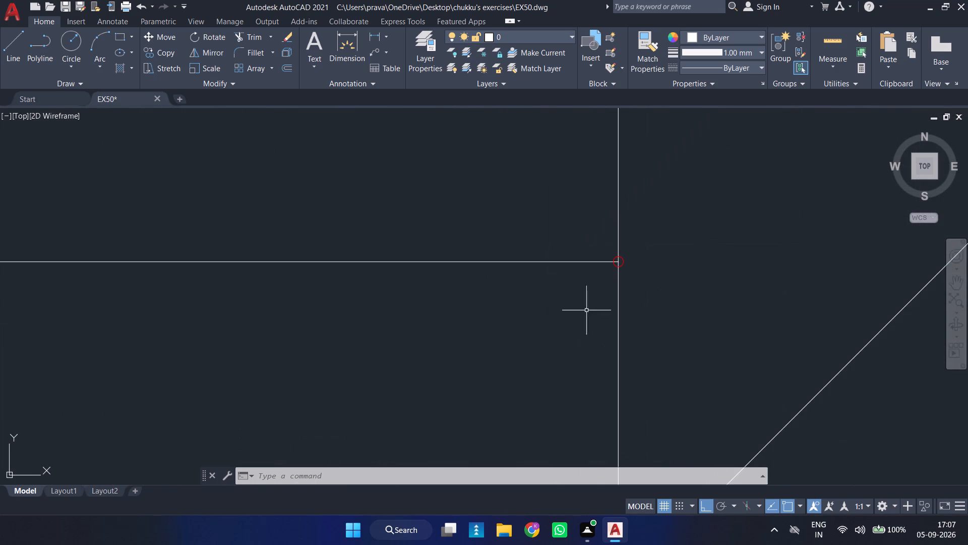
scroll(611, 276, "up", 6)
scroll(609, 233, "up", 3)
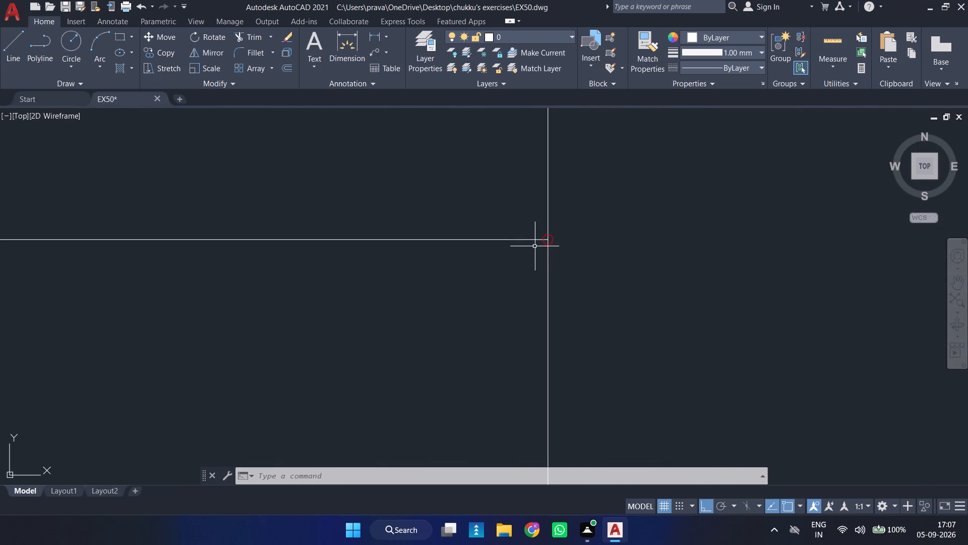
left_click(544, 238)
key("Escape")
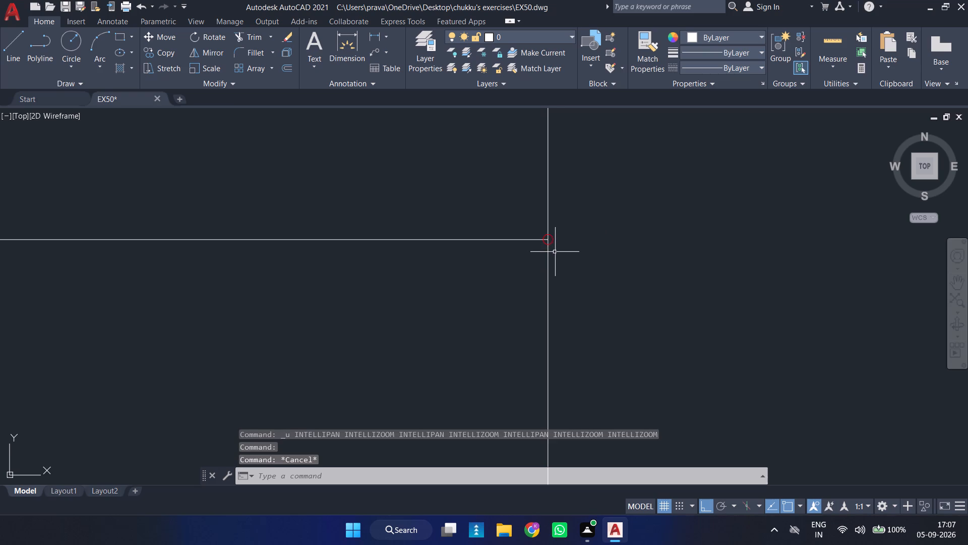
Check the overall section and the gap markers around the intermediate slab between the two upper storeys.
scroll(554, 249, "down", 19)
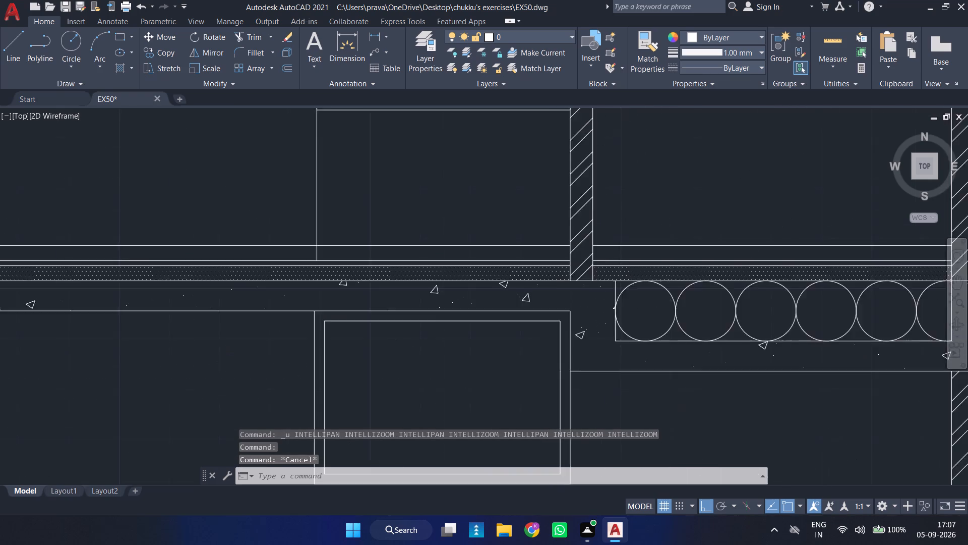
scroll(568, 242, "down", 3)
middle_click_drag(533, 184, 528, 276)
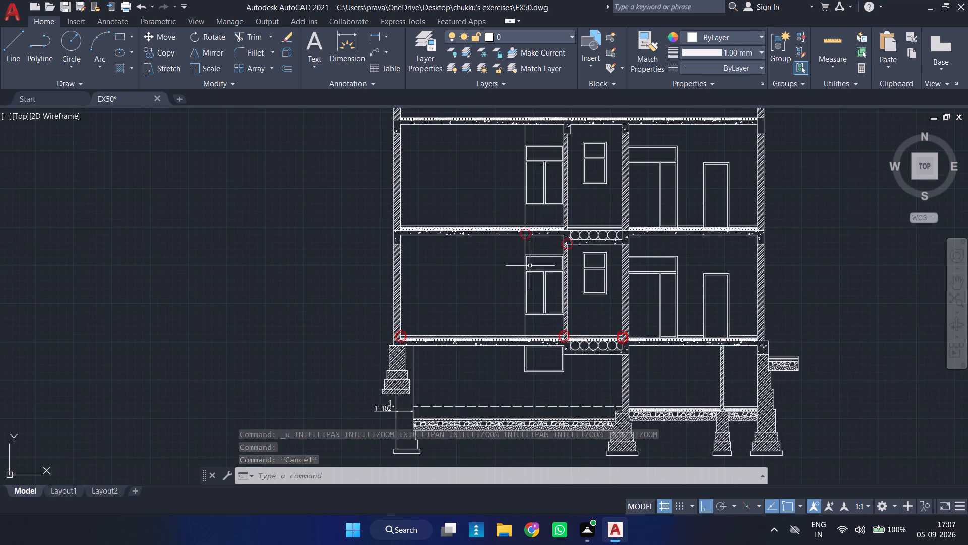
scroll(556, 228, "up", 4)
scroll(570, 229, "down", 8)
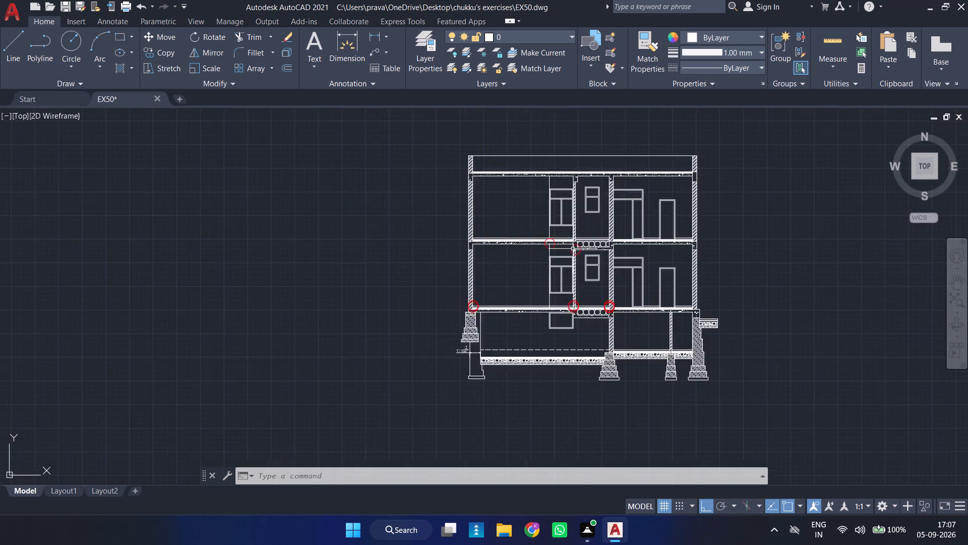
scroll(572, 270, "up", 2)
scroll(572, 204, "up", 2)
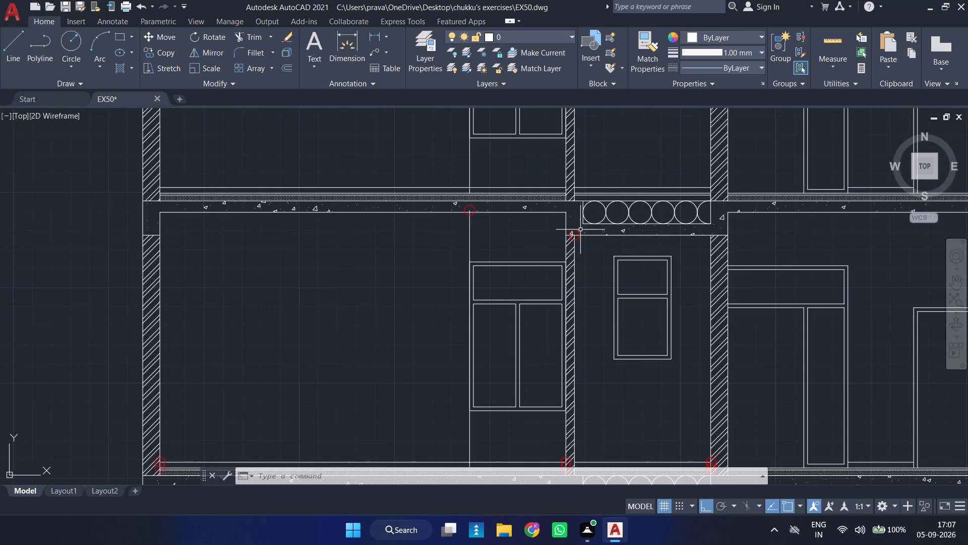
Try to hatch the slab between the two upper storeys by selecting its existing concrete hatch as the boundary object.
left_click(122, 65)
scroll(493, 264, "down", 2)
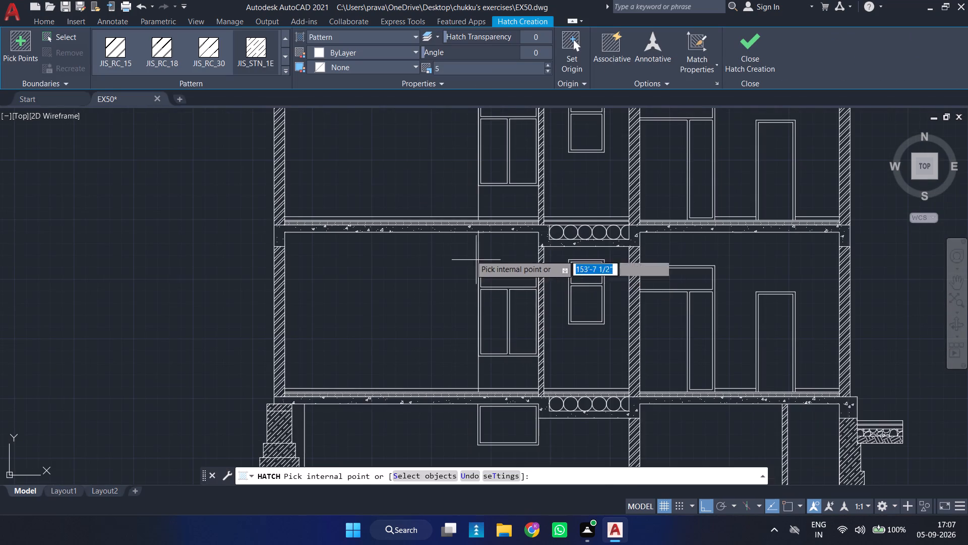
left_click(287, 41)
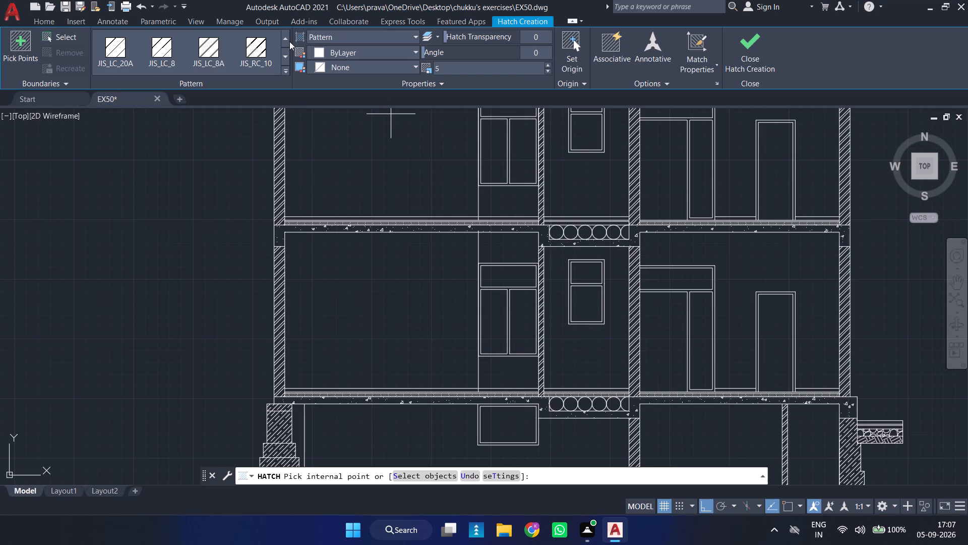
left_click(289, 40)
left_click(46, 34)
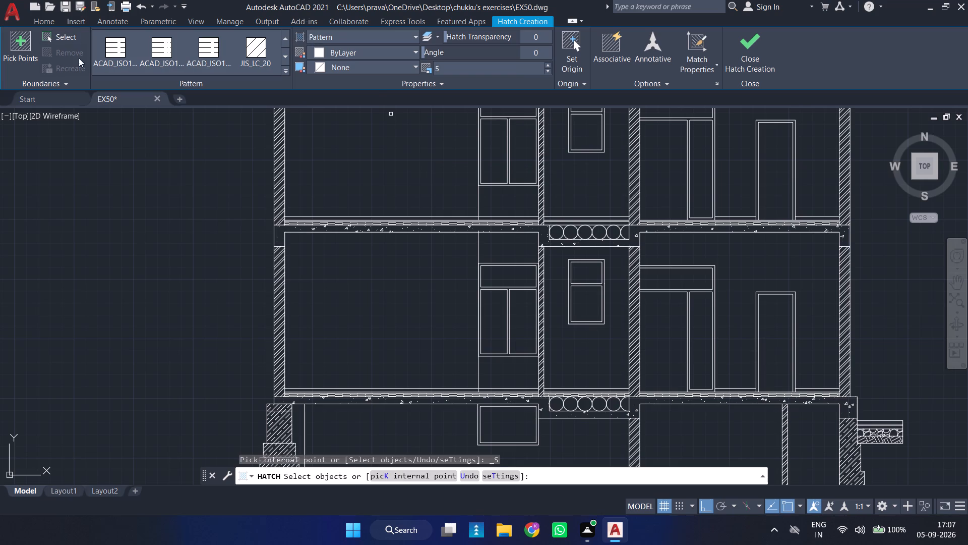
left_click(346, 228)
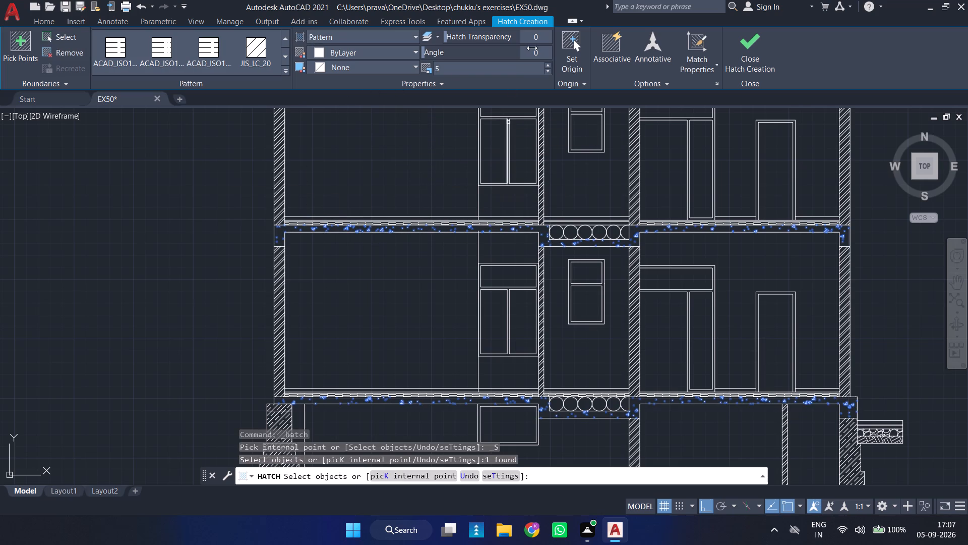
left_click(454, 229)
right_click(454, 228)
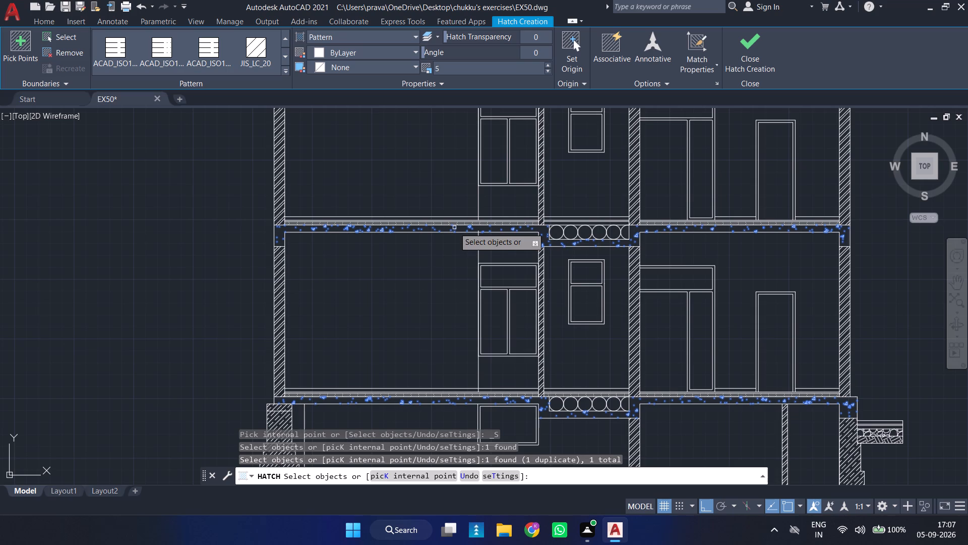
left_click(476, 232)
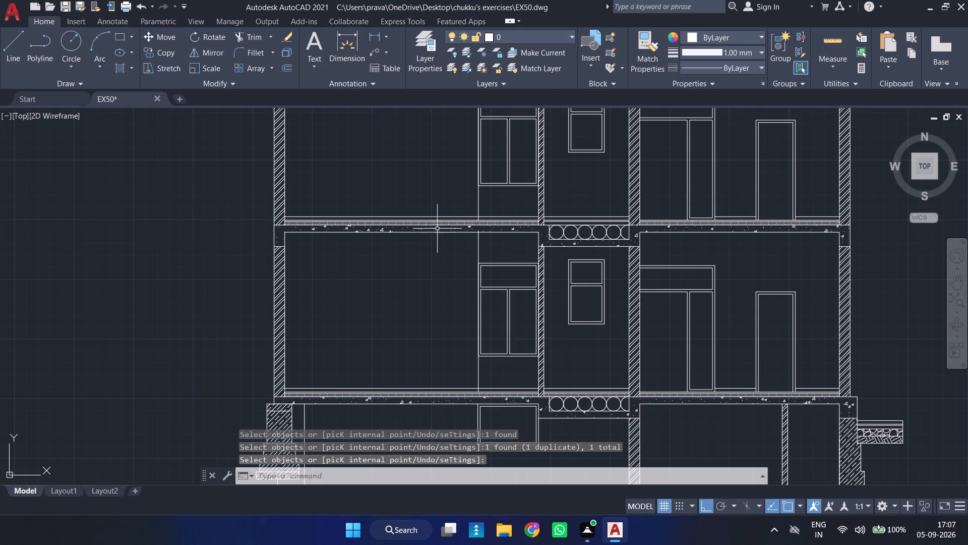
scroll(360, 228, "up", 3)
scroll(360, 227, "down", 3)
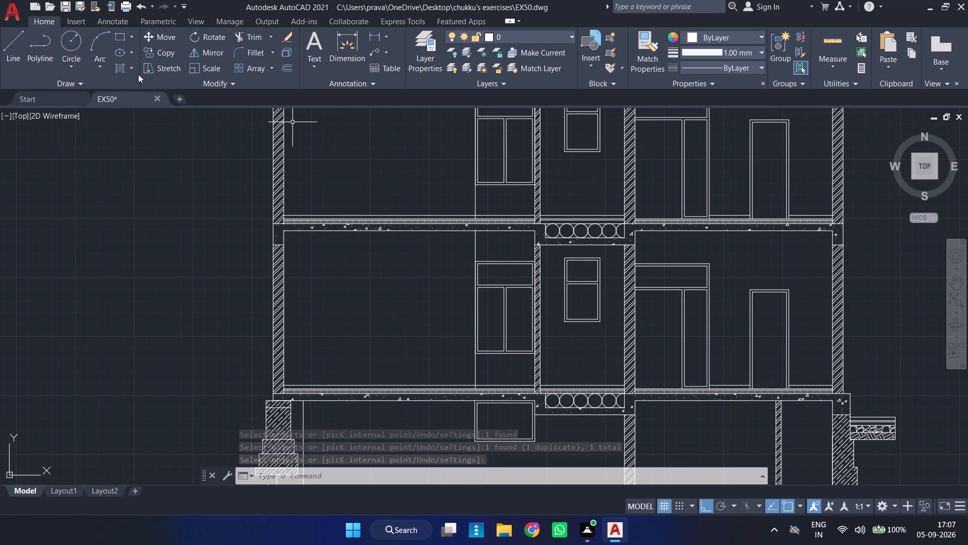
Hatch the thin bed under the leftmost basement wall foundation with the AR-CONC pattern at scale 0.5.
left_click(124, 73)
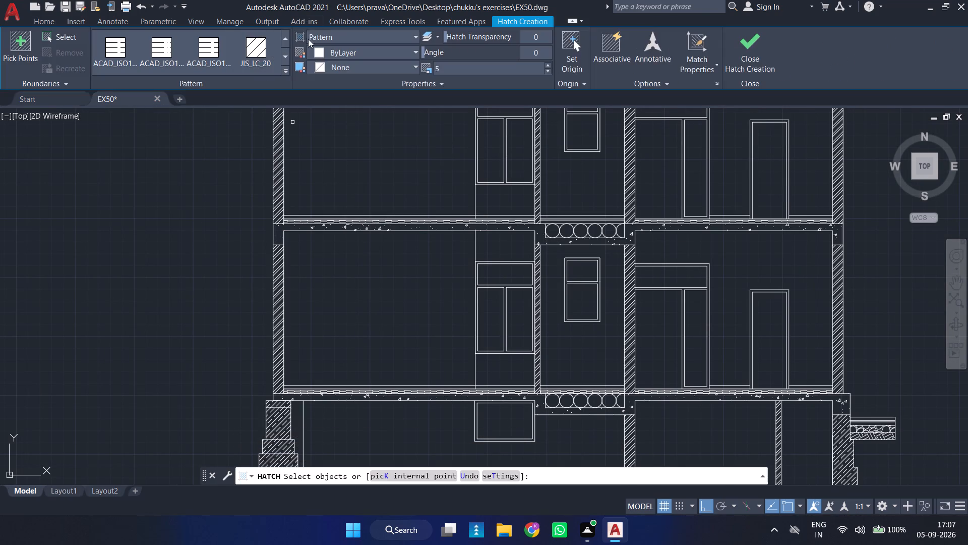
left_click(284, 36)
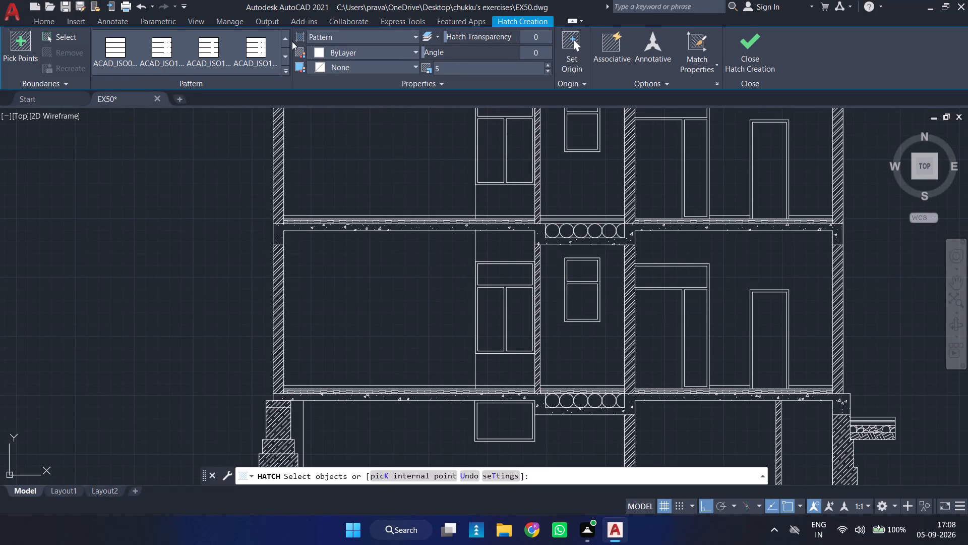
left_click(287, 44)
double_click(287, 43)
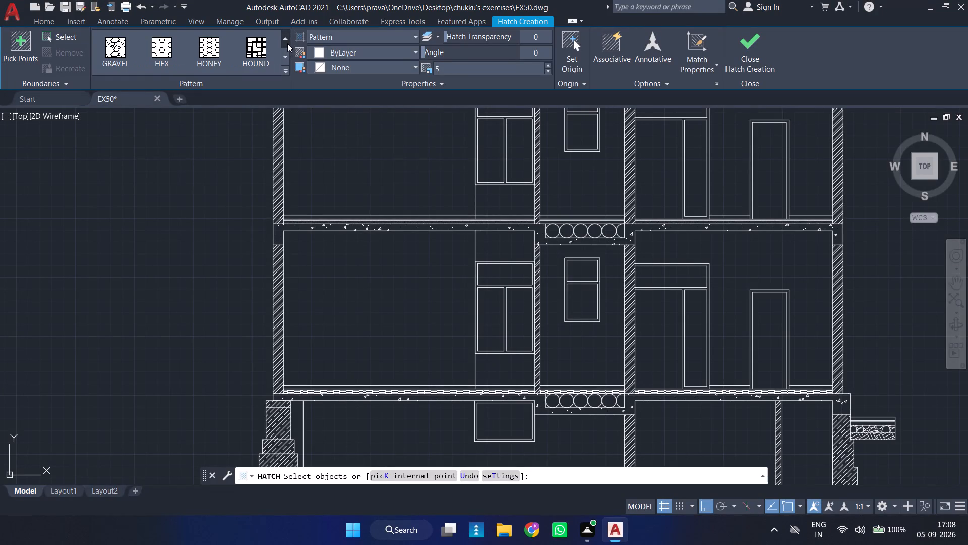
left_click(287, 43)
left_click(287, 43)
left_click(287, 43)
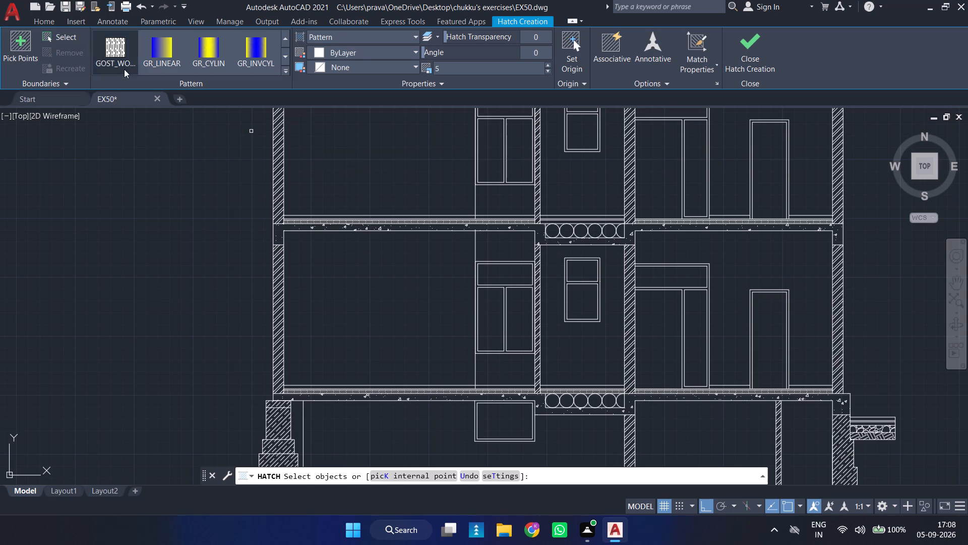
triple_click(287, 38)
left_click(287, 38)
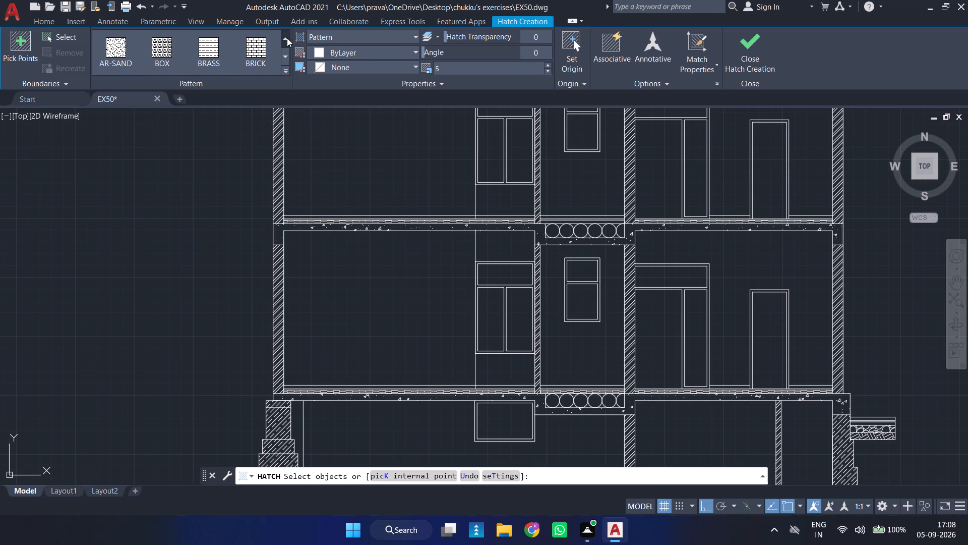
left_click(287, 38)
left_click(287, 38)
left_click(253, 45)
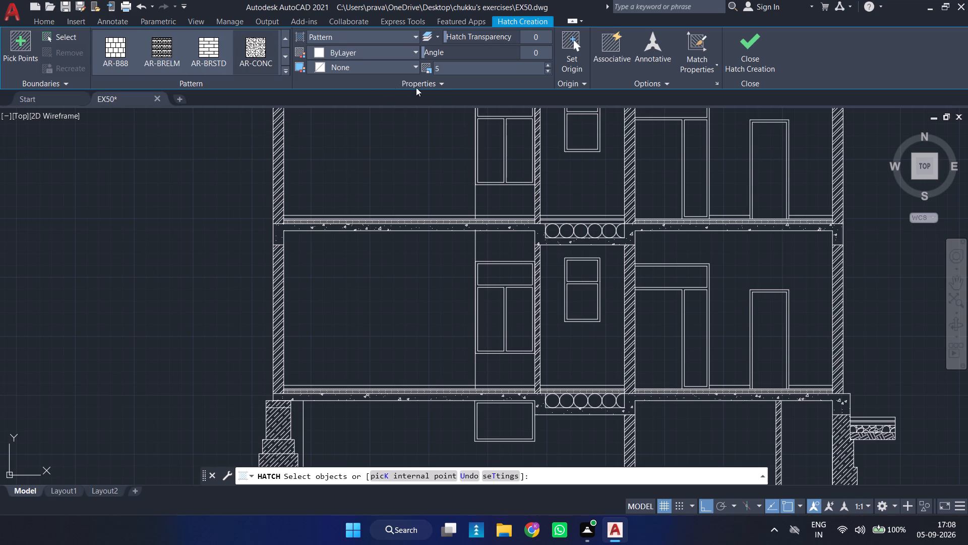
left_click(452, 68)
key("BackSpace")
type("0.5")
key("Return")
scroll(332, 401, "down", 2)
middle_click_drag(285, 184, 233, 76)
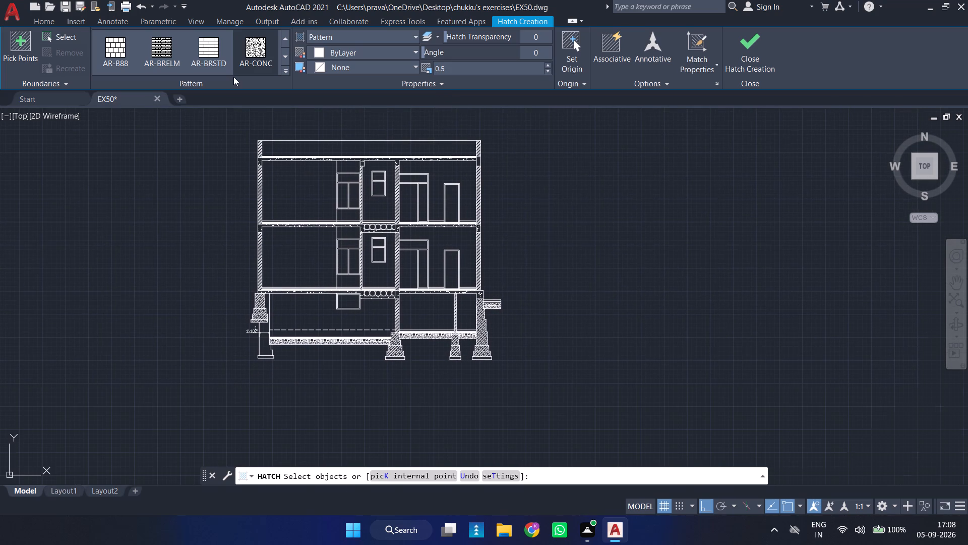
left_click(14, 42)
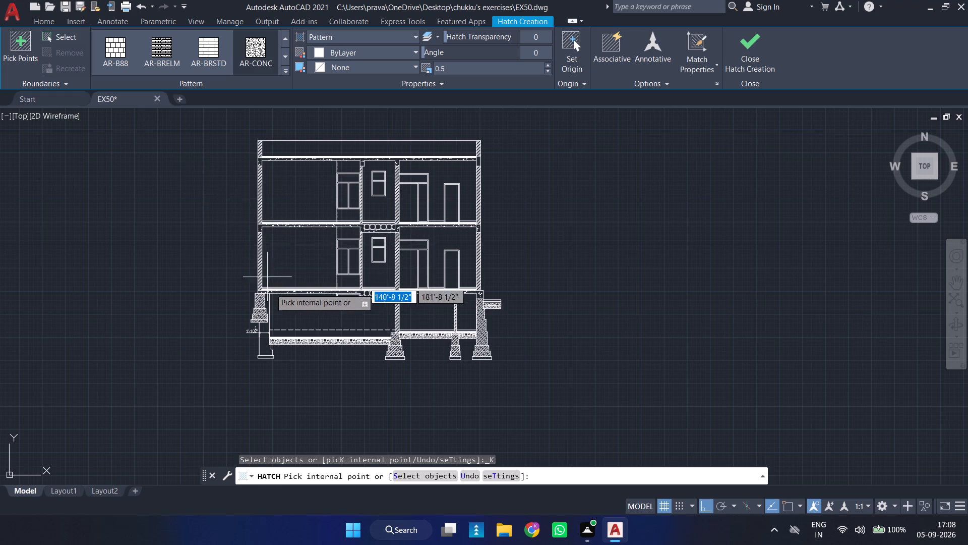
scroll(270, 330, "up", 3)
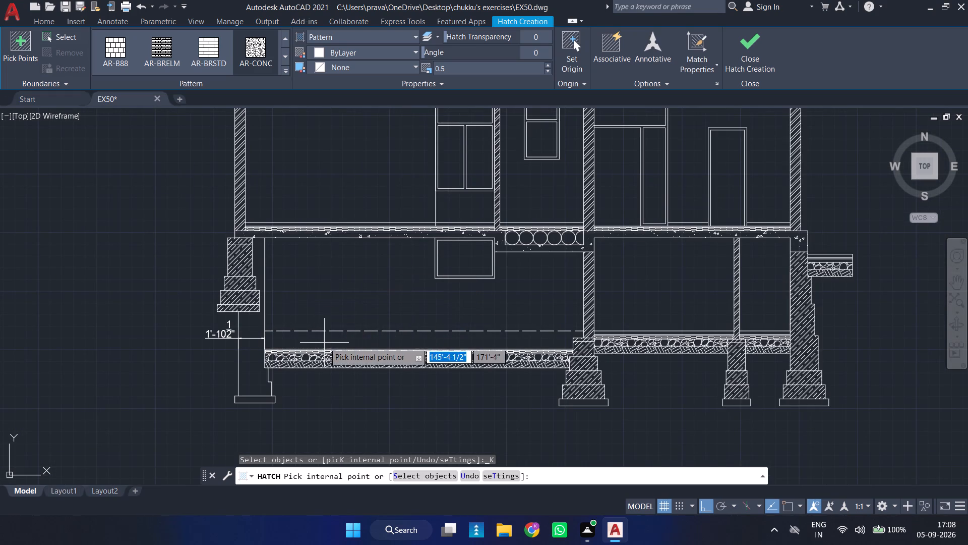
left_click(270, 401)
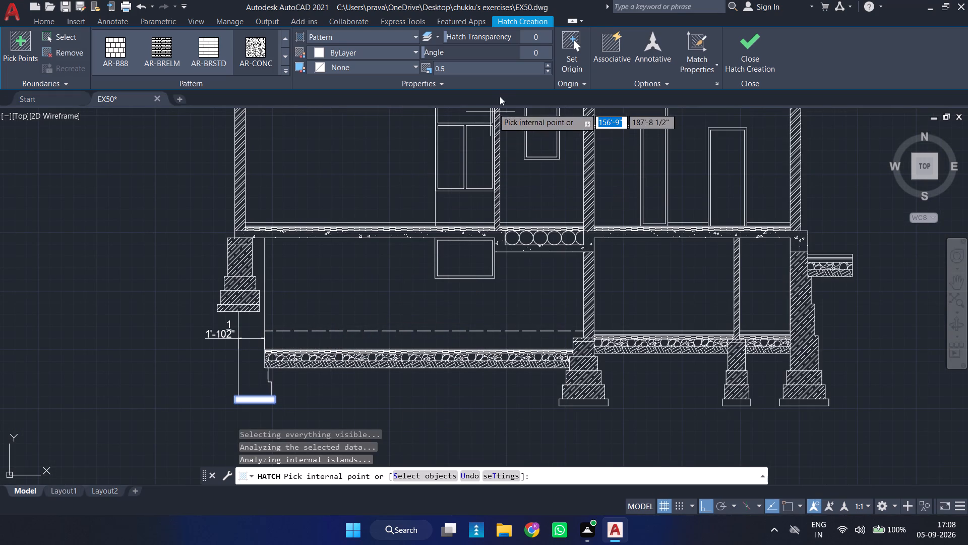
Set the AR-CONC hatch scale to 2 and add the bed under the middle stepped footing.
left_click(494, 69)
key("BackSpace")
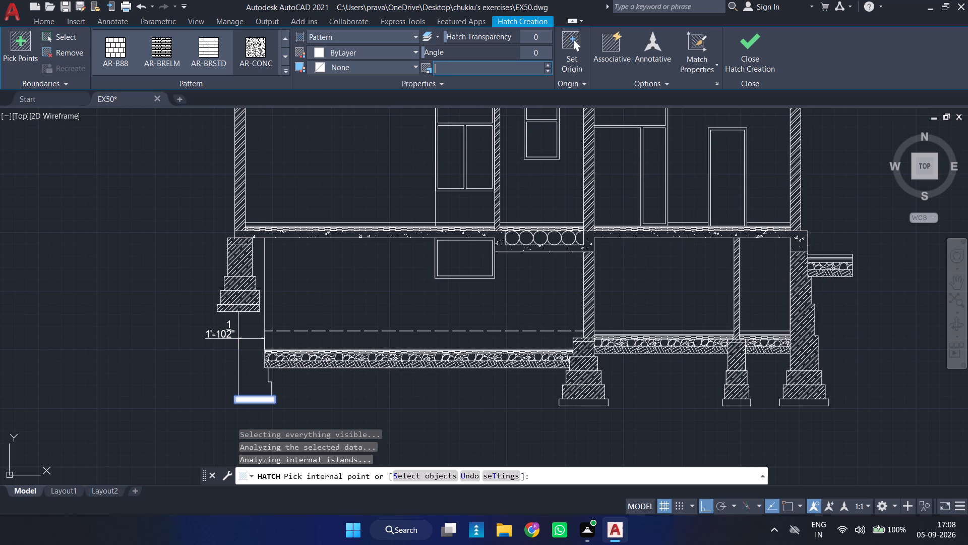
key("2")
key("Return")
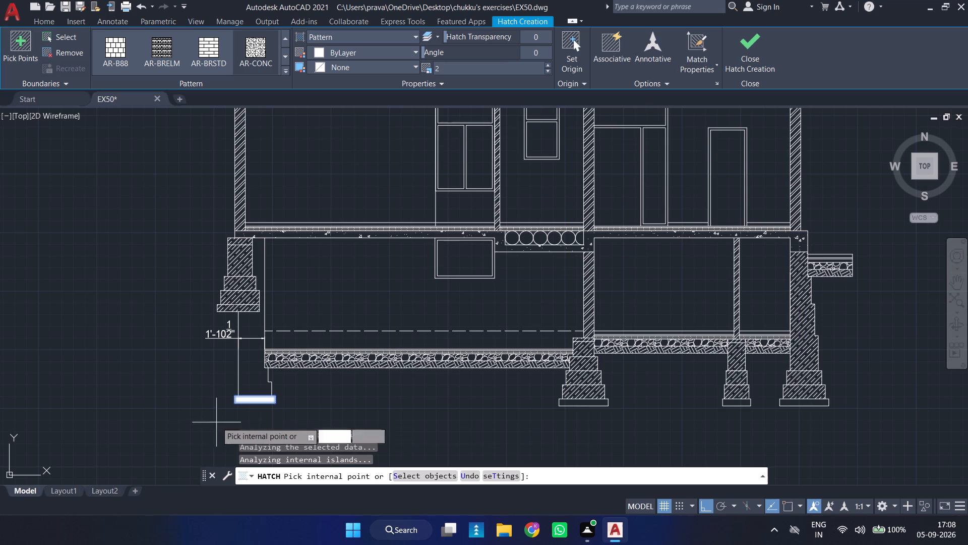
scroll(232, 420, "up", 3)
scroll(278, 368, "up", 3)
scroll(350, 278, "down", 4)
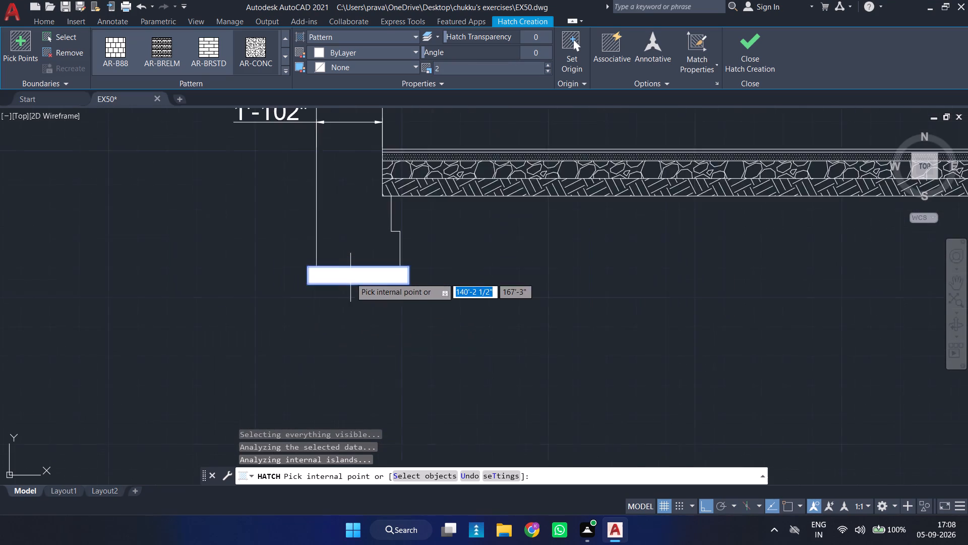
scroll(351, 276, "down", 3)
scroll(566, 279, "up", 2)
left_click(551, 280)
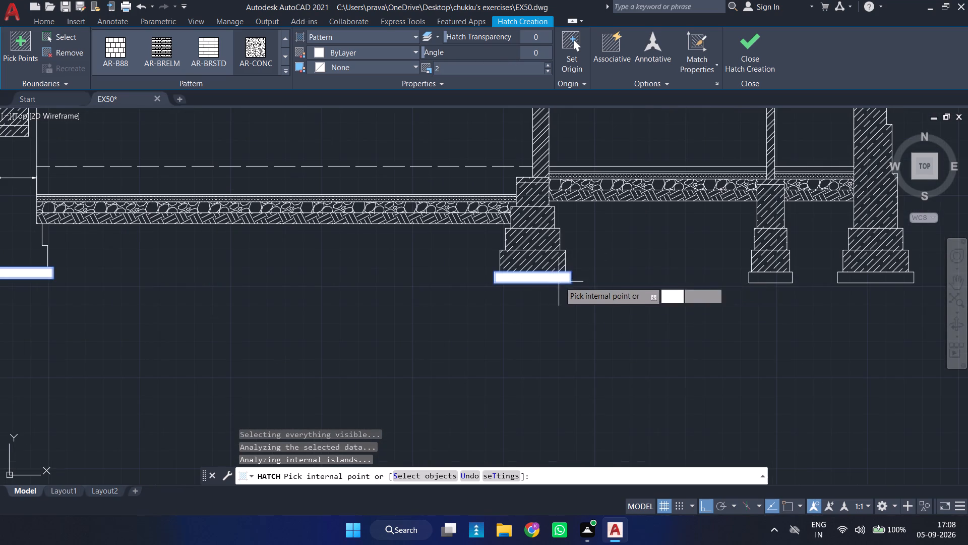
Set the hatch scale to 5, add the bed under the narrow partition-wall footing, and finish the hatch.
left_click(468, 70)
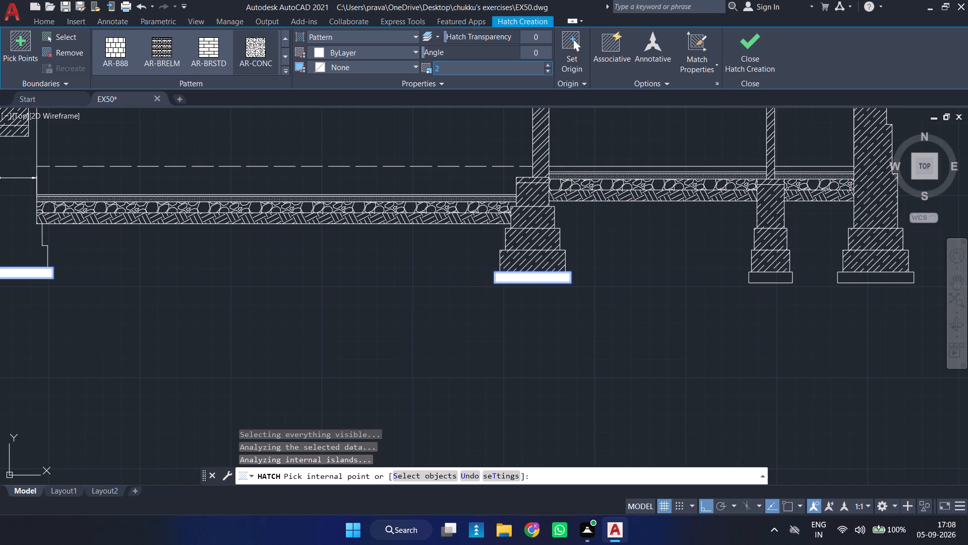
key("BackSpace")
key("5")
key("Return")
left_click(761, 278)
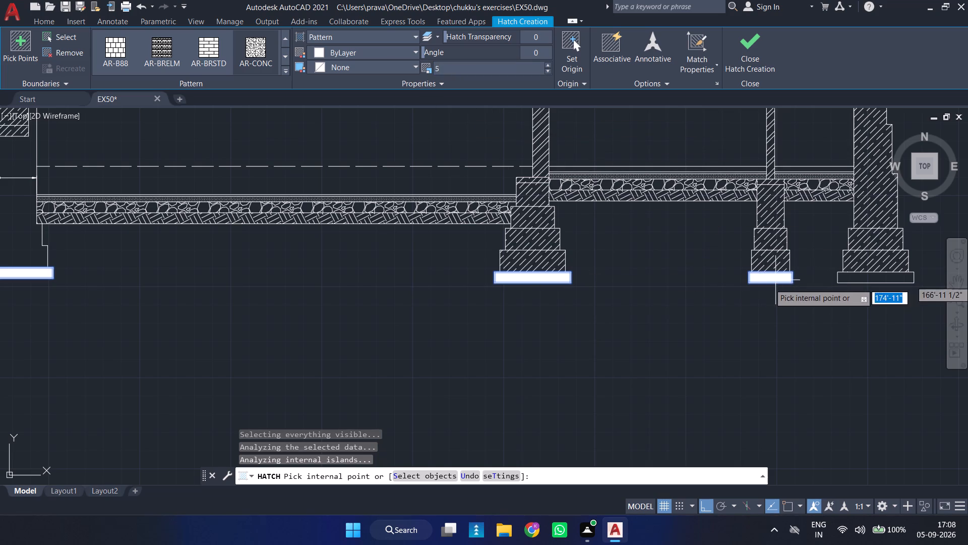
key("Escape")
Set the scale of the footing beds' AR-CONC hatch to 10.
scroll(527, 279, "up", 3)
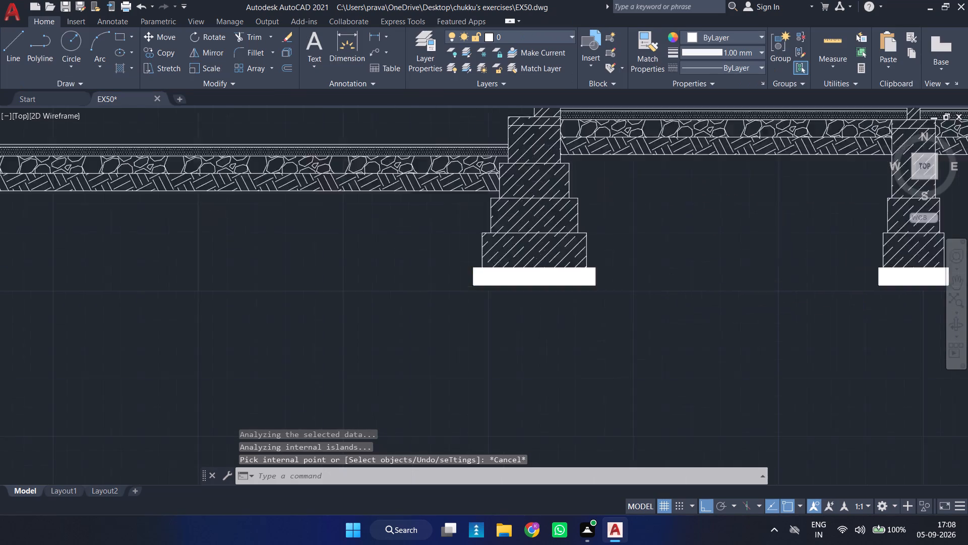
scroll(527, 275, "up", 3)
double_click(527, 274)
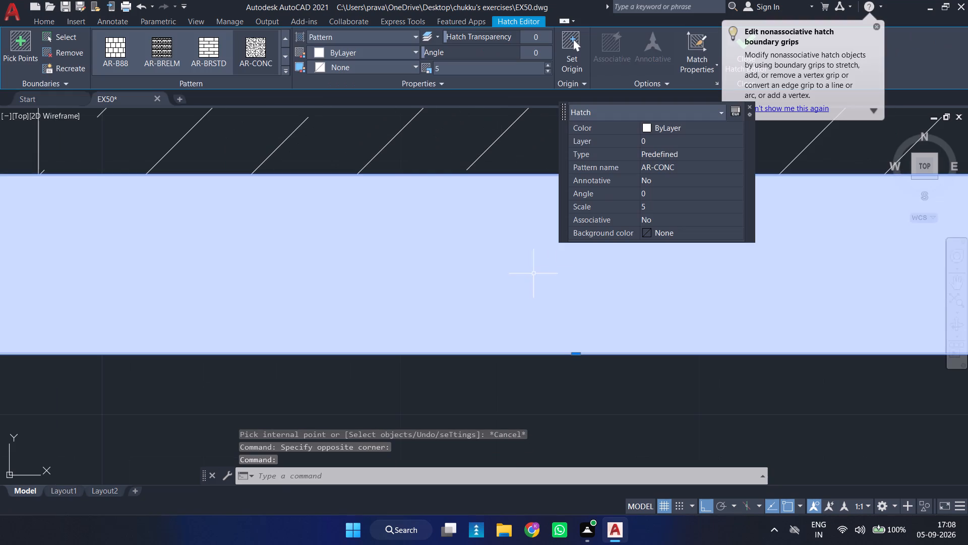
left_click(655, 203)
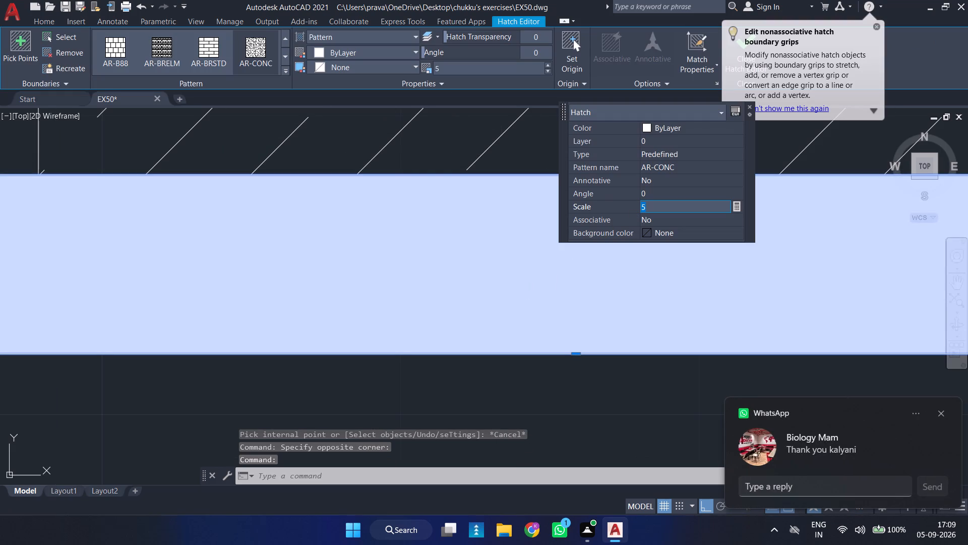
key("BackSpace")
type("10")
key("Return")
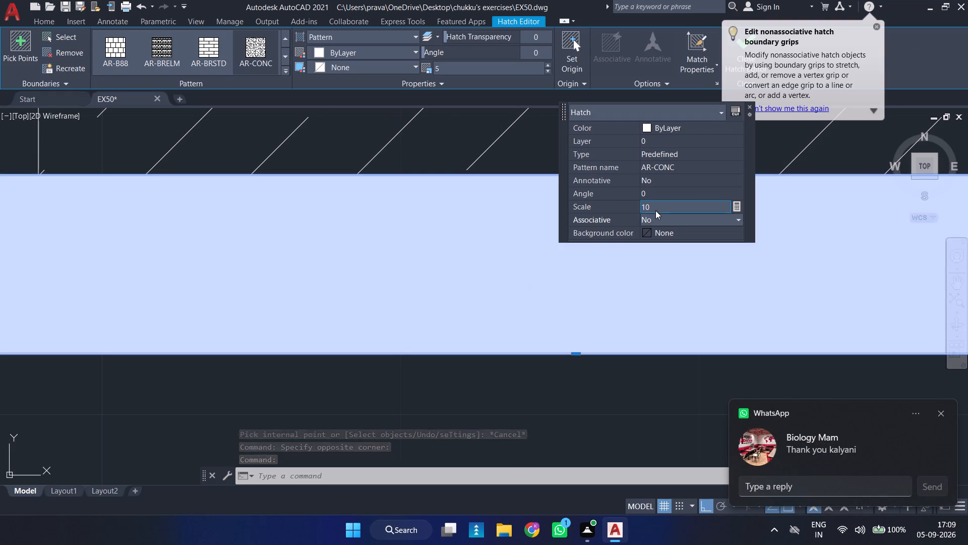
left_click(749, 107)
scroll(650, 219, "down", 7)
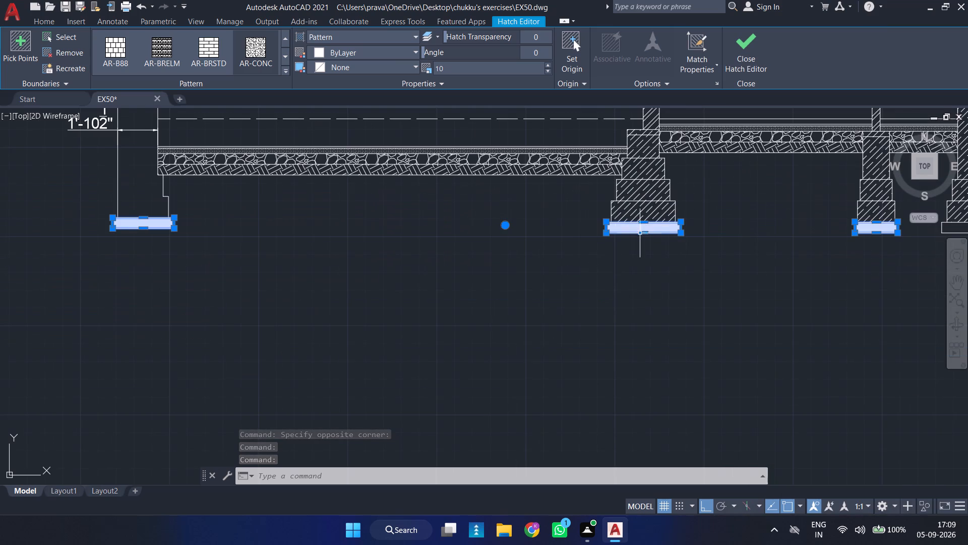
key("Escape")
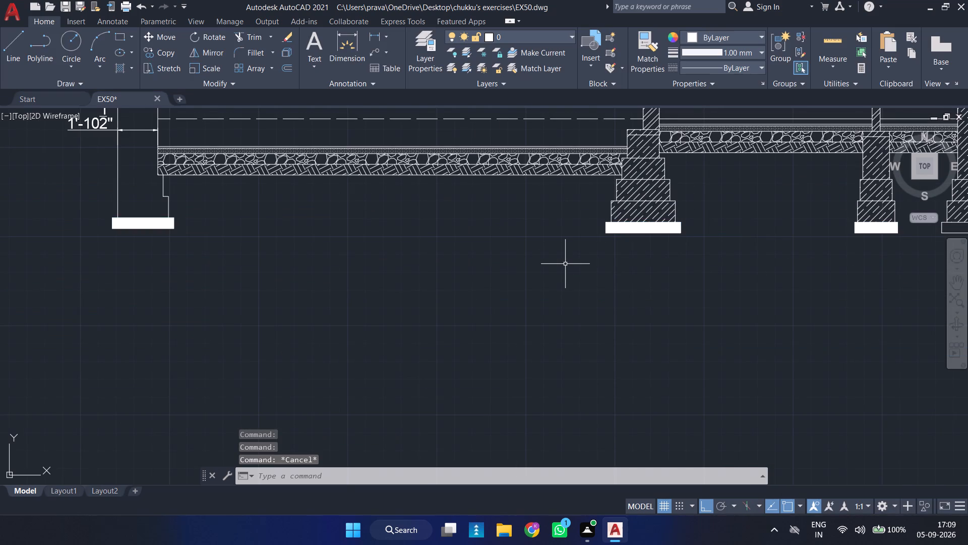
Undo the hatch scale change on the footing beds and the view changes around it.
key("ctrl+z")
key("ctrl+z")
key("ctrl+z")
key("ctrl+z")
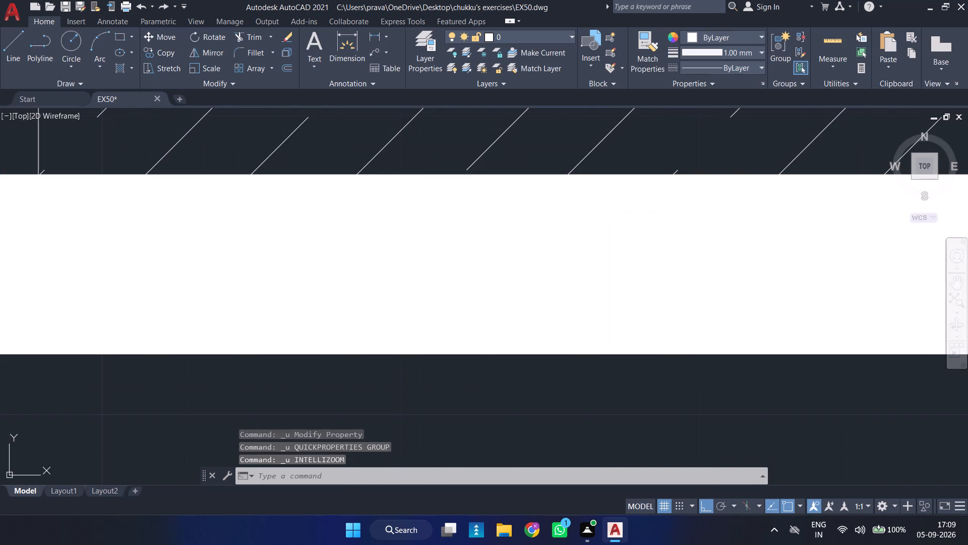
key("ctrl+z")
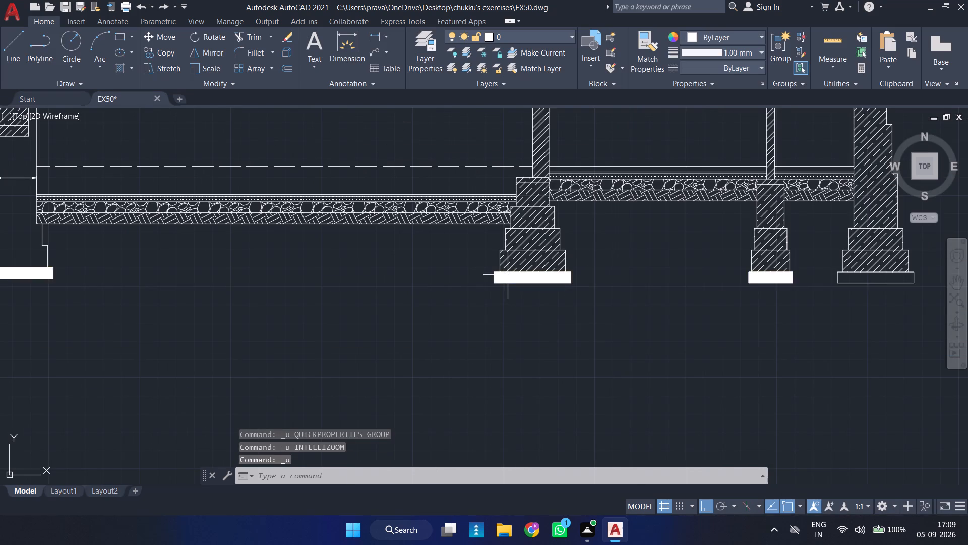
Undo the AR-CONC hatch on the footing beds.
key("ctrl+z")
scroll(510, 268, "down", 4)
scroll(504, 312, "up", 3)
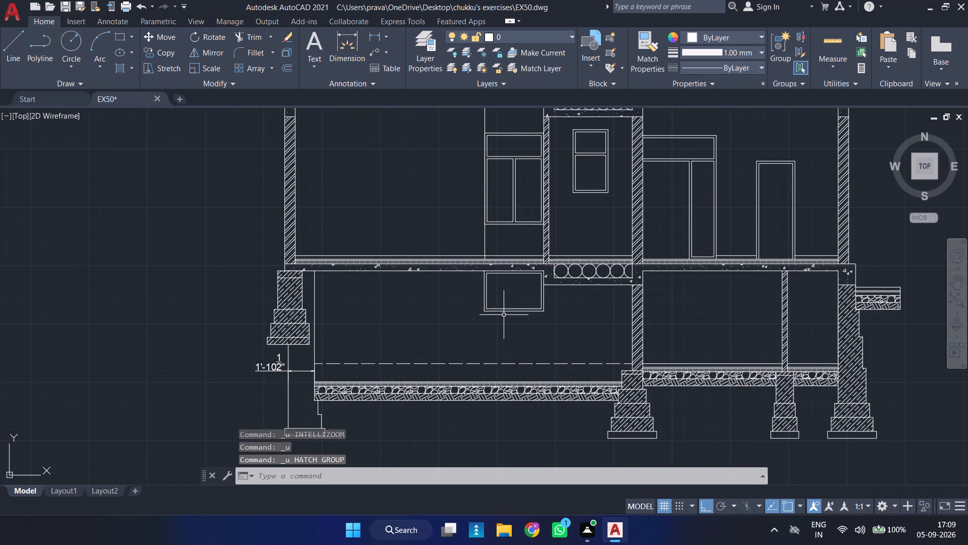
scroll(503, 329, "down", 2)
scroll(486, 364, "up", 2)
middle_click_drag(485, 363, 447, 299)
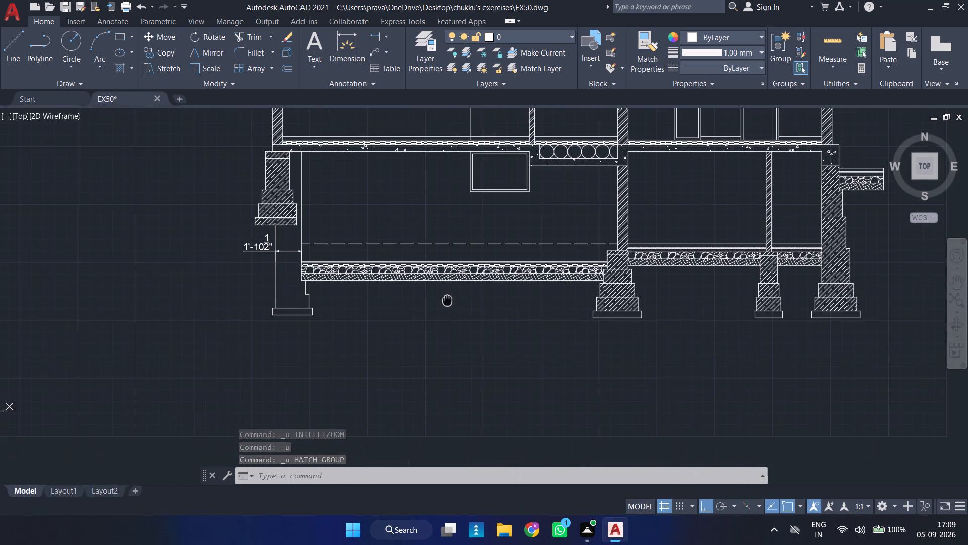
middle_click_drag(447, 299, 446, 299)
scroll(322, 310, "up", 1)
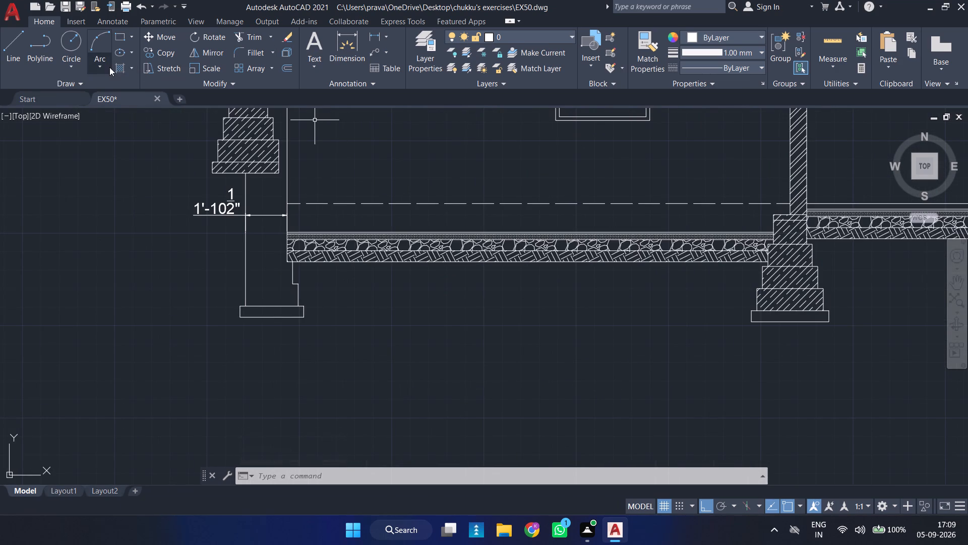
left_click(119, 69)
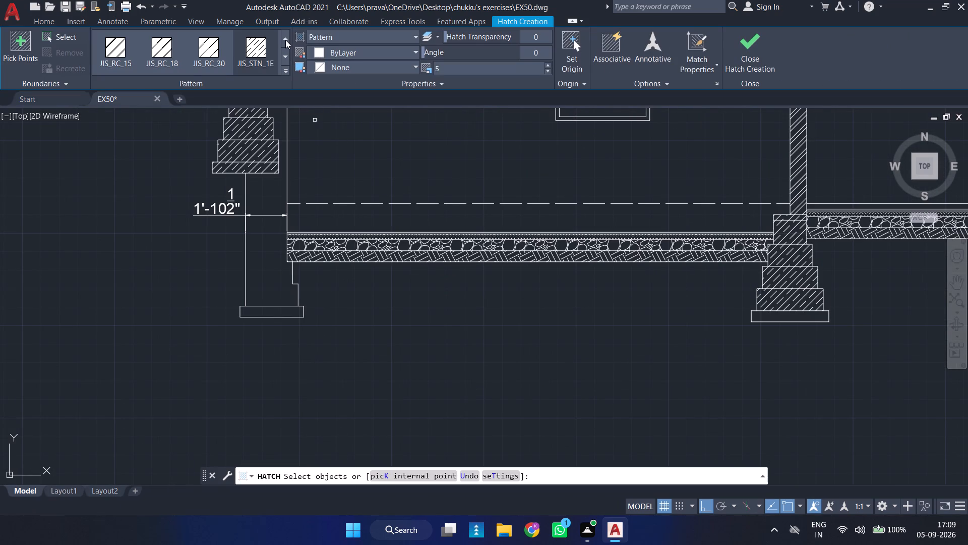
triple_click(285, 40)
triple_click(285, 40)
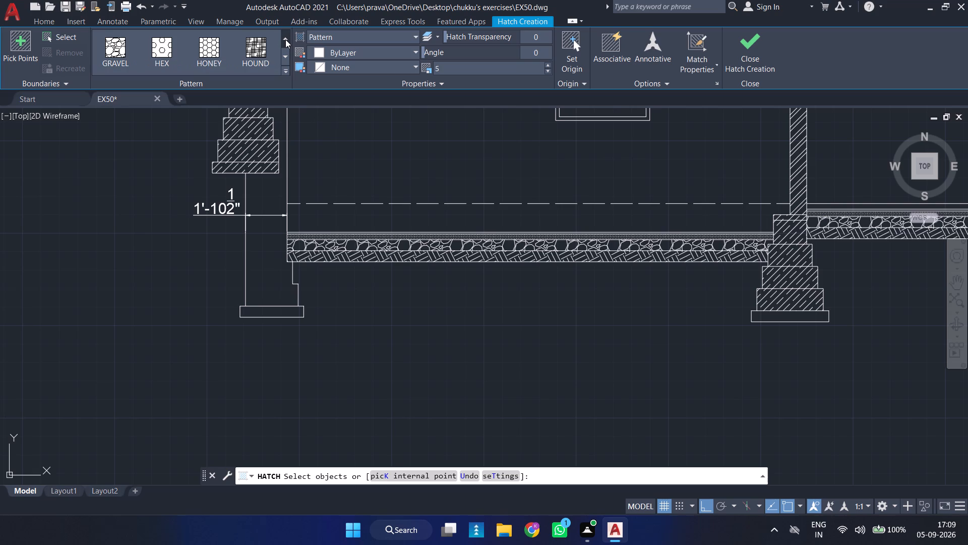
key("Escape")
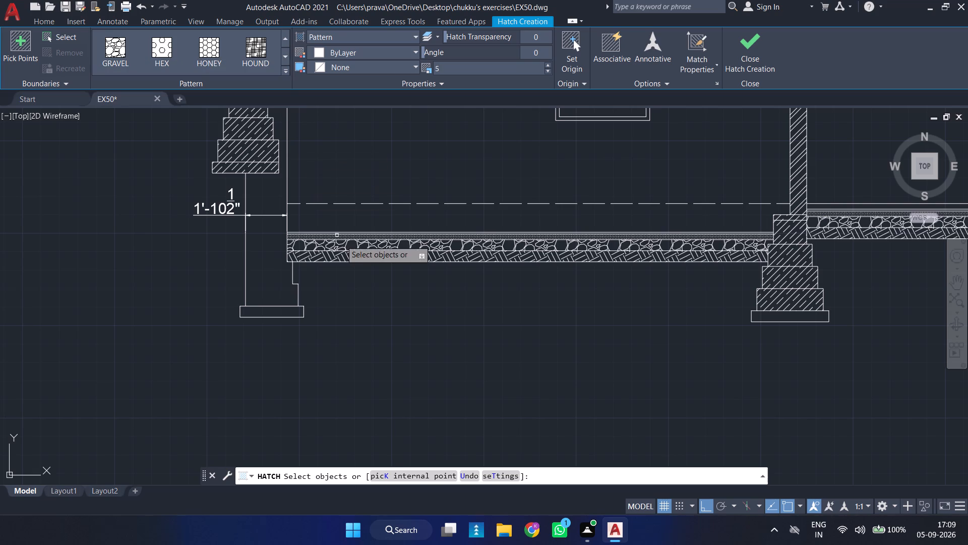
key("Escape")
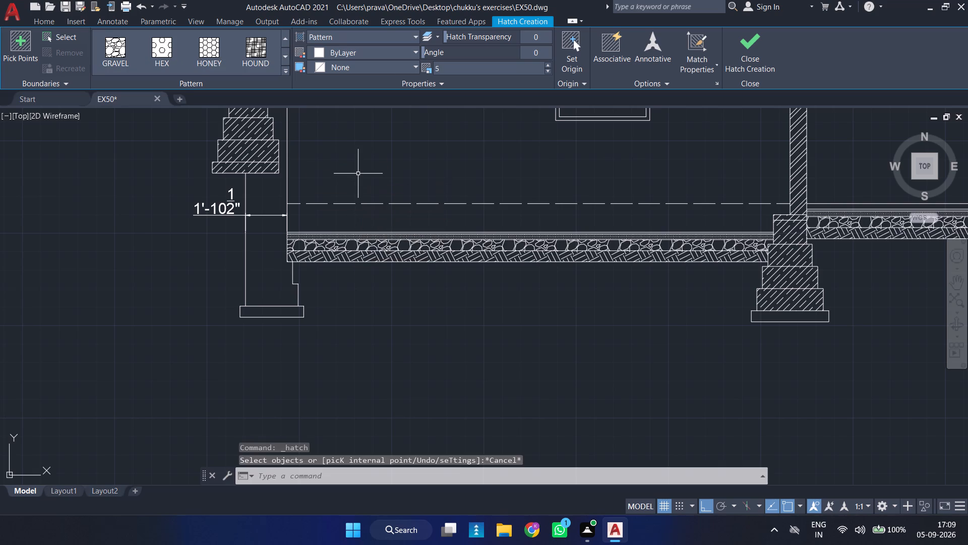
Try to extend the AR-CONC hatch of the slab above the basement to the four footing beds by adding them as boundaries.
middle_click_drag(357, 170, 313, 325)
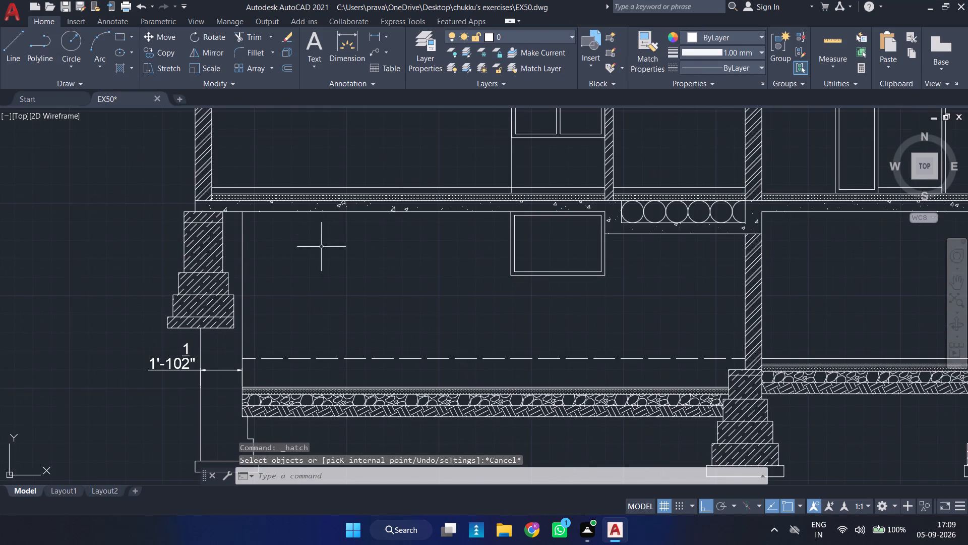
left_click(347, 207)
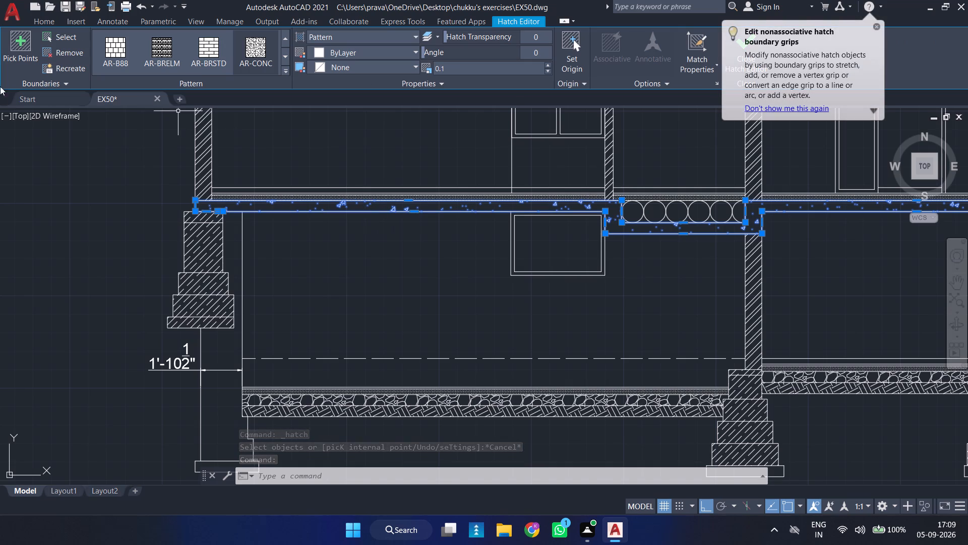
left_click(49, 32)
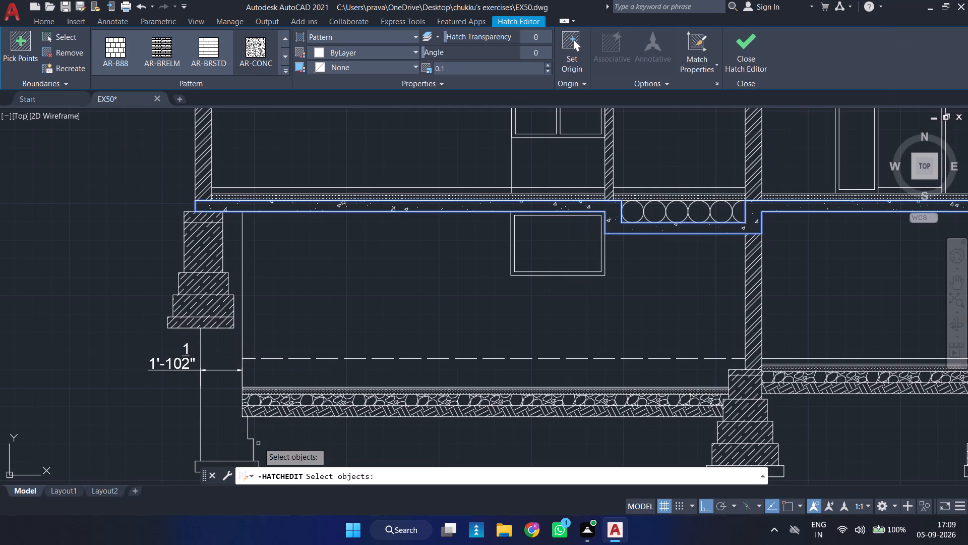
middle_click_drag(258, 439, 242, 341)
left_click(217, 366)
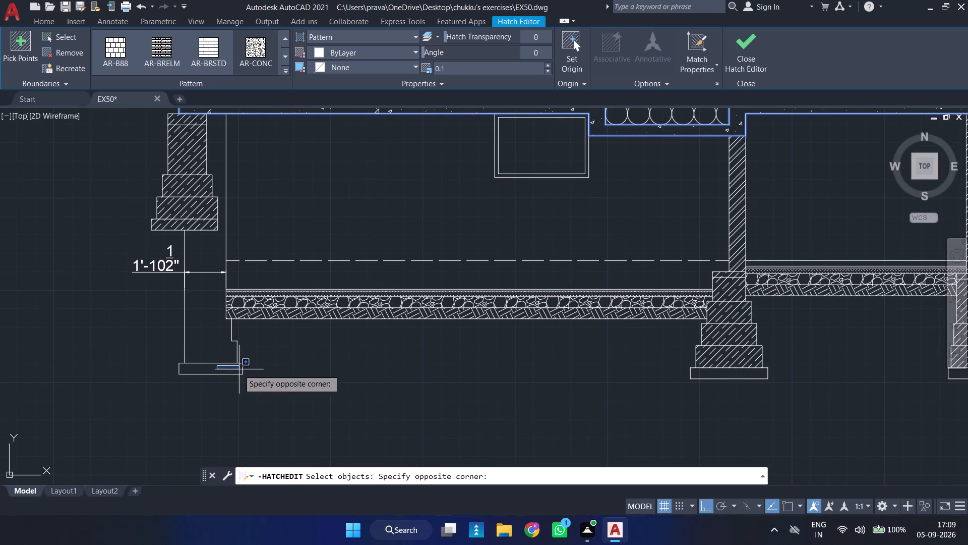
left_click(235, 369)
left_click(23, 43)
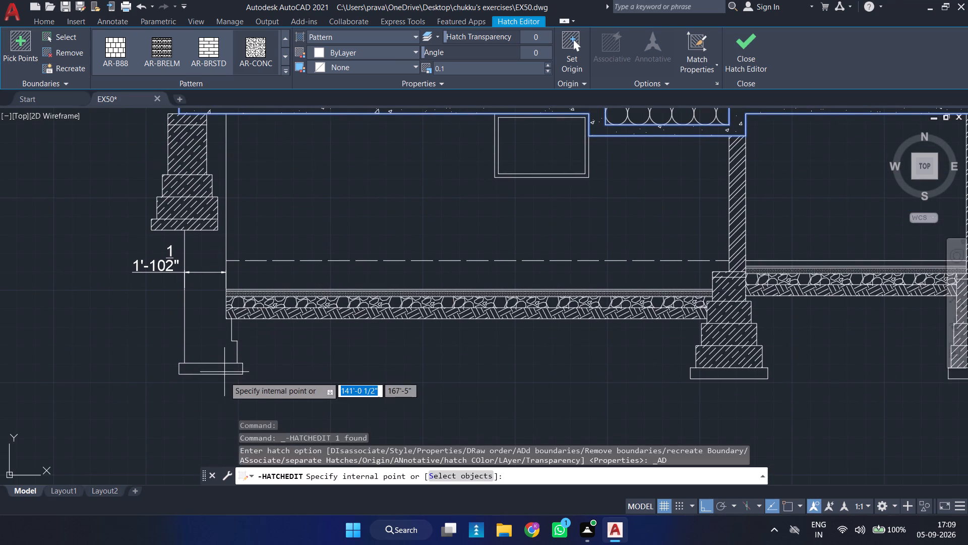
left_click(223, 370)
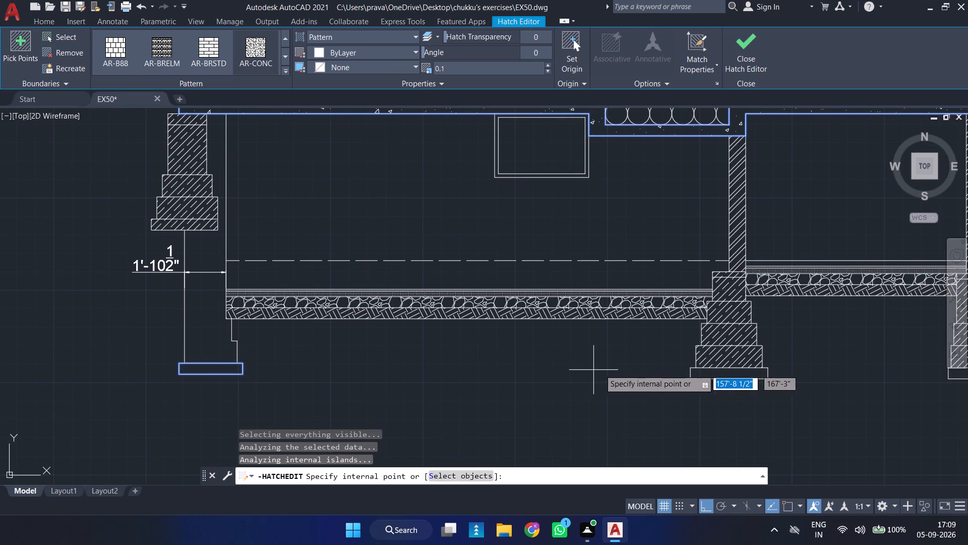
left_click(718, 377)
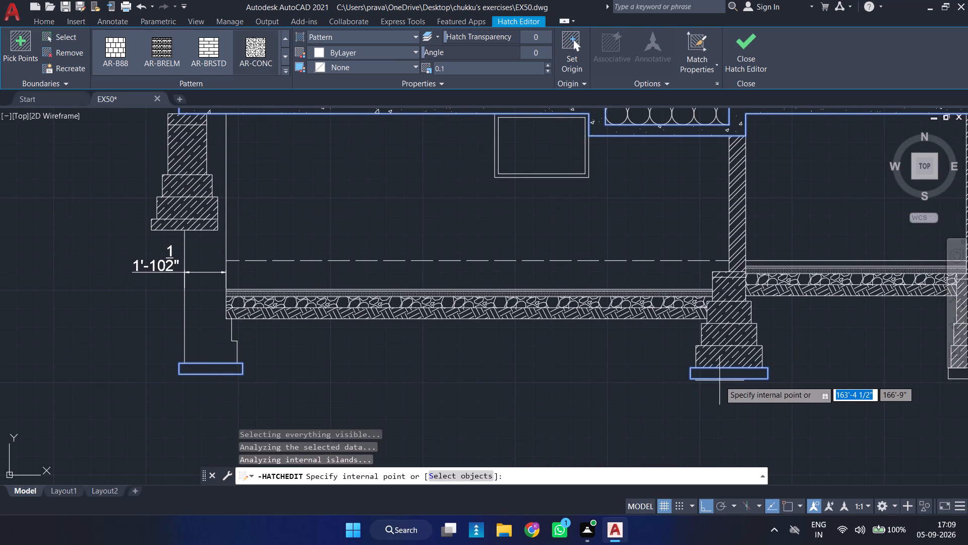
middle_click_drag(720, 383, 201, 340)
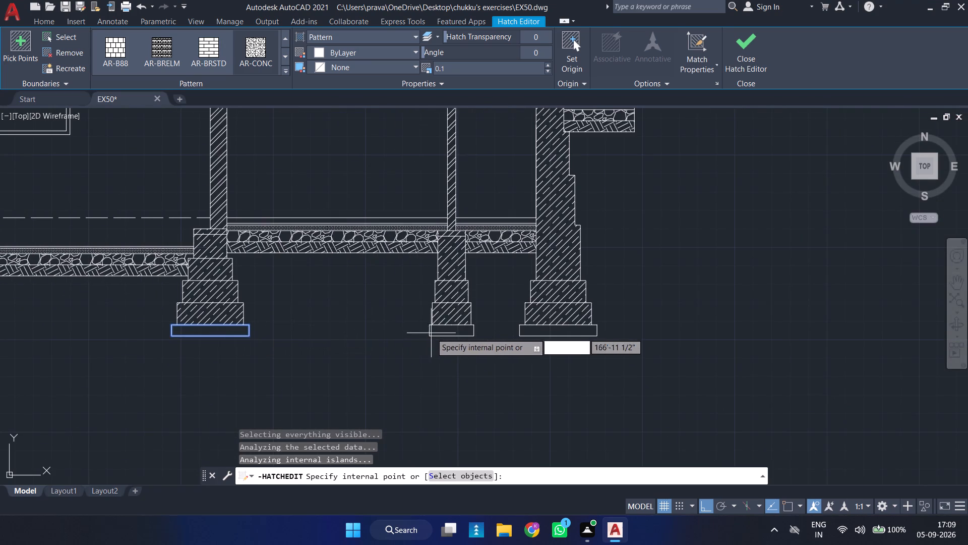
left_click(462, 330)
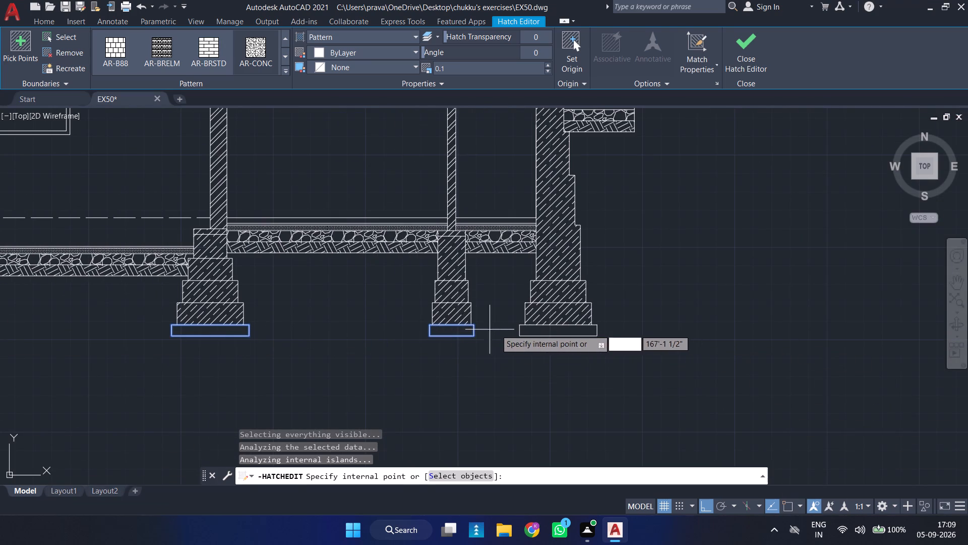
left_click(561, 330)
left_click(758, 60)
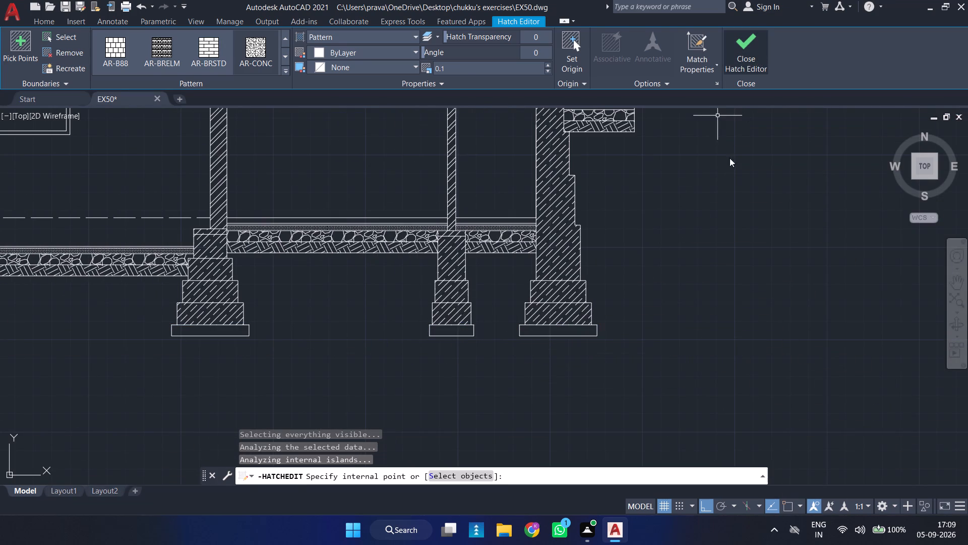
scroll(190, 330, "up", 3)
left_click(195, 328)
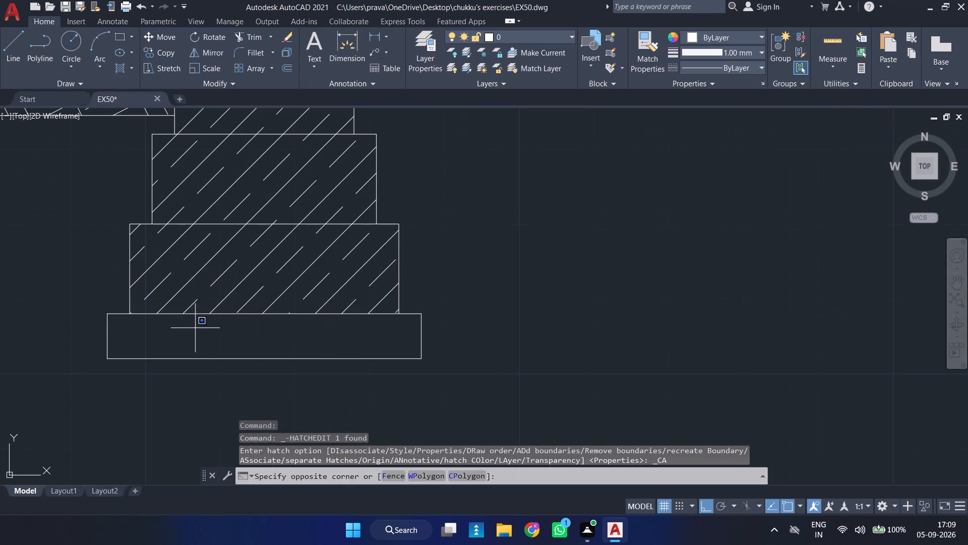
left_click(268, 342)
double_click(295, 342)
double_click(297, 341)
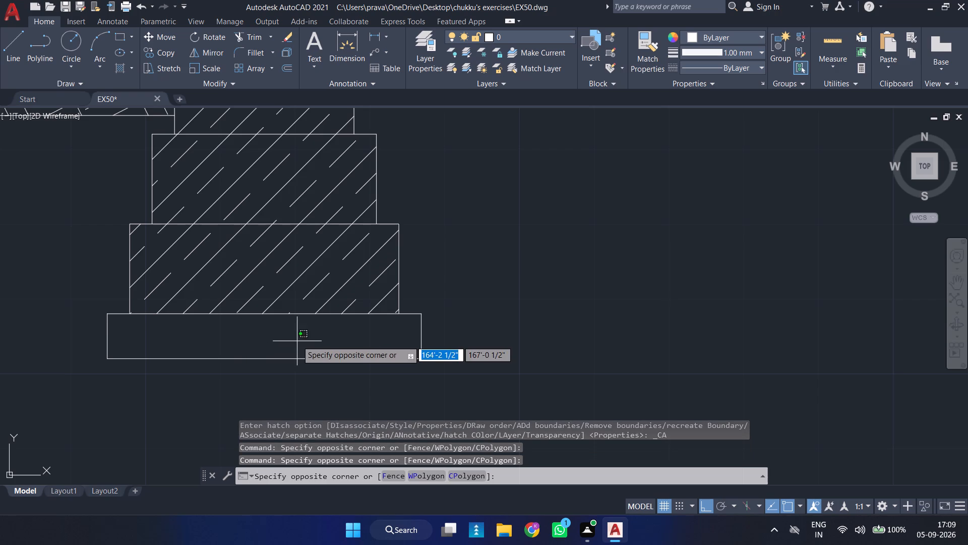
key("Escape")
Hatch the bed under the leftmost lower footing with AR-CONC at scale 0.1.
scroll(330, 338, "down", 3)
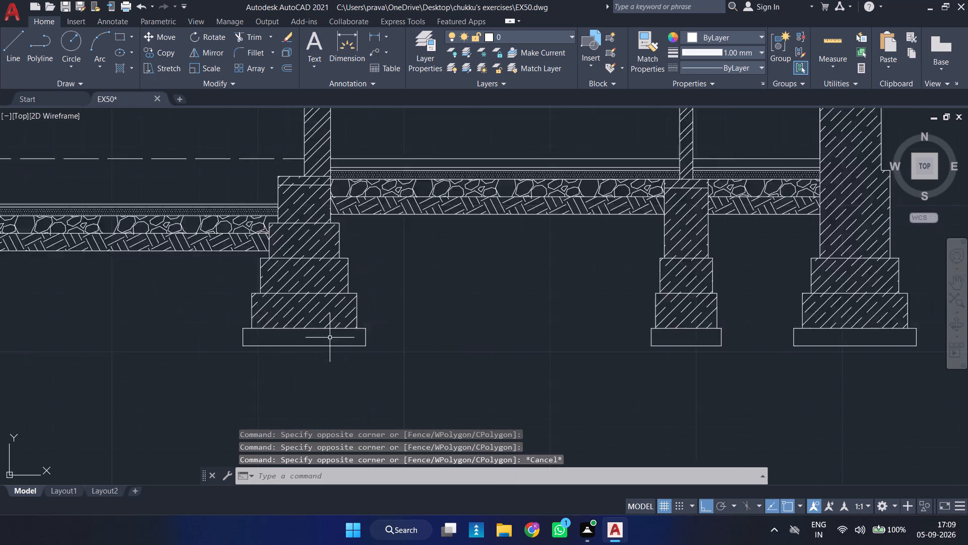
middle_click_drag(163, 341, 648, 357)
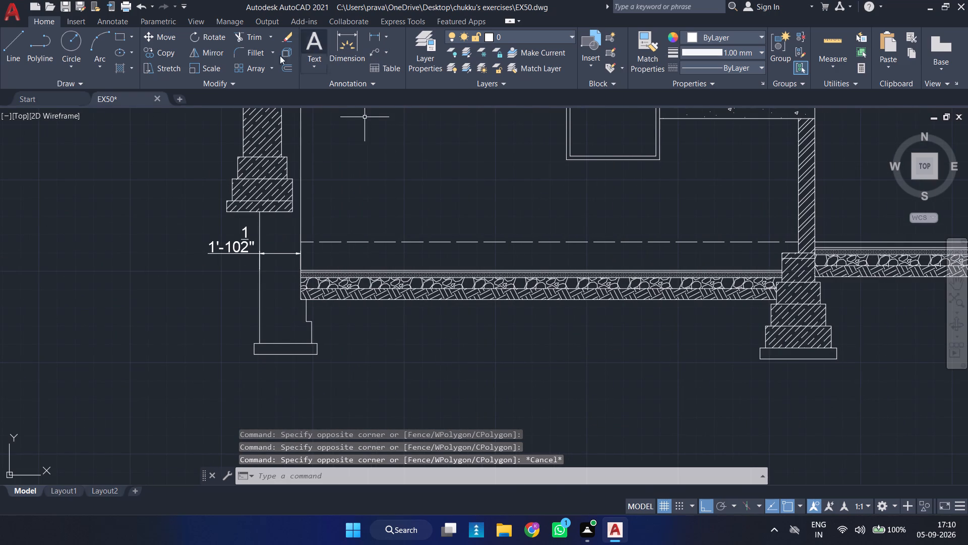
left_click(122, 66)
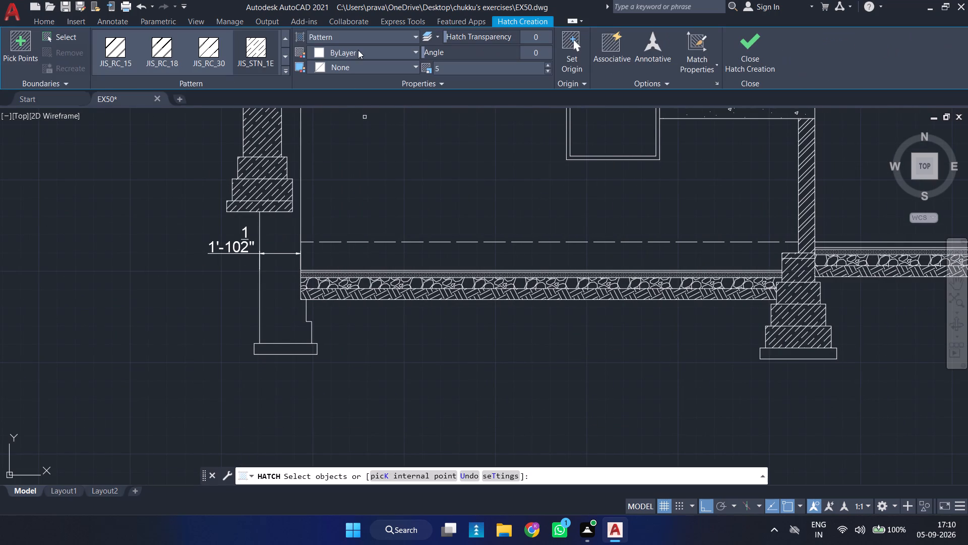
triple_click(282, 36)
triple_click(283, 36)
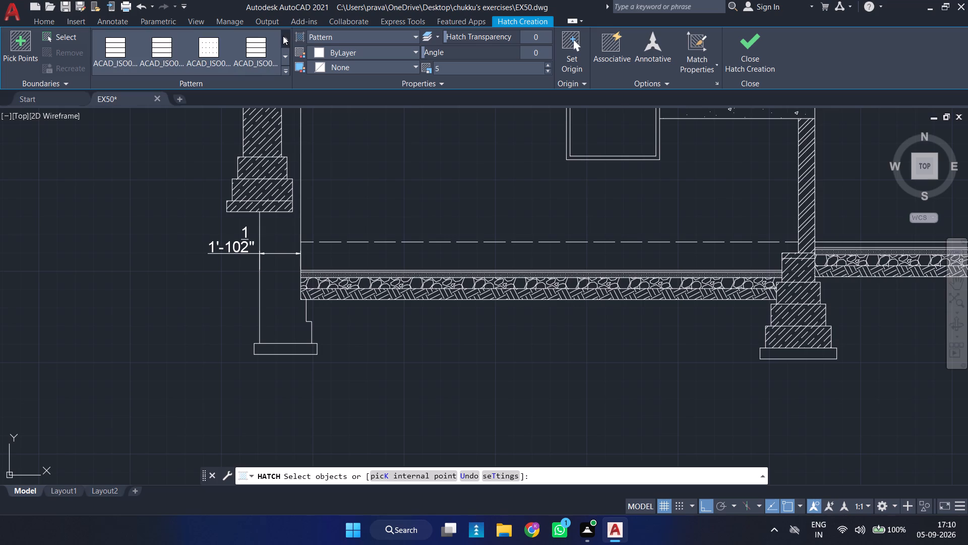
triple_click(283, 36)
left_click(283, 36)
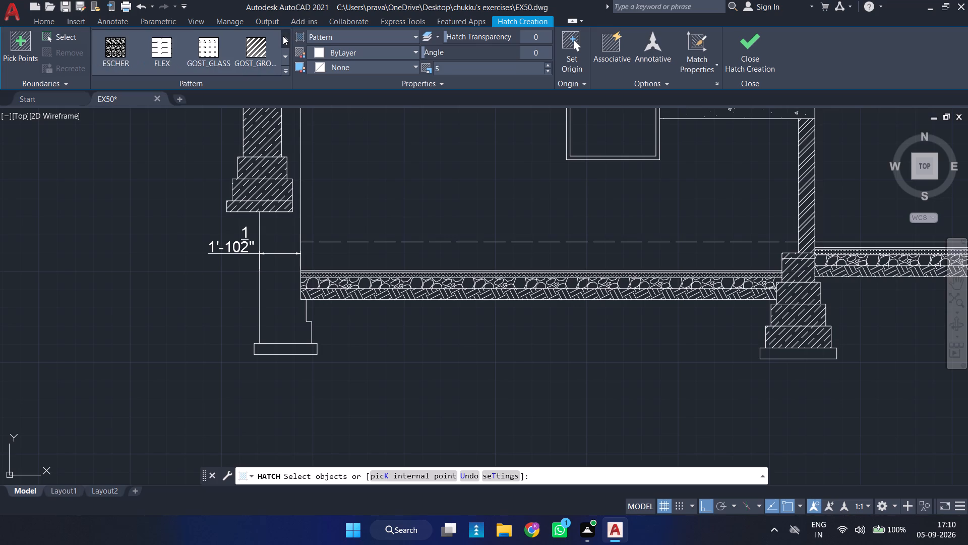
left_click(283, 36)
left_click(283, 36)
left_click(283, 36)
left_click(283, 36)
left_click(283, 36)
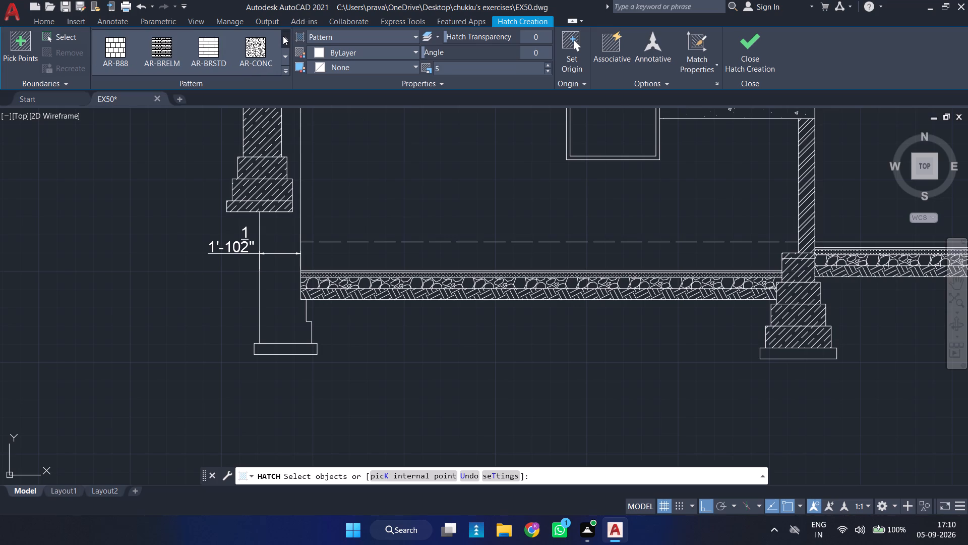
left_click(260, 45)
left_click(456, 68)
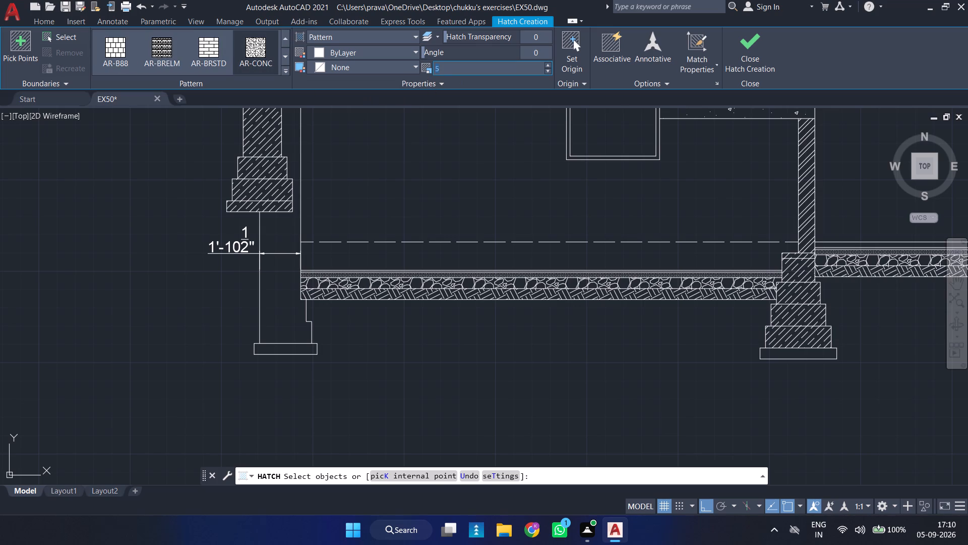
key("BackSpace")
type("0.1")
key("Return")
left_click(293, 349)
left_click(288, 350)
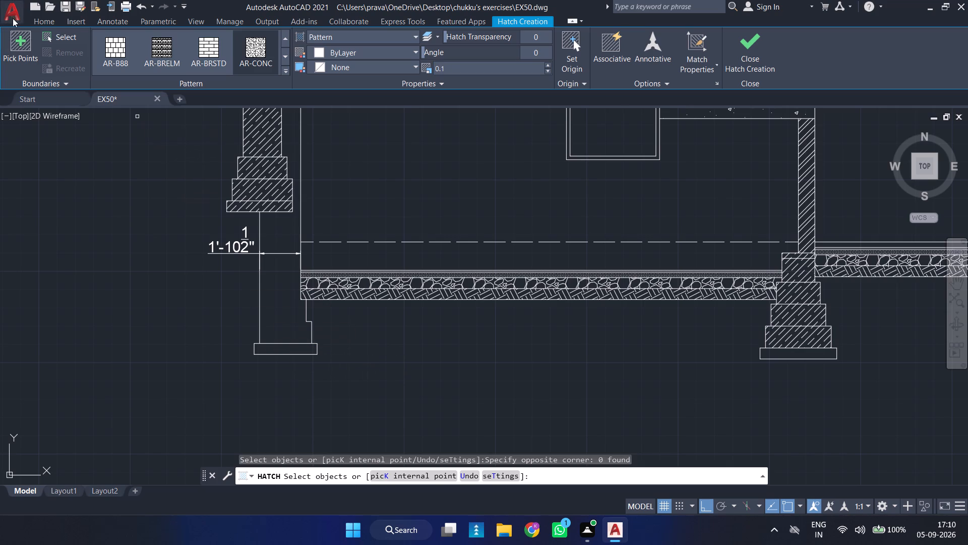
left_click(19, 43)
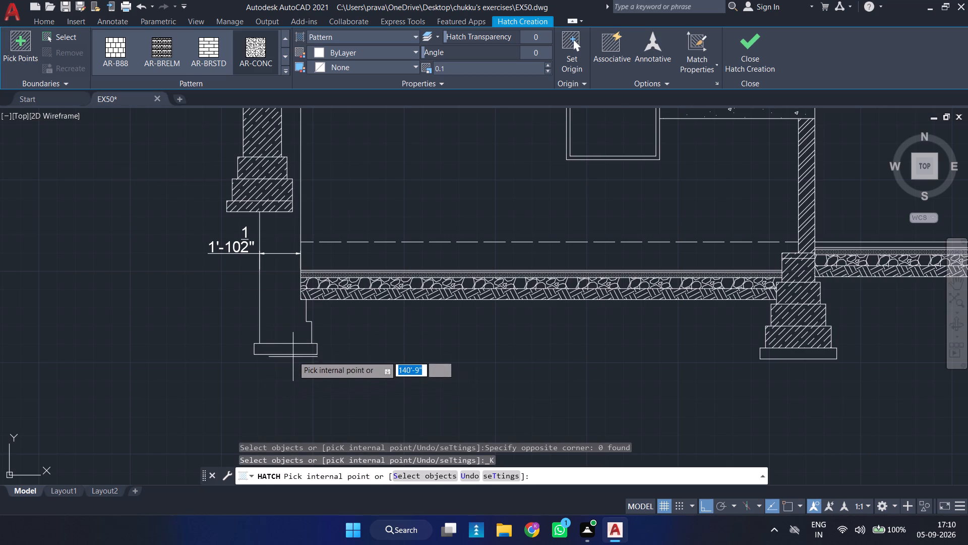
left_click(293, 351)
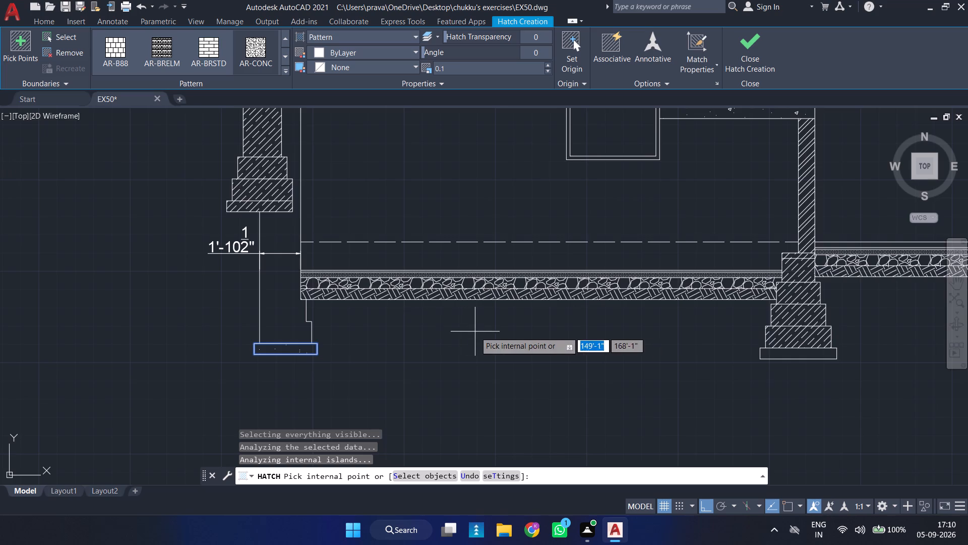
Add the beds under the middle, partition-wall and outer right-hand stepped footings to the AR-CONC hatch, and finish it.
middle_click_drag(477, 338, 165, 339)
scroll(503, 372, "up", 2)
left_click(482, 323)
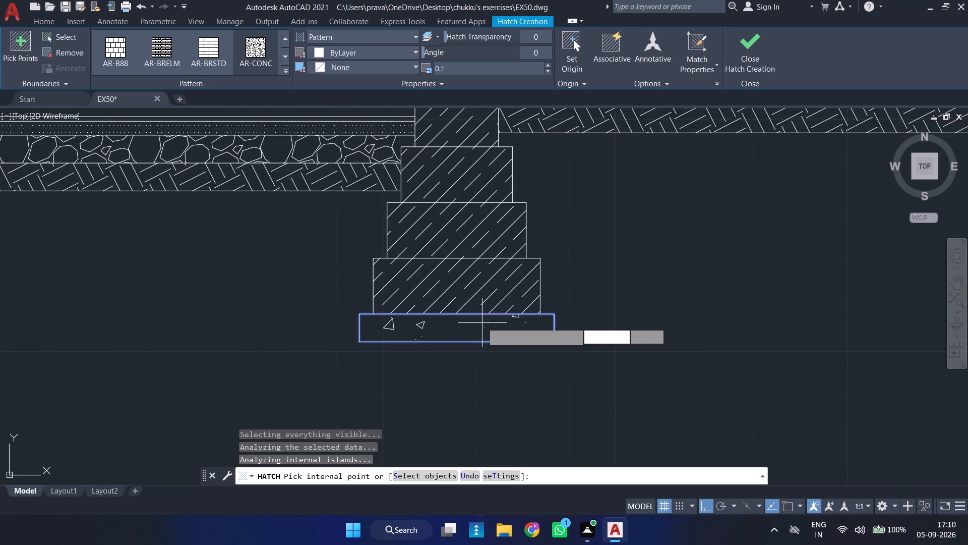
scroll(648, 330, "down", 3)
middle_click_drag(685, 338, 432, 369)
scroll(488, 364, "up", 3)
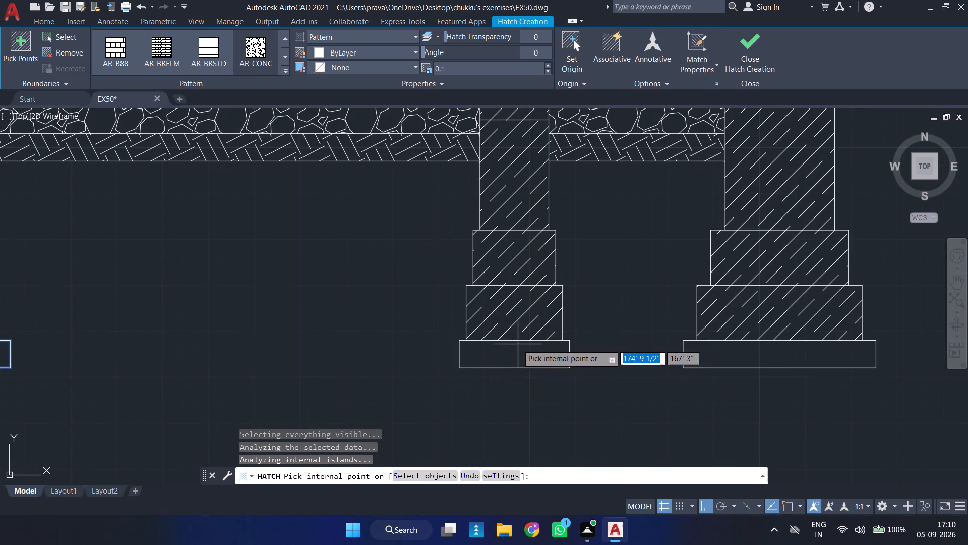
left_click(518, 350)
left_click(763, 352)
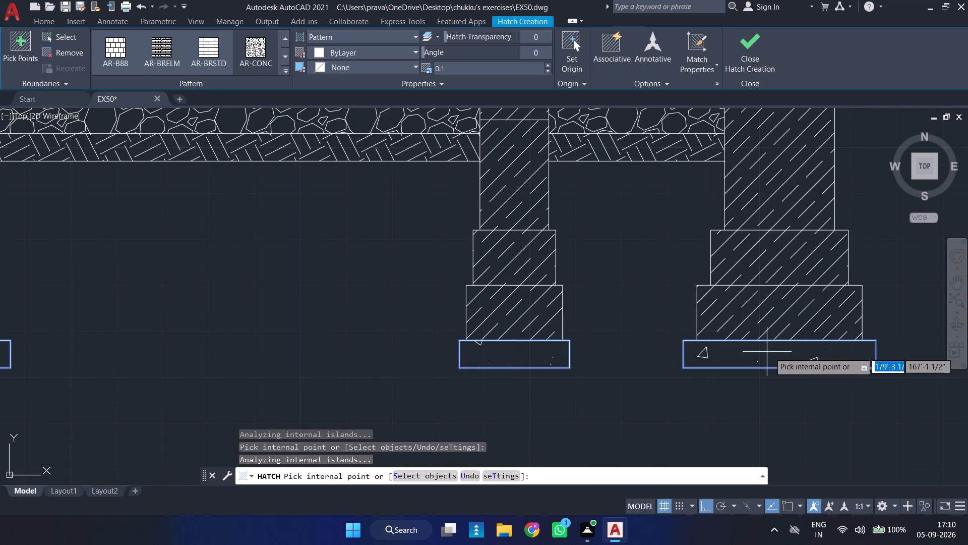
scroll(775, 353, "down", 3)
key("Escape")
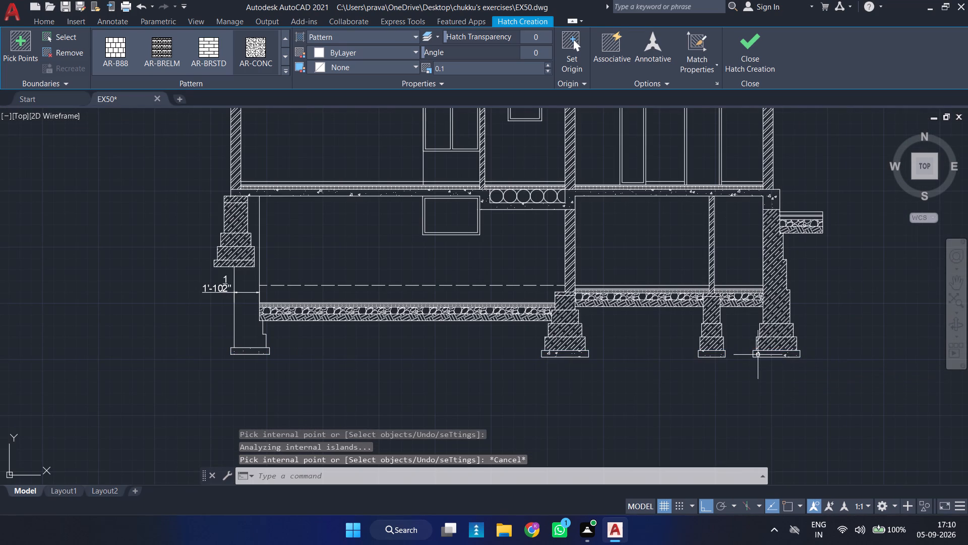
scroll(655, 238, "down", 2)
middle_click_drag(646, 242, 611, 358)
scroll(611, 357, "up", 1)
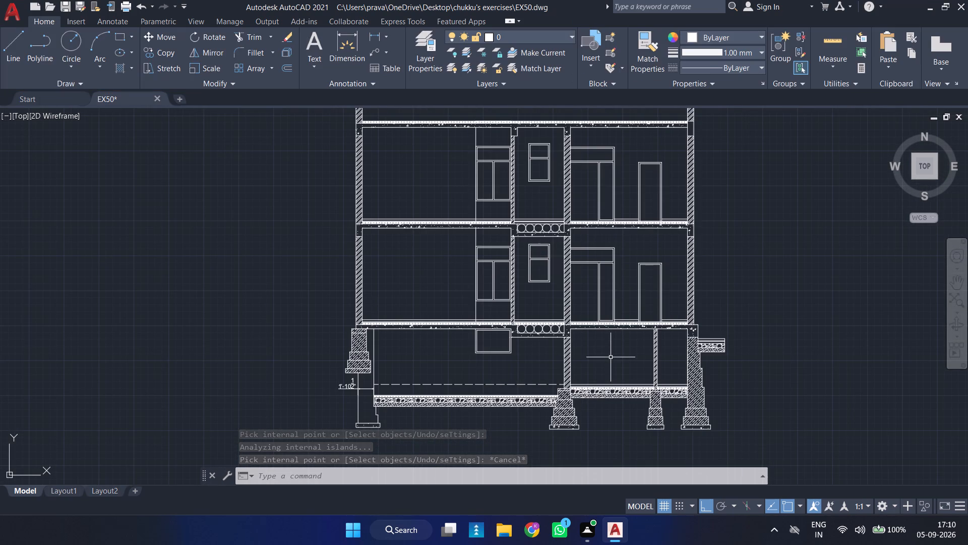
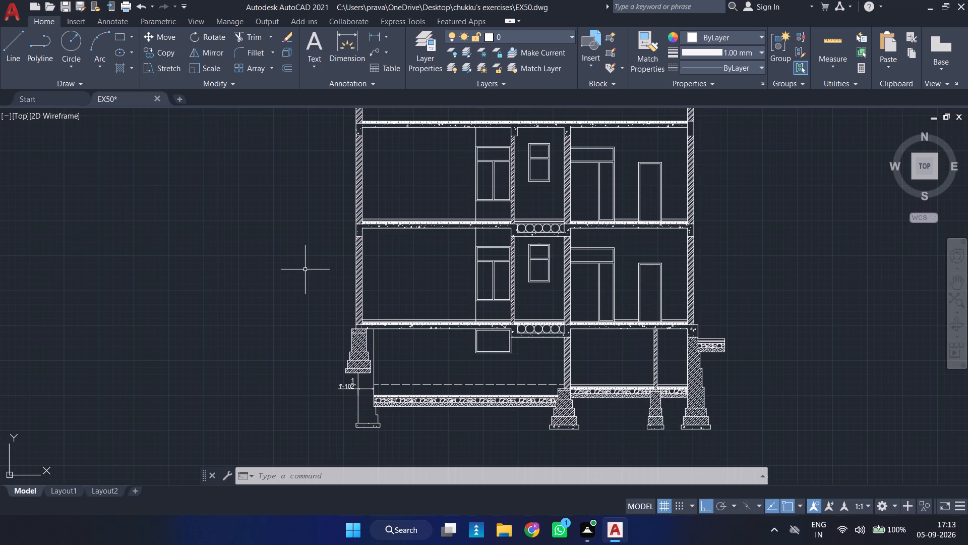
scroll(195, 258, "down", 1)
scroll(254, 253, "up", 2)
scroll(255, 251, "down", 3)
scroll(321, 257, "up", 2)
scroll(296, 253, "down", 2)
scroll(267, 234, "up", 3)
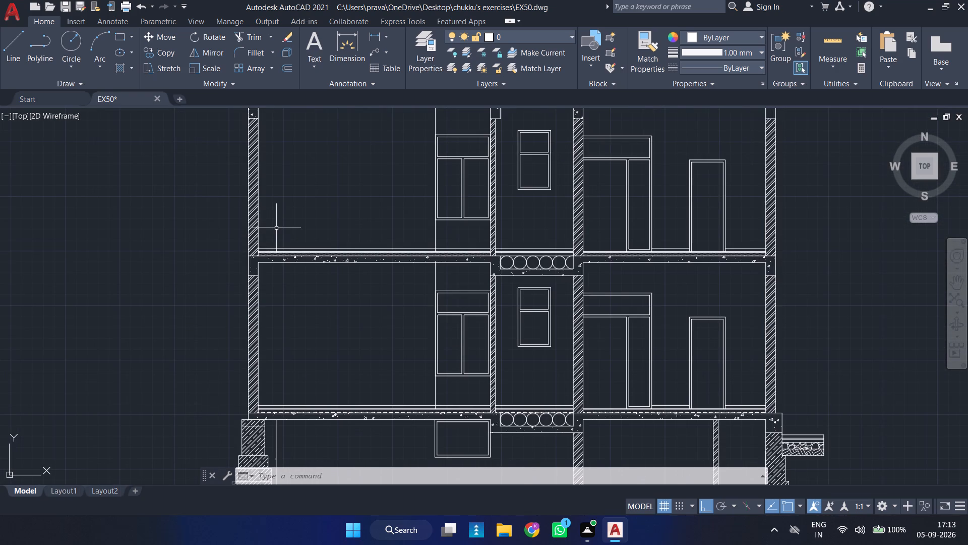
Add a vertical linear dimension for the height of the left parapet wall, placed outside the building.
scroll(179, 219, "down", 3)
middle_click_drag(174, 220, 172, 280)
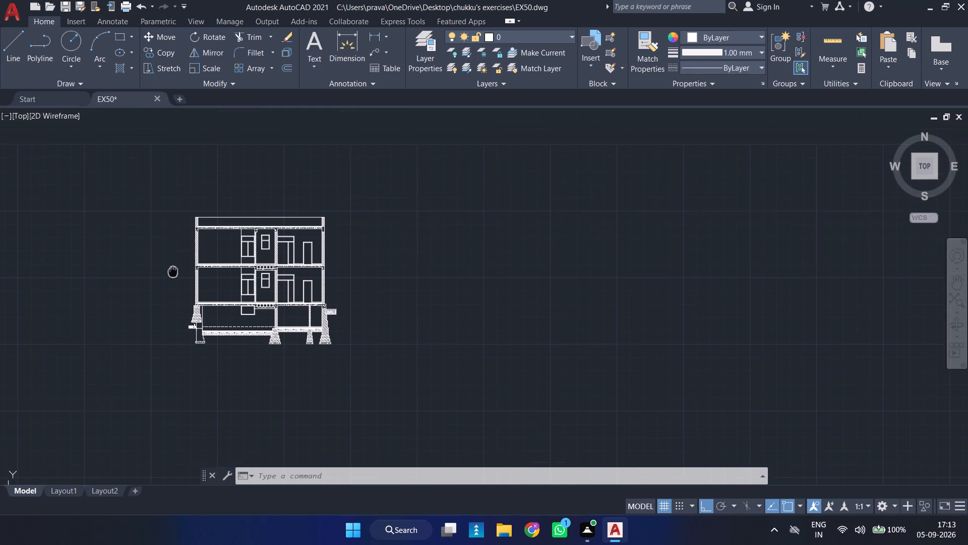
middle_click_drag(172, 280, 171, 286)
left_click(373, 30)
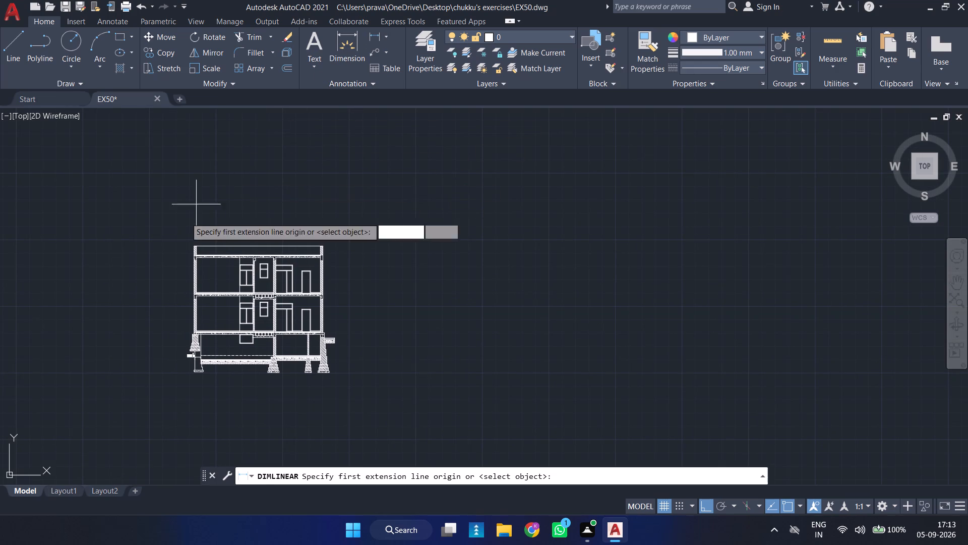
scroll(159, 263, "up", 2)
scroll(214, 234, "up", 2)
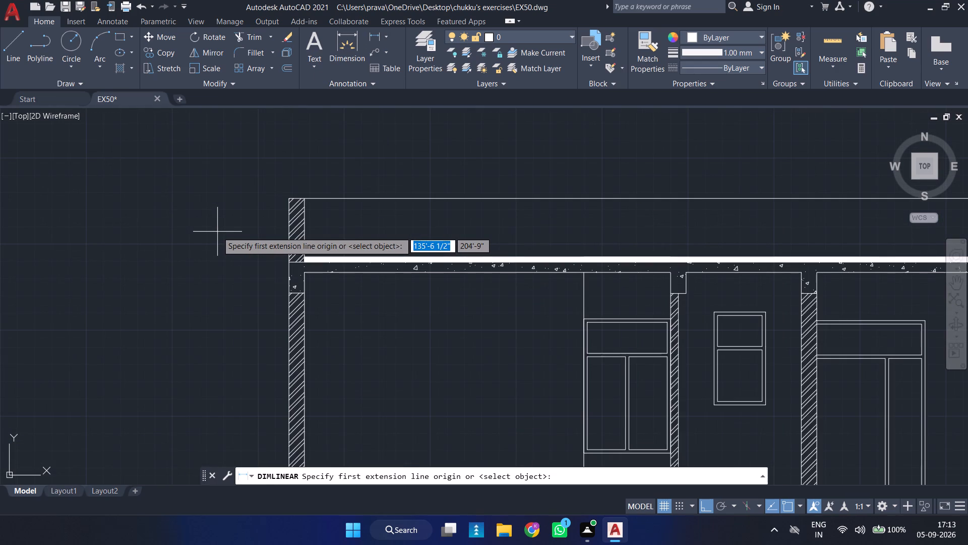
scroll(256, 224, "up", 2)
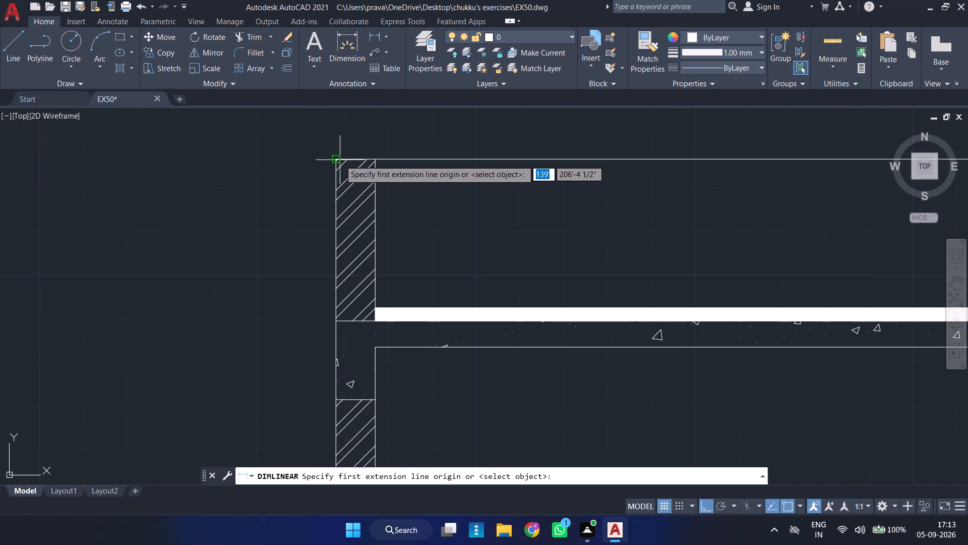
left_click(338, 160)
left_click(335, 322)
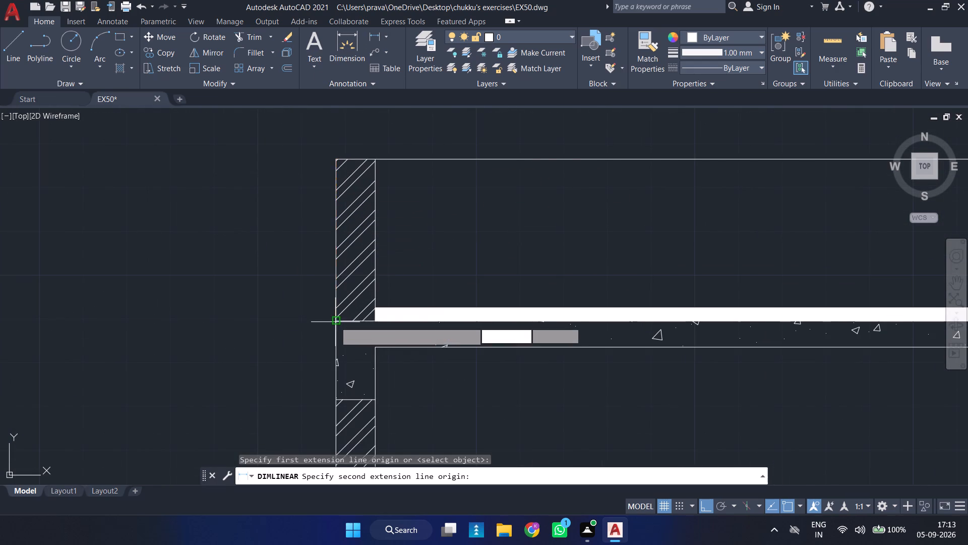
left_click(291, 331)
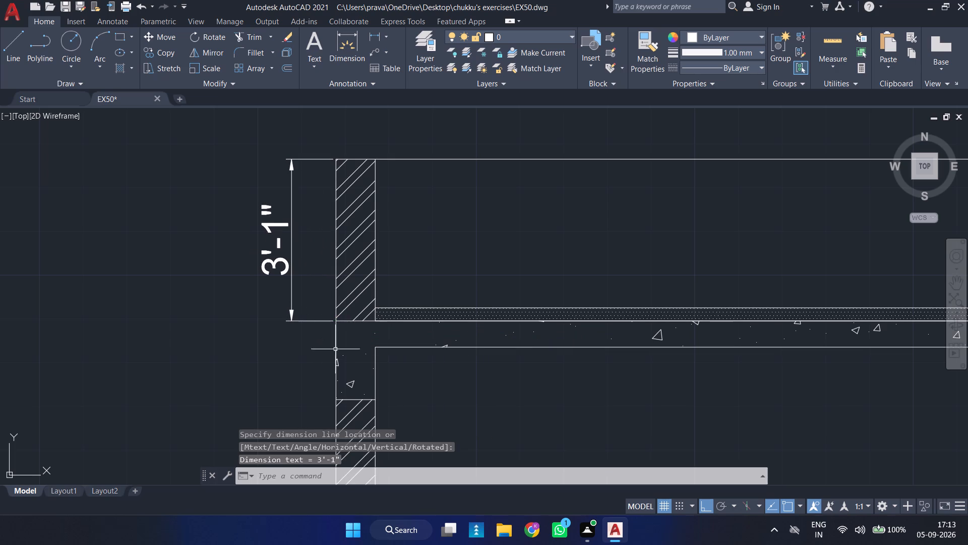
Add vertical linear dimensions for the beam depths in the left outer wall at the roof slab and the floor slab below it.
key("space")
left_click(338, 320)
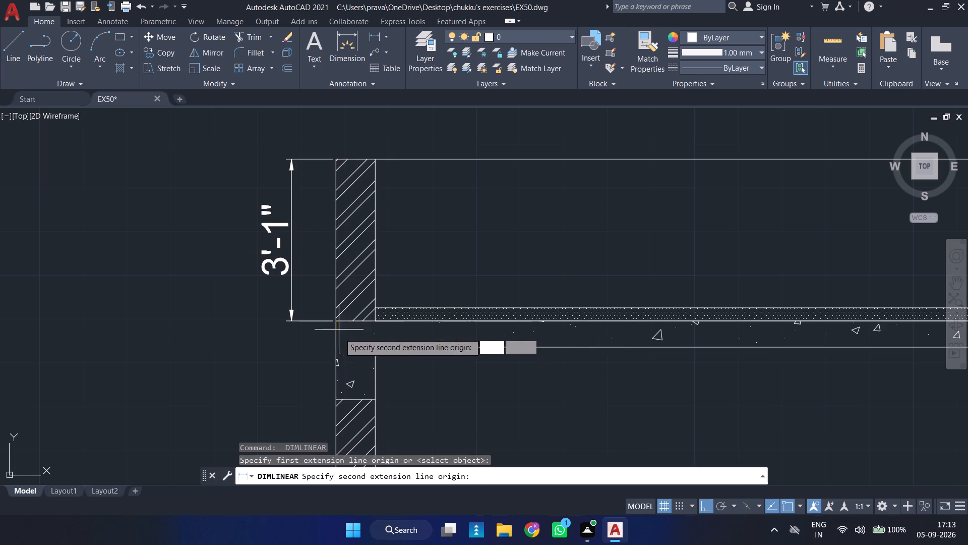
left_click(335, 401)
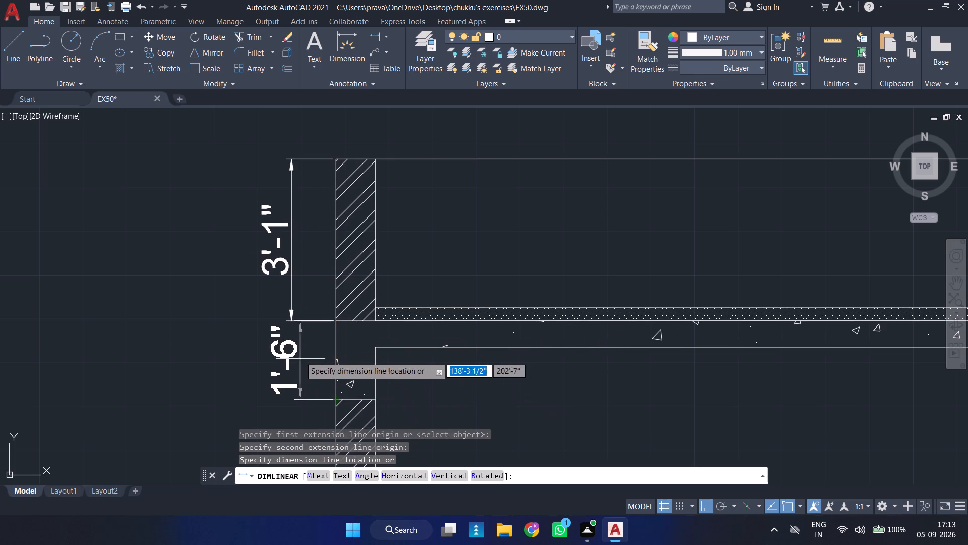
left_click(289, 322)
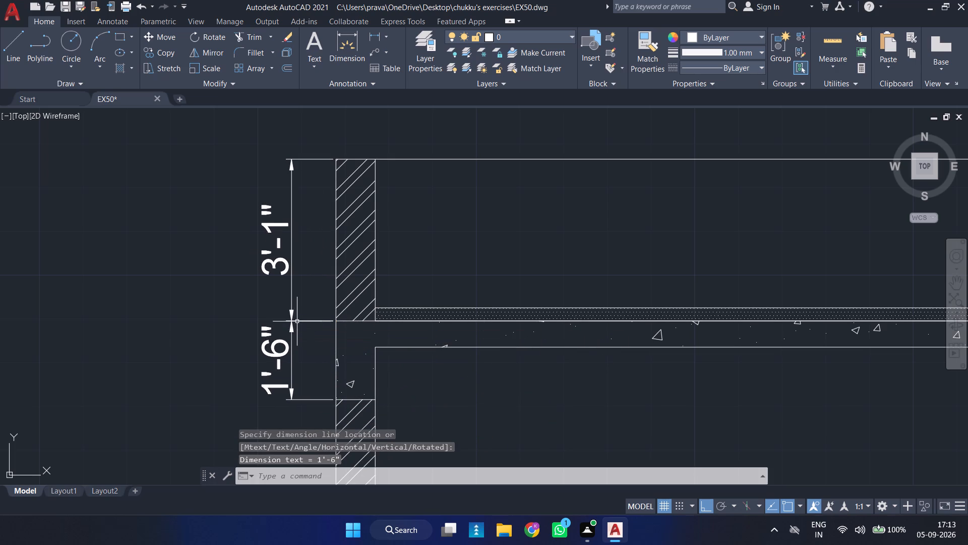
scroll(296, 325, "down", 3)
middle_click_drag(295, 338, 264, 210)
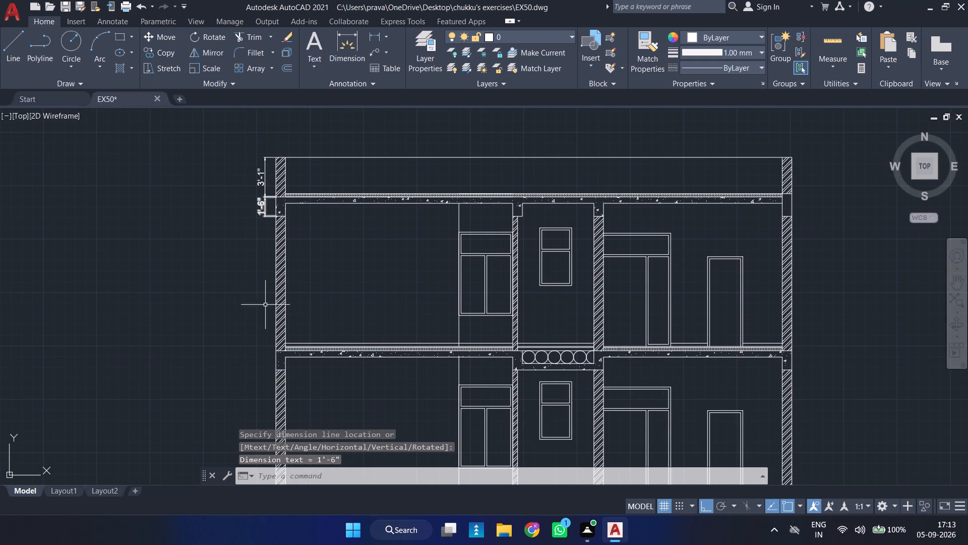
key("space")
scroll(265, 369, "up", 3)
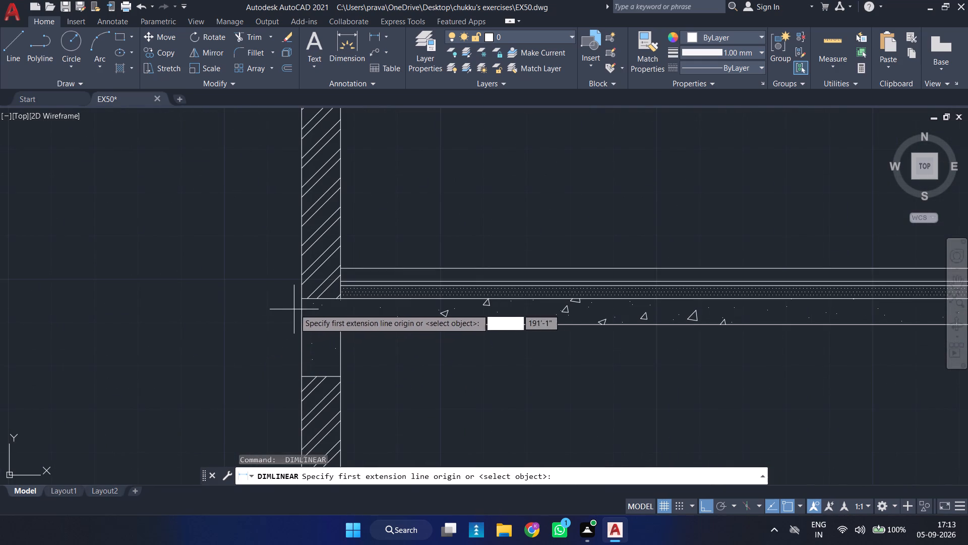
left_click(304, 302)
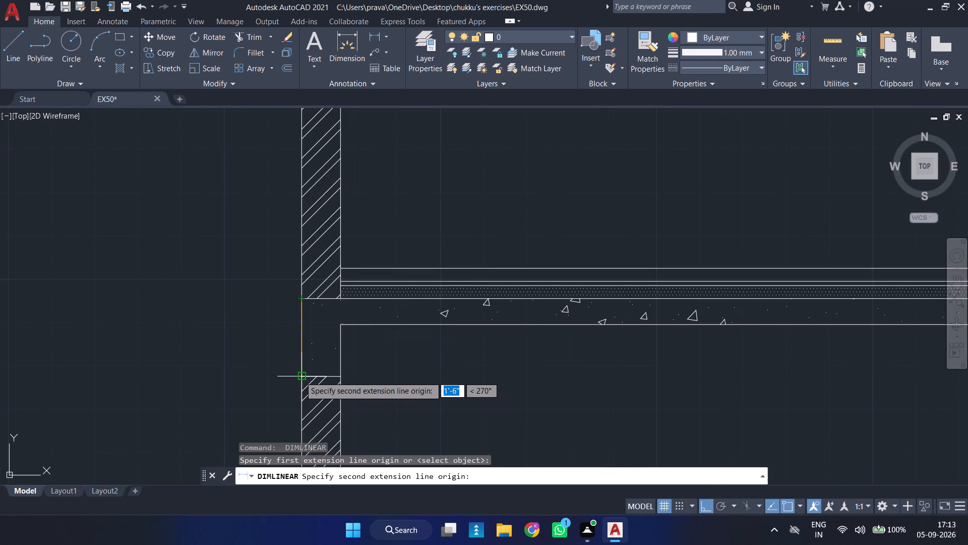
left_click(300, 376)
left_click(267, 379)
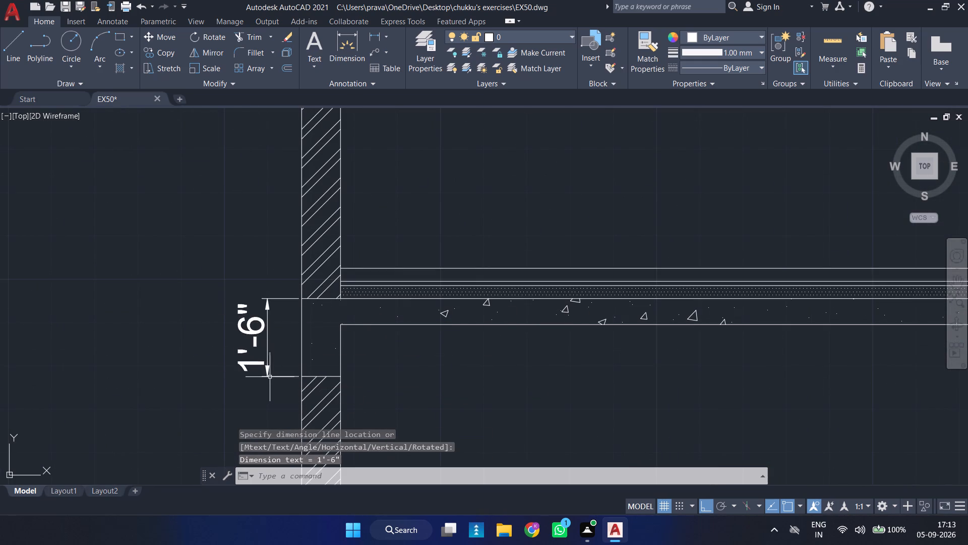
Dimension the height of the lowest course of the upper left stepped footing, placing the dimension outside the footing.
scroll(356, 354, "down", 3)
middle_click_drag(407, 379, 295, 302)
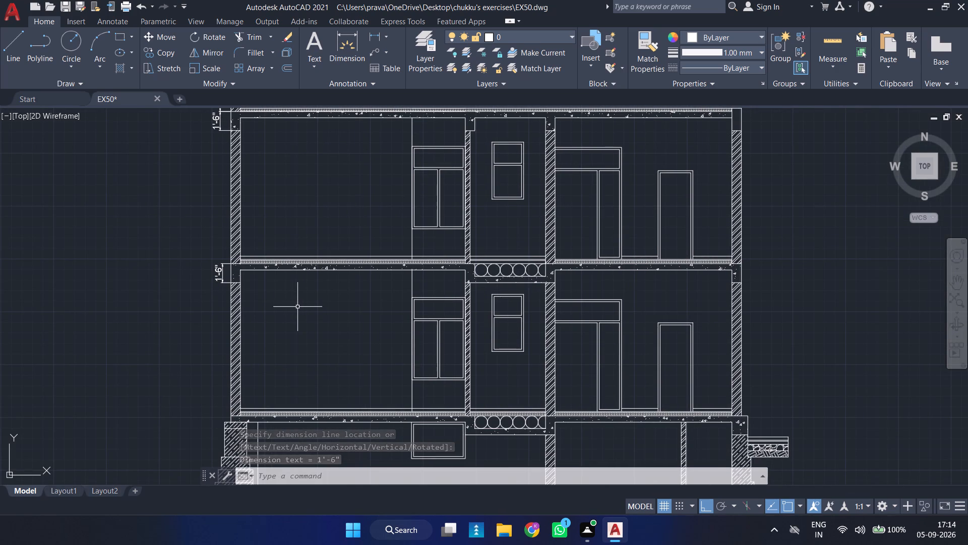
key("space")
middle_click_drag(268, 352, 291, 199)
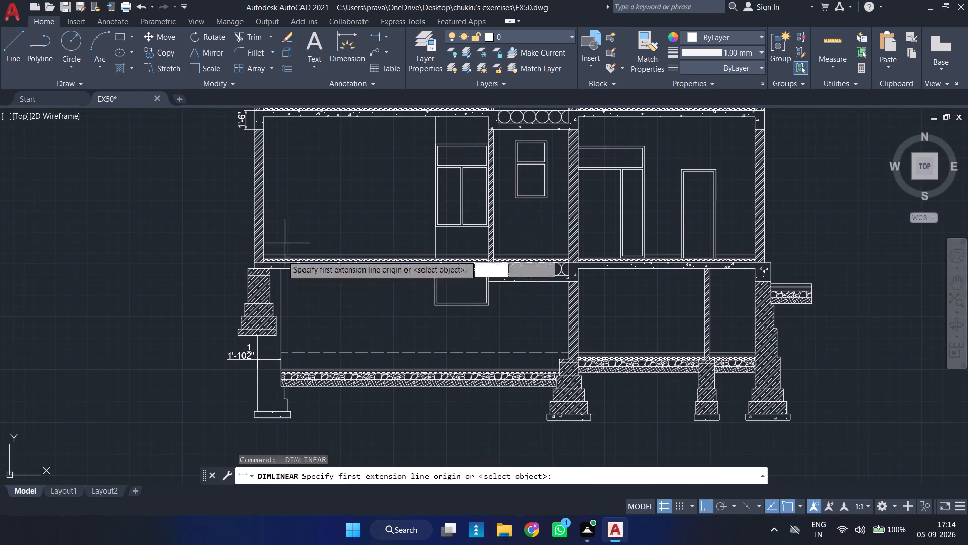
scroll(242, 327, "up", 4)
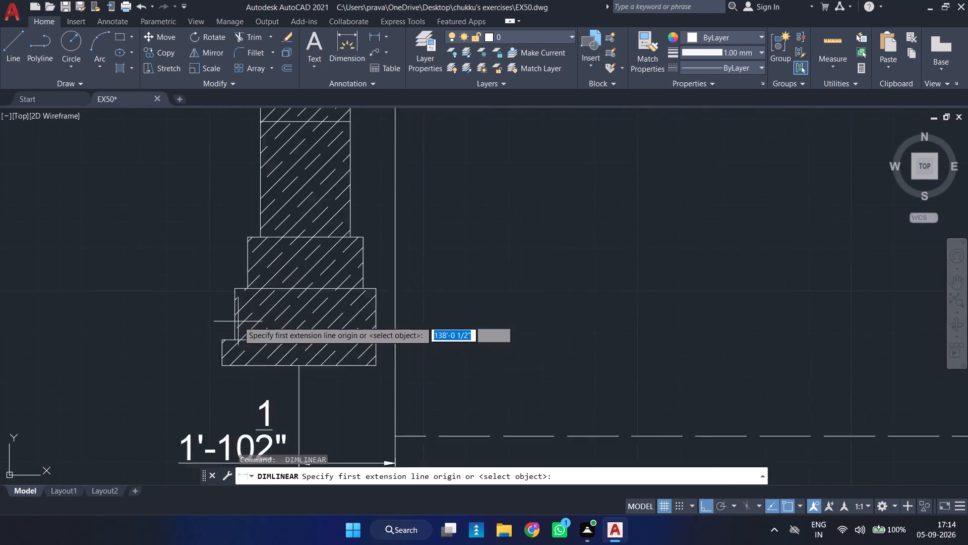
scroll(238, 321, "up", 1)
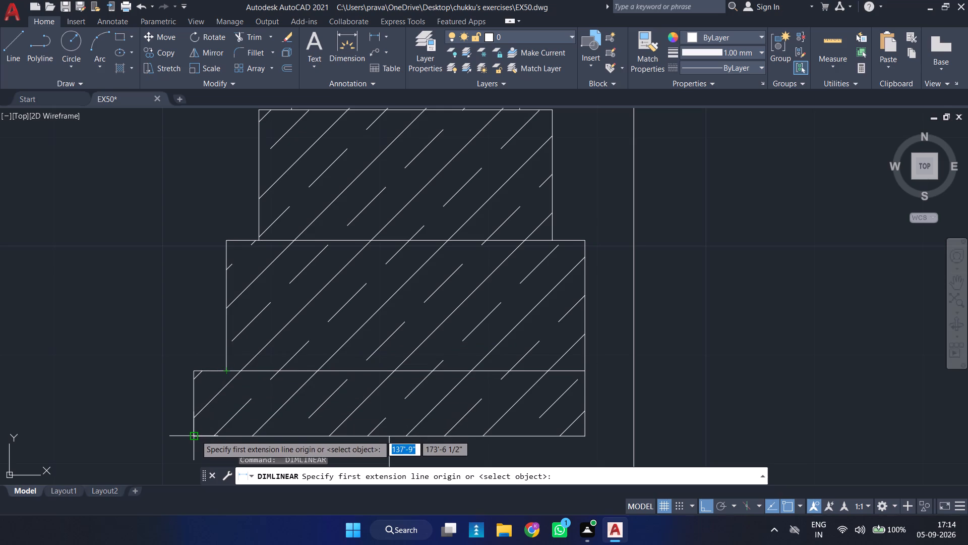
left_click(194, 435)
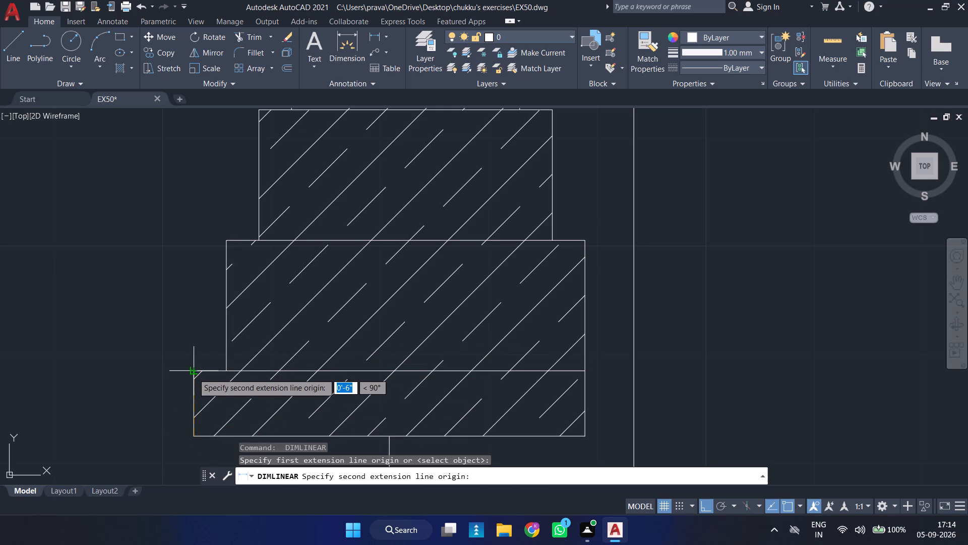
left_click(193, 373)
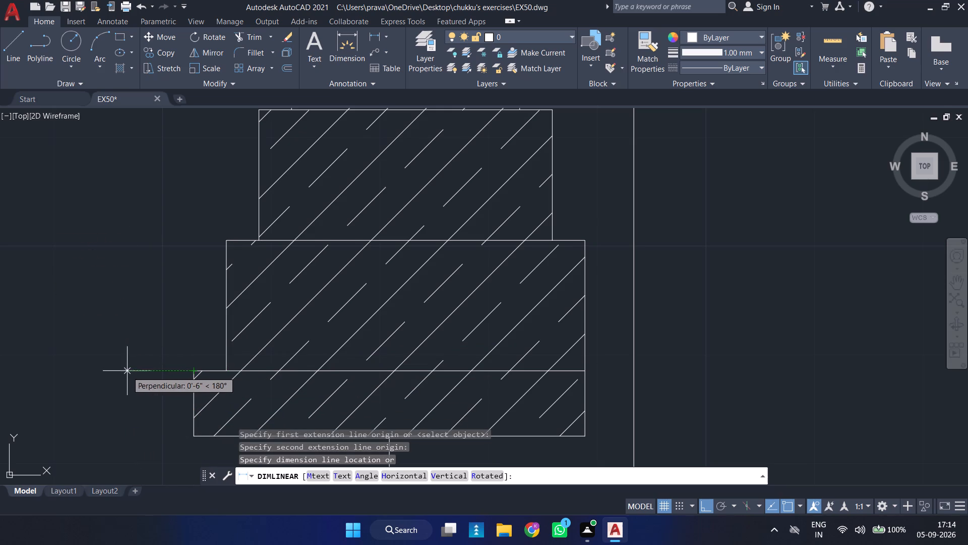
scroll(126, 369, "down", 3)
left_click(114, 369)
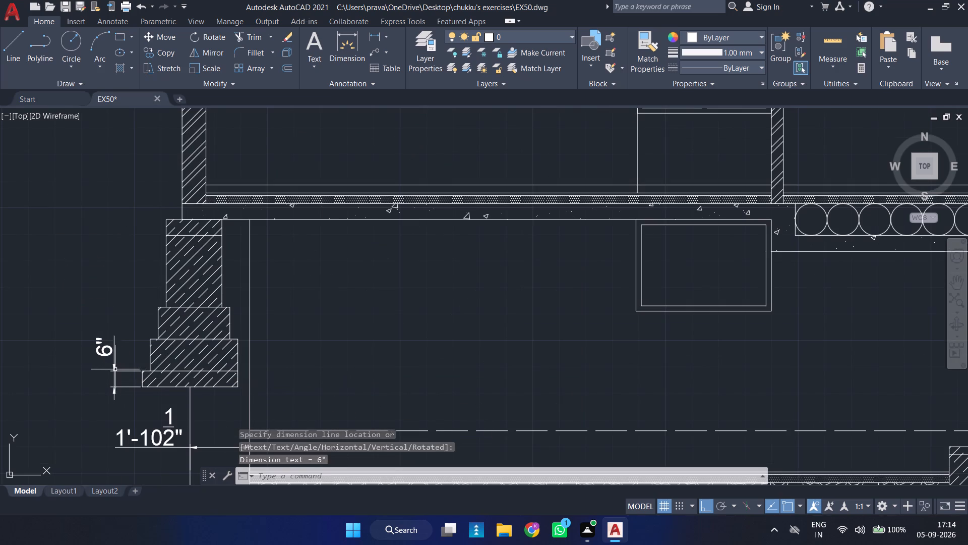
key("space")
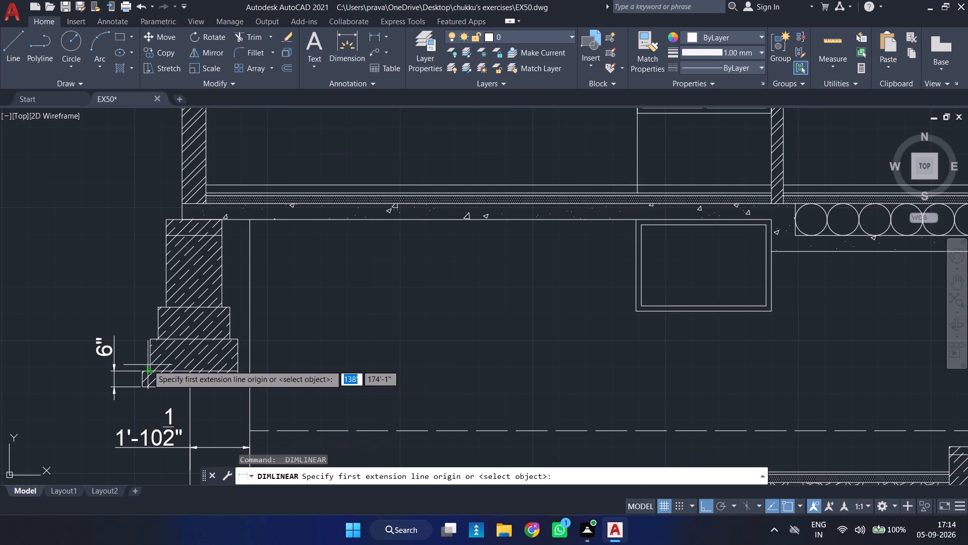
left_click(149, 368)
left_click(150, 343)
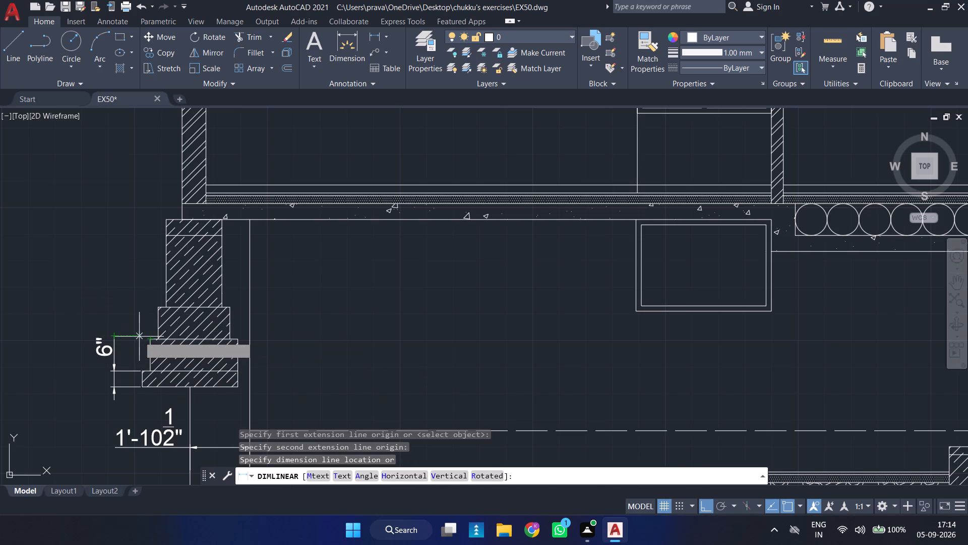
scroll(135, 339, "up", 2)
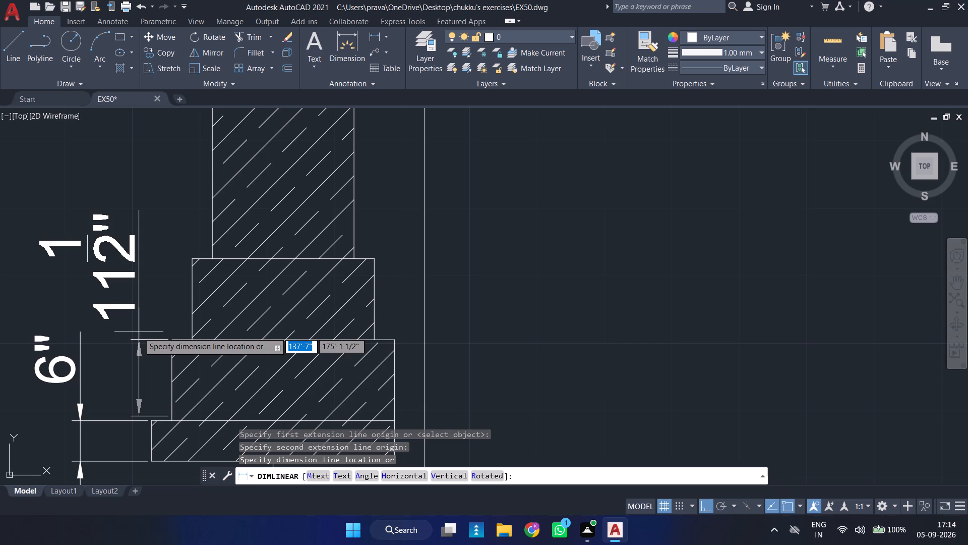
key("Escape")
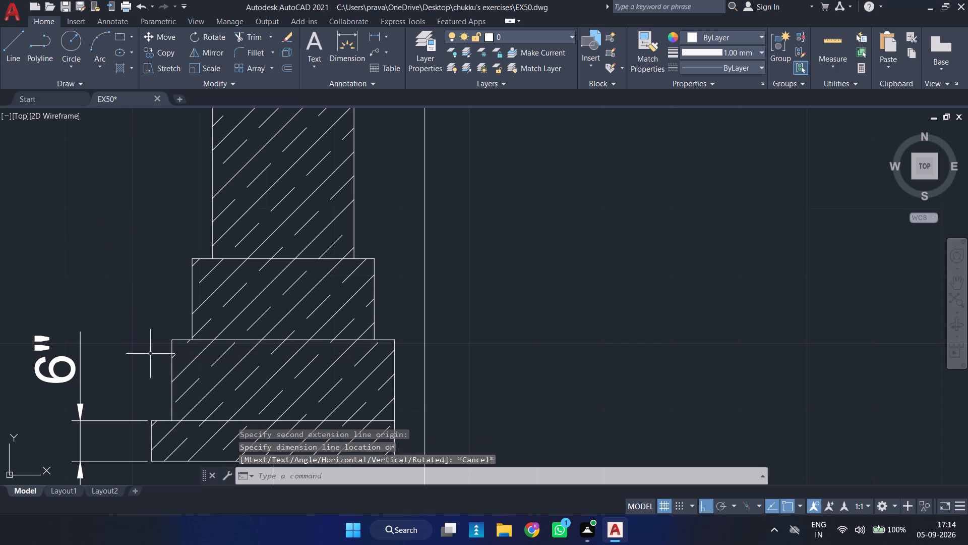
Dimension the heights of the second and third courses of the upper left stepped footing, with both dimension lines aligned.
key("space")
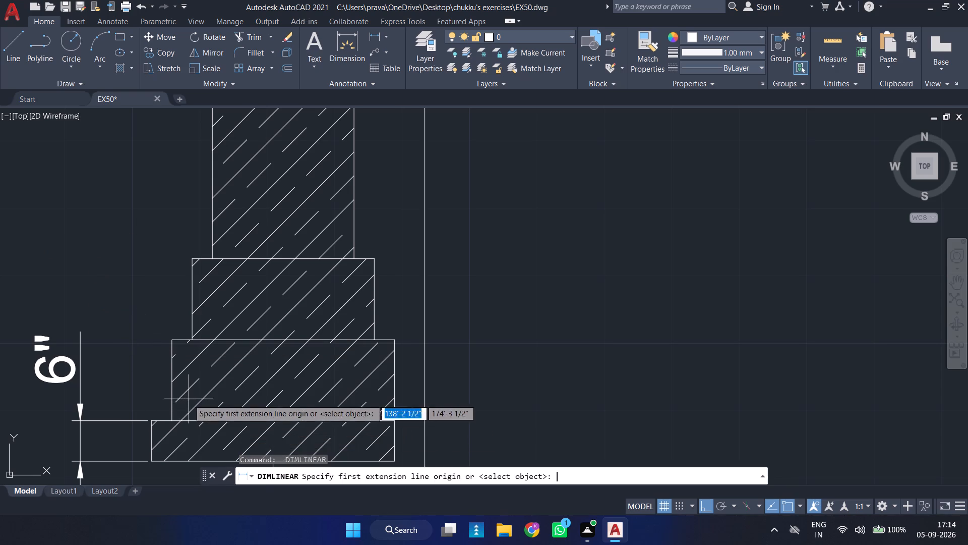
left_click(173, 420)
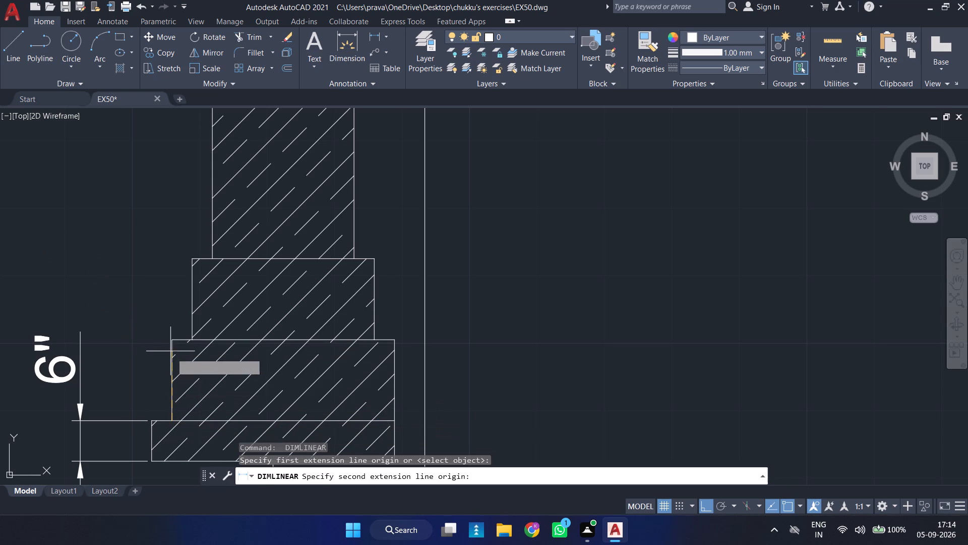
left_click(172, 343)
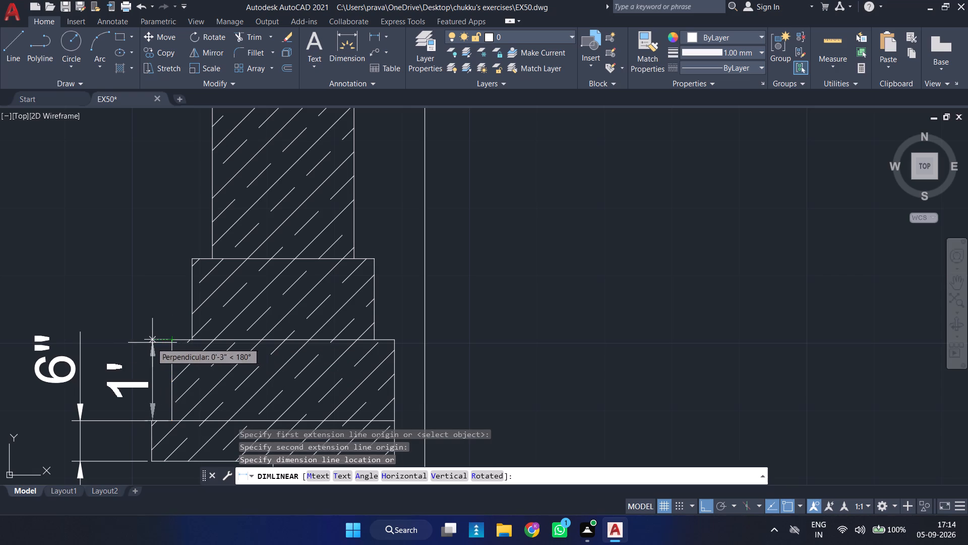
left_click(151, 344)
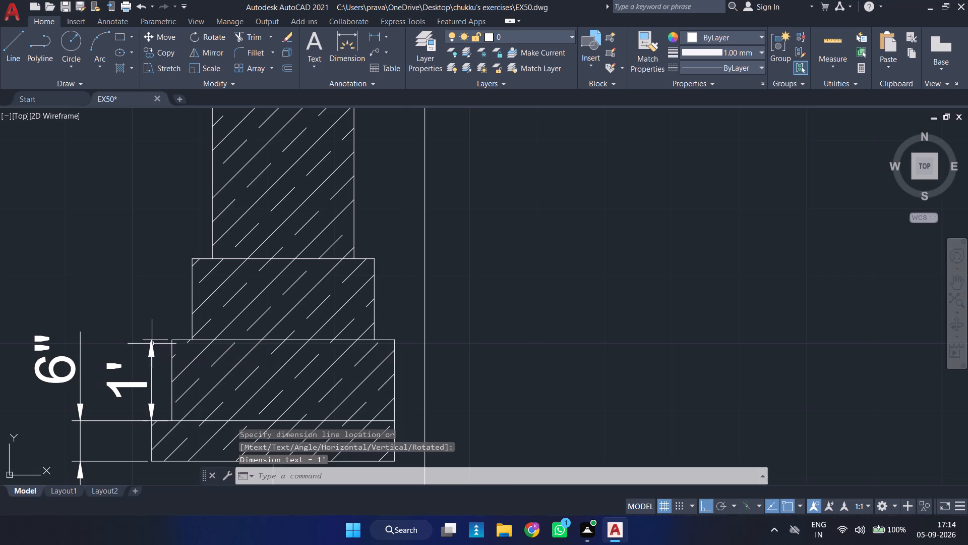
key("space")
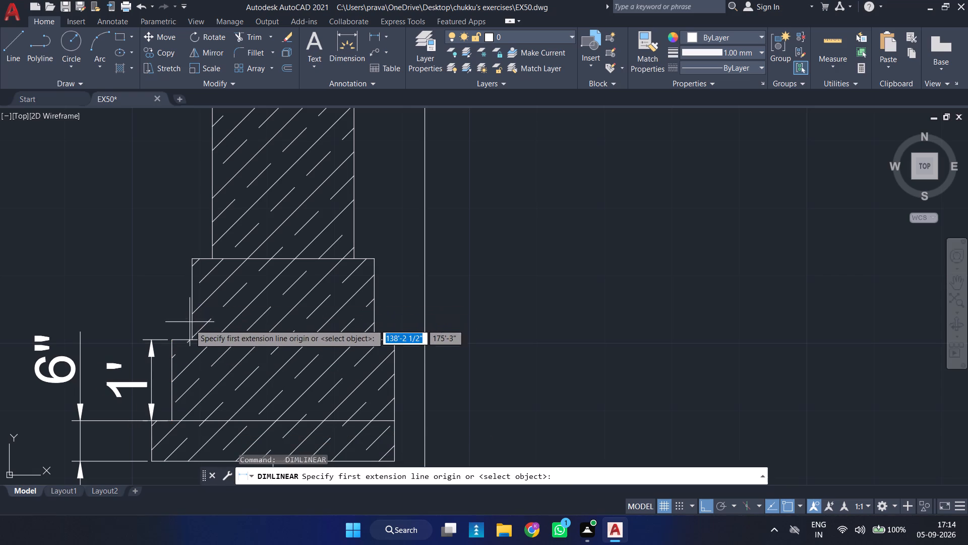
left_click(193, 341)
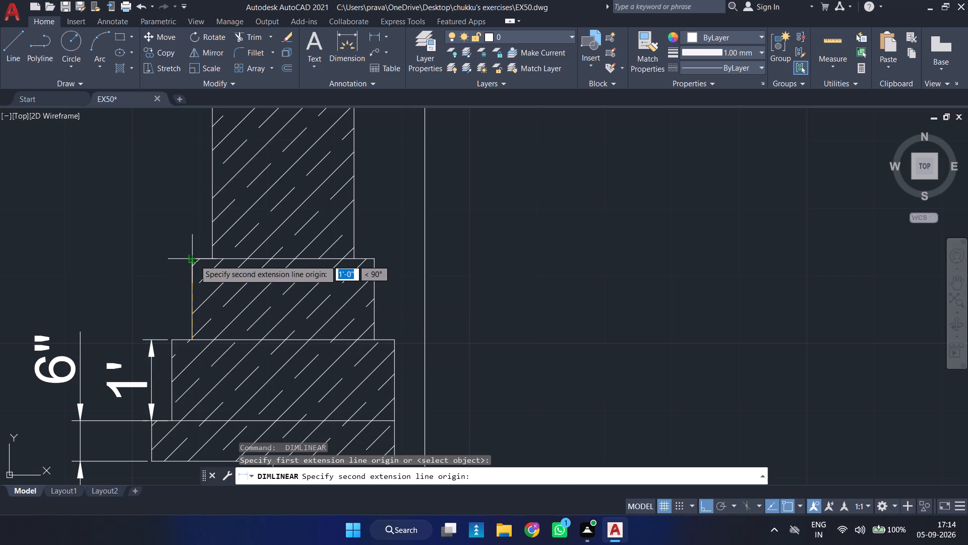
left_click(195, 259)
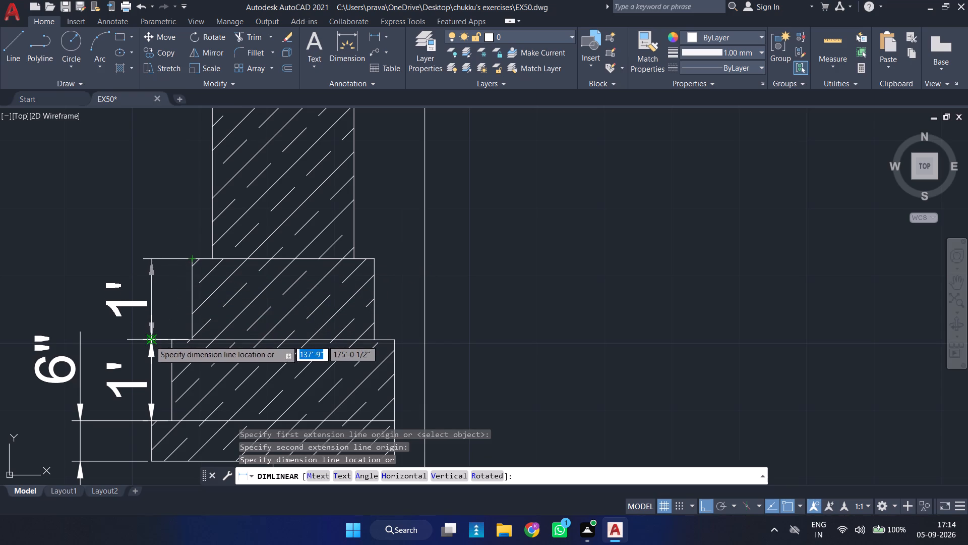
left_click(151, 341)
Dimension the vertical edge of the upper left footing's shaft as a selected object, aligned with the course dimensions below.
key("space")
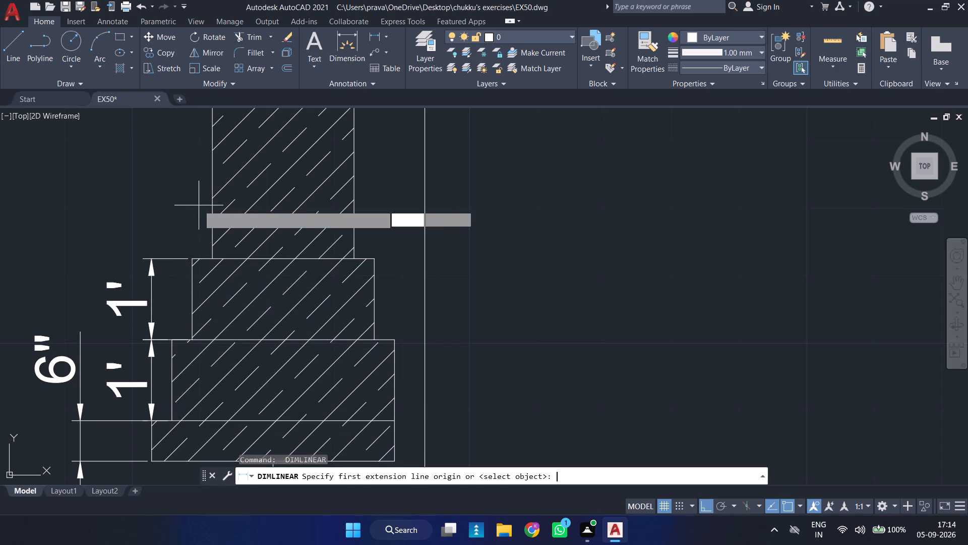
key("space")
left_click(211, 174)
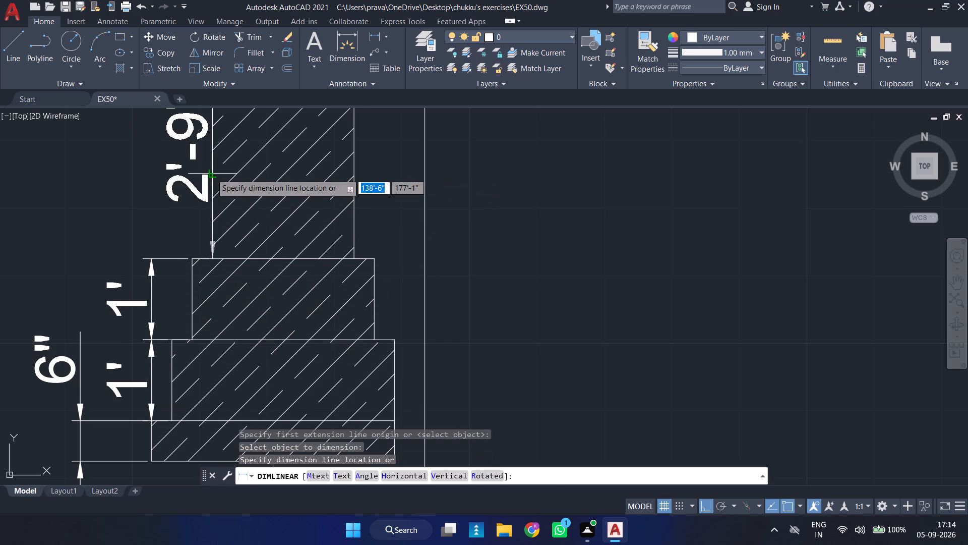
left_click(152, 258)
scroll(163, 185, "down", 2)
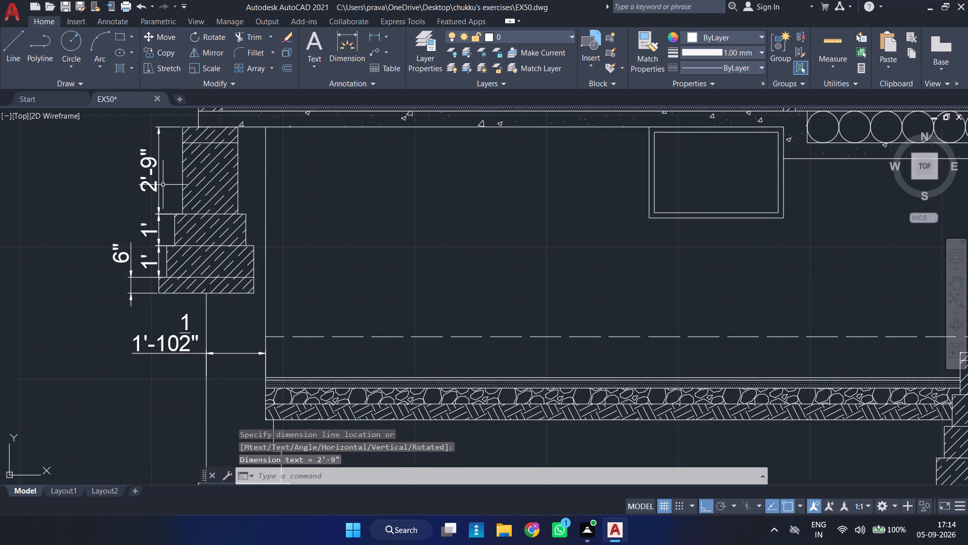
Add a horizontal linear dimension across the large lower-left room, from its left wall line to the middle hatched wall, above the dashed line.
middle_click_drag(163, 184, 127, 263)
scroll(254, 254, "down", 3)
middle_click_drag(302, 263, 268, 258)
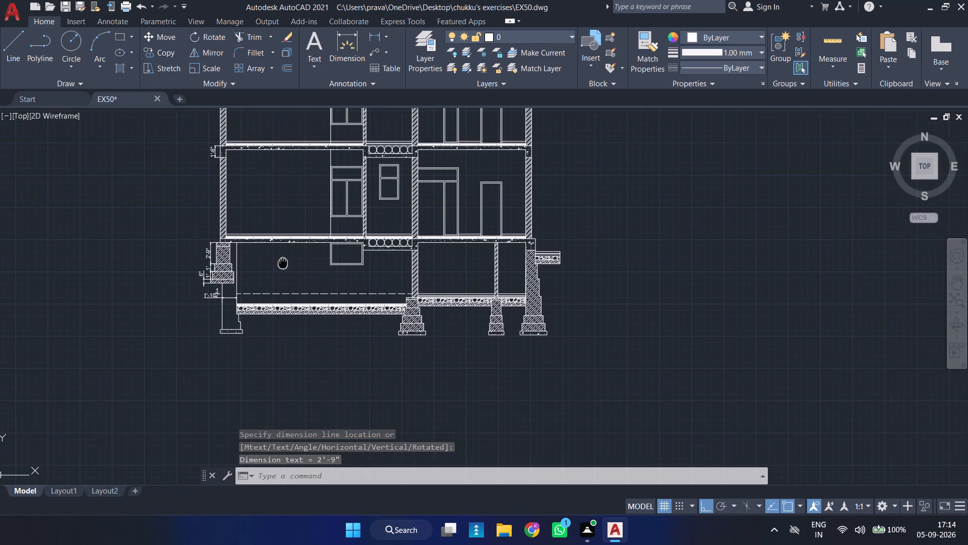
middle_click_drag(268, 258, 213, 242)
scroll(280, 259, "up", 2)
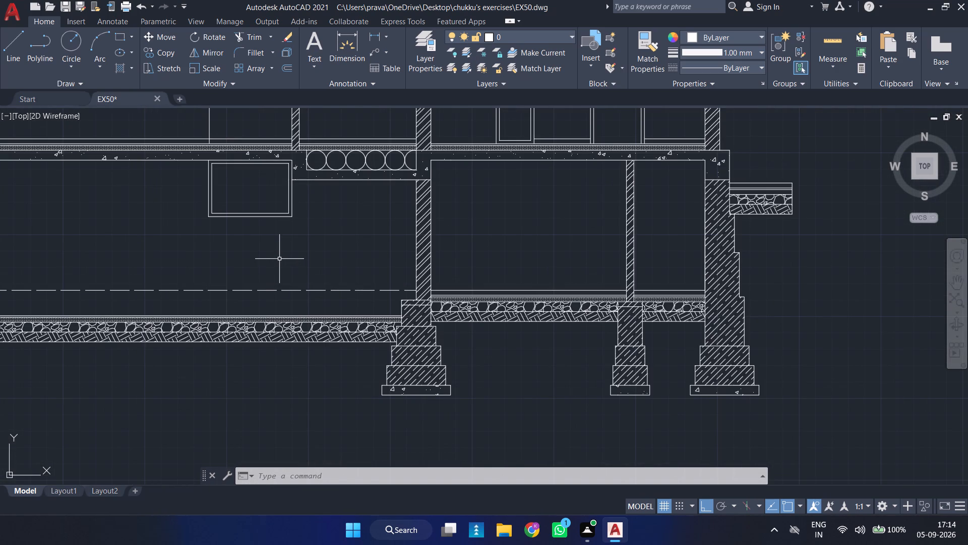
key("space")
scroll(274, 237, "down", 2)
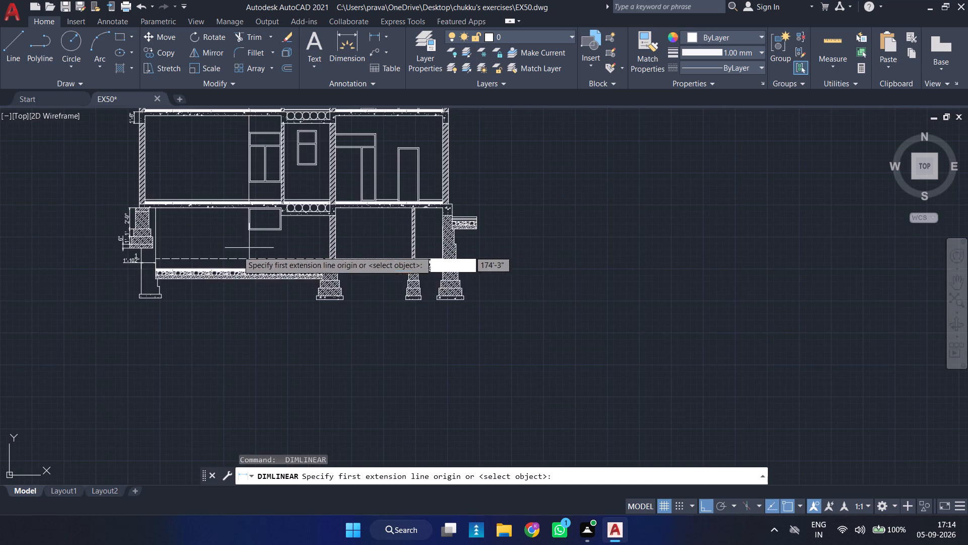
scroll(176, 254, "up", 2)
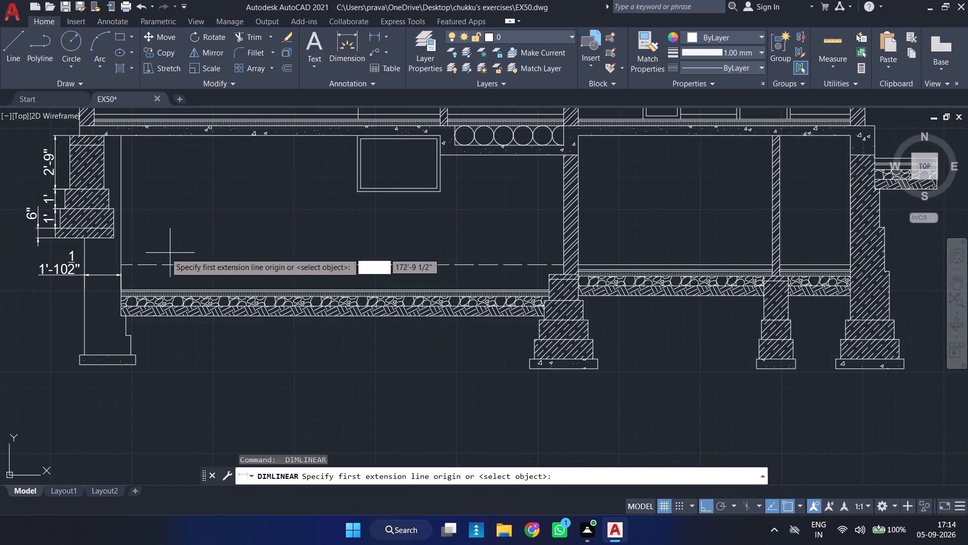
scroll(156, 255, "up", 2)
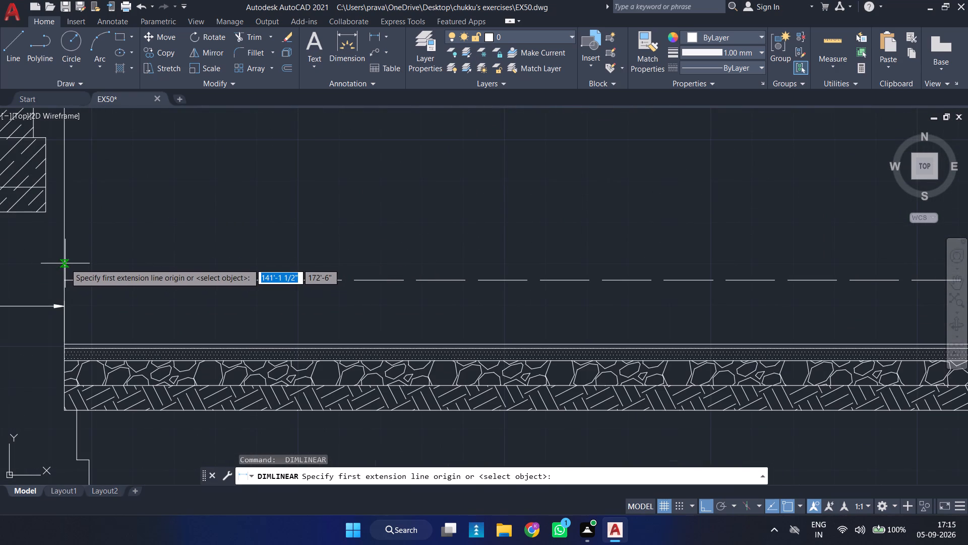
left_click(65, 263)
scroll(421, 236, "down", 3)
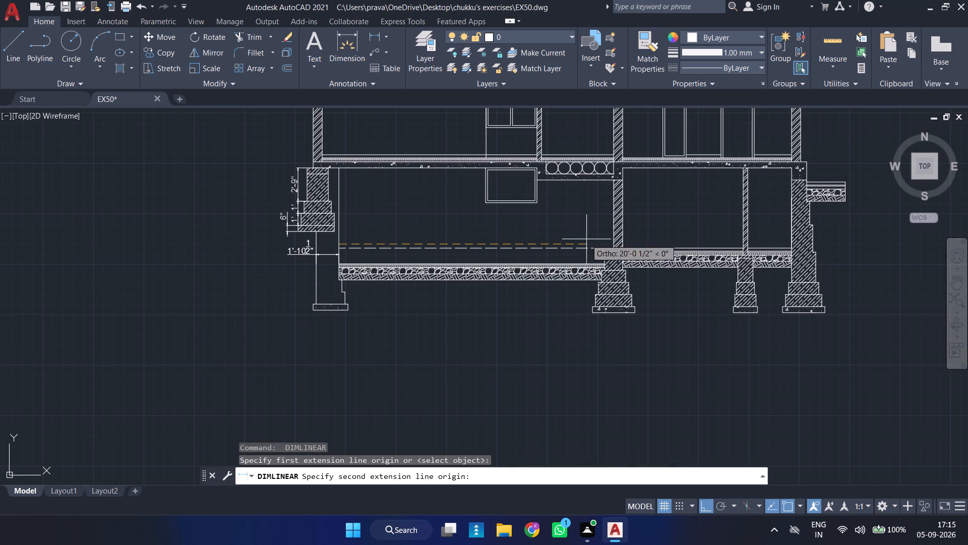
left_click(611, 243)
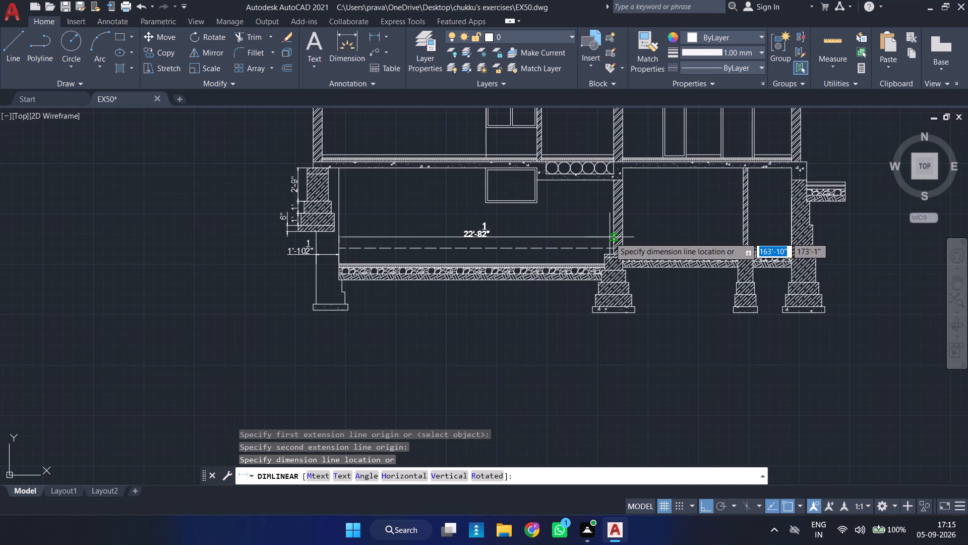
left_click(610, 236)
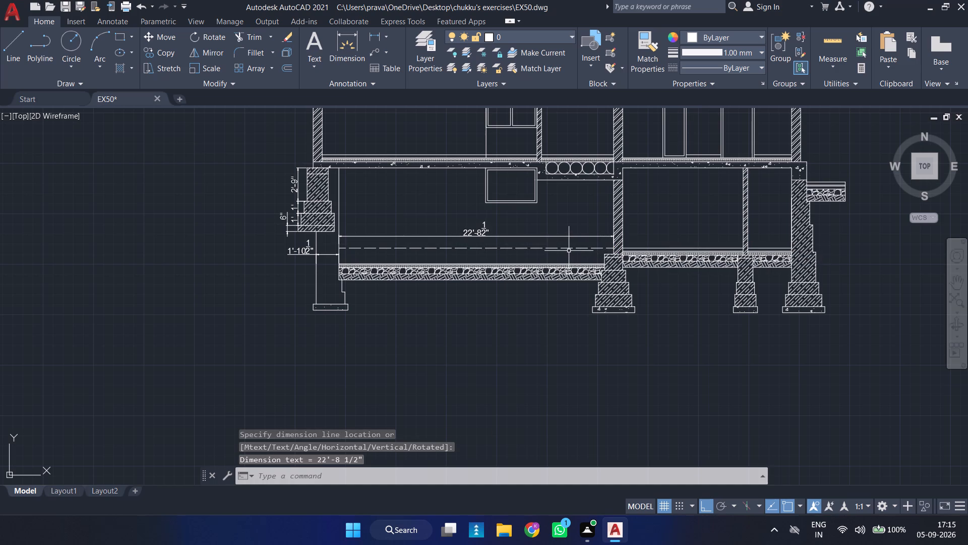
Add a vertical linear dimension from the lower room's finished floor up to the dashed line, beside the middle stepped footing.
scroll(569, 250, "up", 2)
middle_click_drag(606, 260, 463, 236)
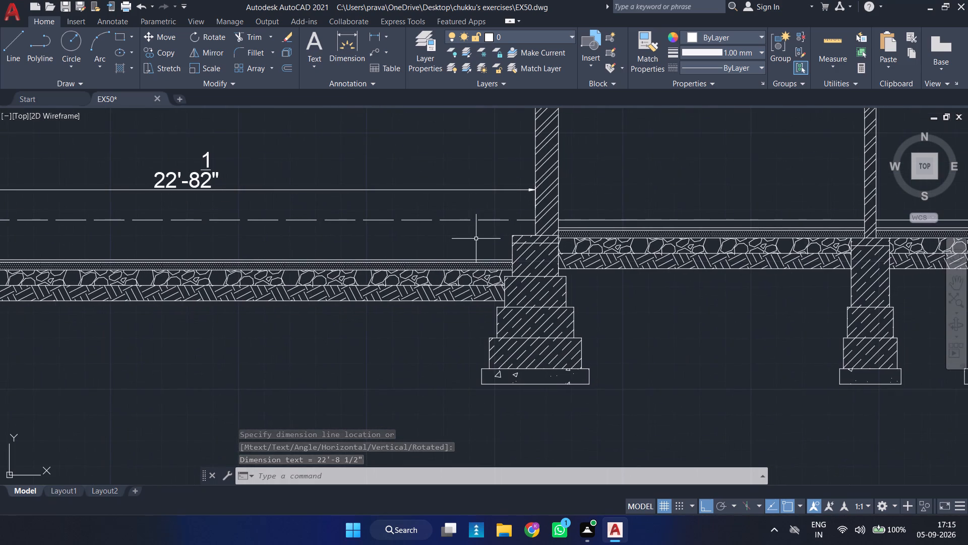
scroll(476, 239, "up", 1)
key("space")
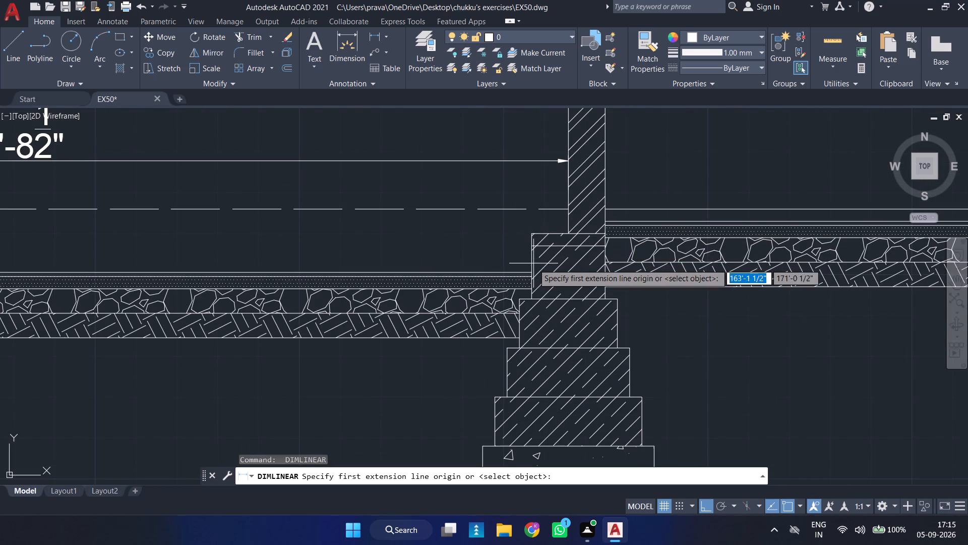
left_click(530, 272)
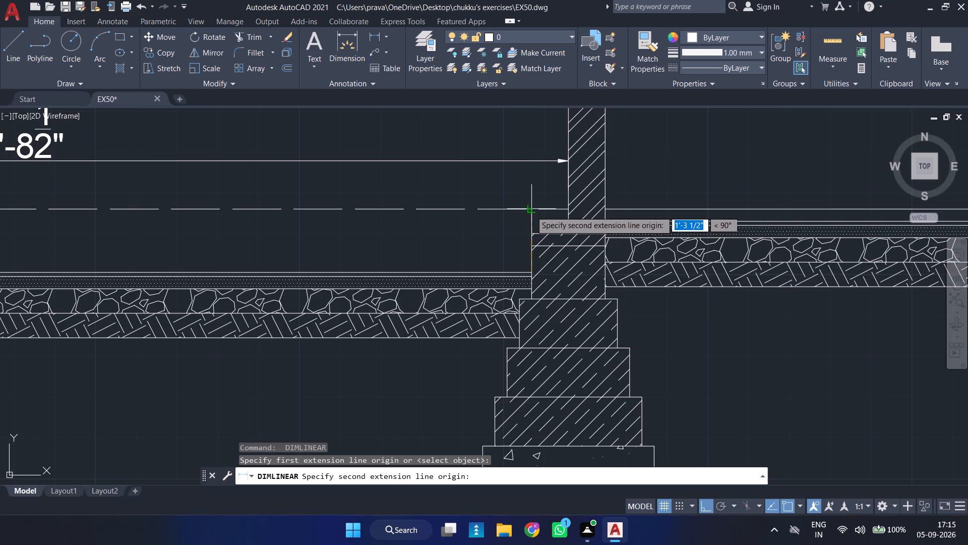
left_click(531, 210)
left_click(485, 221)
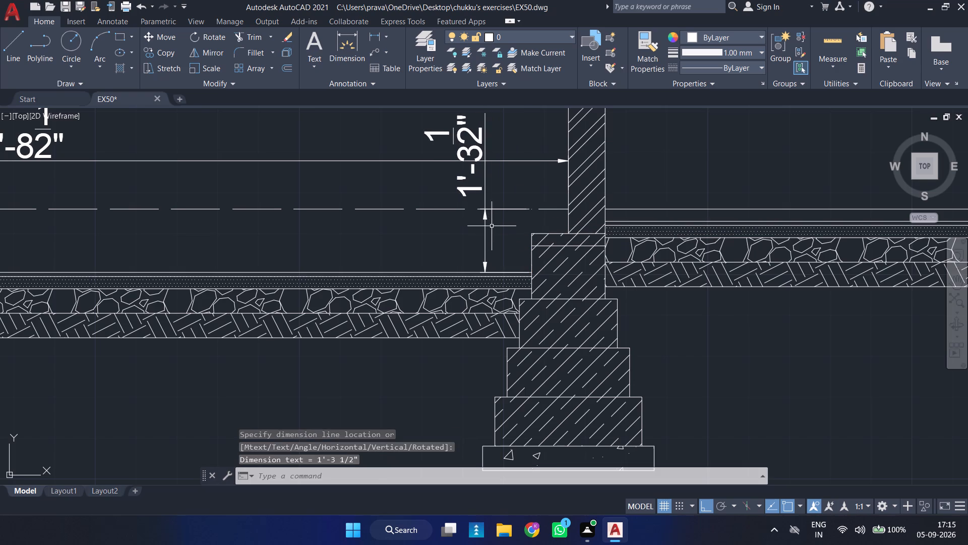
Reposition the floor-to-dashed-line dimension so its text sits between the extension lines and its dimension line lies closer to the middle footing.
scroll(492, 225, "down", 3)
scroll(488, 208, "up", 3)
left_click(473, 201)
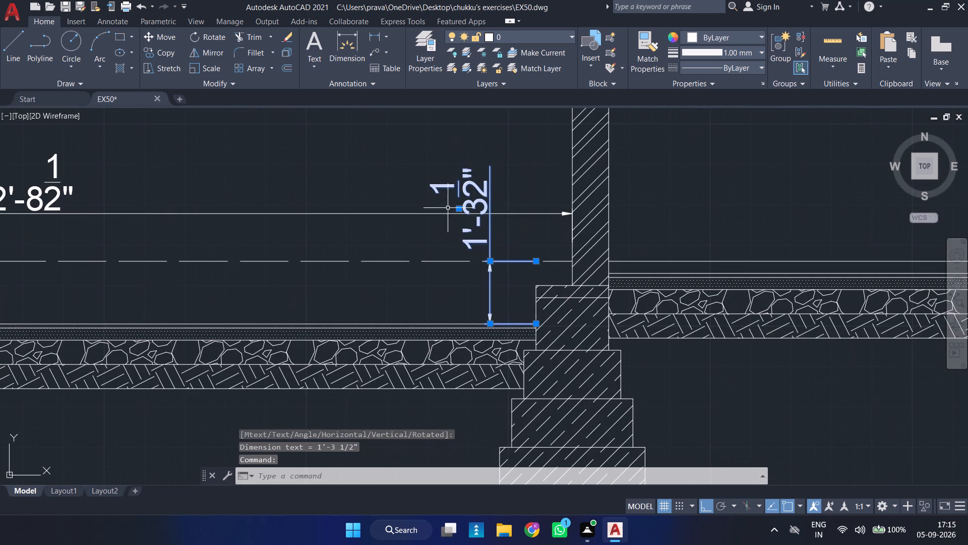
left_click(462, 210)
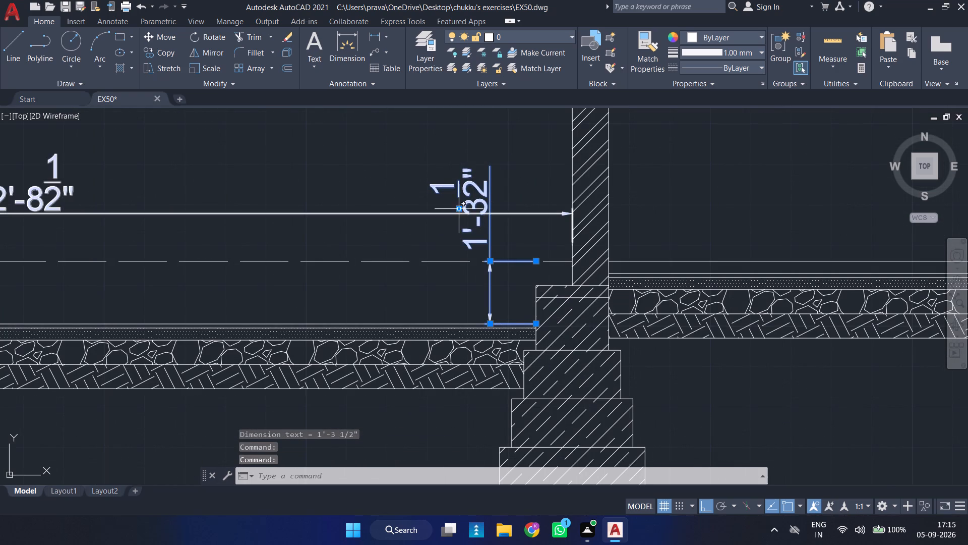
left_click(459, 207)
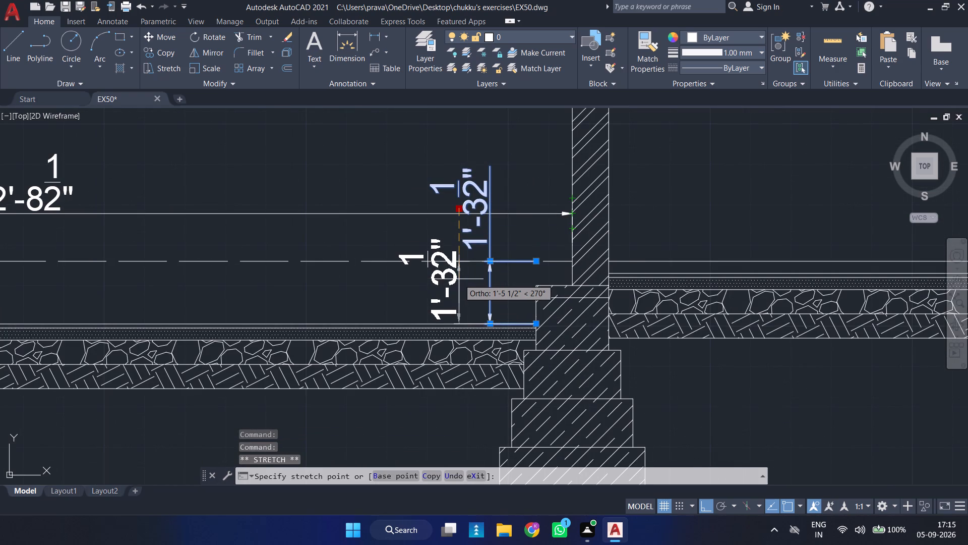
left_click(459, 279)
scroll(485, 267, "down", 2)
scroll(485, 267, "up", 3)
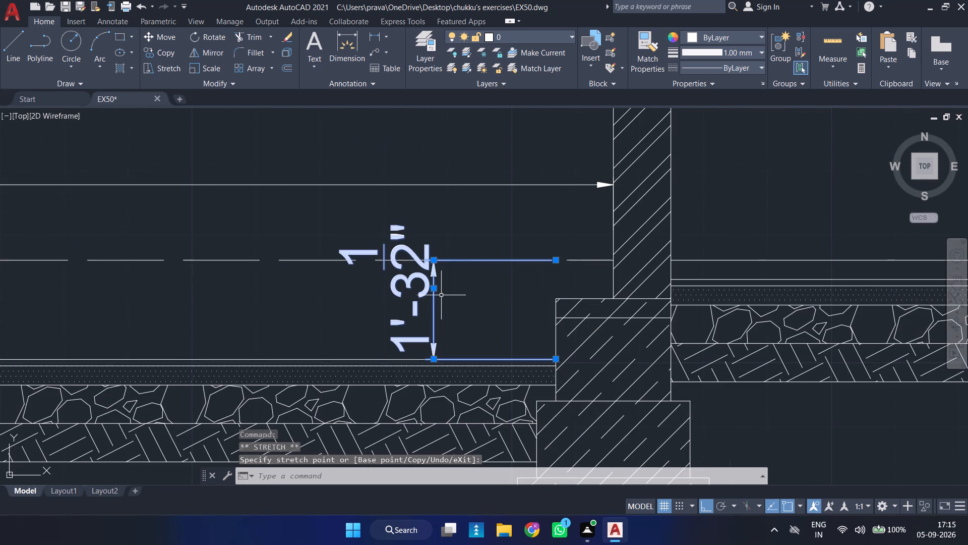
left_click(434, 289)
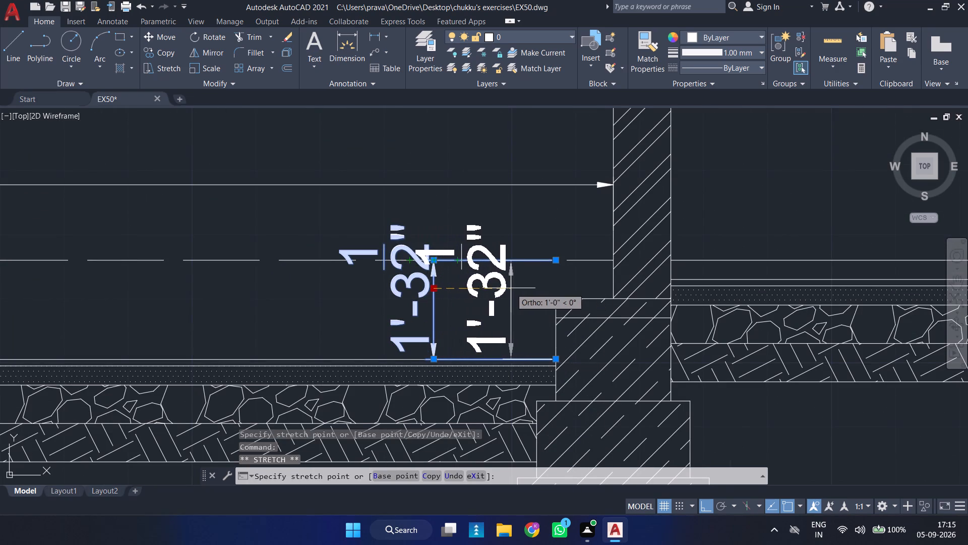
left_click(514, 288)
scroll(529, 280, "down", 3)
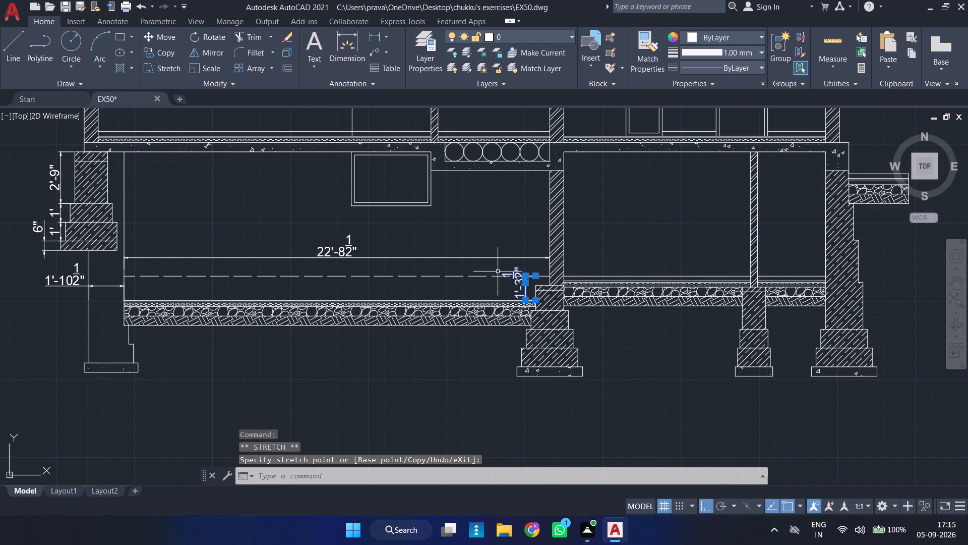
Dimension the vertical distance from the upper left footing's underside to the bottom of the floor bedding, placing it inside the unhatched wall.
key("space")
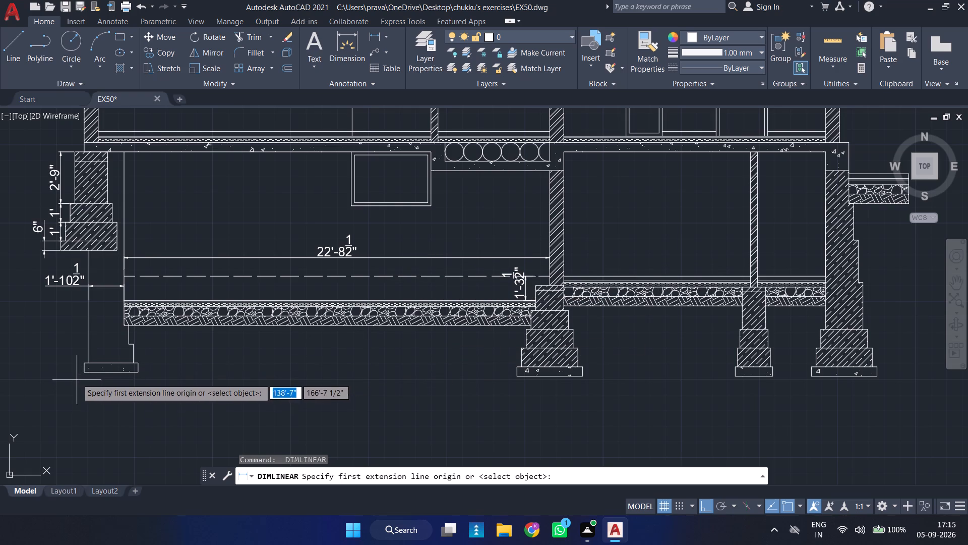
scroll(77, 378, "up", 3)
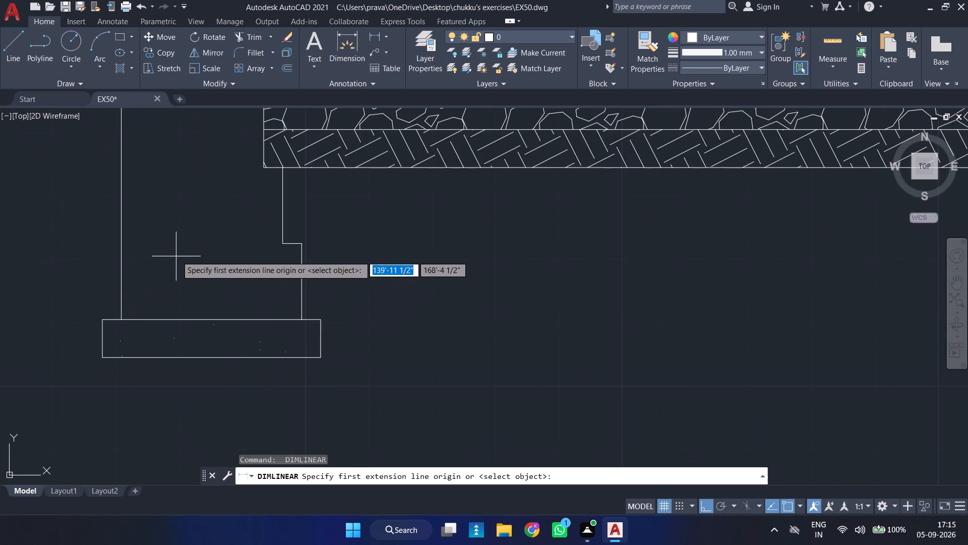
scroll(183, 252, "down", 1)
middle_click_drag(176, 292, 156, 435)
left_click(210, 339)
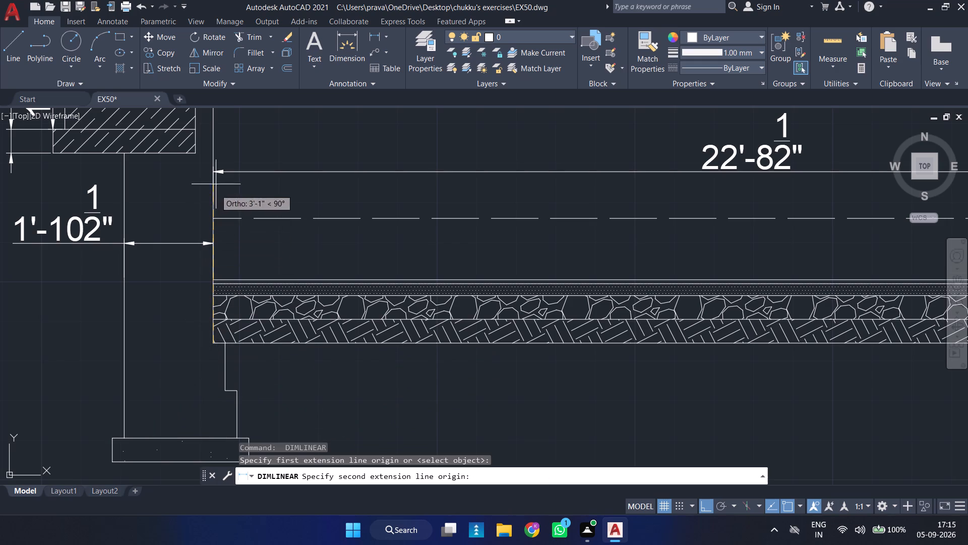
left_click(193, 151)
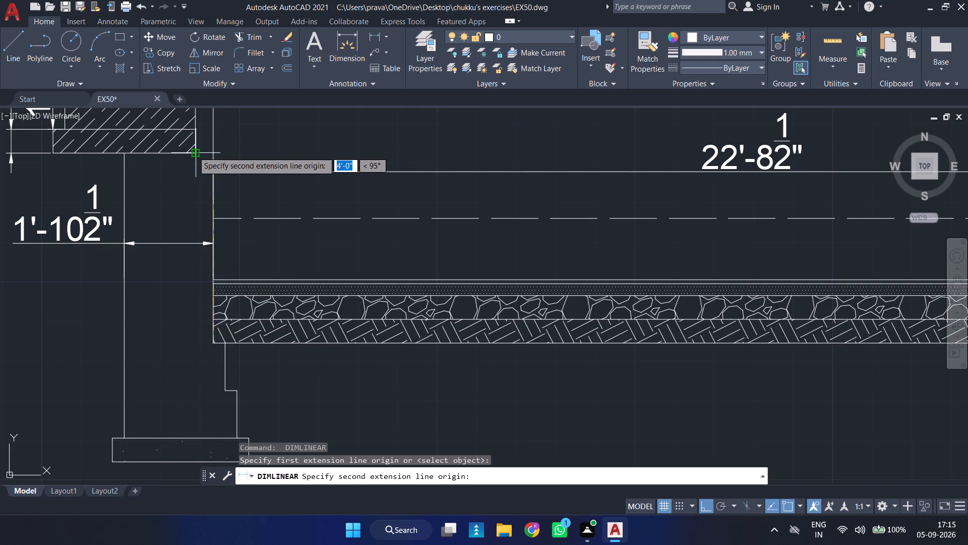
left_click(175, 173)
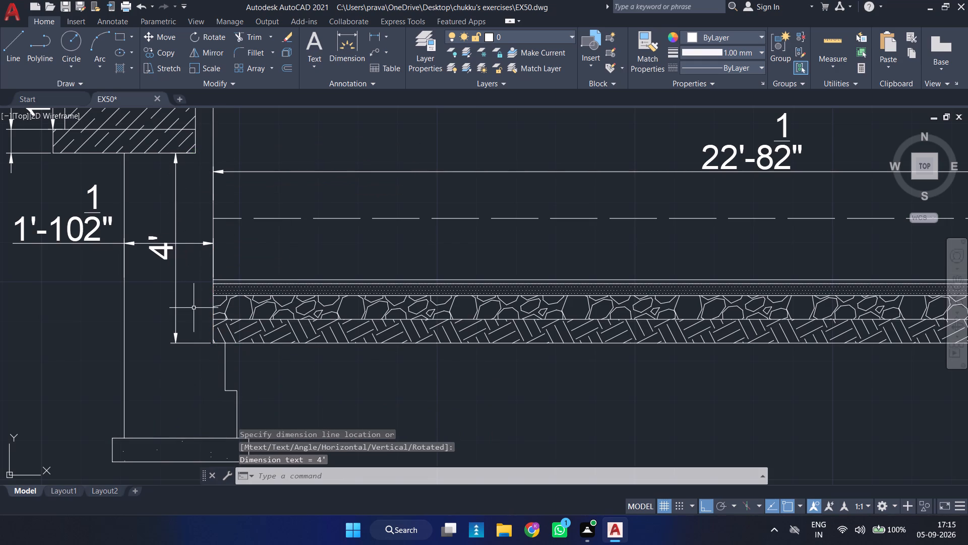
Dimension the heights of the two steps at the foot of the unhatched left wall, aligned with the vertical dimension above.
key("space")
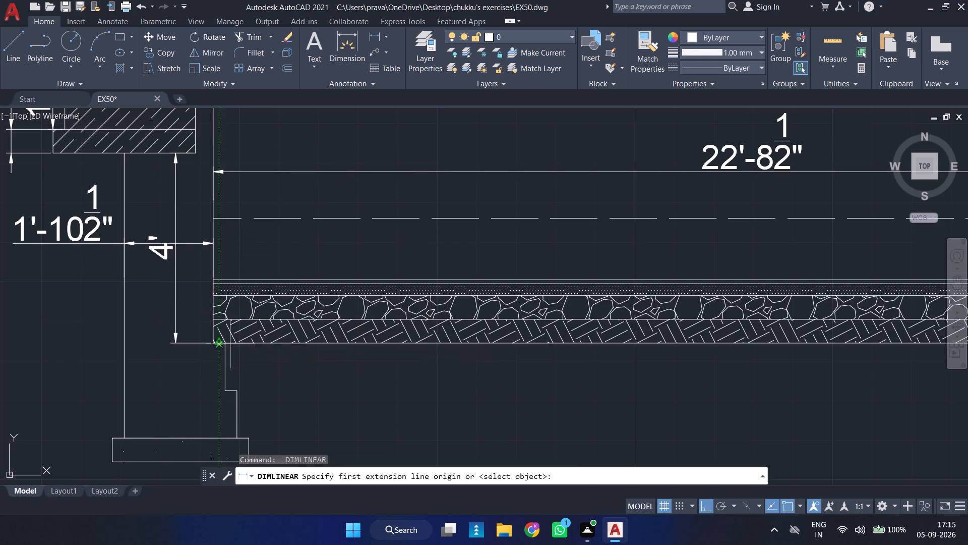
left_click(225, 344)
left_click(224, 393)
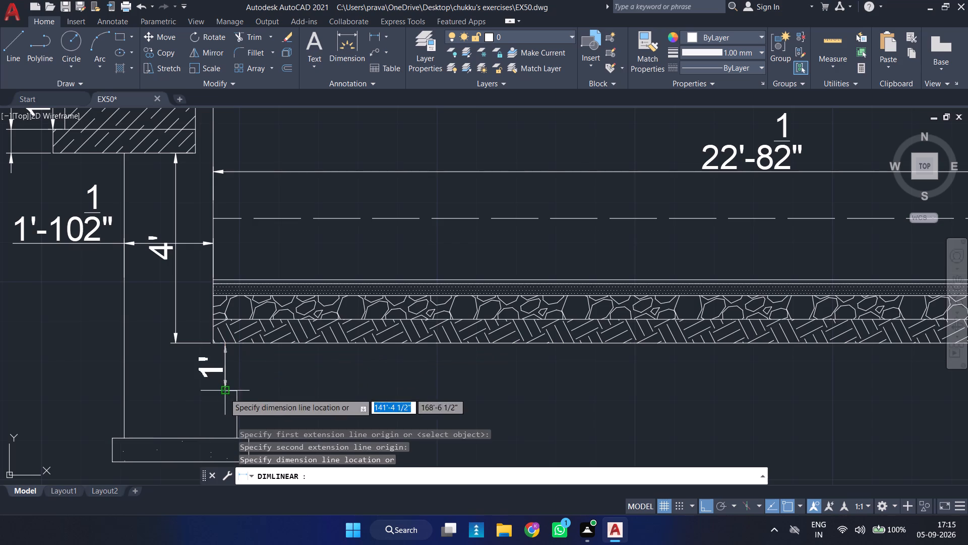
left_click(175, 342)
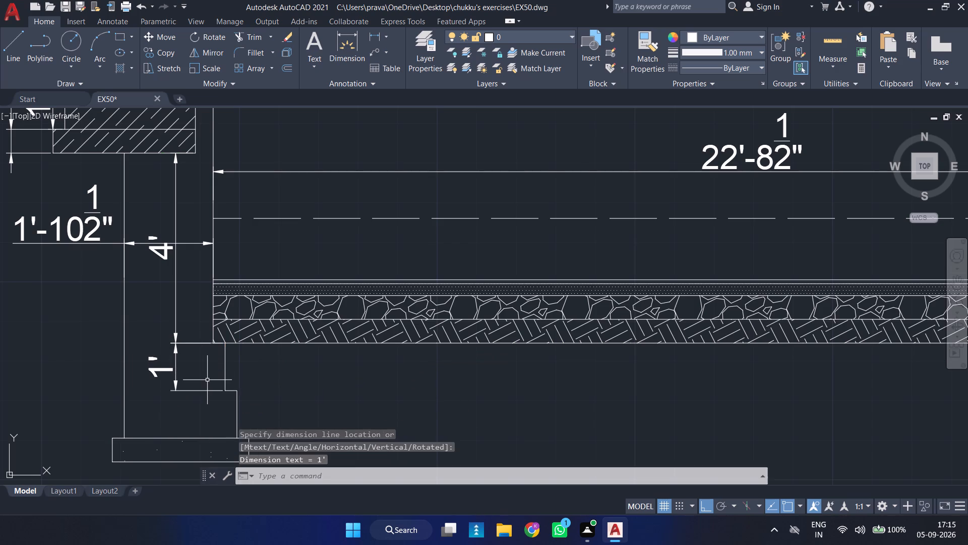
key("space")
key("space")
left_click(238, 407)
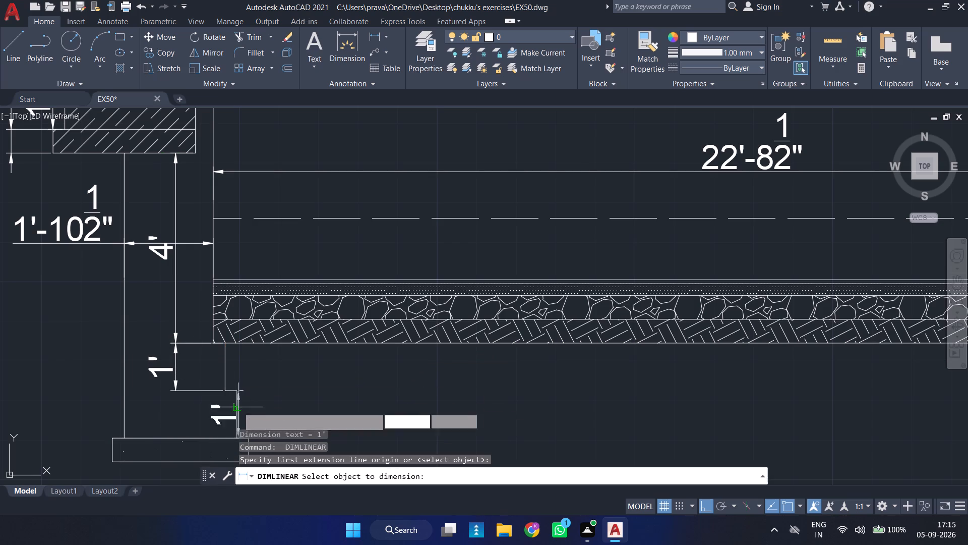
left_click(174, 391)
scroll(228, 365, "down", 2)
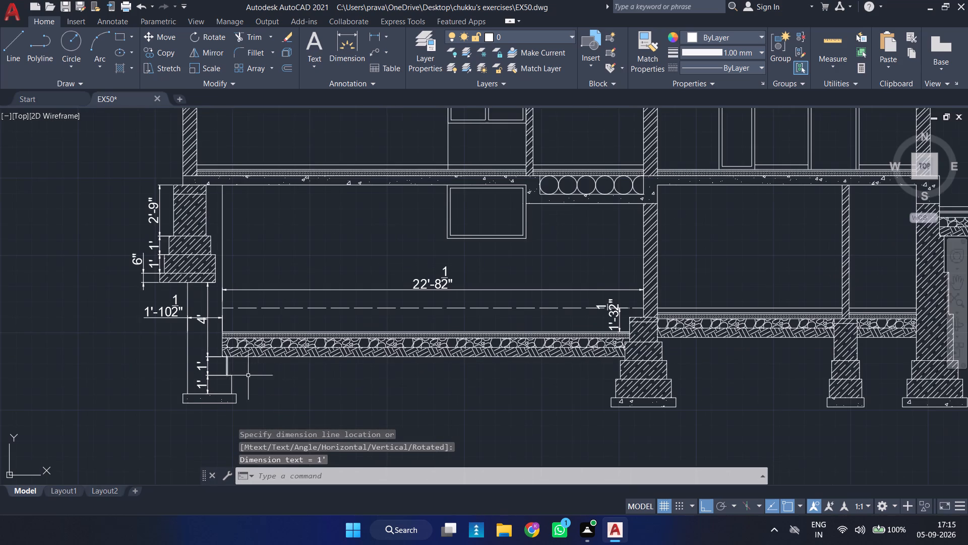
Dimension the overall width of the concrete base under the unhatched left wall, placing the dimension below the base.
middle_click_drag(261, 383, 263, 297)
scroll(231, 318, "up", 2)
key("space")
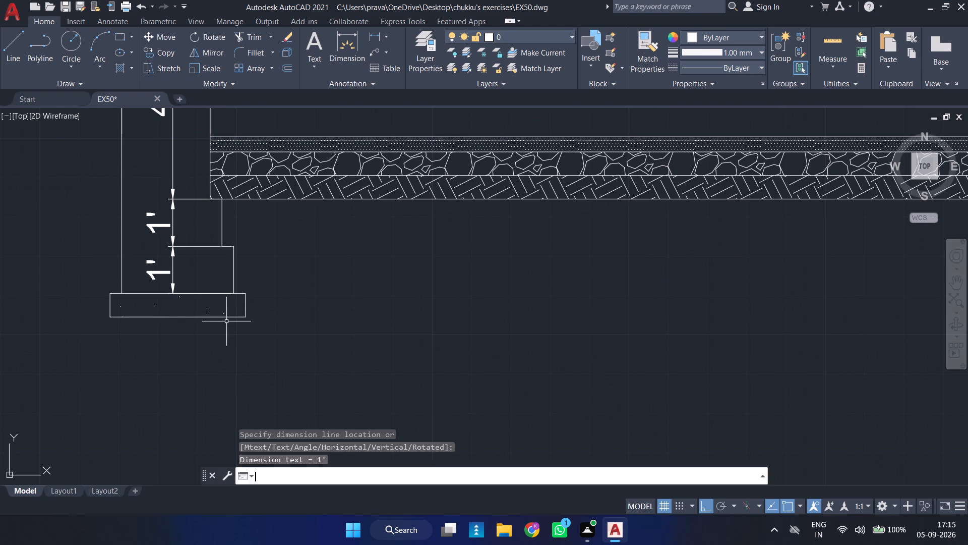
key("space")
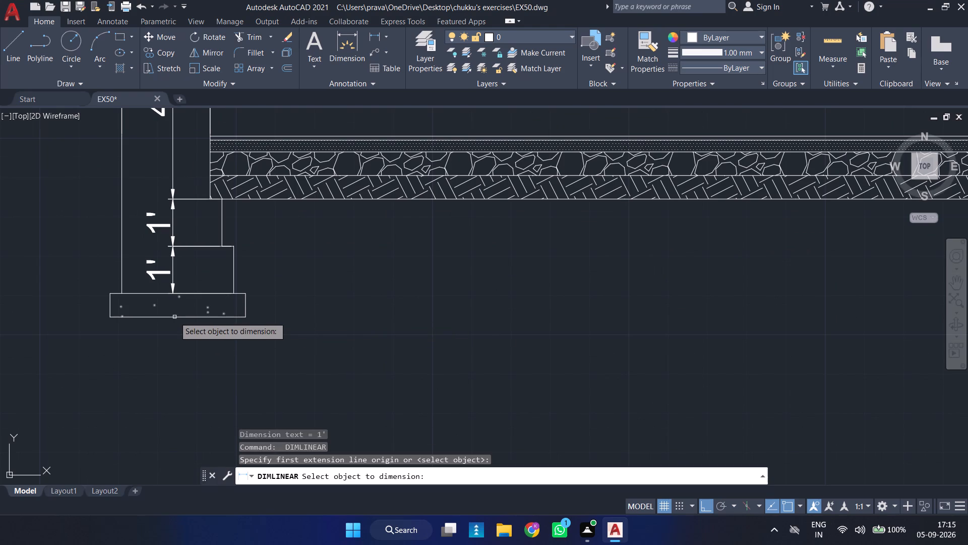
left_click(174, 317)
left_click(176, 318)
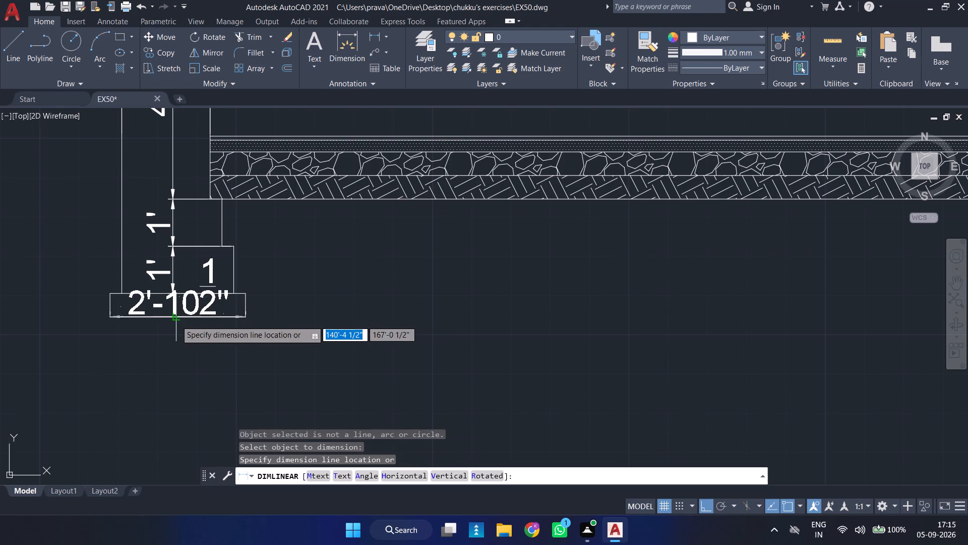
left_click(170, 385)
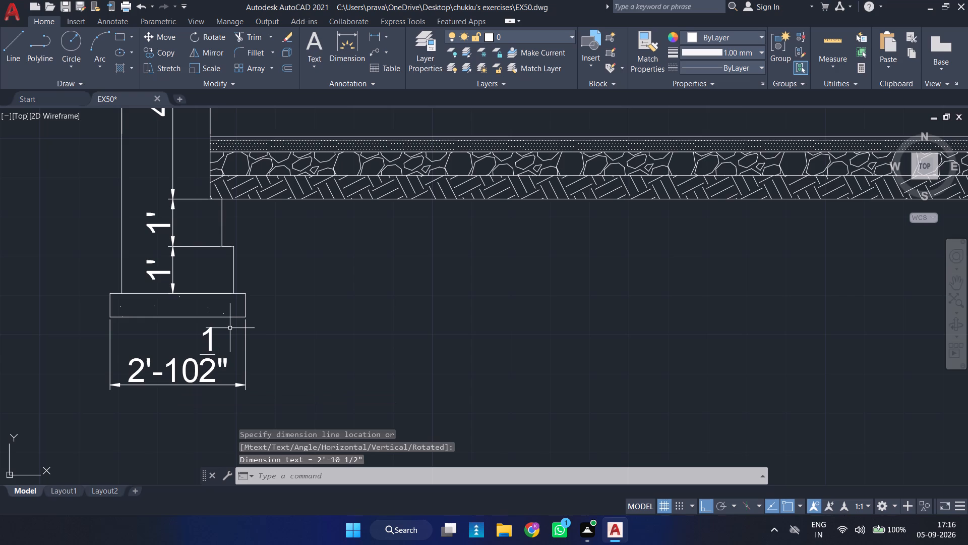
Dimension the horizontal projection of the left wall's concrete base beyond the lowest step, placing the dimension just above the base.
key("space")
scroll(231, 289, "up", 2)
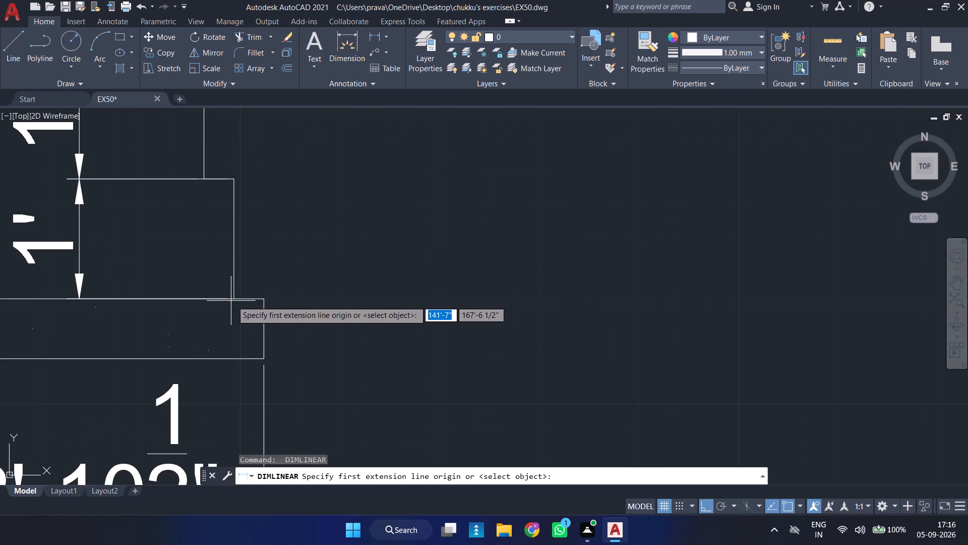
left_click(232, 301)
left_click(265, 300)
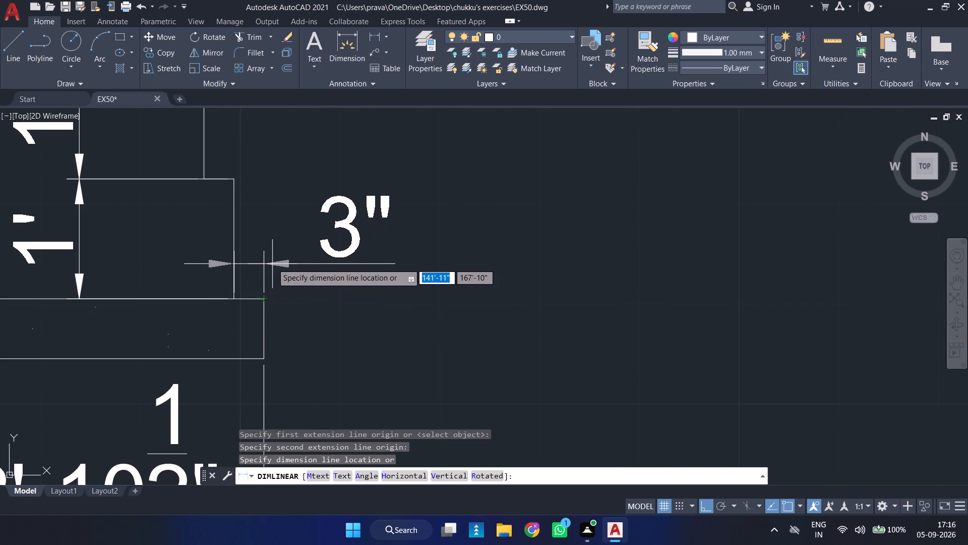
left_click(272, 260)
scroll(294, 260, "down", 3)
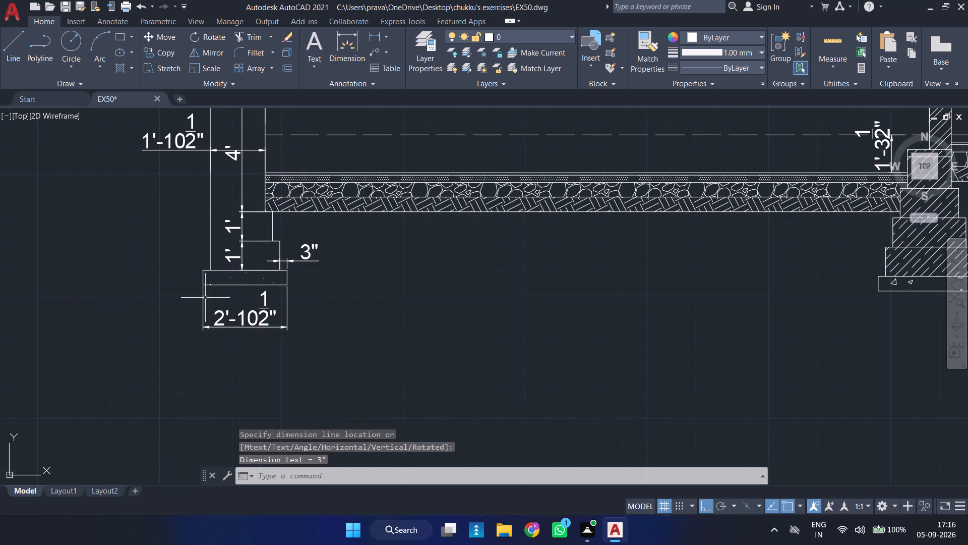
Dimension the concrete base's projection beyond the left wall's outer face, placing it above the base, level with the opposite projection dimension.
key("space")
scroll(192, 288, "up", 3)
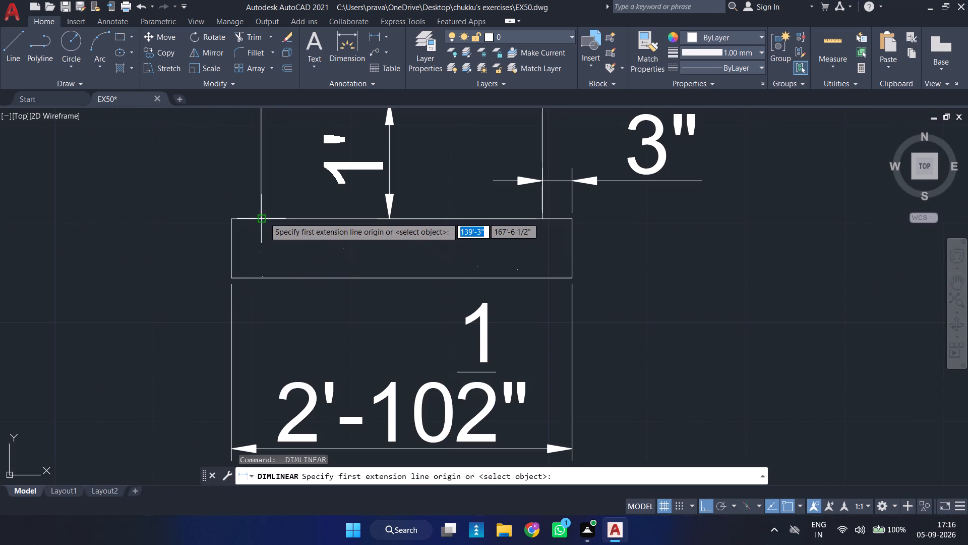
left_click(264, 217)
left_click(232, 220)
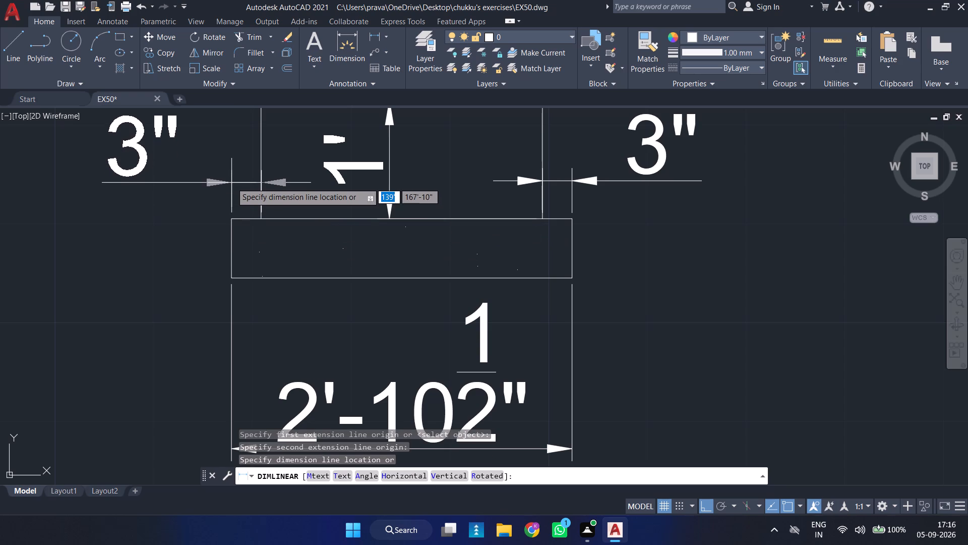
left_click(231, 182)
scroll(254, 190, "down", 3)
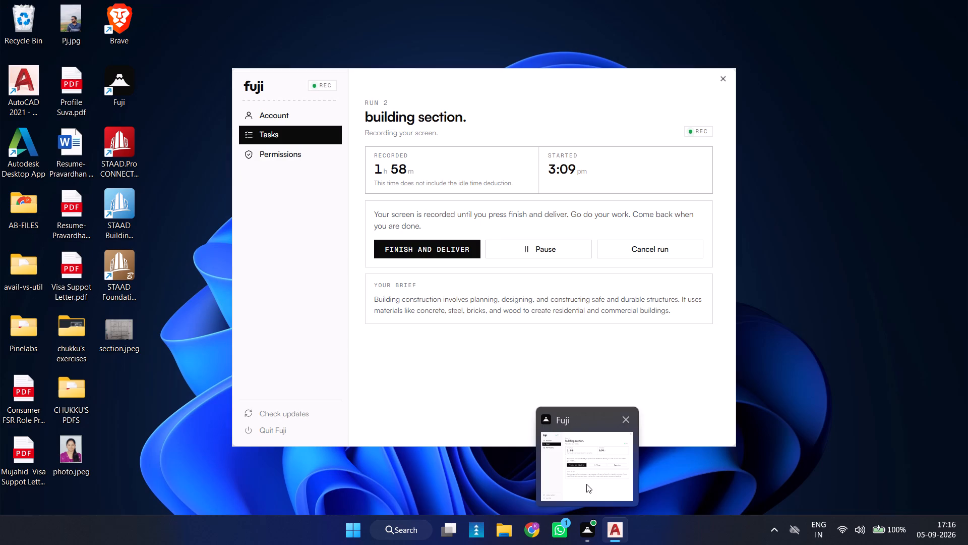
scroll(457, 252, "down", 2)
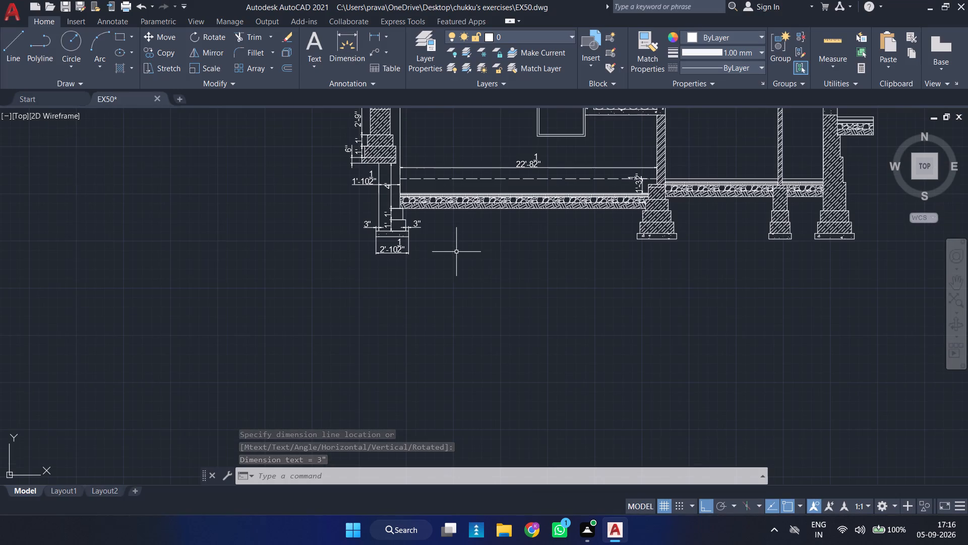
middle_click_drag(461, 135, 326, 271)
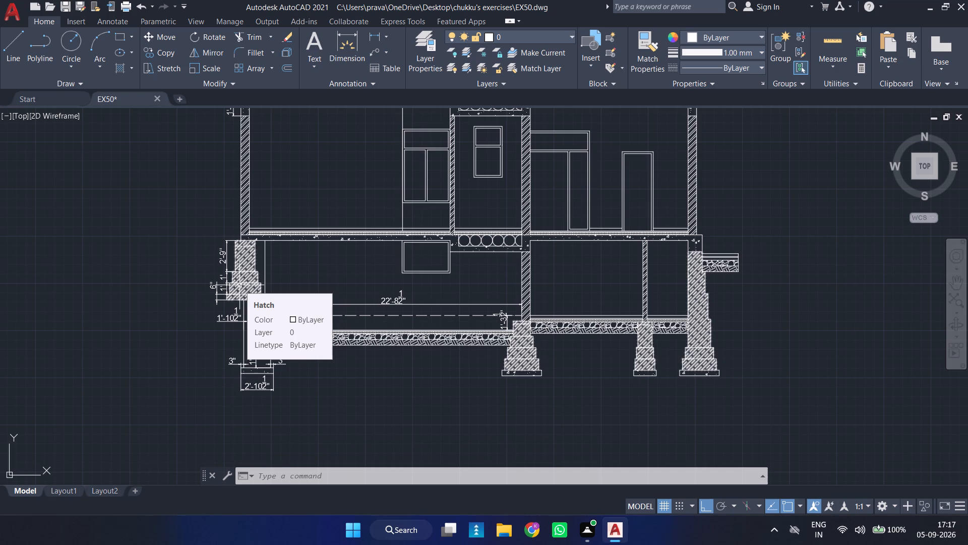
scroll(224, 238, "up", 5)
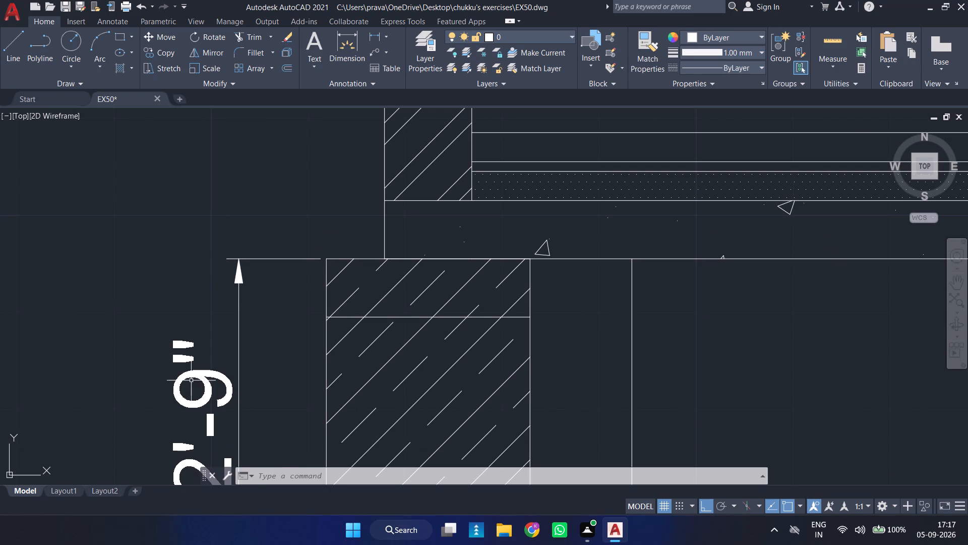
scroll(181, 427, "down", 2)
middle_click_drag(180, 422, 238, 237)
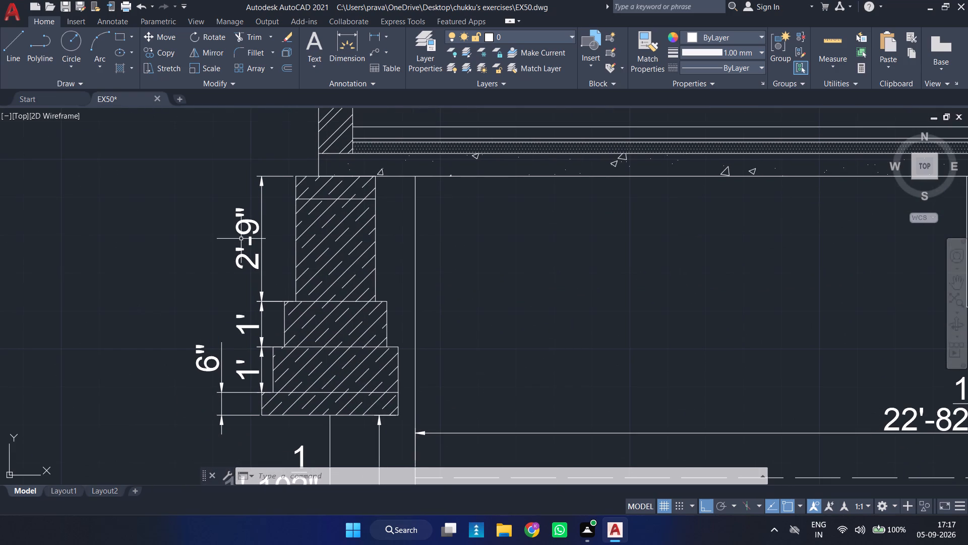
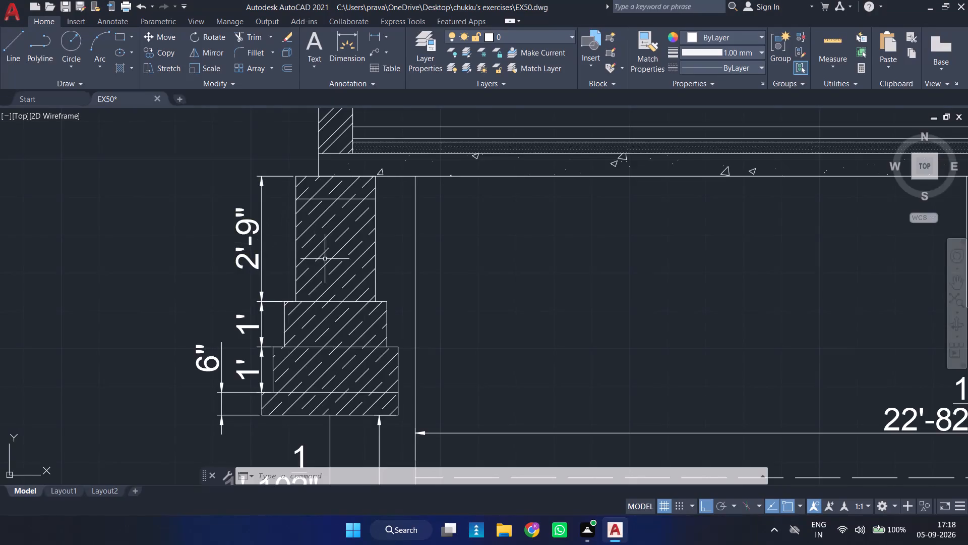
Dimension the overall width of the concrete base under the hatched stepped footing between the two floor levels, placing the dimension below the base.
scroll(376, 259, "down", 2)
middle_click_drag(384, 216, 361, 192)
middle_click_drag(533, 282, 412, 183)
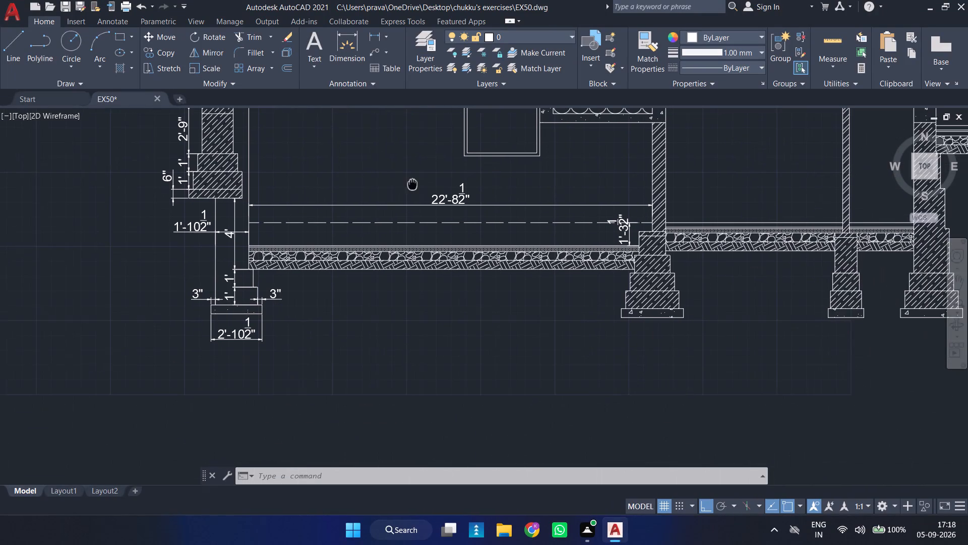
middle_click_drag(412, 183, 411, 182)
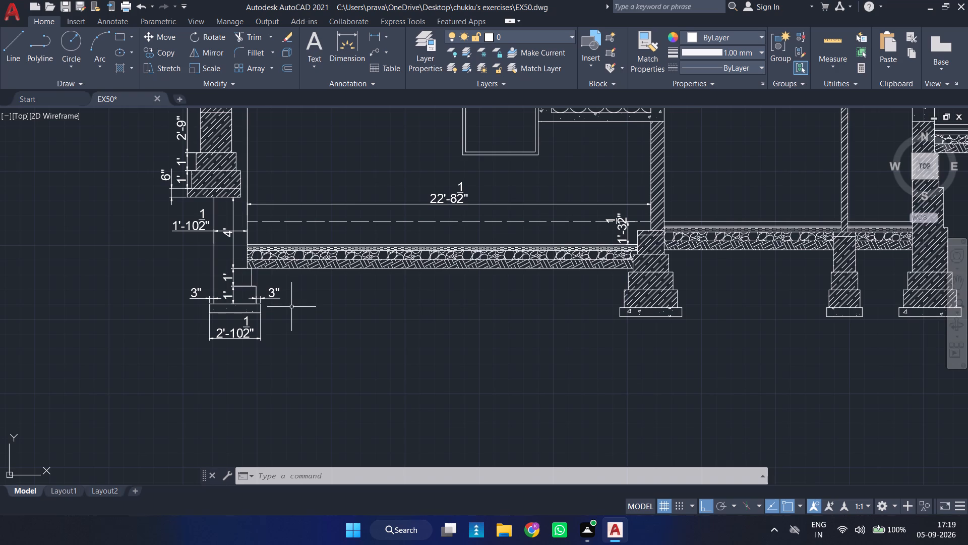
scroll(379, 316, "down", 3)
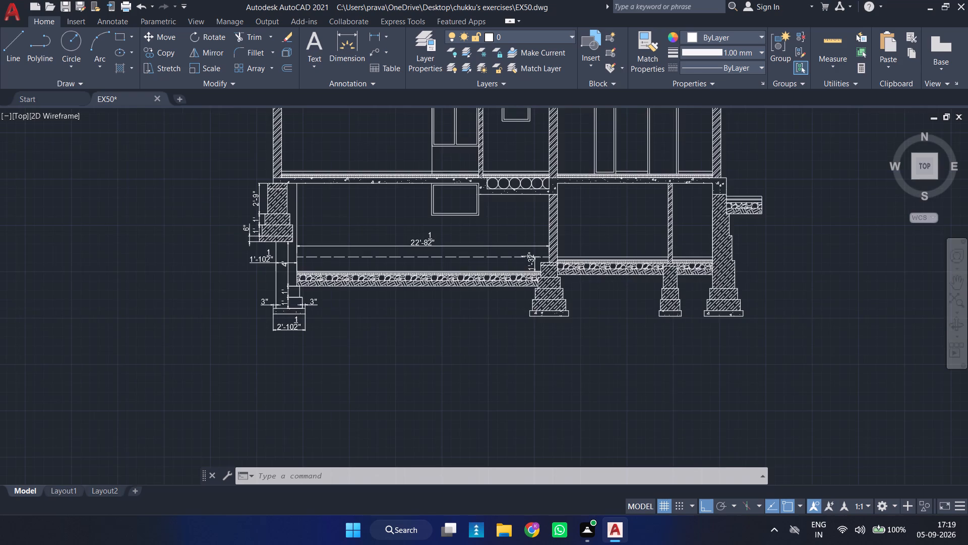
scroll(379, 315, "up", 2)
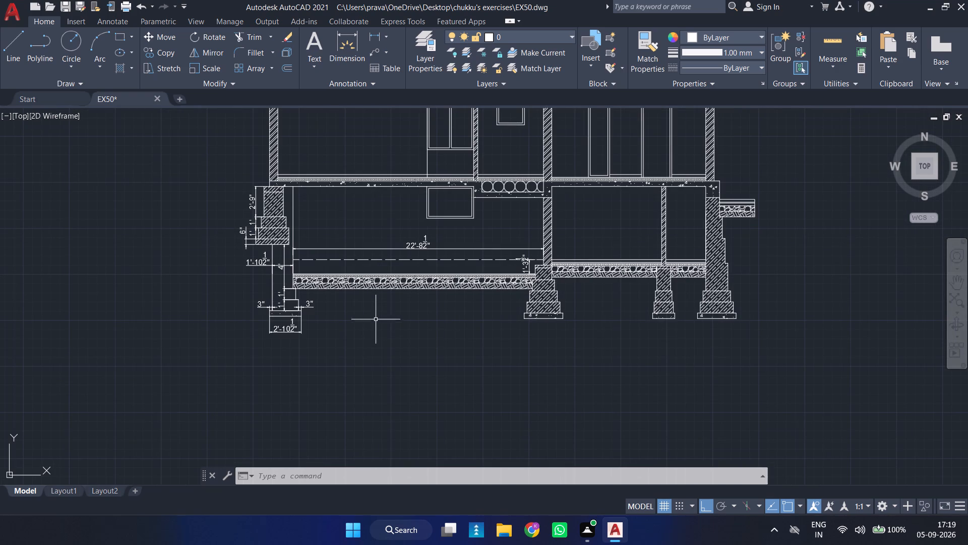
middle_click_drag(443, 311, 435, 310)
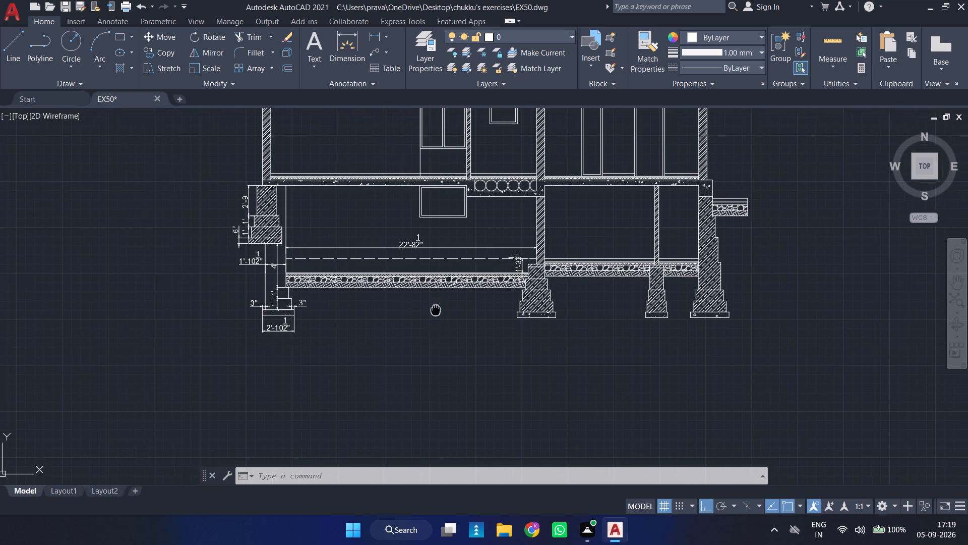
middle_click_drag(435, 310, 335, 310)
scroll(426, 314, "up", 2)
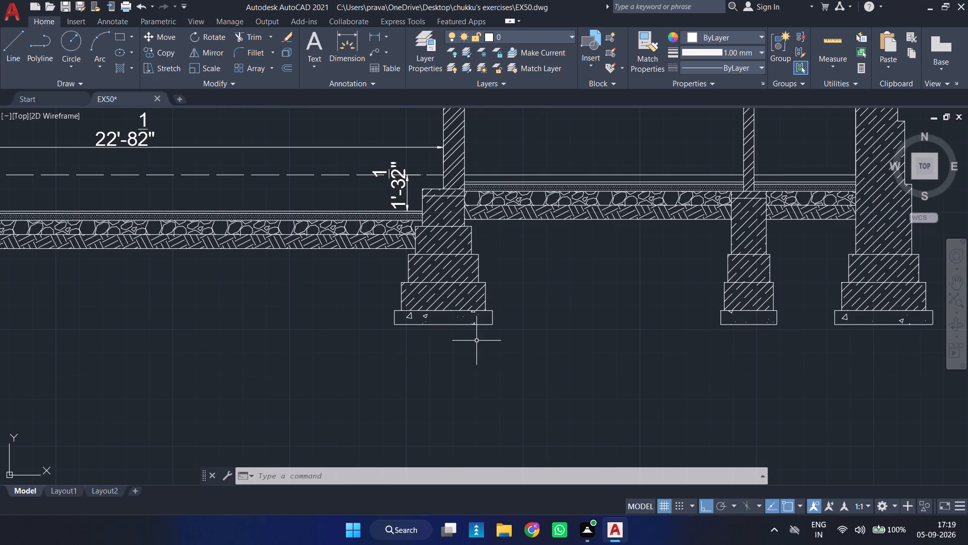
scroll(476, 340, "up", 1)
key("space")
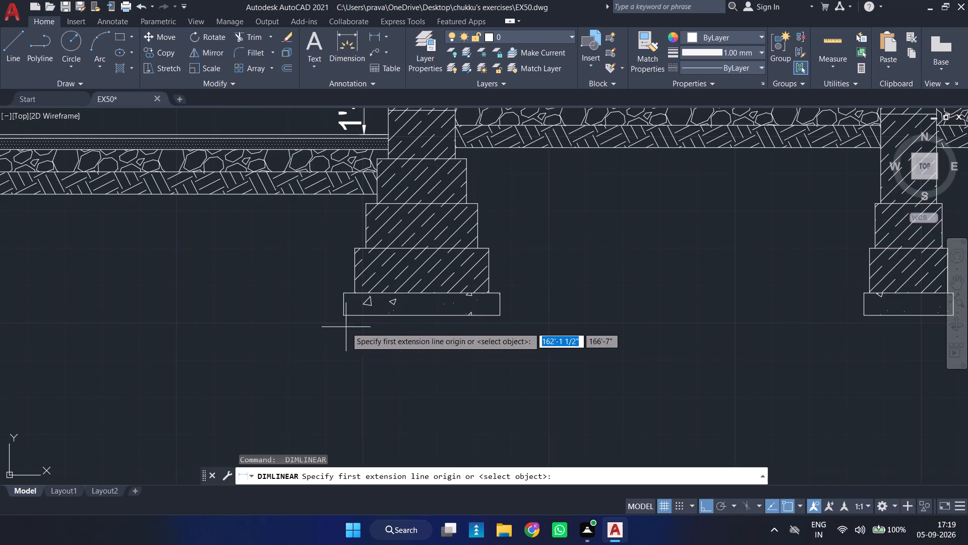
left_click(345, 317)
left_click(499, 317)
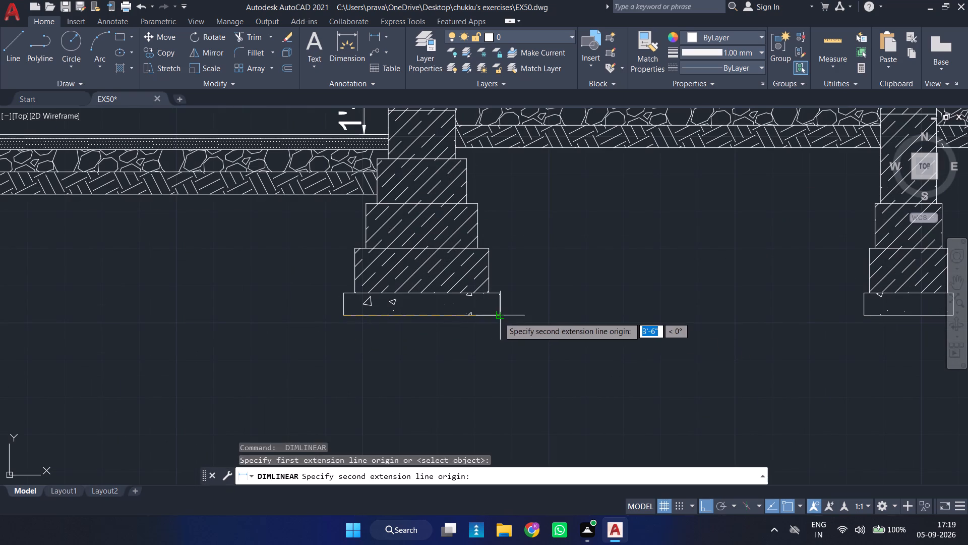
left_click(499, 353)
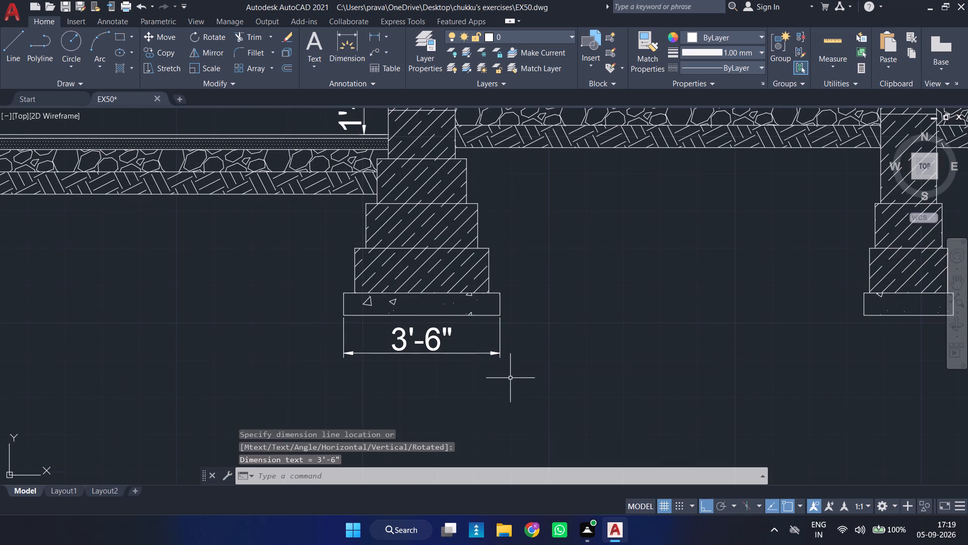
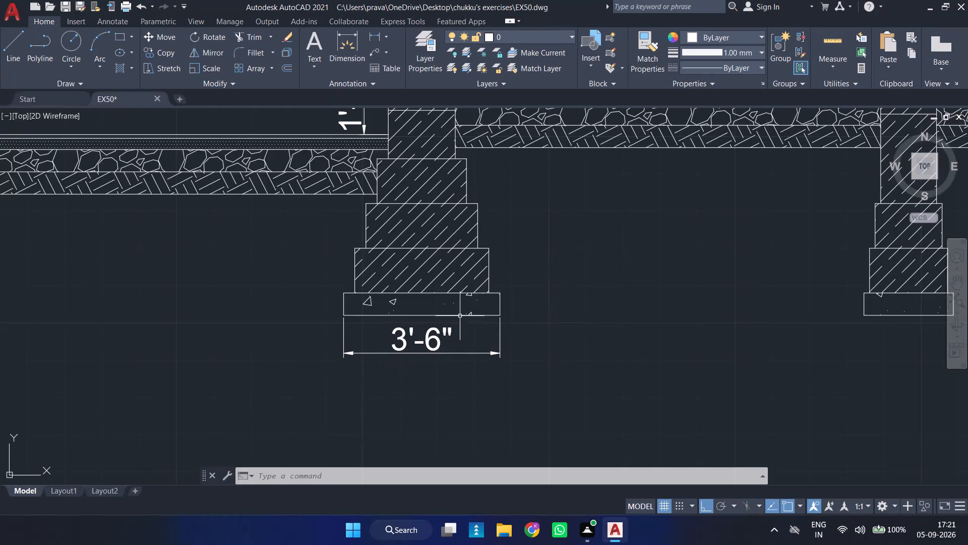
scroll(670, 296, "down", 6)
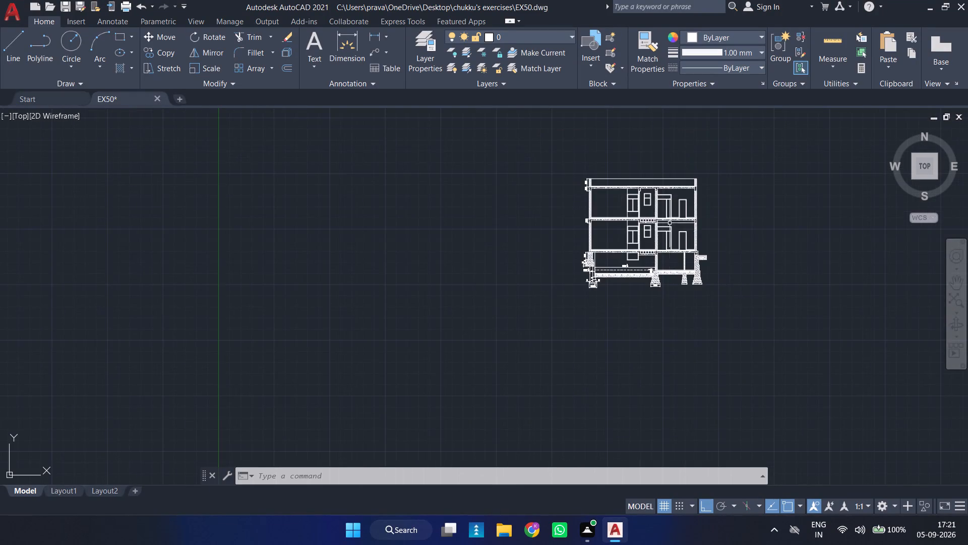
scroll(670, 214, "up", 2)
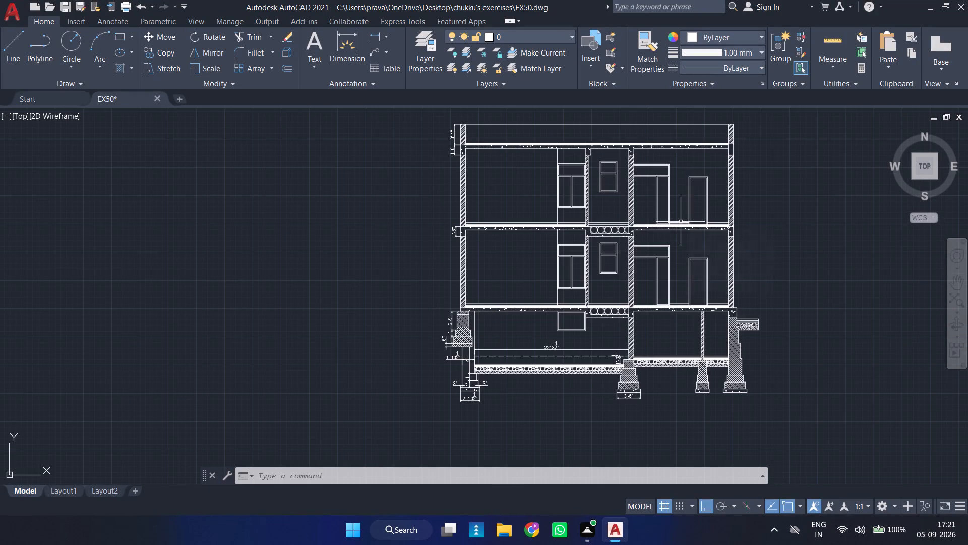
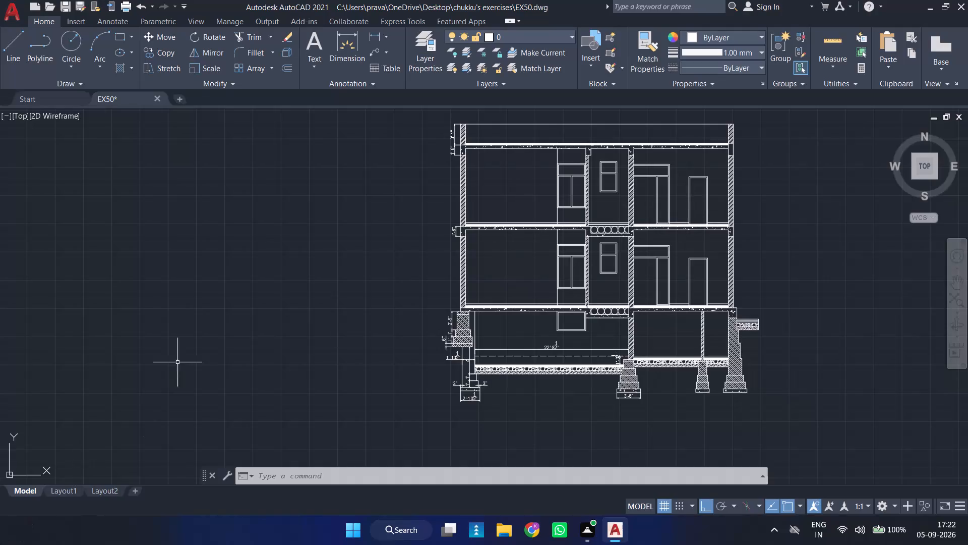
Add a horizontal linear dimension to the concrete base's right-hand projection beyond the lowest masonry step of the 3'-6" wide footing.
scroll(598, 324, "up", 2)
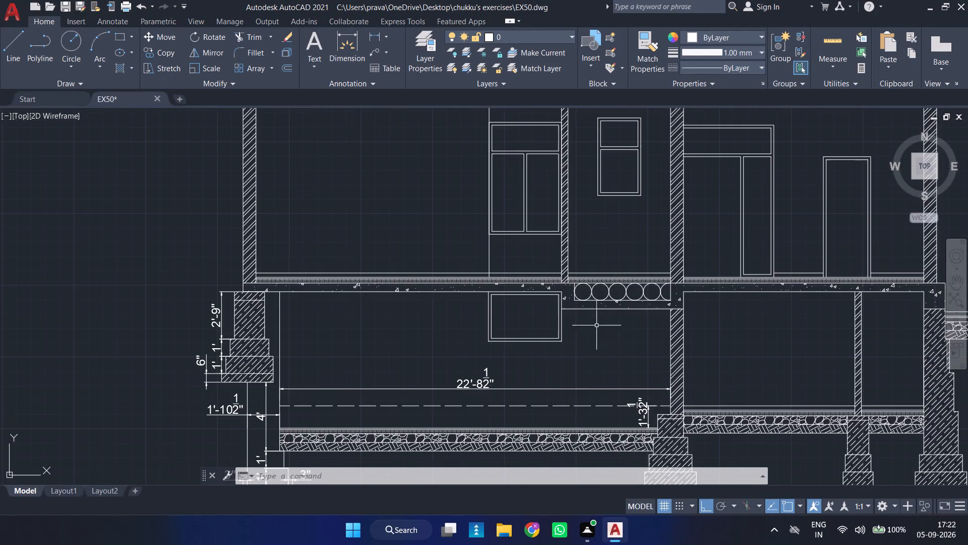
scroll(585, 346, "down", 1)
middle_click_drag(661, 420, 434, 282)
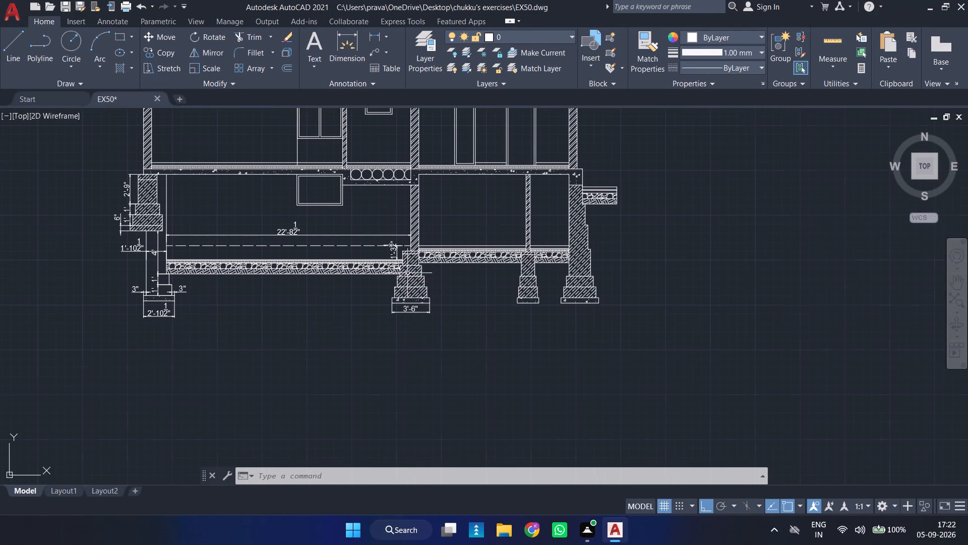
key("space")
scroll(425, 307, "up", 3)
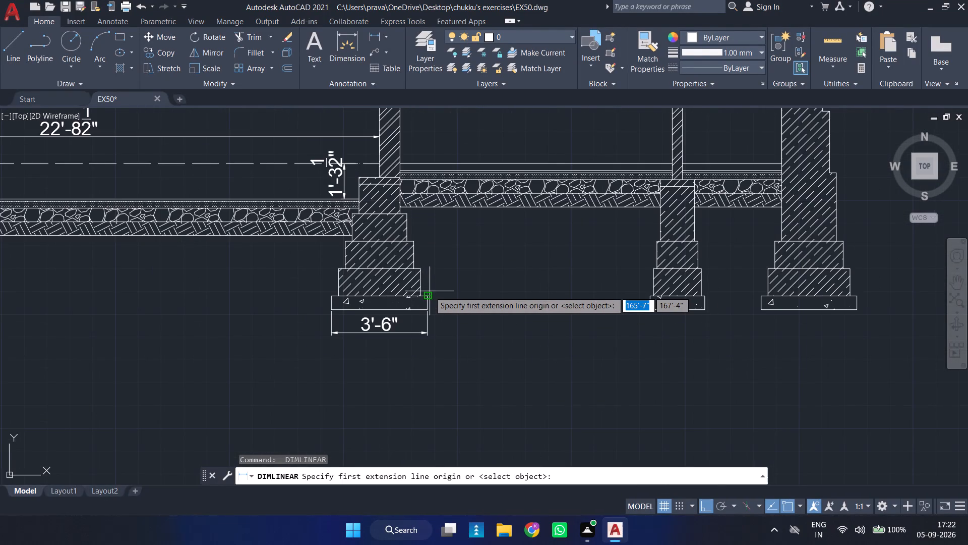
scroll(430, 291, "up", 4)
left_click(382, 312)
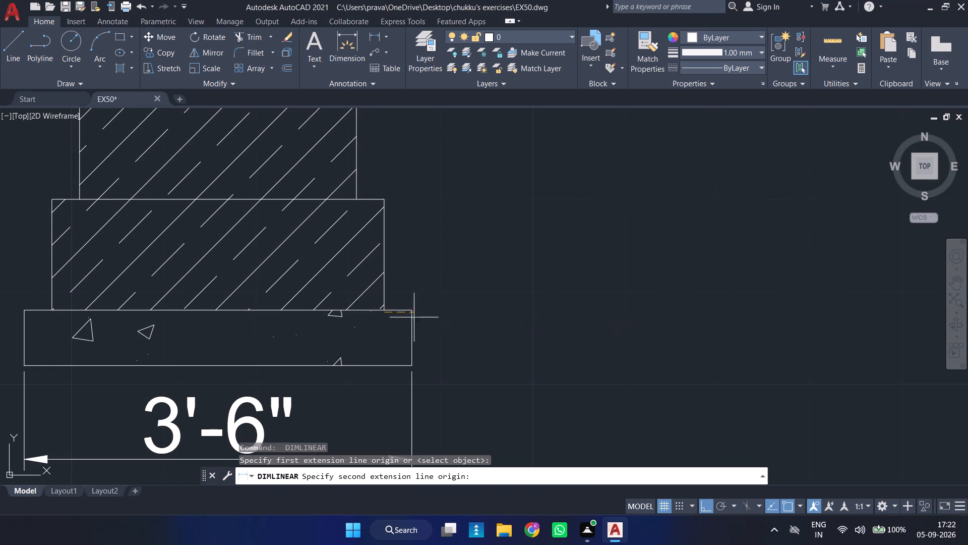
left_click(412, 310)
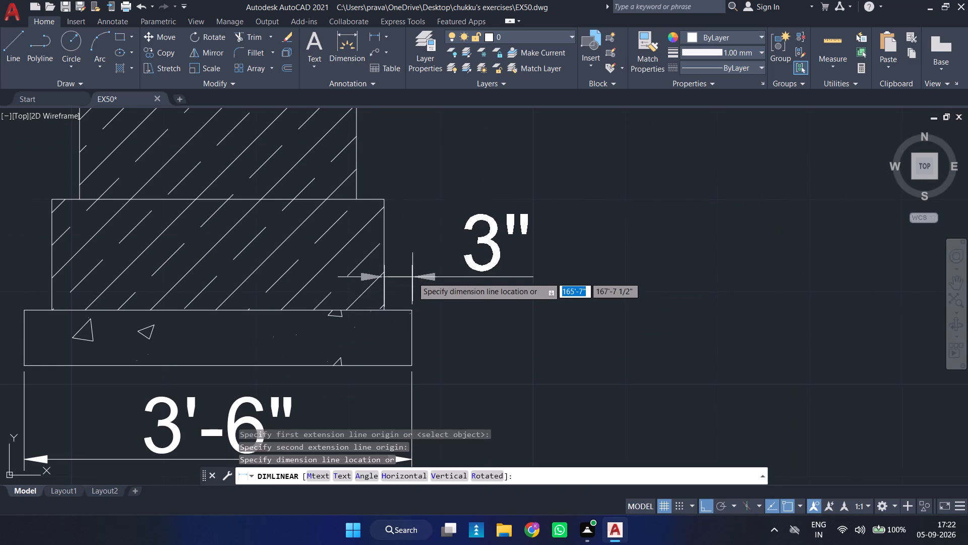
left_click(412, 277)
Dimension the matching left-hand projection of the same footing's concrete base, aligning its dimension line with the right-hand one.
scroll(471, 299, "down", 7)
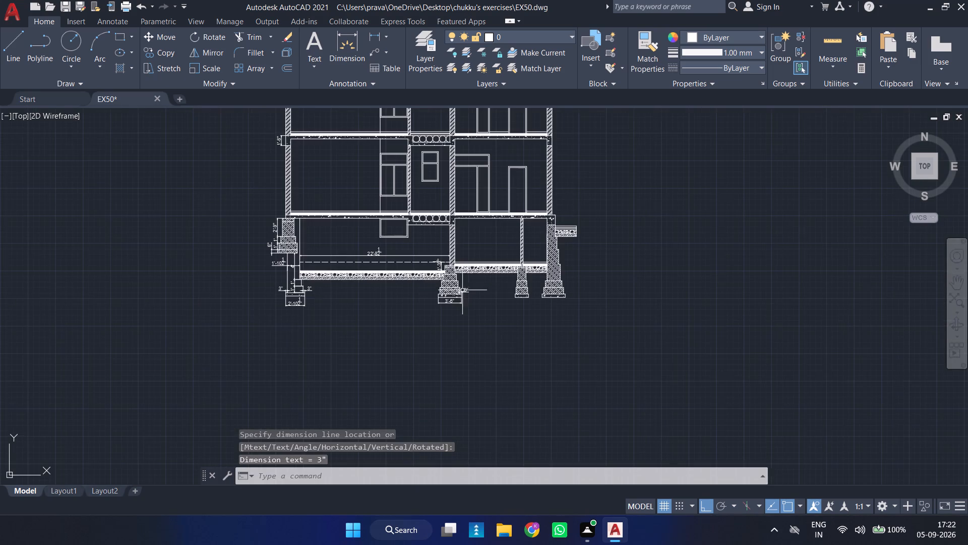
scroll(419, 244, "up", 2)
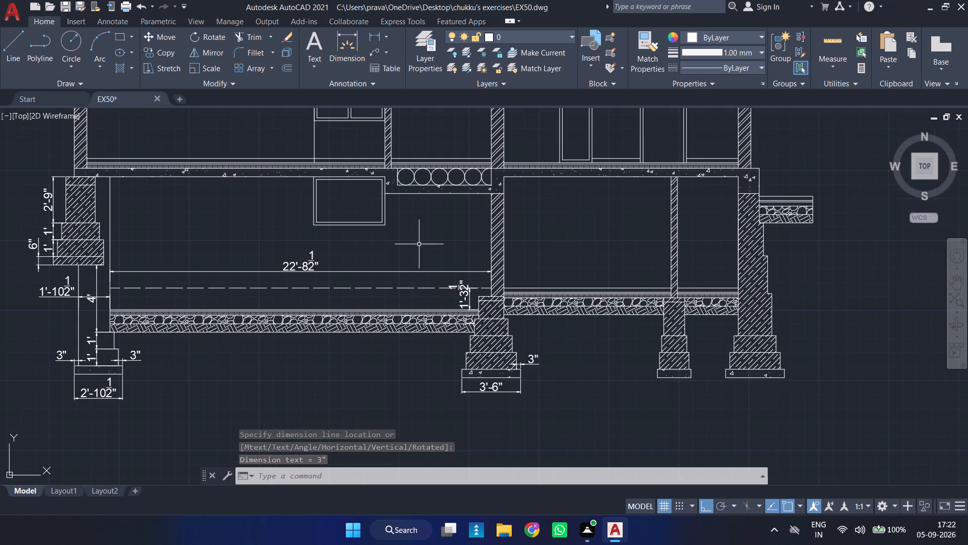
key("space")
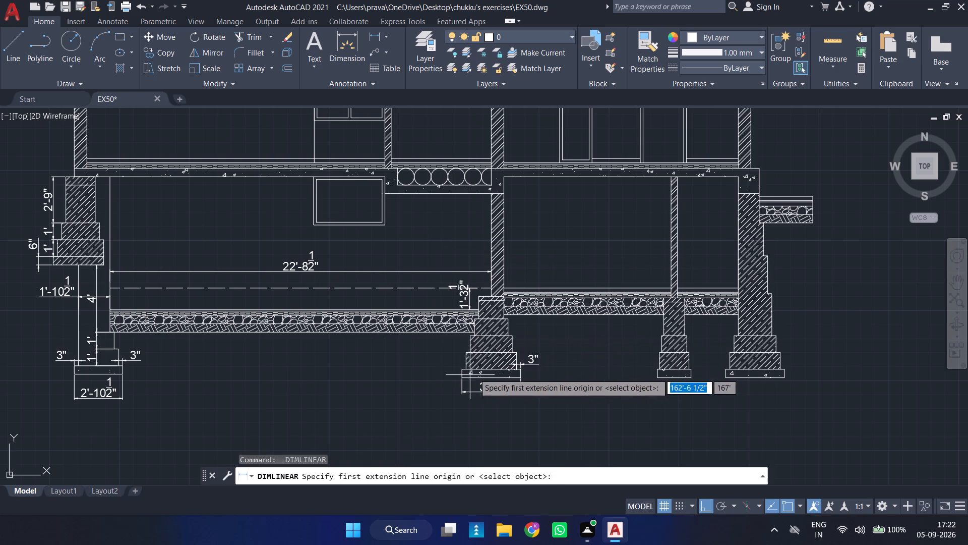
scroll(480, 363, "up", 3)
scroll(433, 367, "up", 2)
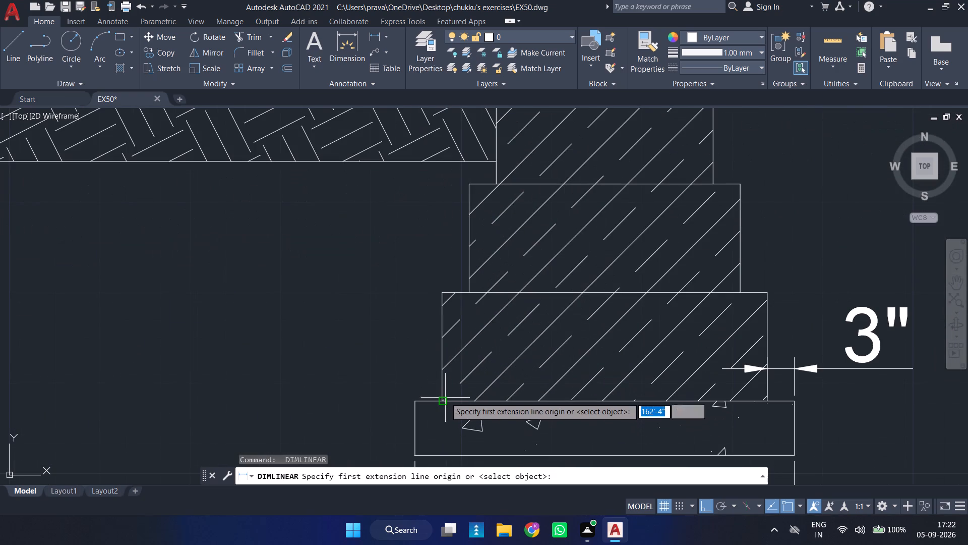
left_click(443, 401)
left_click(418, 403)
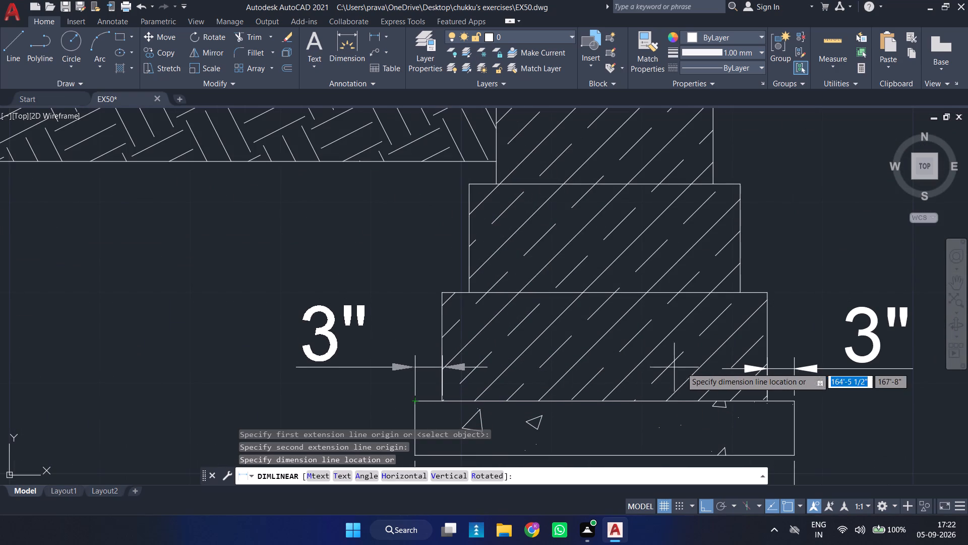
left_click(719, 369)
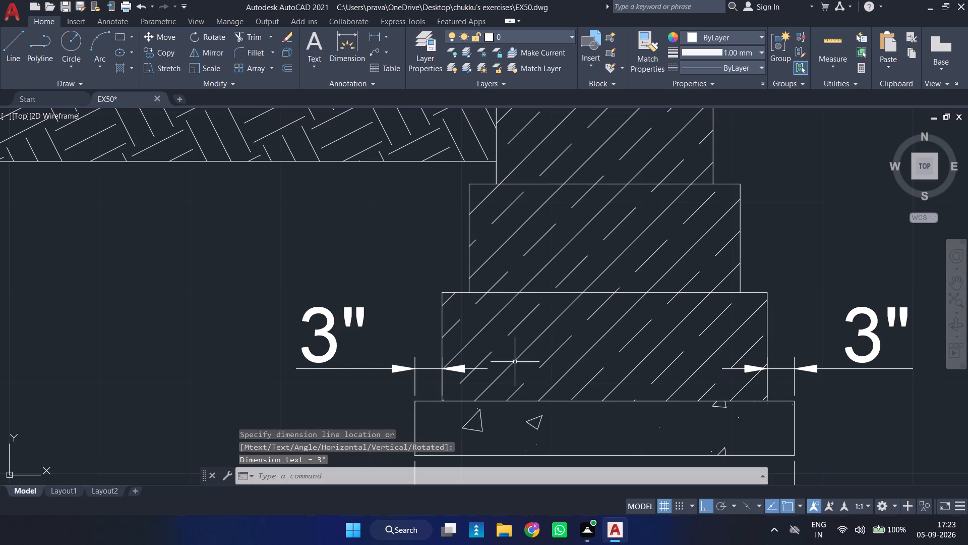
scroll(403, 343, "down", 3)
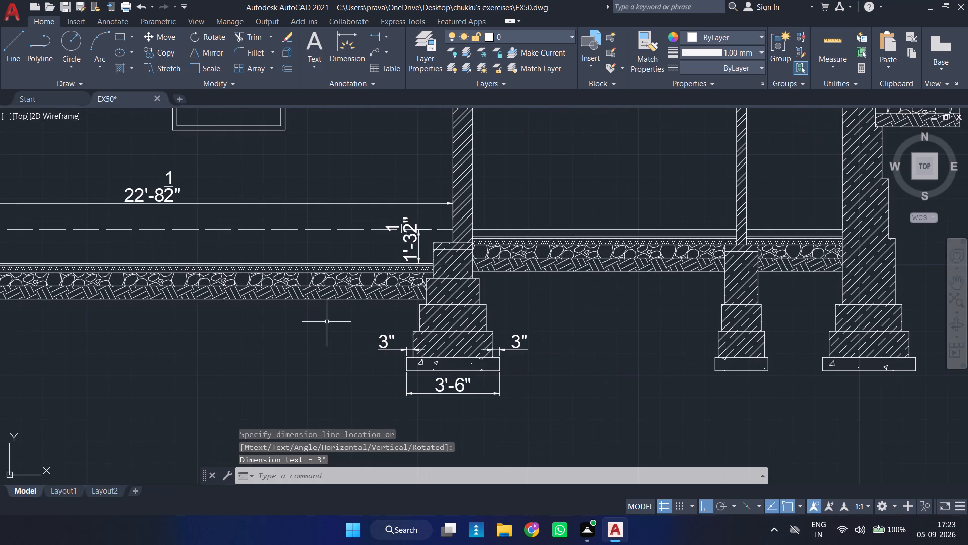
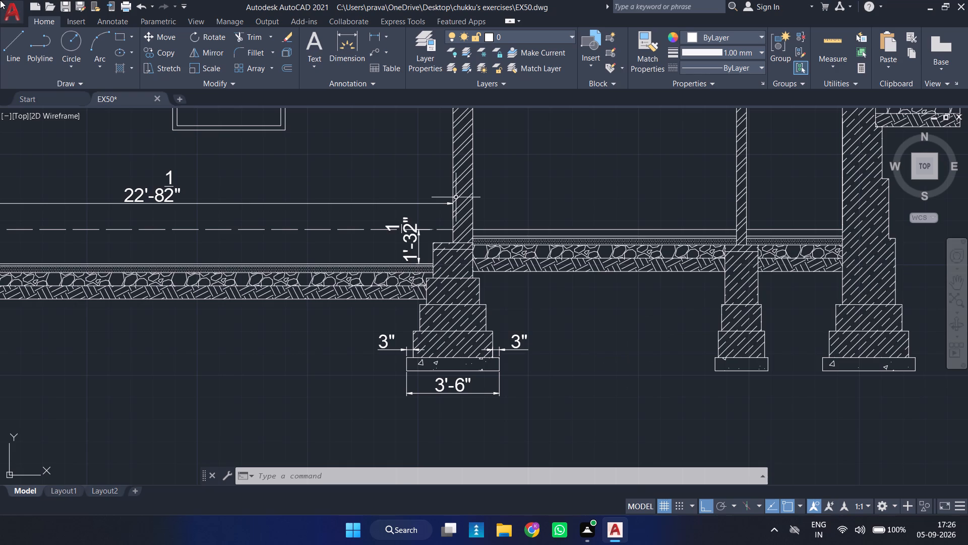
Add a vertical linear dimension to the height of the upper projecting masonry step of the 3'-6" wide footing, placed inside the hatching.
key("space")
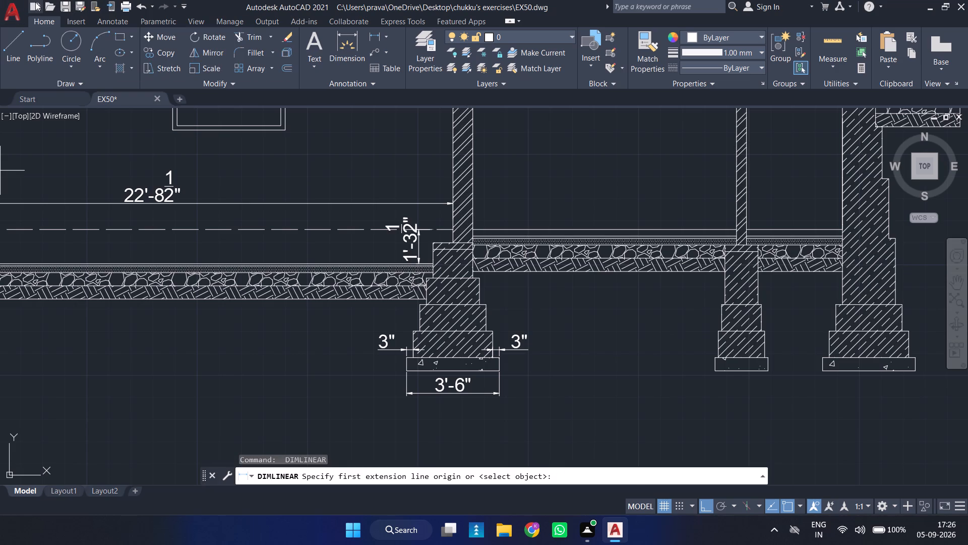
scroll(49, 0, "up", 1)
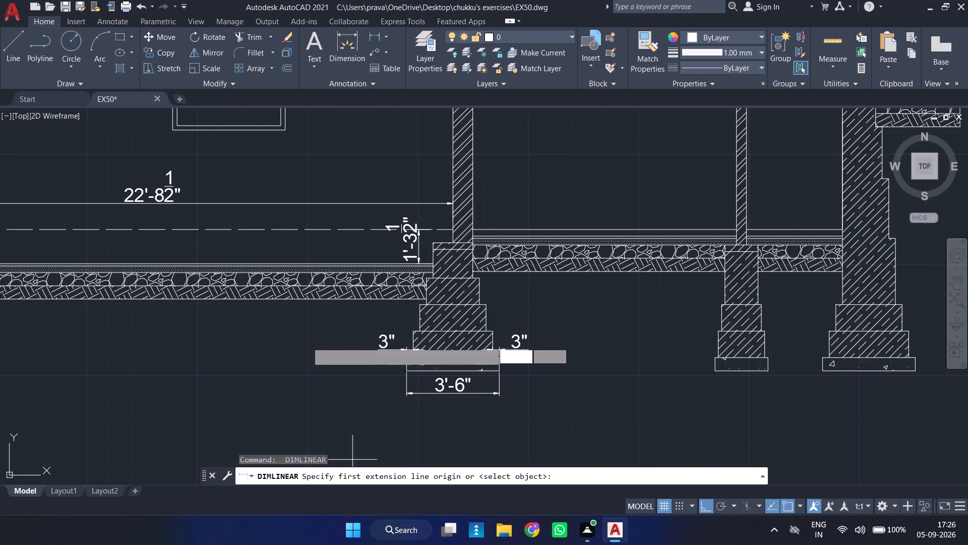
scroll(454, 256, "up", 2)
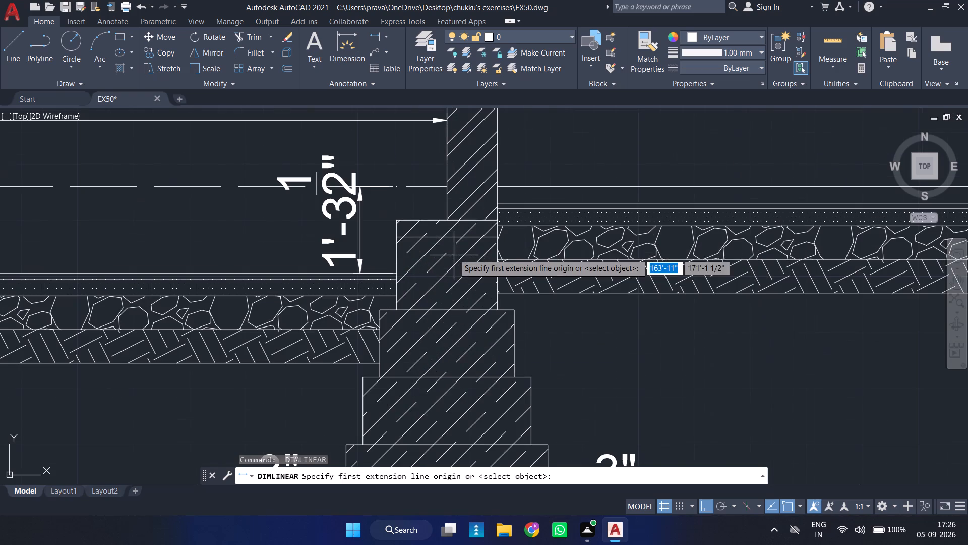
left_click(374, 314)
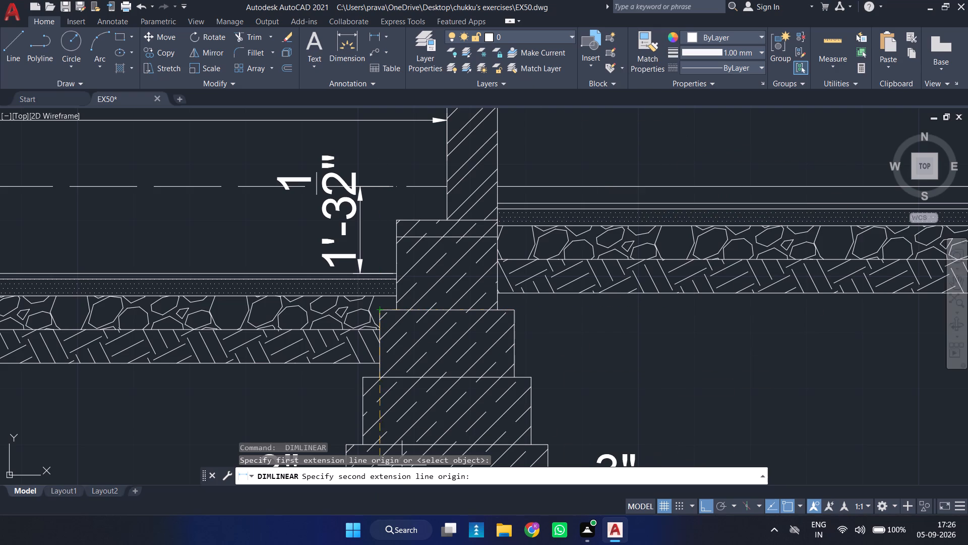
left_click(381, 379)
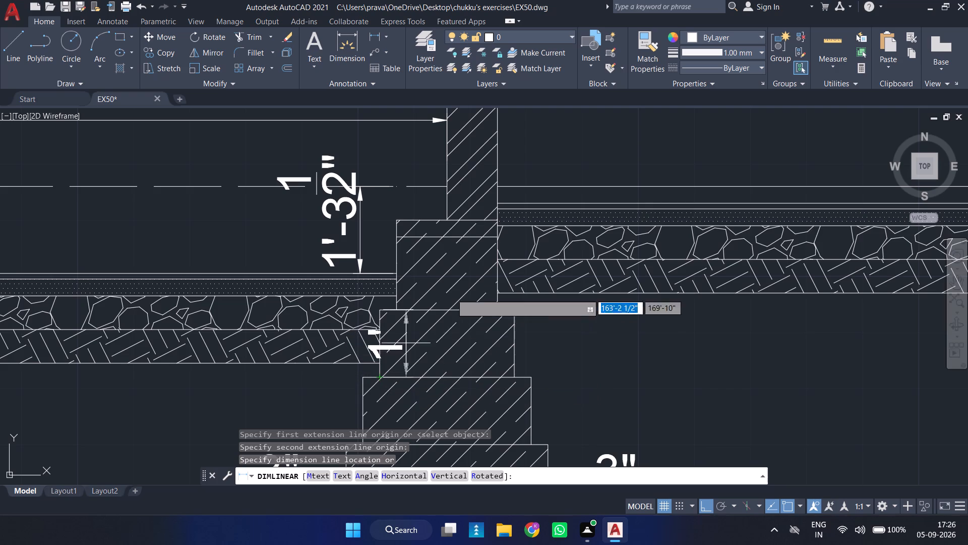
left_click(455, 372)
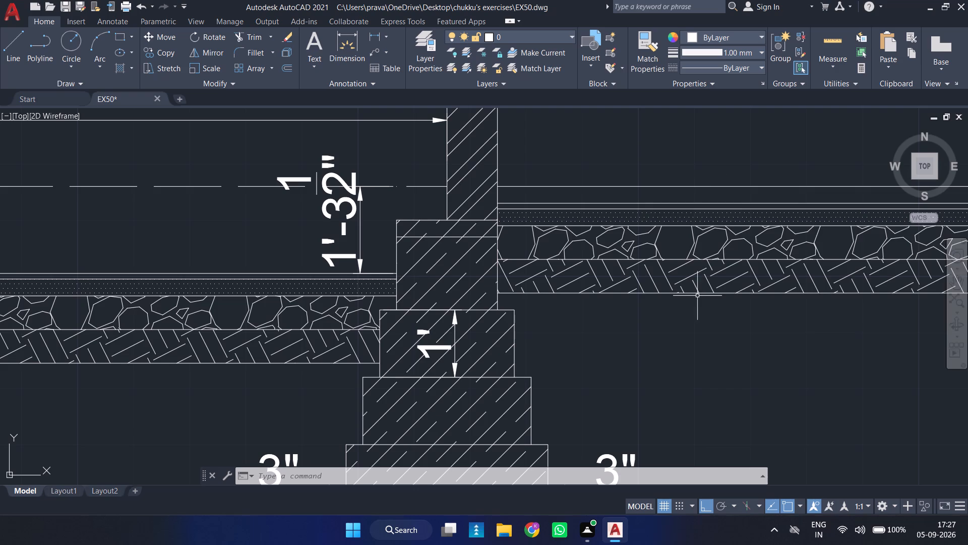
Dimension the height of the middle masonry step directly below, aligning its dimension line with the one above.
right_click(704, 327)
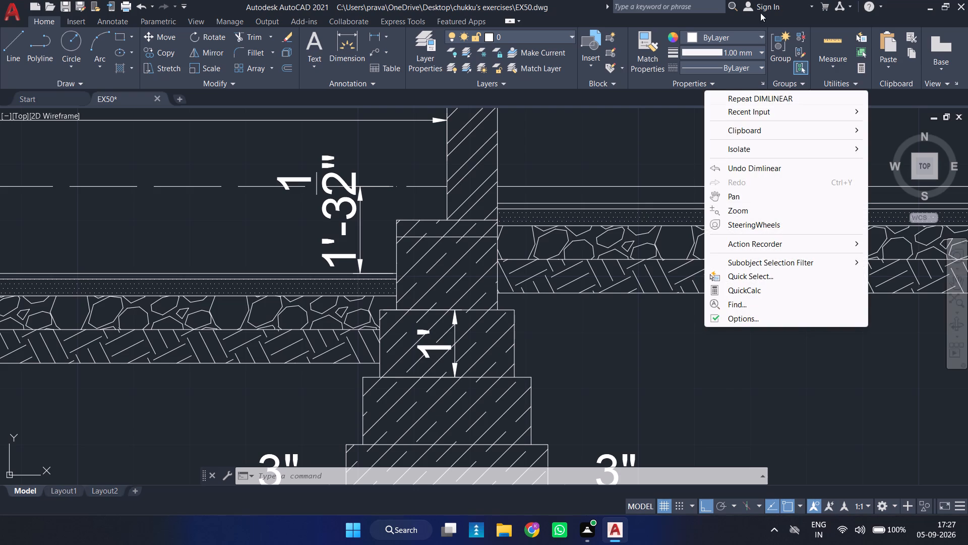
left_click(725, 102)
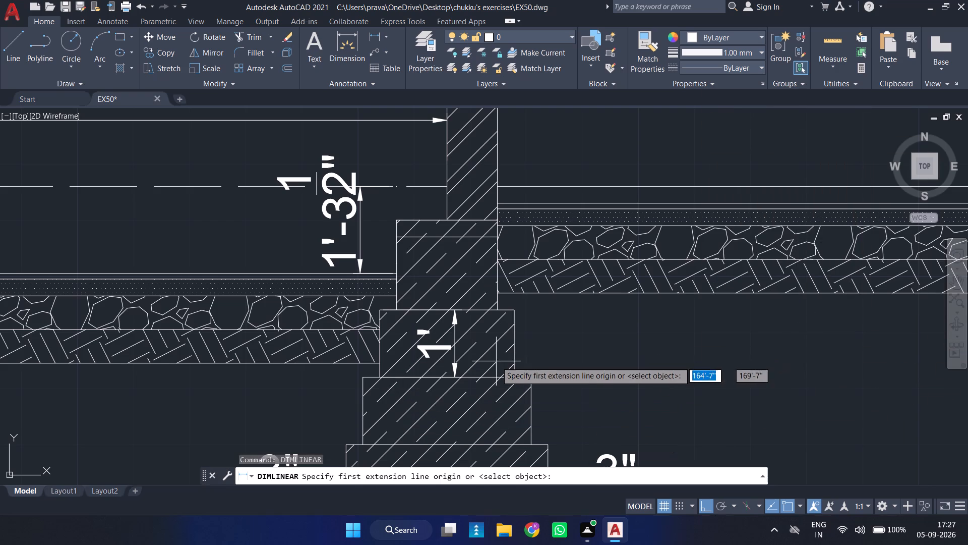
left_click(381, 378)
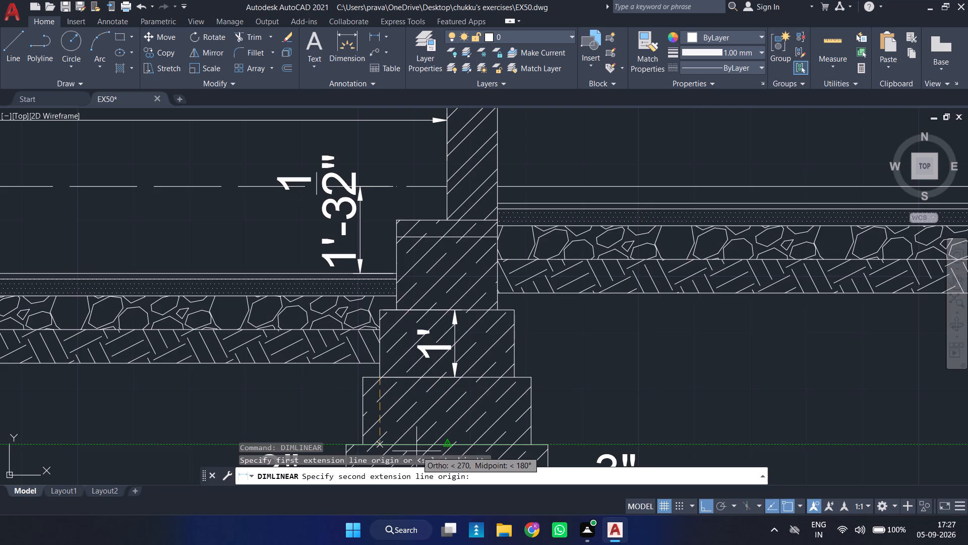
left_click(408, 451)
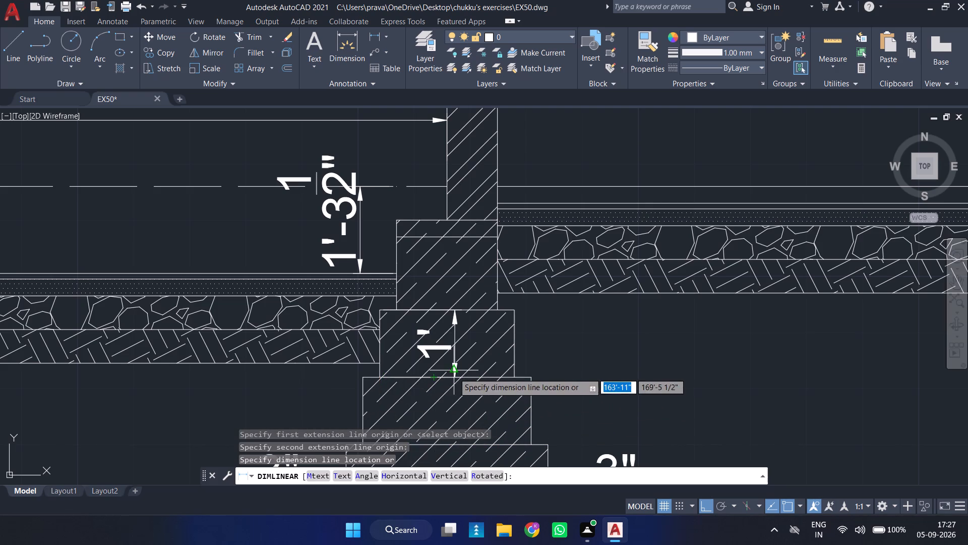
left_click(456, 381)
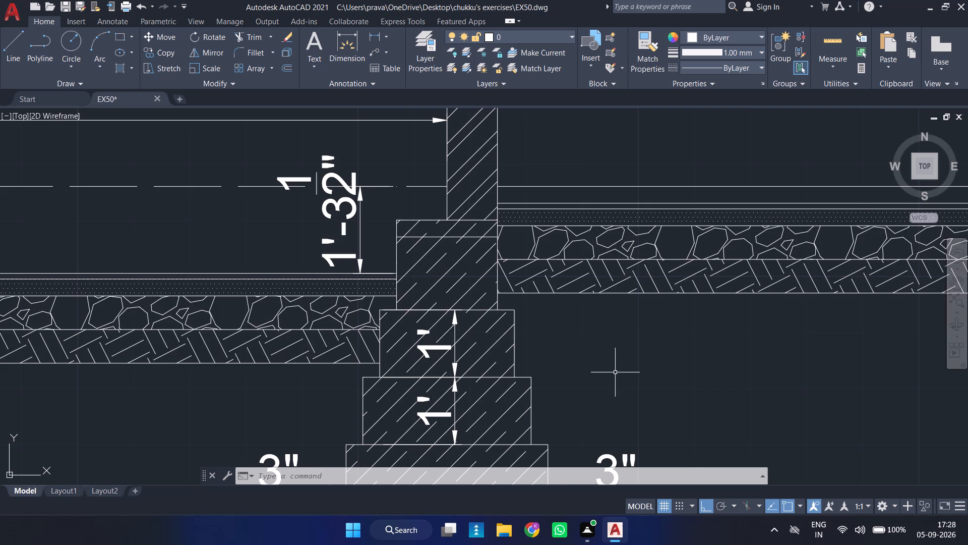
Save the drawing.
key("ctrl+s")
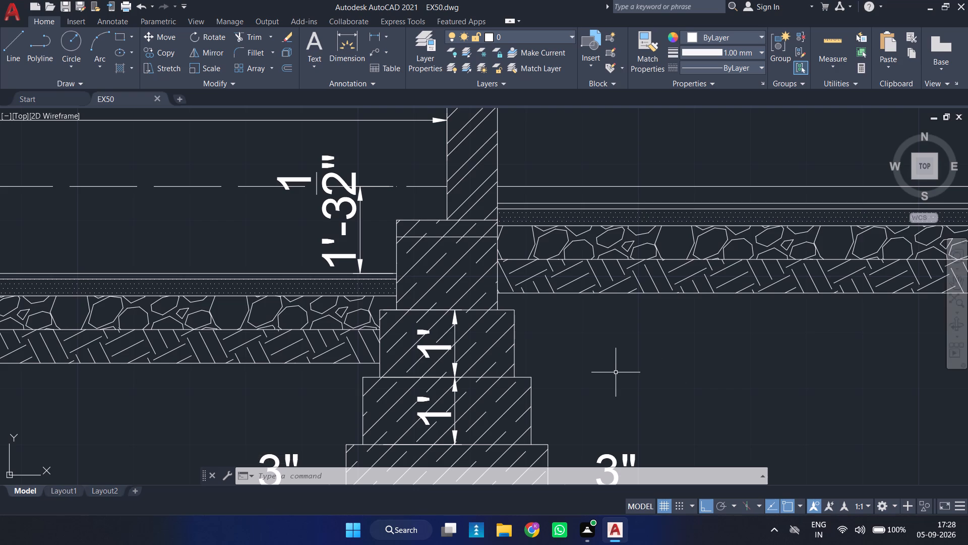
Dimension the height of the lowest masonry step of the 3'-6" wide footing.
scroll(494, 377, "down", 3)
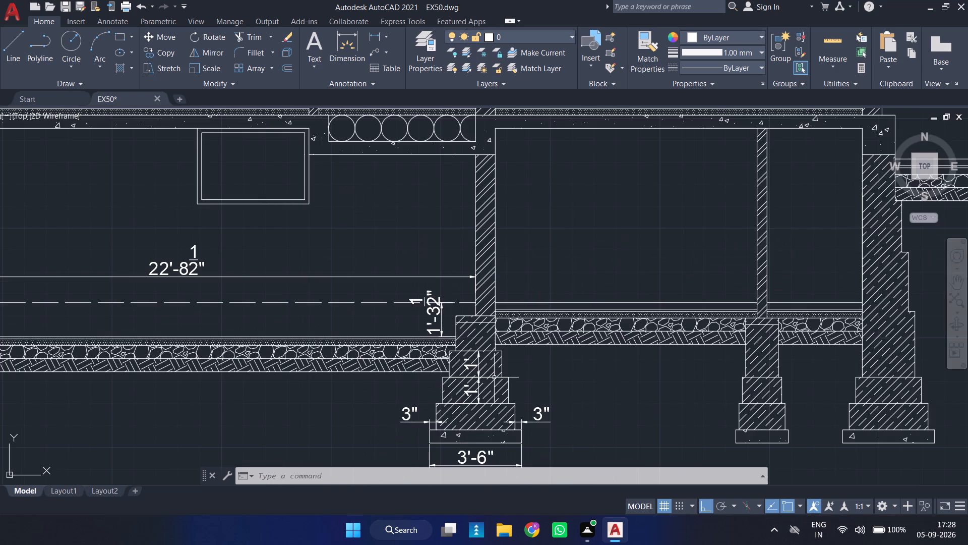
middle_click_drag(614, 397, 586, 327)
scroll(473, 340, "up", 2)
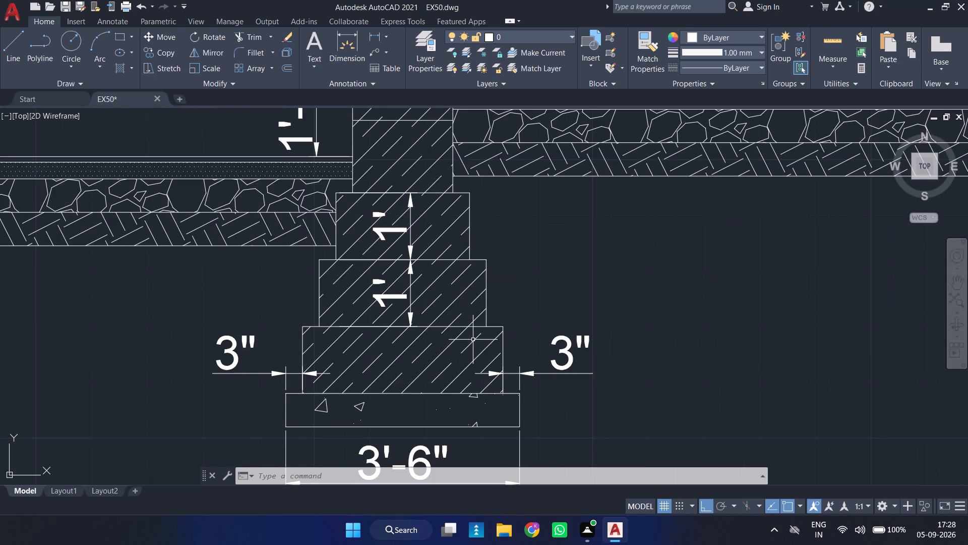
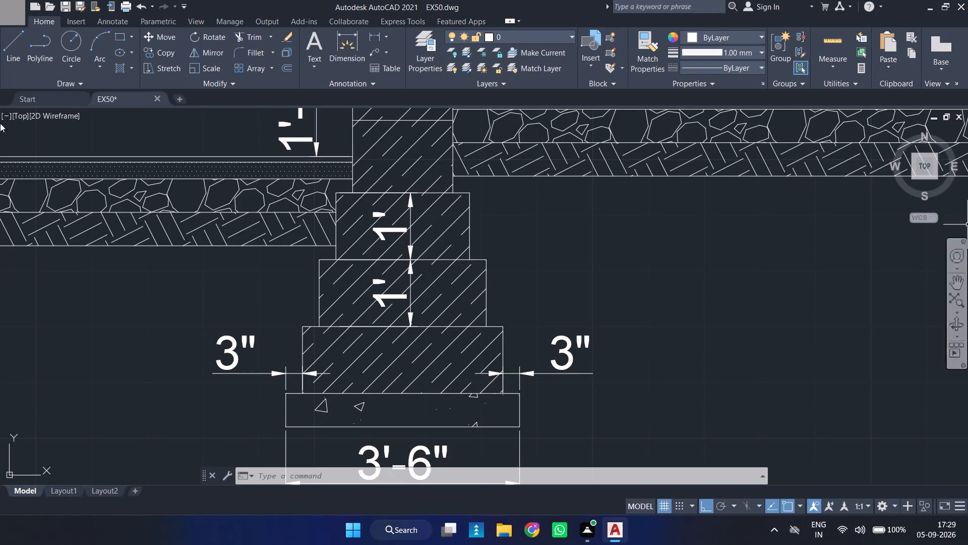
Save the drawing.
scroll(673, 337, "down", 2)
scroll(656, 356, "up", 2)
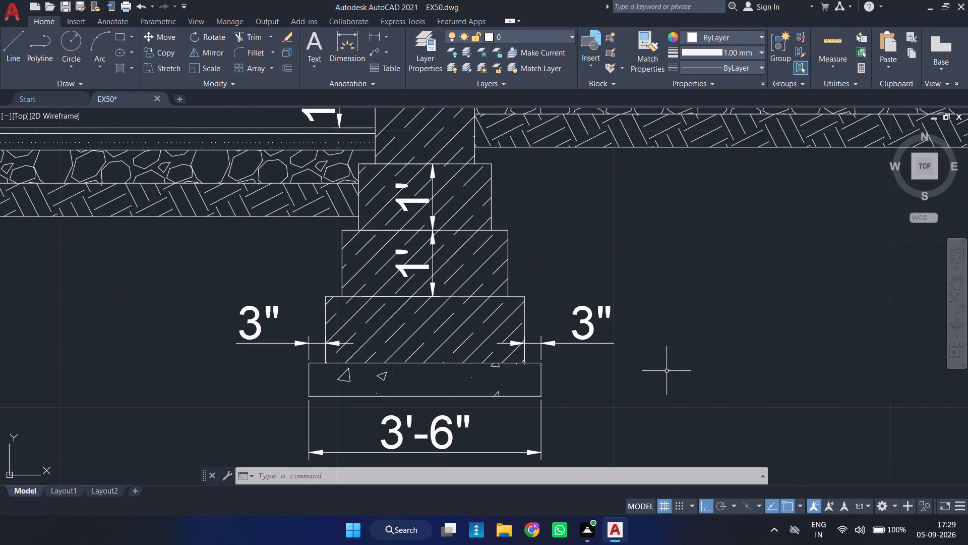
key("space")
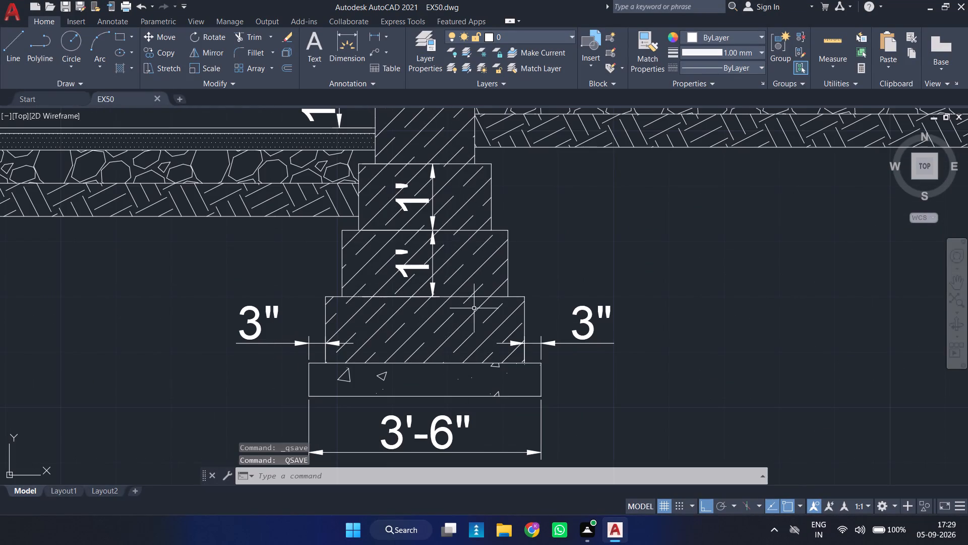
Add a vertical linear dimension to the height of the lowest masonry step of the 3'-6" wide footing, aligned with the two dimensions above.
scroll(418, 294, "up", 2)
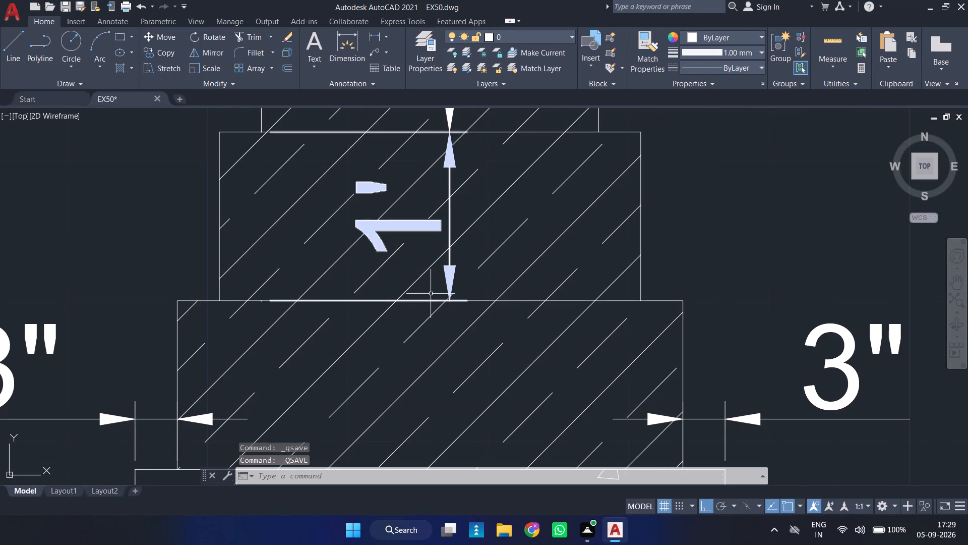
left_click(371, 38)
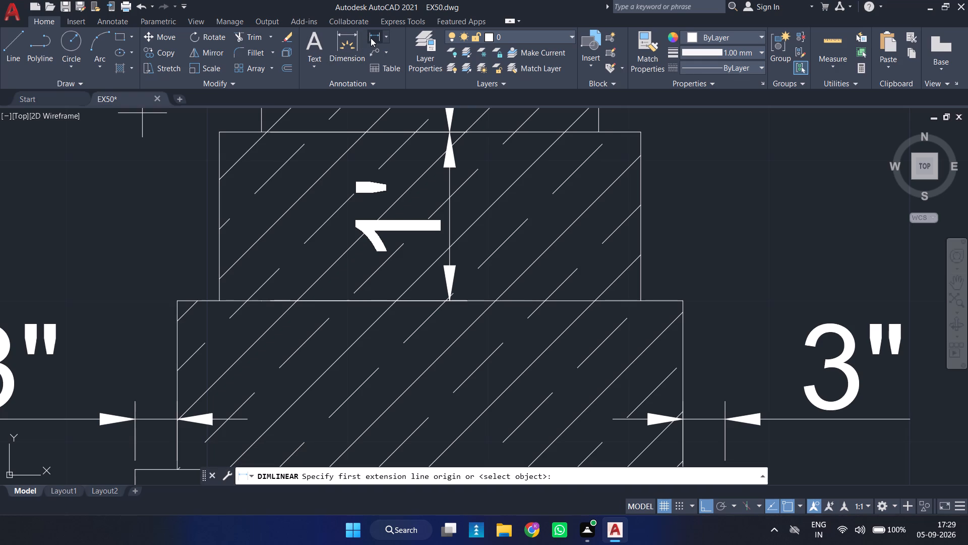
left_click(447, 303)
scroll(451, 319, "down", 2)
middle_click_drag(455, 336, 449, 311)
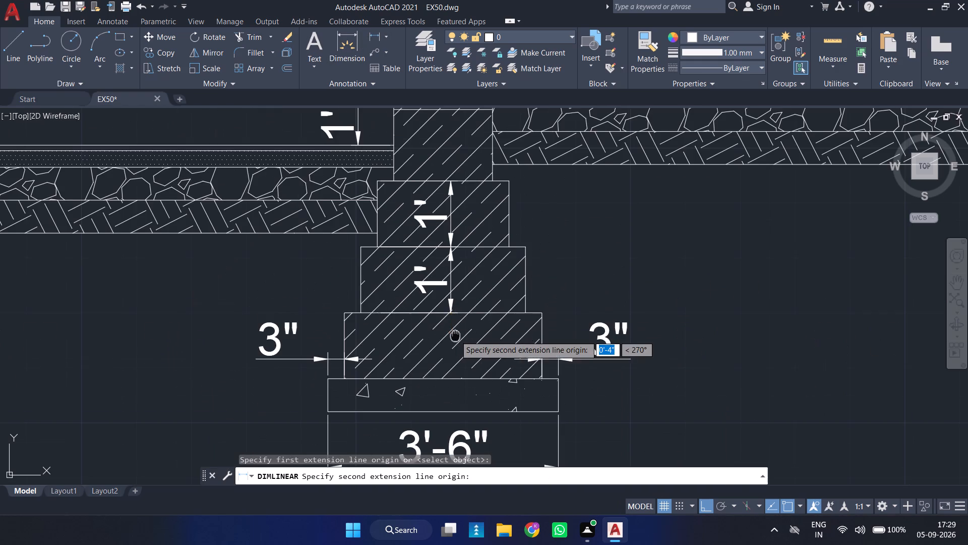
middle_click_drag(449, 311, 433, 263)
left_click(427, 306)
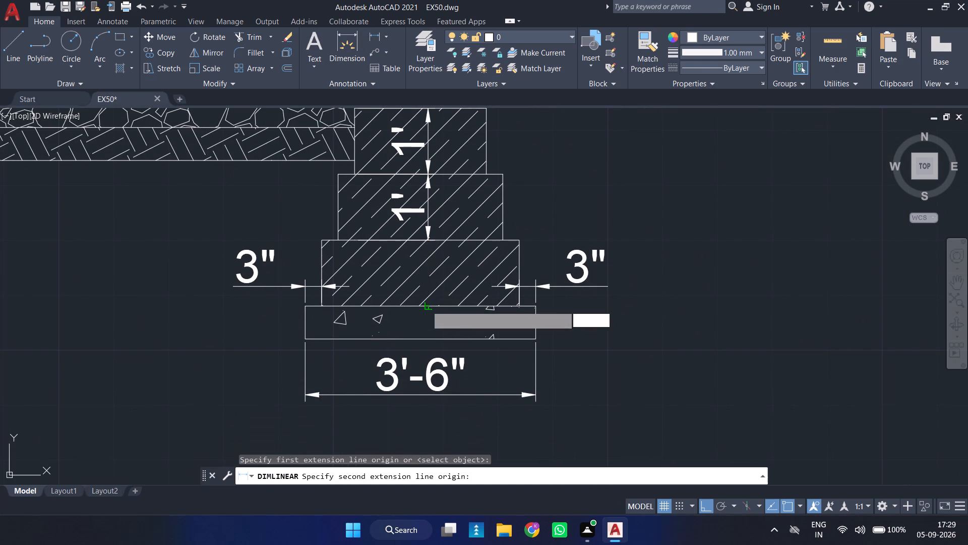
left_click(428, 237)
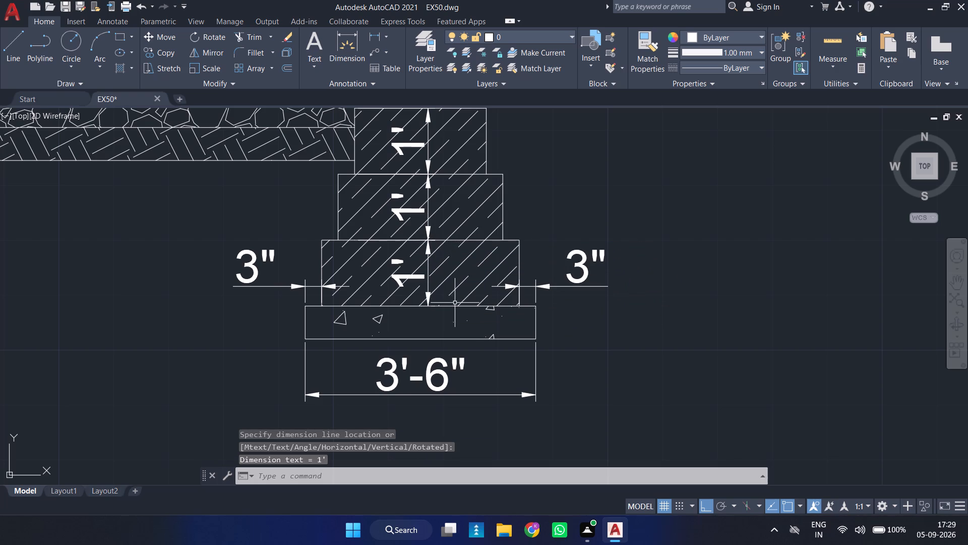
scroll(449, 303, "down", 2)
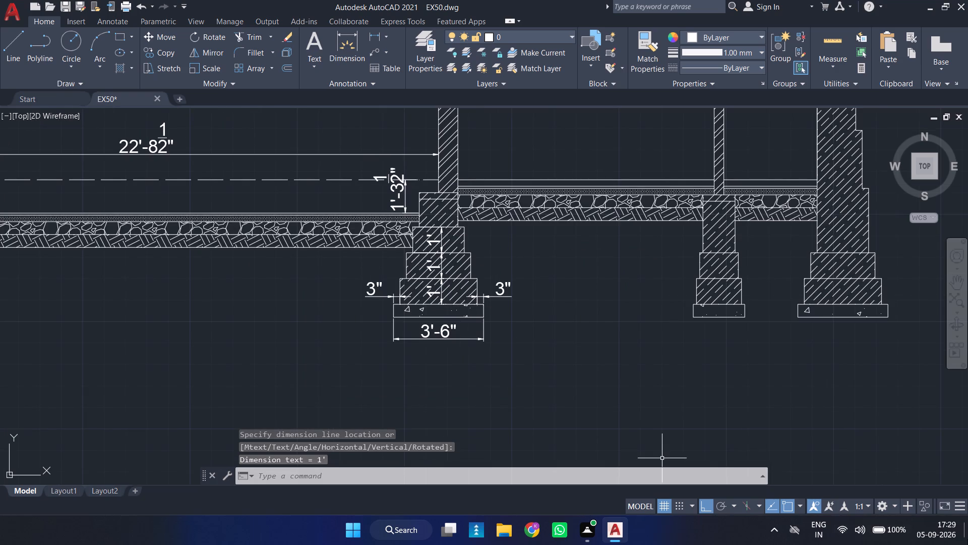
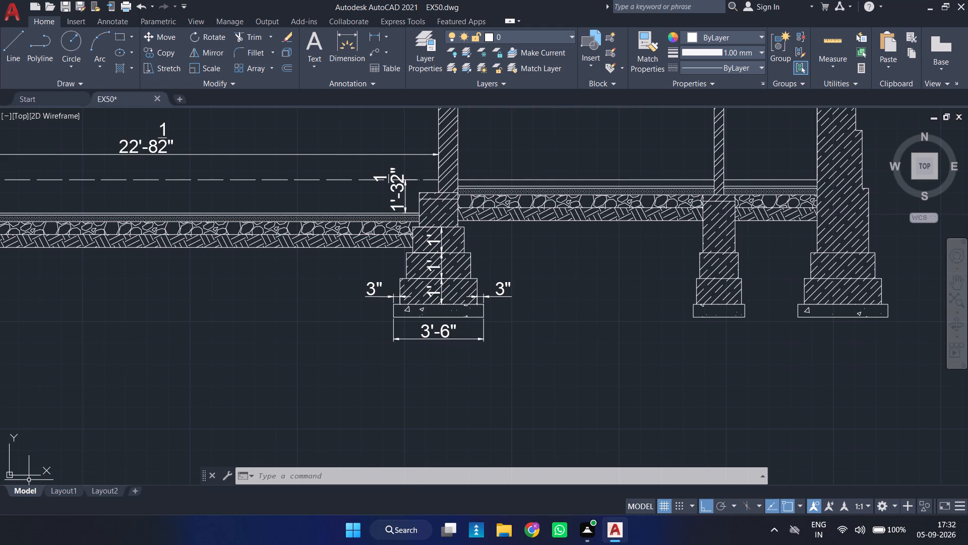
Add a vertical linear dimension to the full height of the double-lined rectangular opening beneath the lowest floor slab, just outside its left edge.
scroll(659, 198, "down", 3)
middle_click_drag(497, 144, 395, 355)
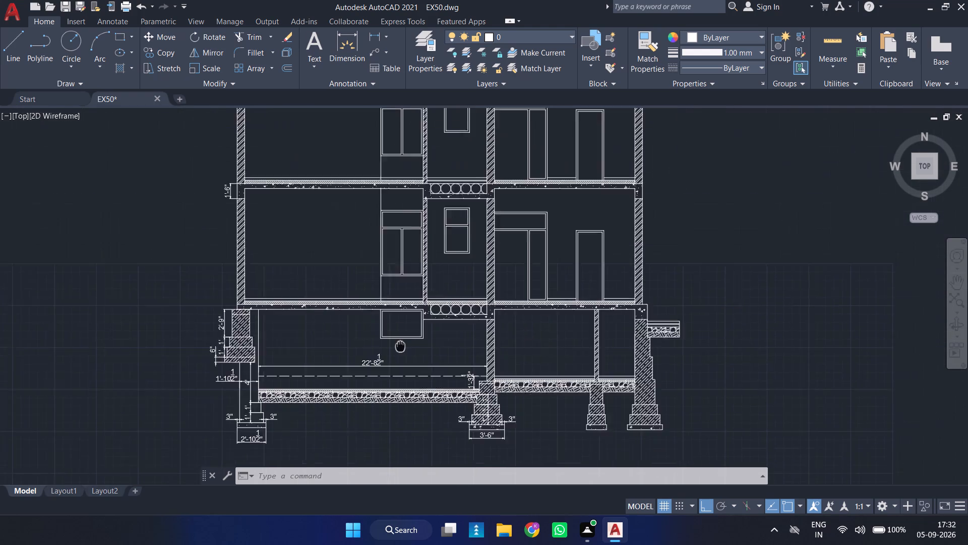
middle_click_drag(395, 355, 379, 380)
middle_click_drag(321, 316, 438, 286)
scroll(429, 331, "up", 2)
middle_click_drag(470, 363, 408, 254)
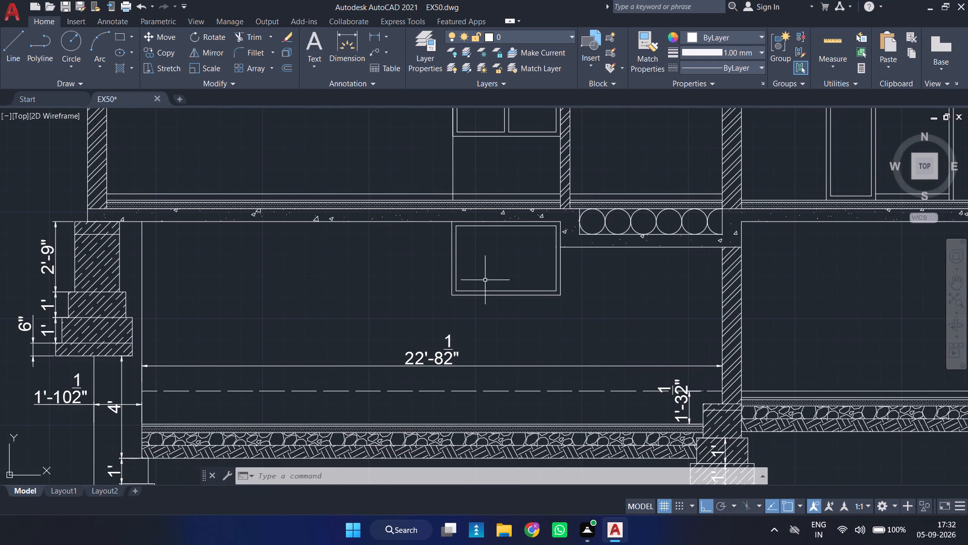
scroll(483, 286, "up", 1)
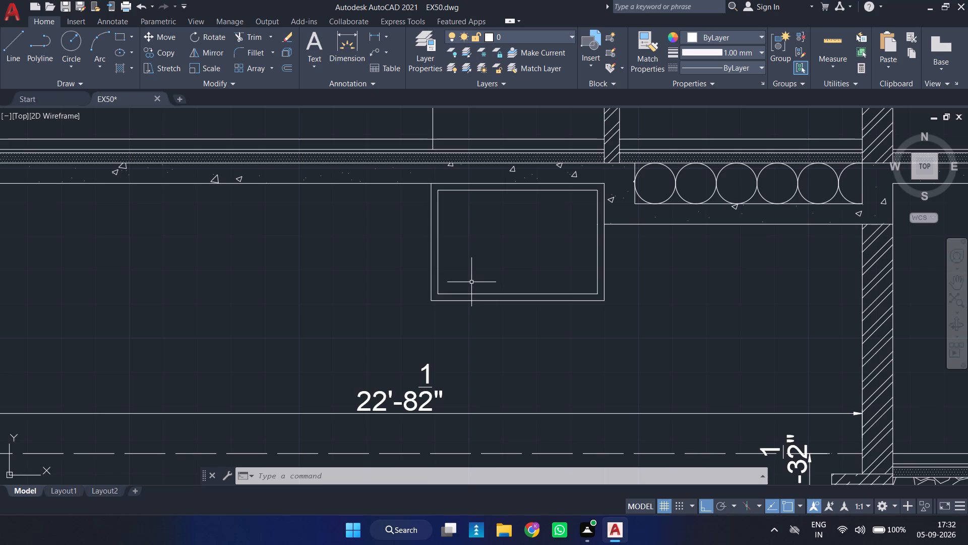
key("space")
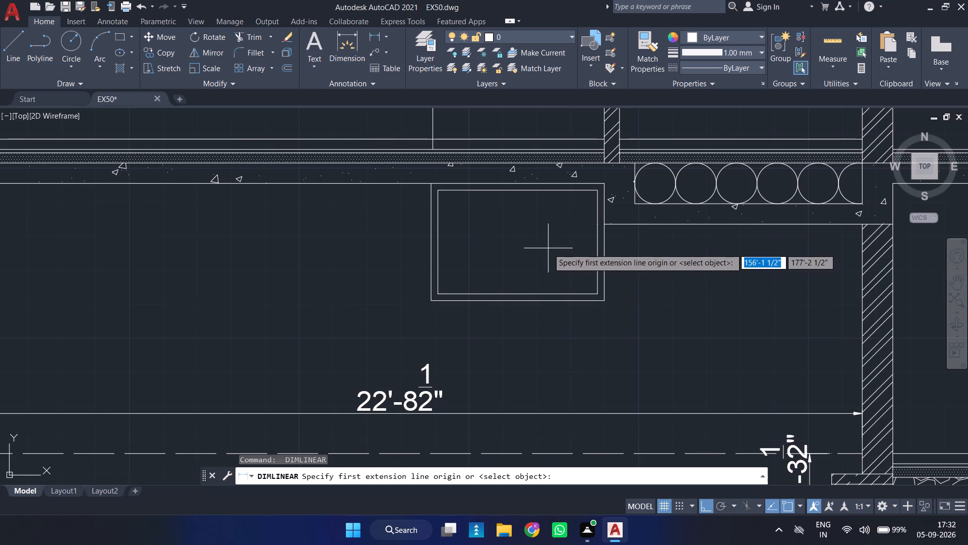
left_click(431, 184)
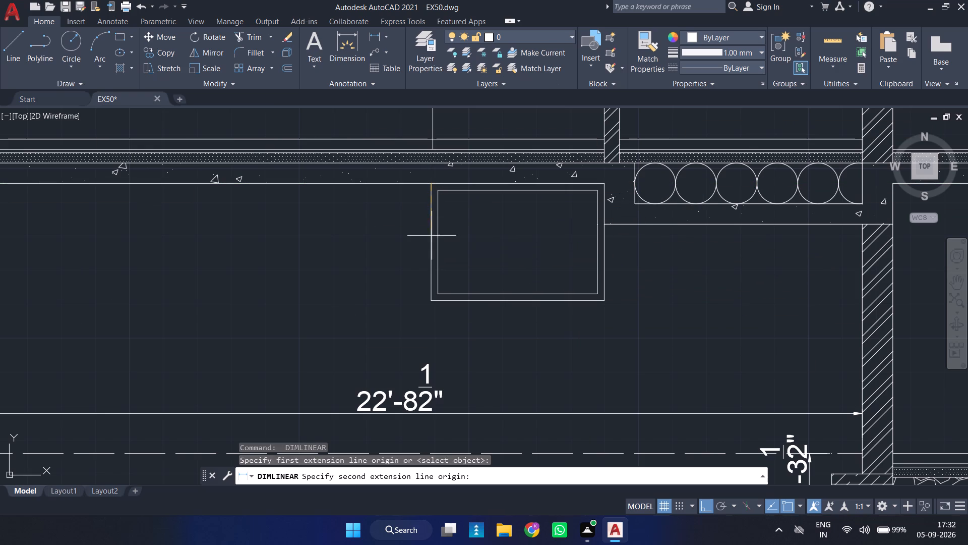
left_click(432, 299)
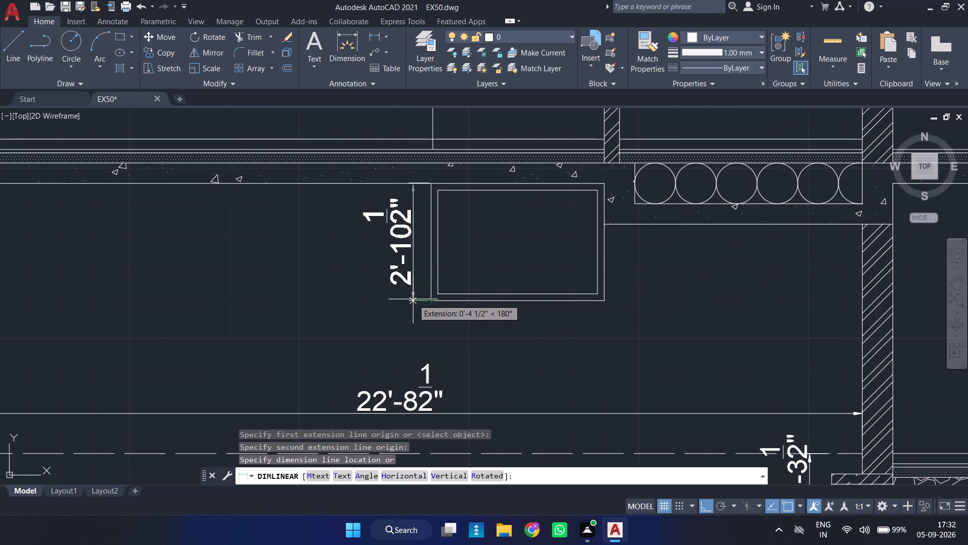
left_click(413, 299)
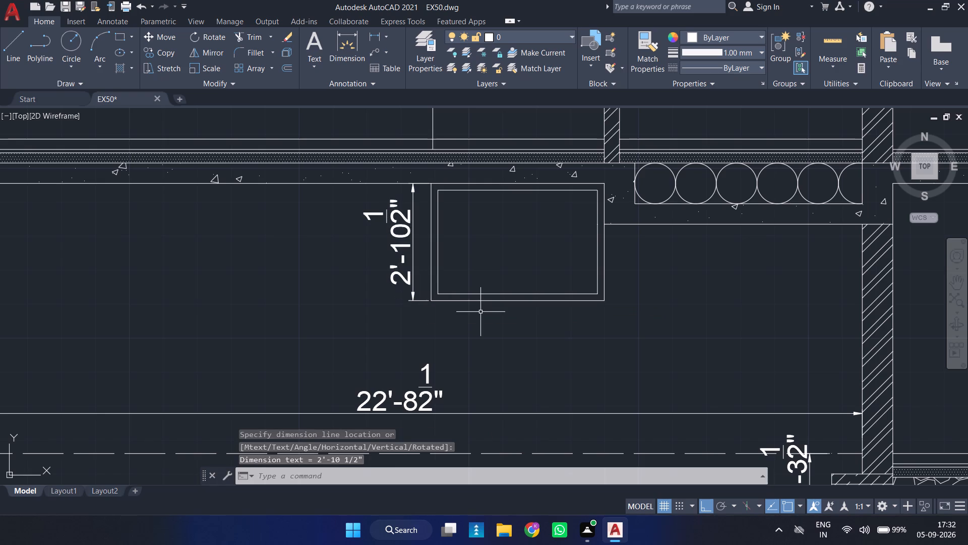
Add a horizontal linear dimension to the bottom edge of the same rectangular opening, placed just below it.
key("space")
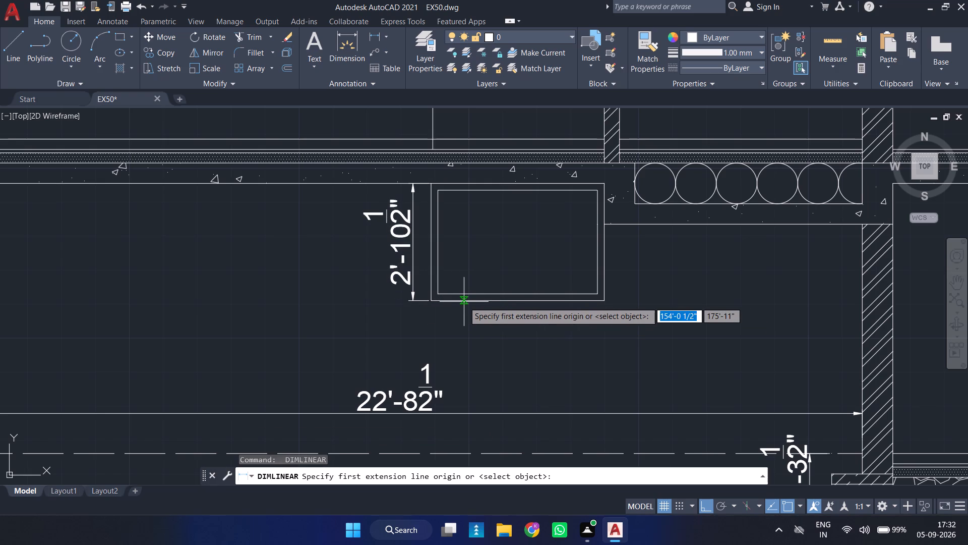
key("space")
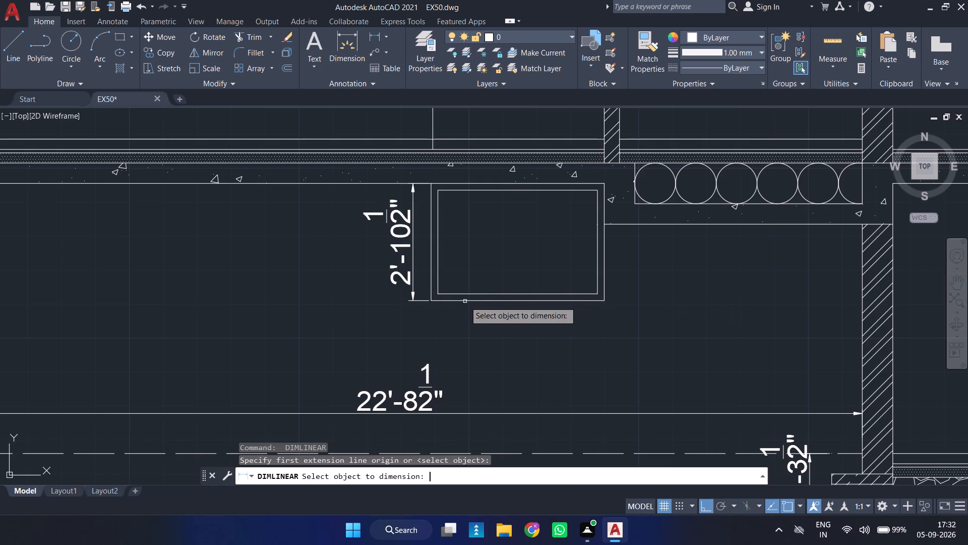
left_click(489, 302)
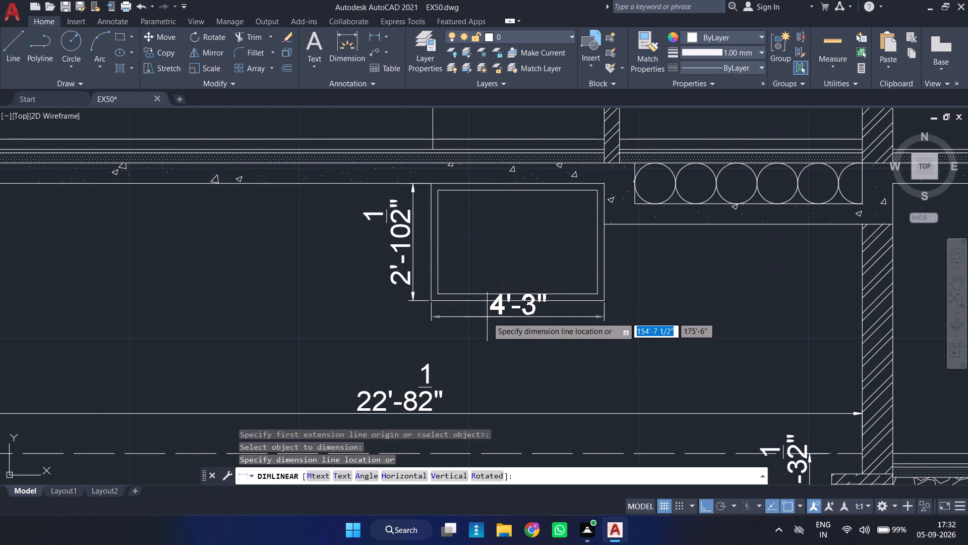
left_click(487, 327)
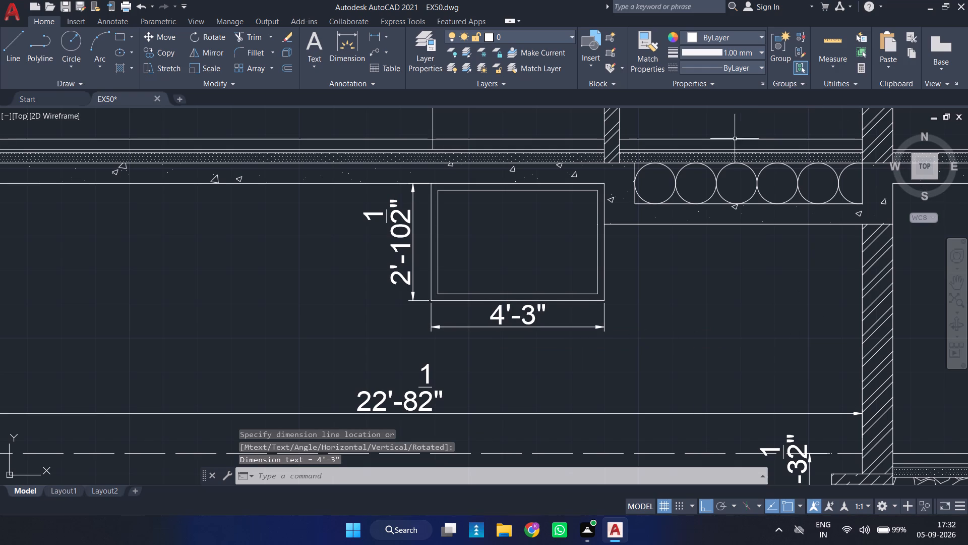
Add a vertical linear dimension to the depth of the circle-filled recess in the slab, placed over the second circle.
key("space")
left_click(739, 160)
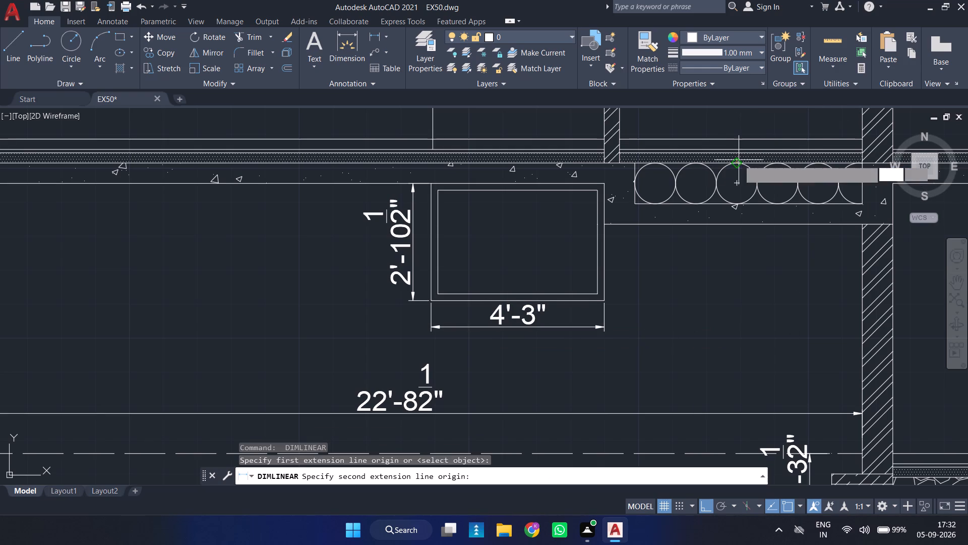
left_click(733, 202)
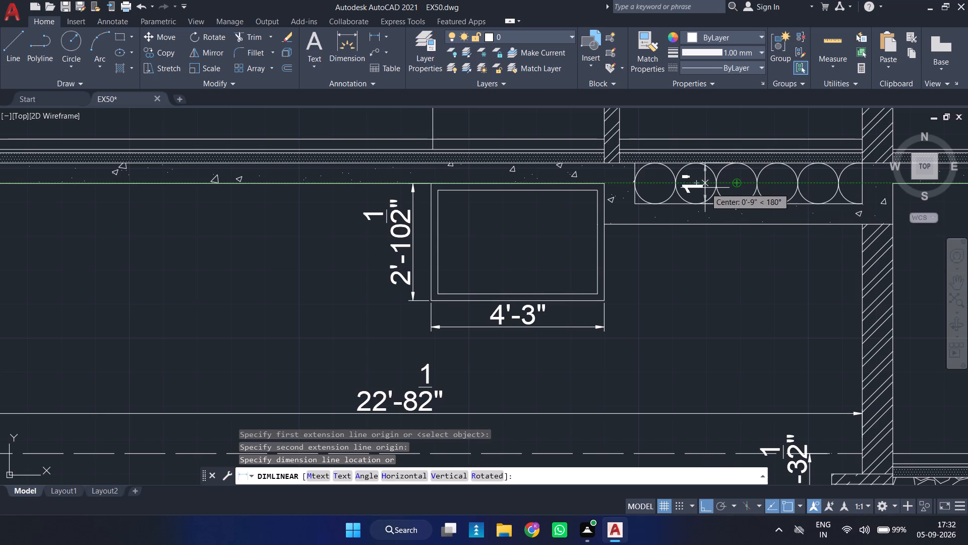
left_click(704, 188)
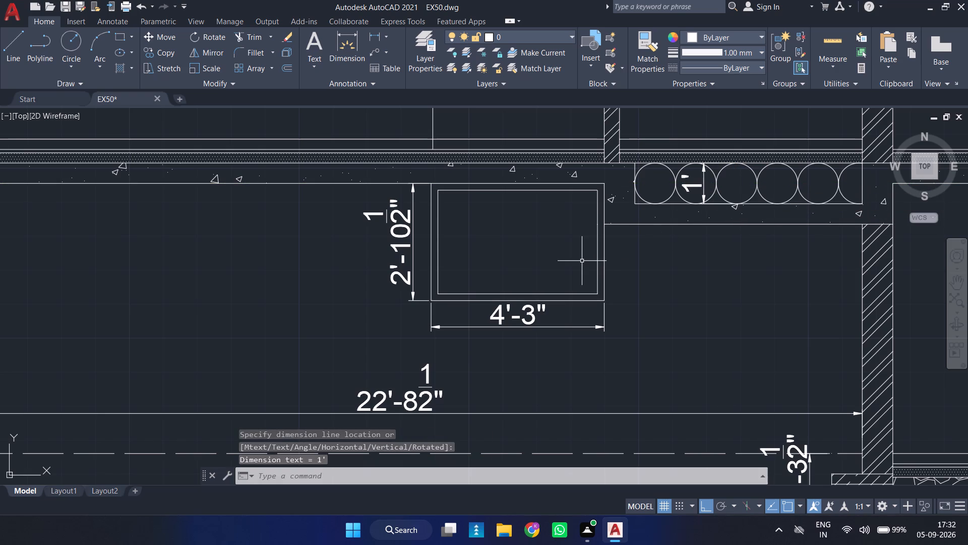
Add a horizontal linear dimension from the opening's lower right corner to the hatched wall's near face, aligned with the opening's width dimension.
key("space")
left_click(606, 300)
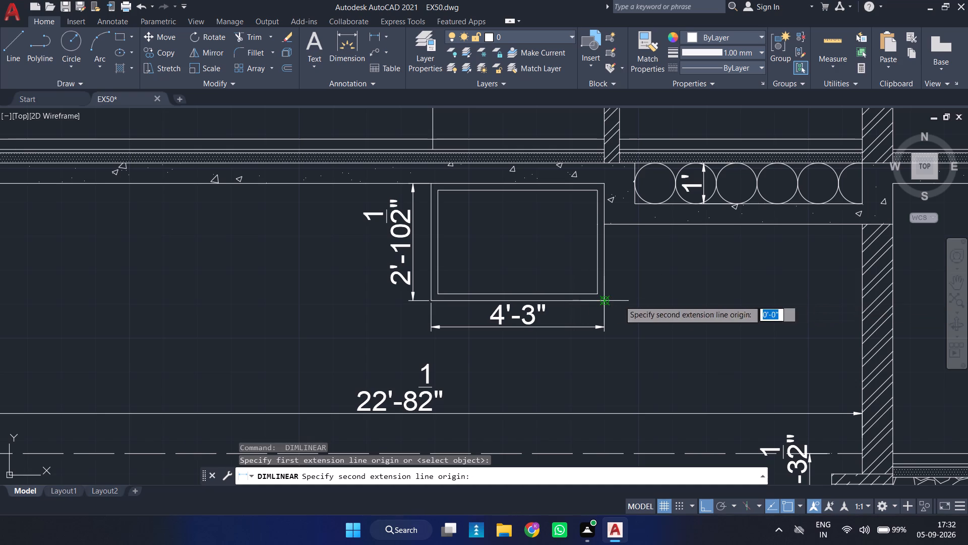
left_click(864, 303)
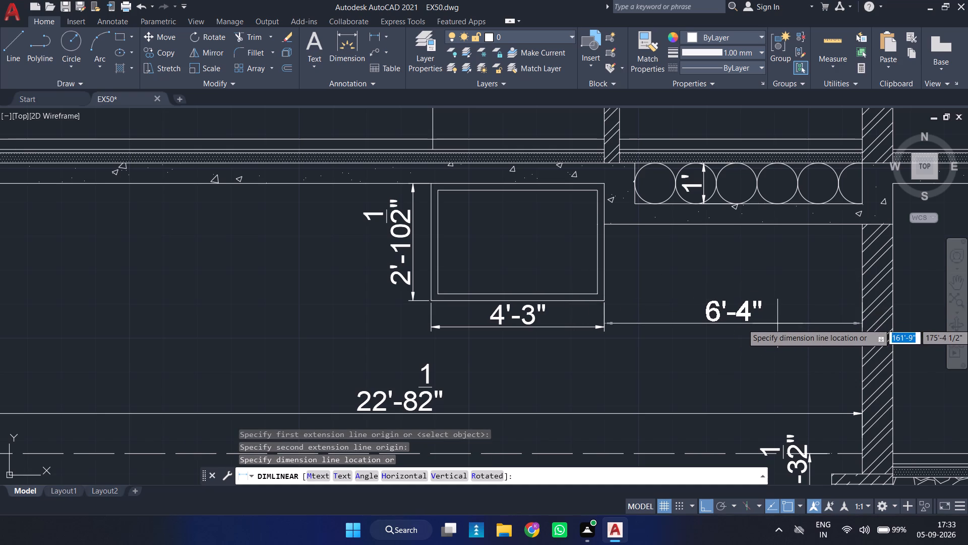
left_click(606, 325)
Save the drawing.
middle_click_drag(731, 390, 546, 339)
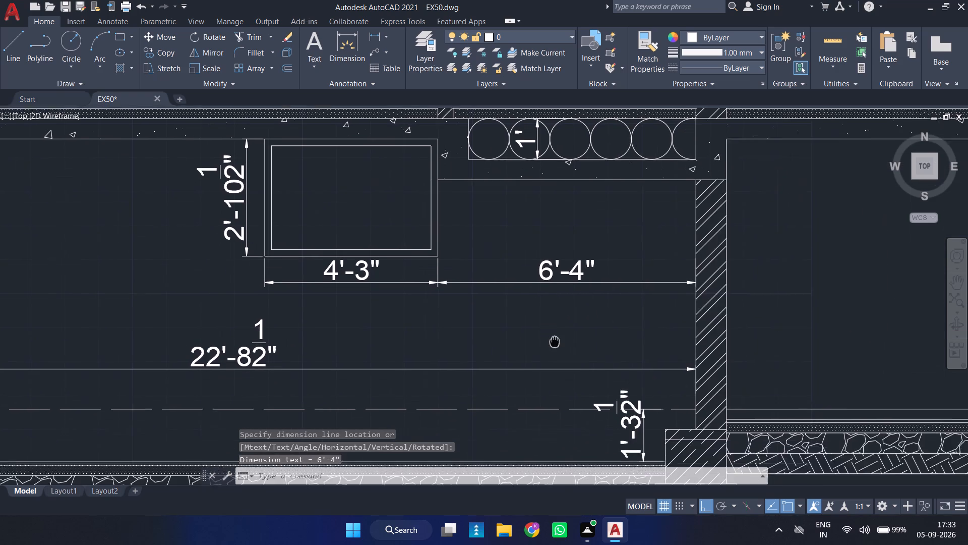
middle_click_drag(546, 339, 544, 338)
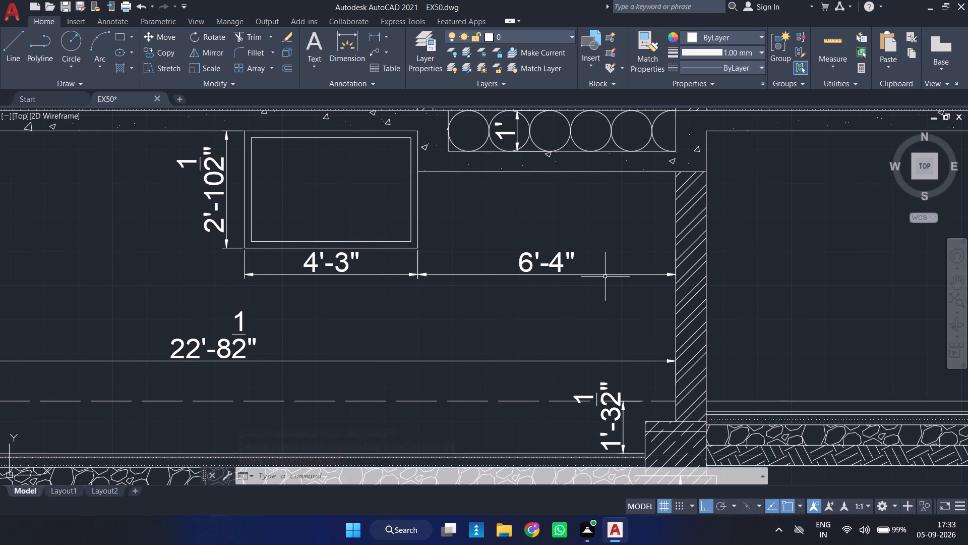
scroll(609, 278, "down", 1)
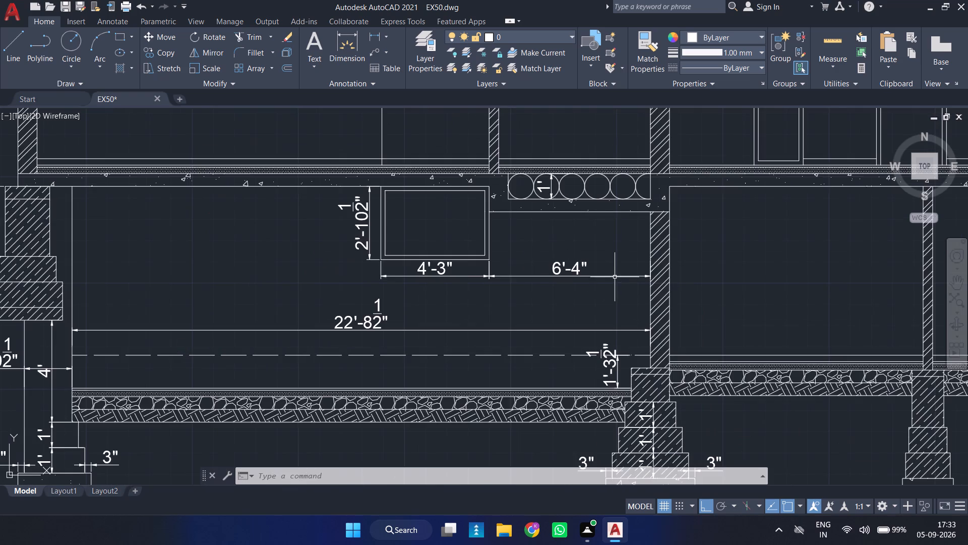
scroll(616, 276, "down", 2)
scroll(620, 269, "up", 2)
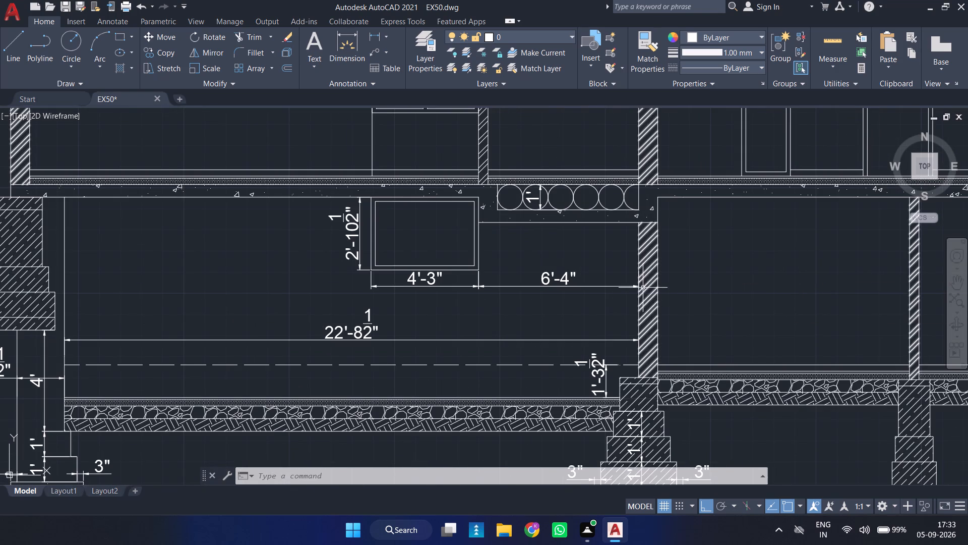
scroll(633, 332, "down", 2)
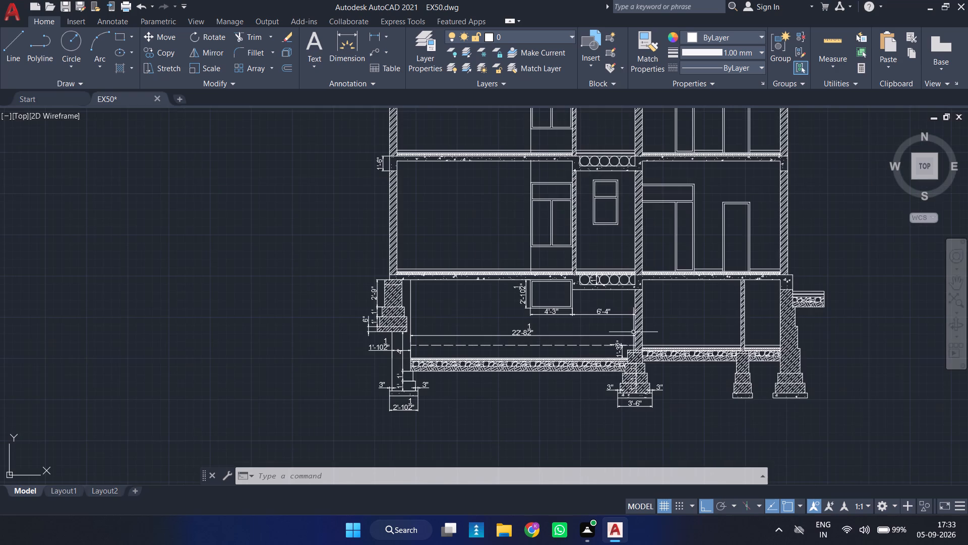
middle_click_drag(672, 360, 371, 294)
scroll(387, 303, "up", 2)
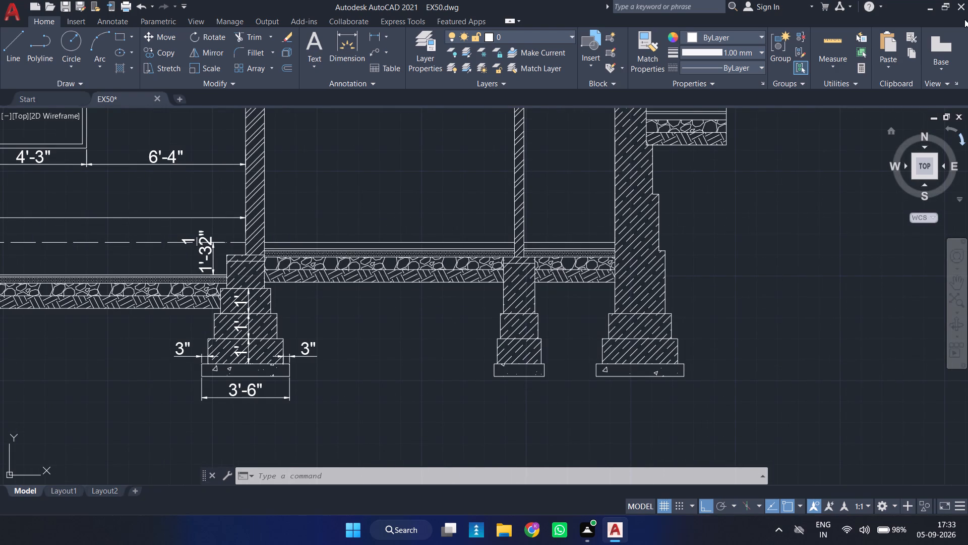
key("ctrl+s")
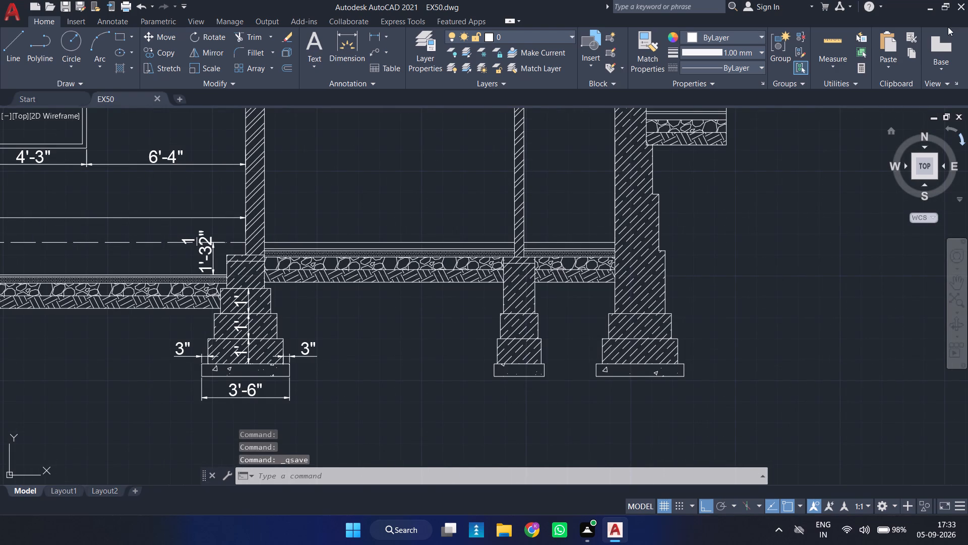
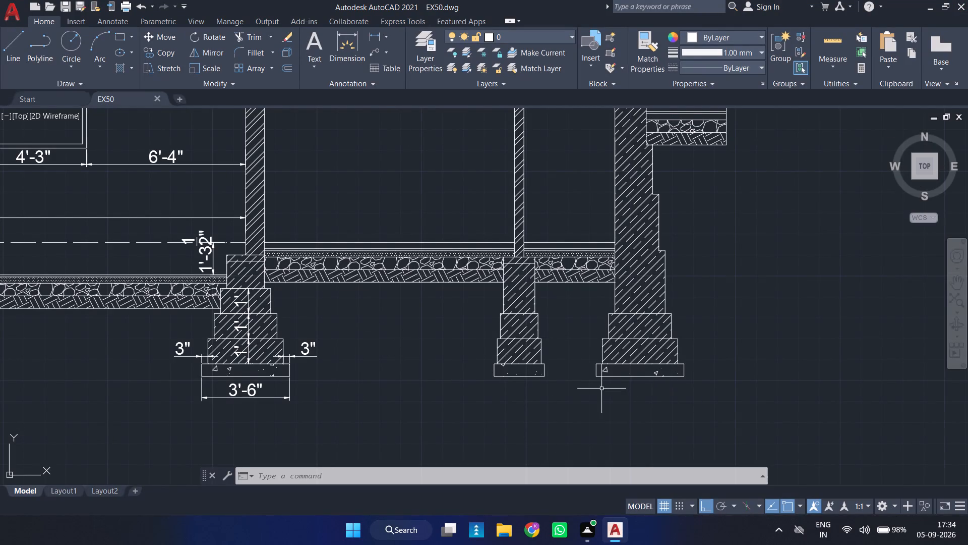
Save the drawing again.
scroll(587, 380, "down", 2)
scroll(552, 355, "up", 2)
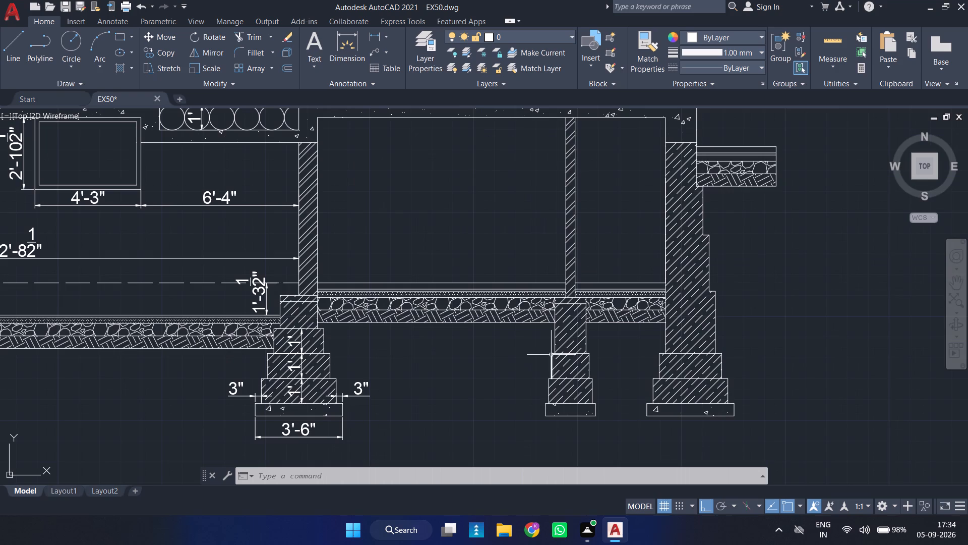
middle_click_drag(488, 368, 371, 303)
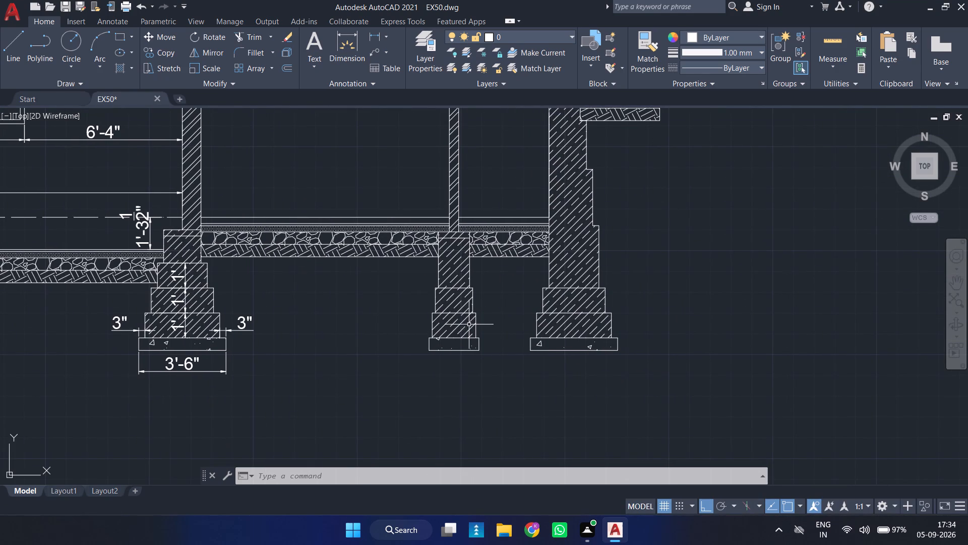
key("space")
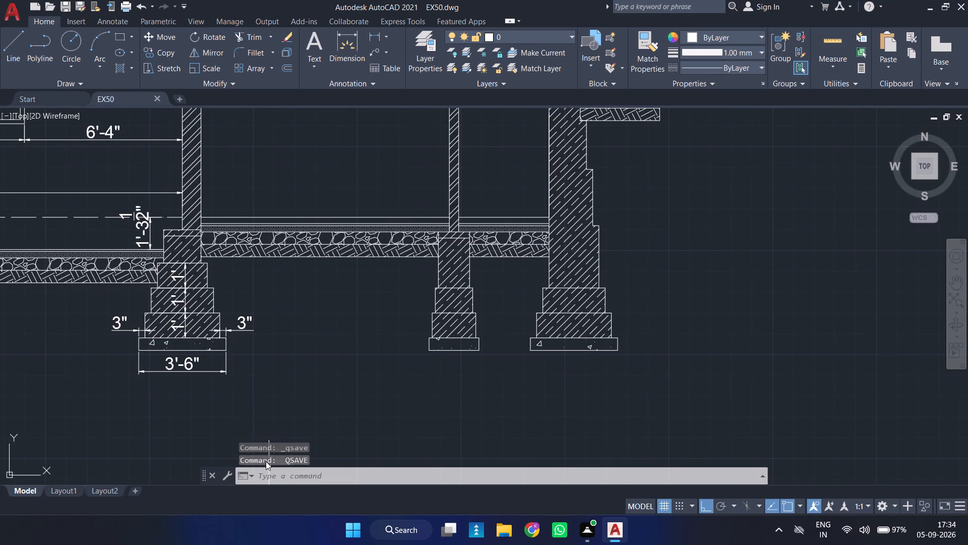
Add a horizontal linear dimension for the clear width between the hatched wall and the thin partition wall, placed across the room at about mid-height.
type("DI")
key("m")
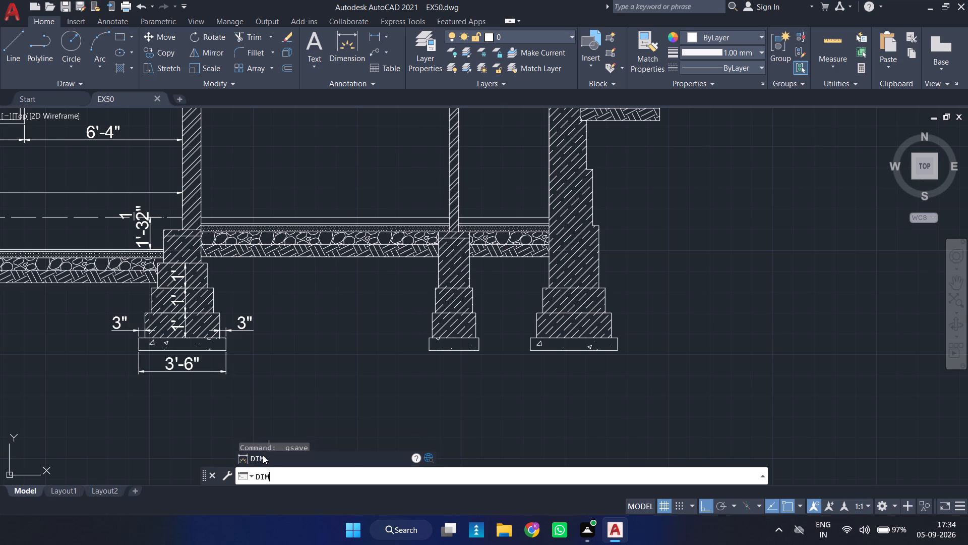
key("space")
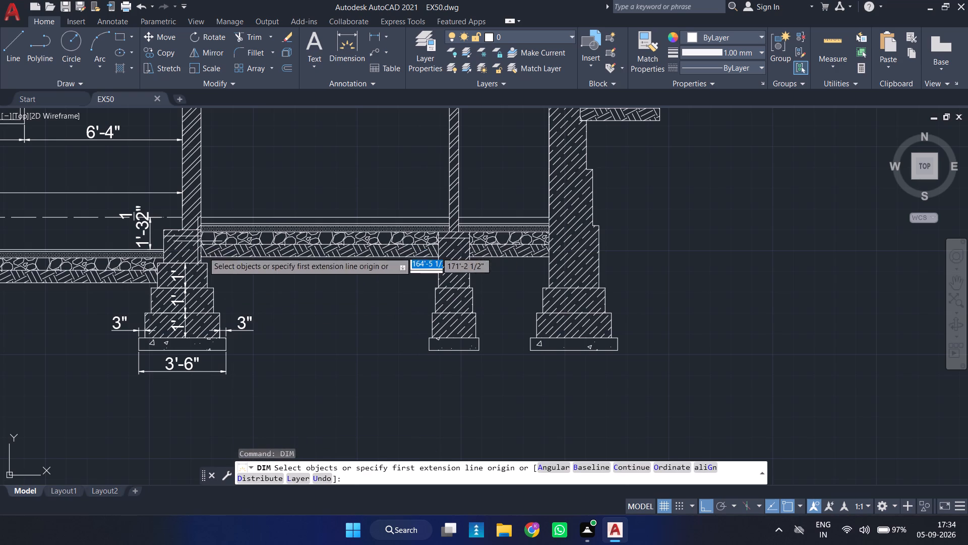
scroll(202, 256, "up", 3)
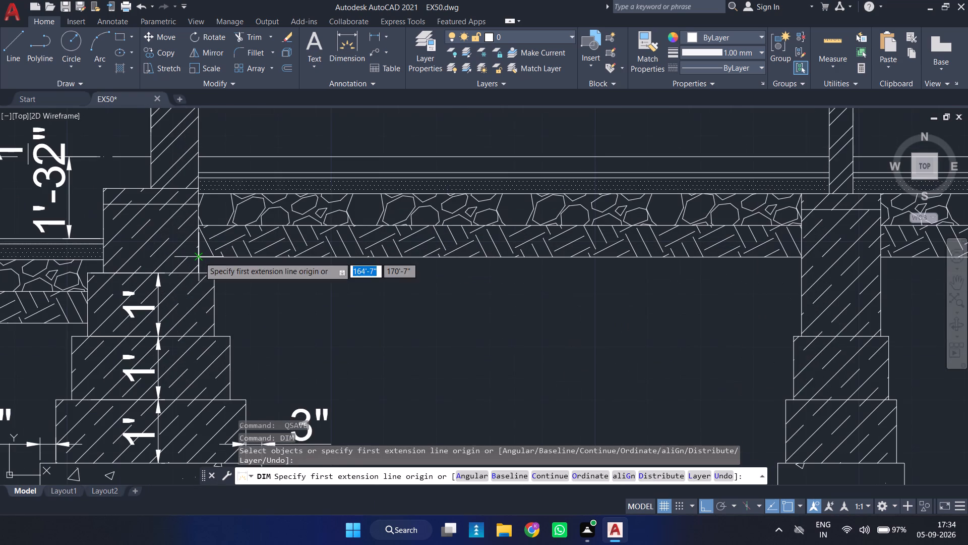
left_click(199, 257)
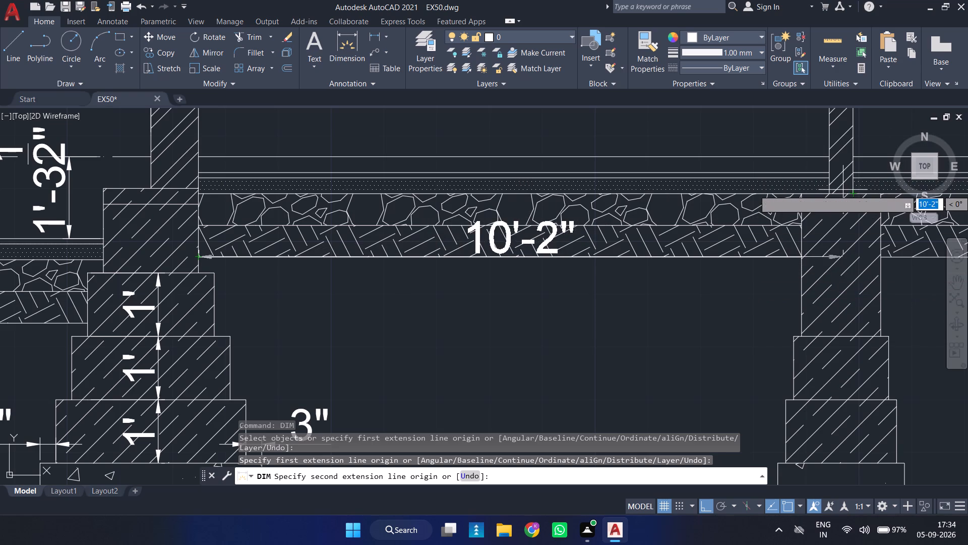
left_click(829, 191)
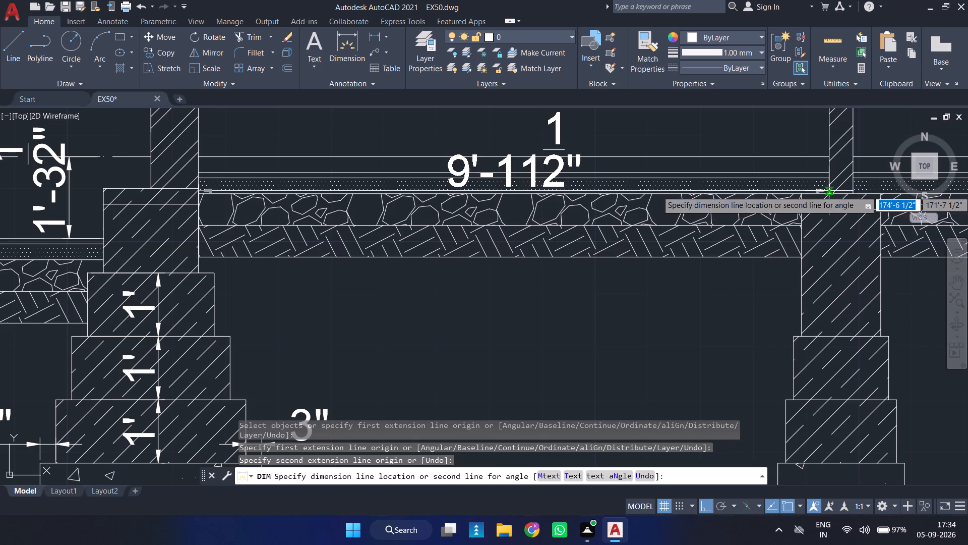
scroll(795, 133, "down", 1)
middle_click_drag(795, 133, 765, 283)
left_click(747, 198)
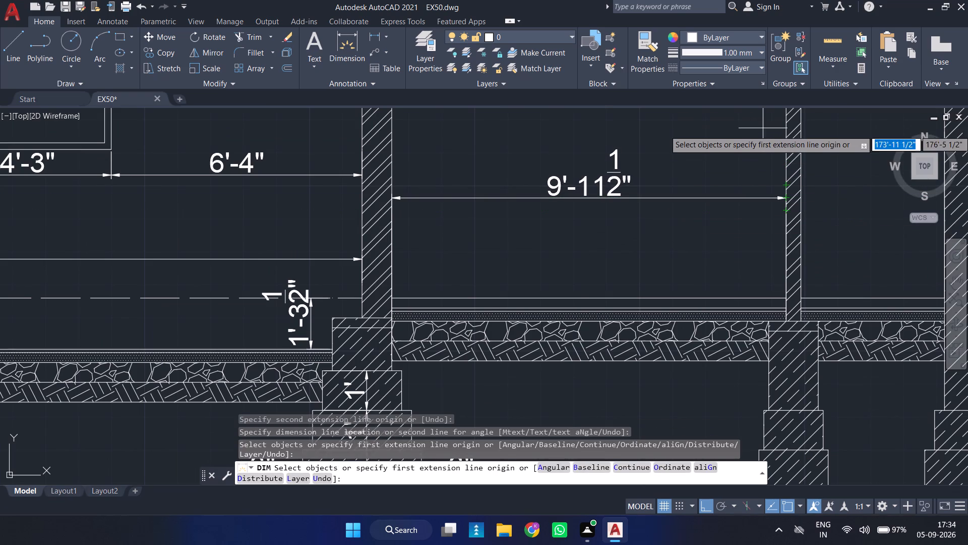
scroll(762, 137, "down", 2)
middle_click_drag(729, 152, 439, 232)
scroll(467, 222, "up", 1)
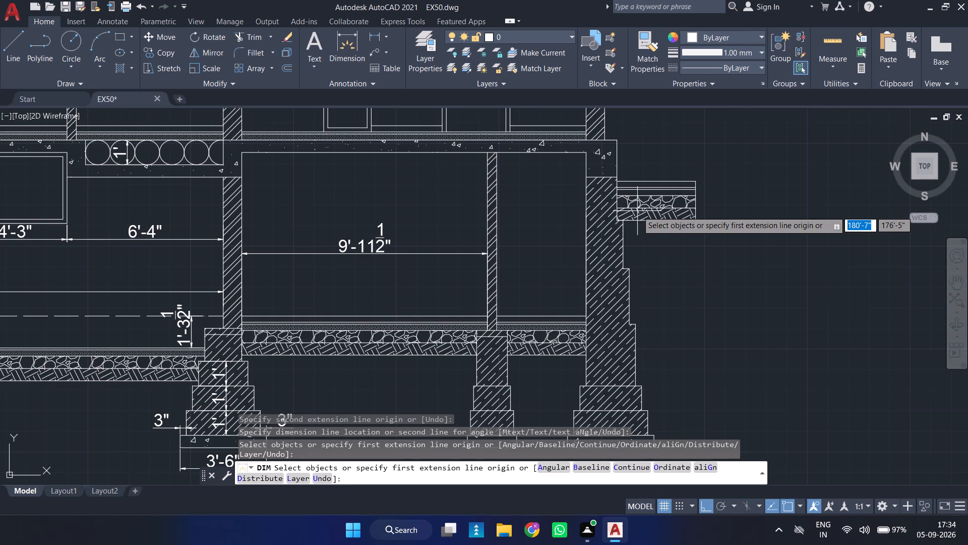
right_click(637, 211)
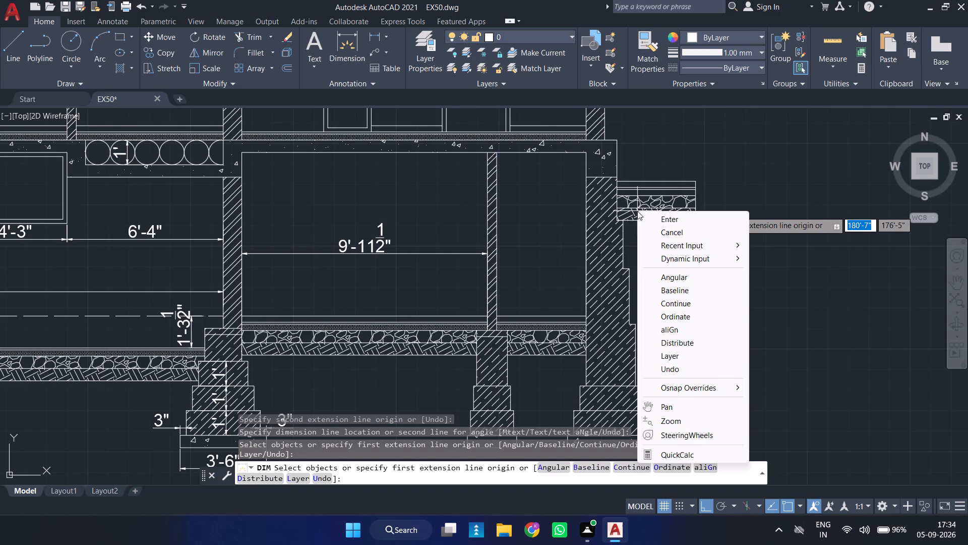
left_click(698, 220)
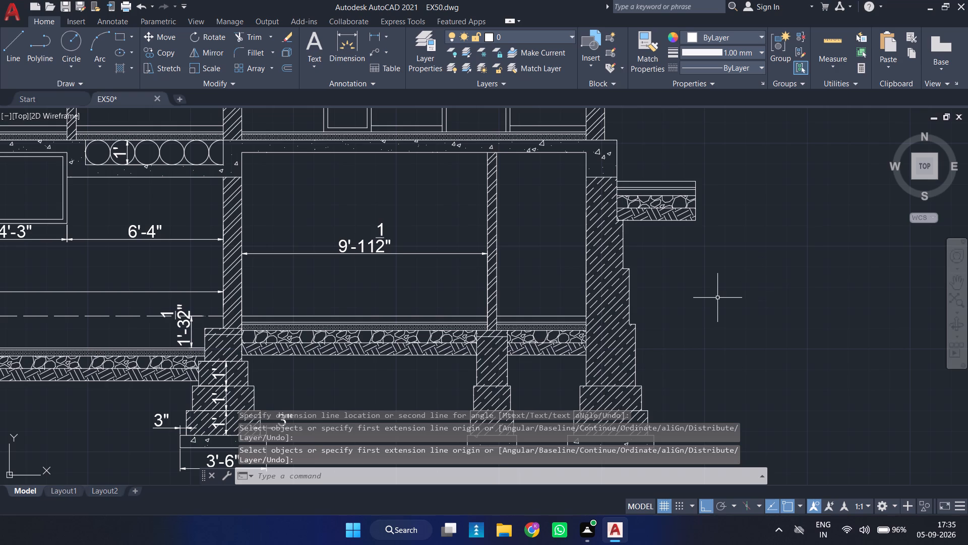
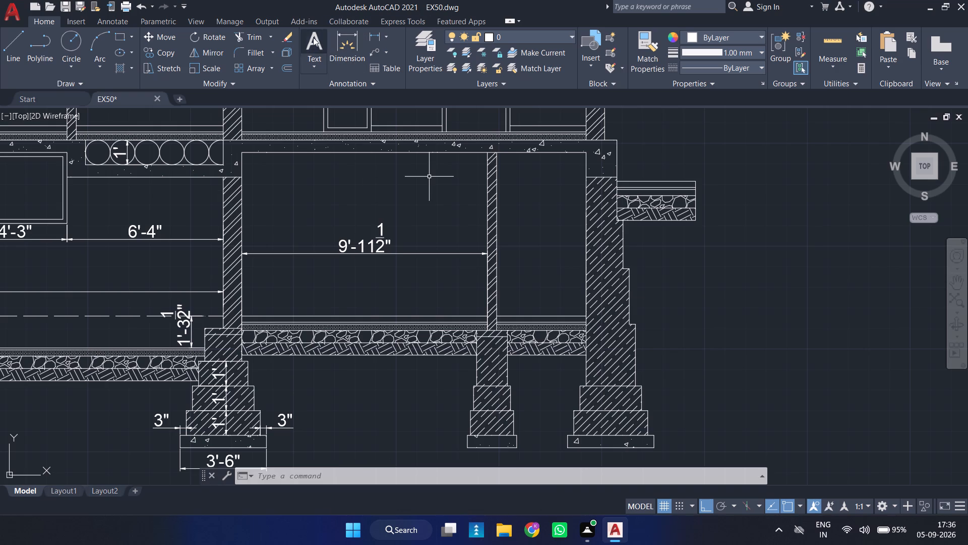
Add a horizontal linear dimension for the thickness of the thin partition wall, placed just above the floor line.
left_click(373, 36)
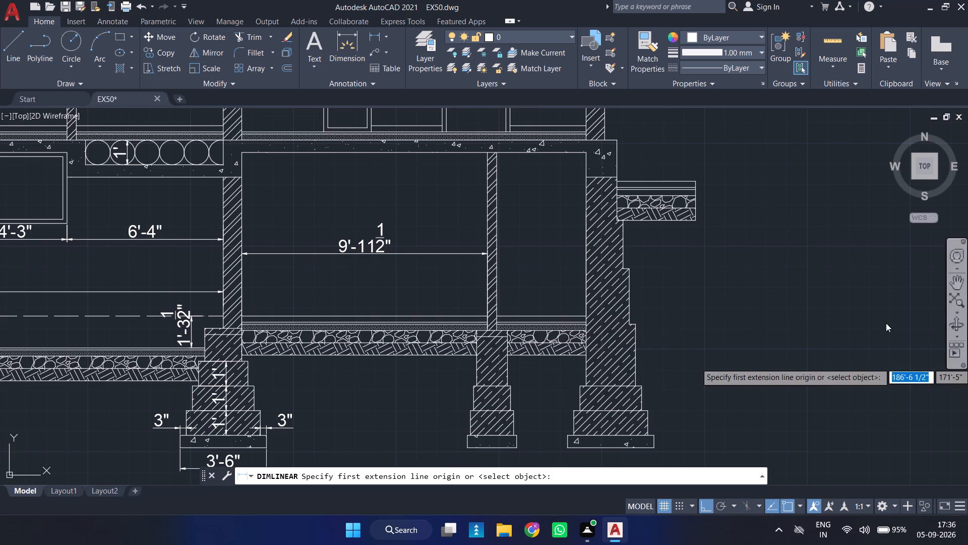
scroll(452, 290, "up", 2)
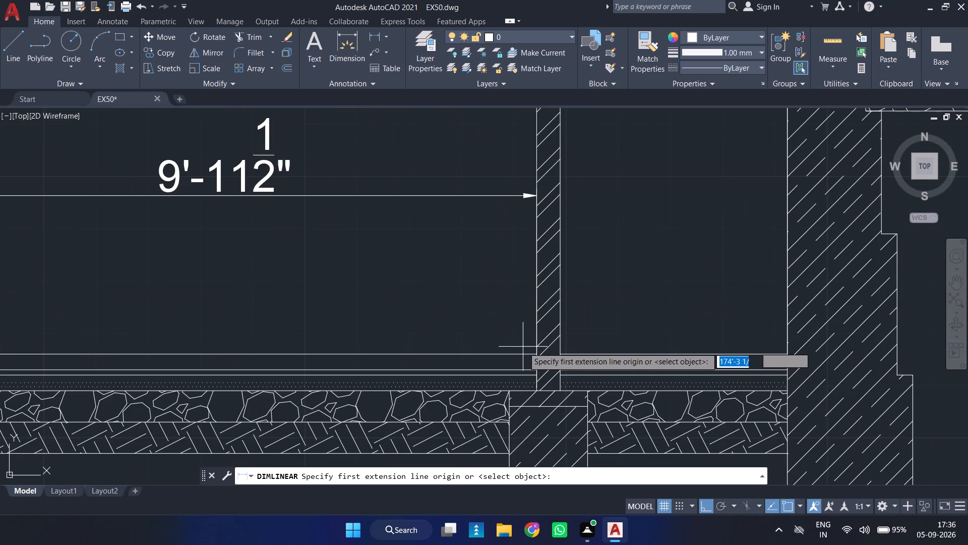
left_click(536, 355)
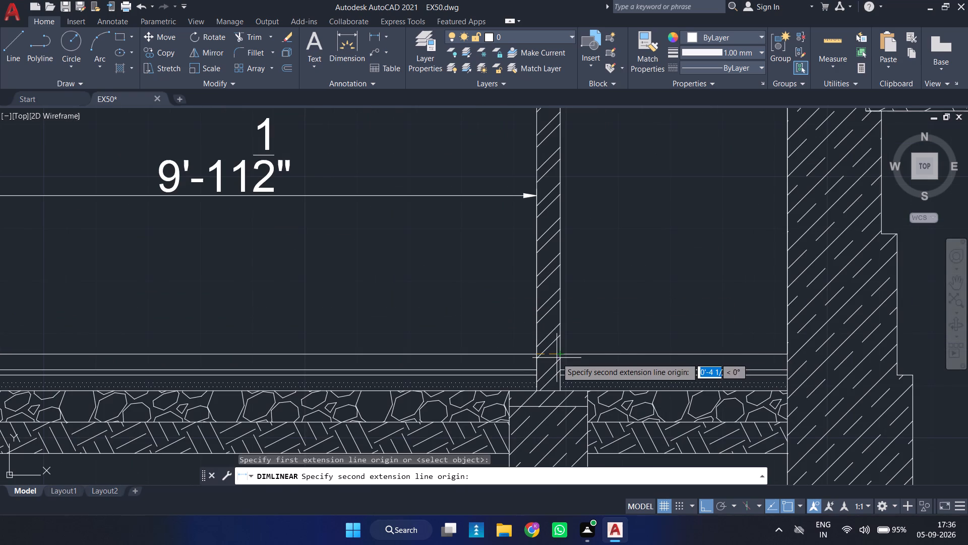
left_click(563, 356)
left_click(563, 321)
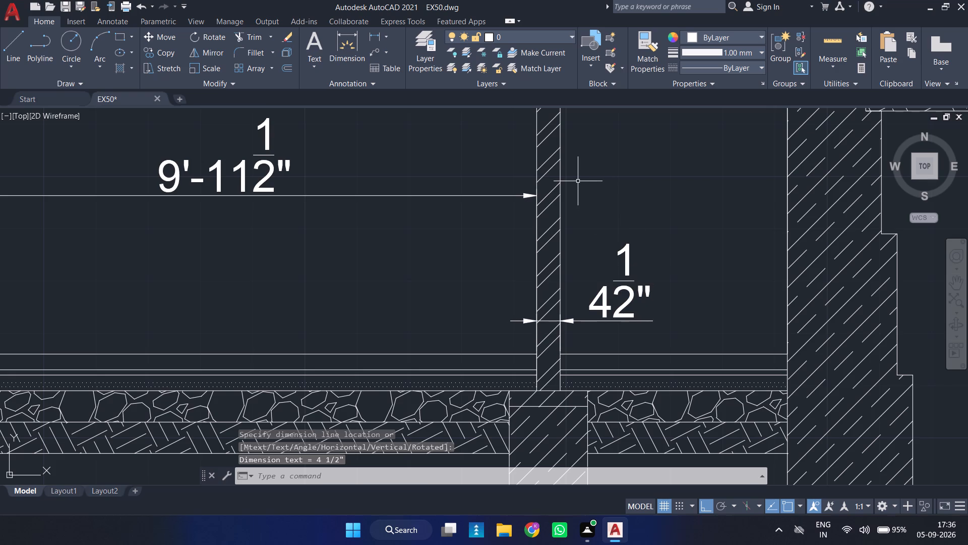
Add a horizontal linear dimension for the clear width between the thin partition and the outer hatched wall, in line with the adjoining room-width dimension.
key("space")
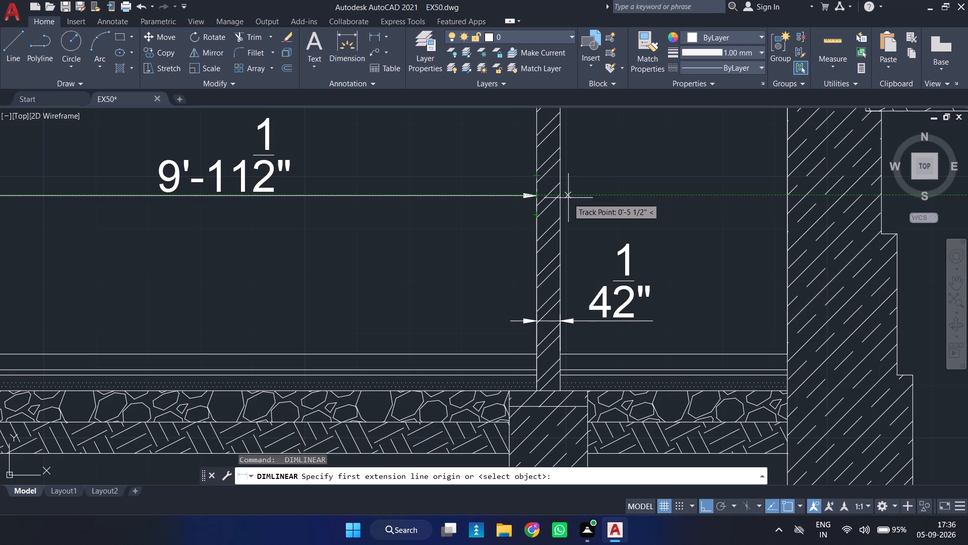
left_click(562, 194)
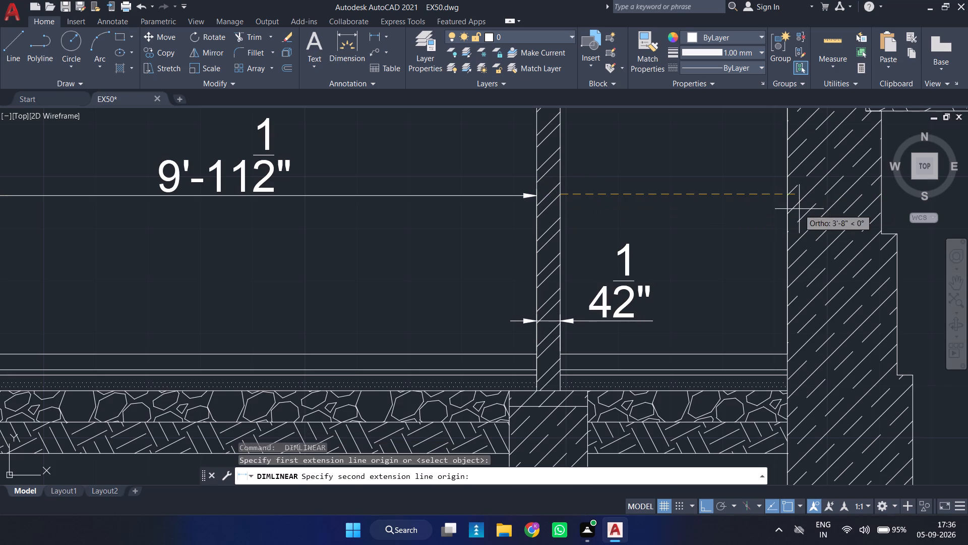
left_click(790, 195)
left_click(790, 195)
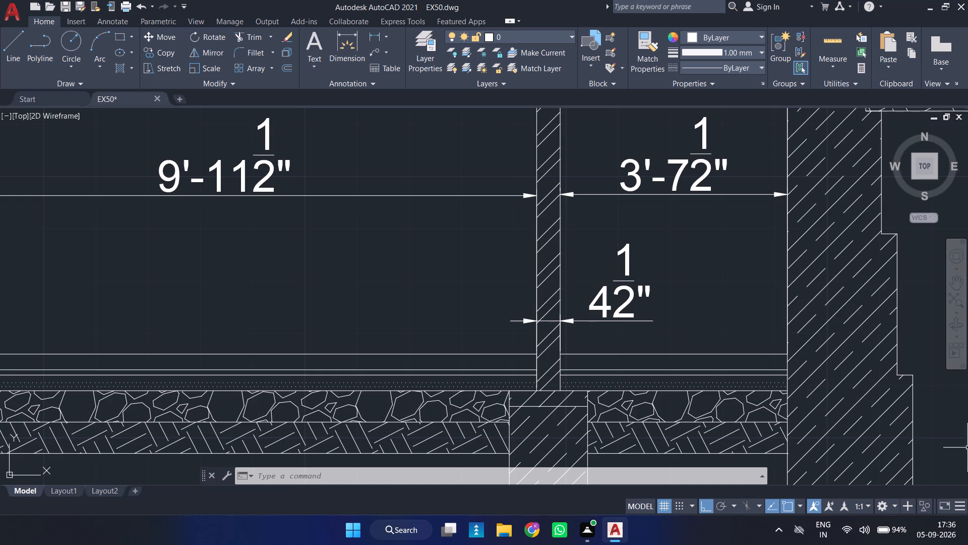
Examine the basement rooms, floor layers and stepped footings for parts that still lack dimensions.
scroll(689, 232, "down", 2)
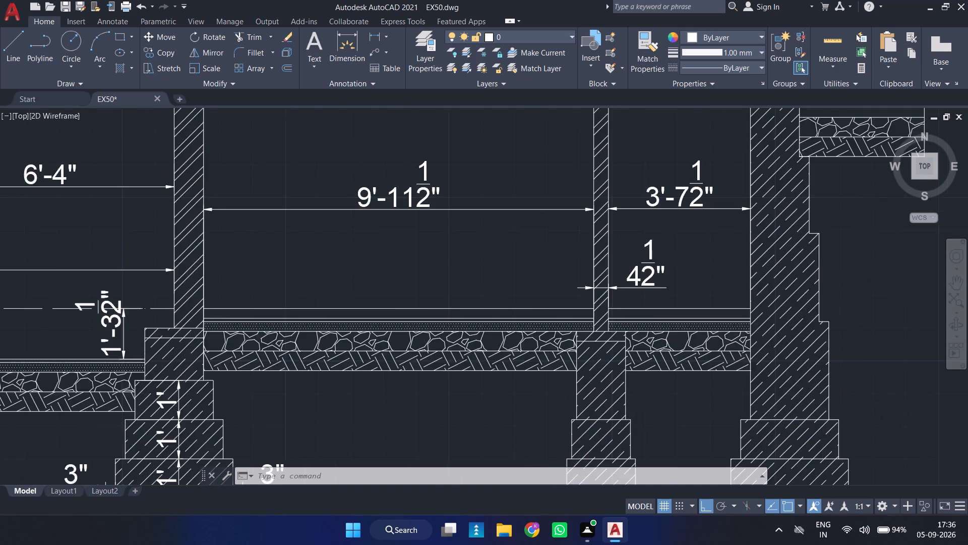
scroll(705, 224, "down", 1)
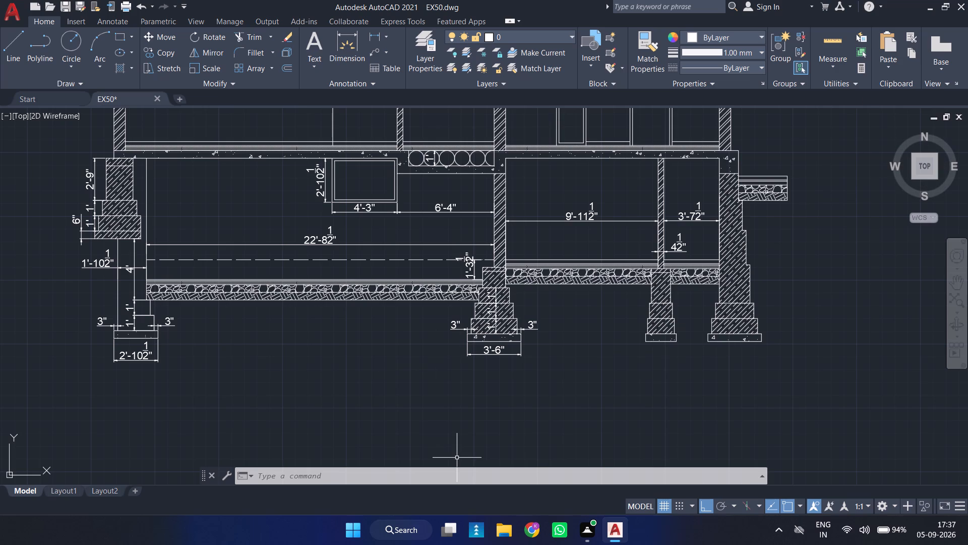
scroll(759, 234, "up", 2)
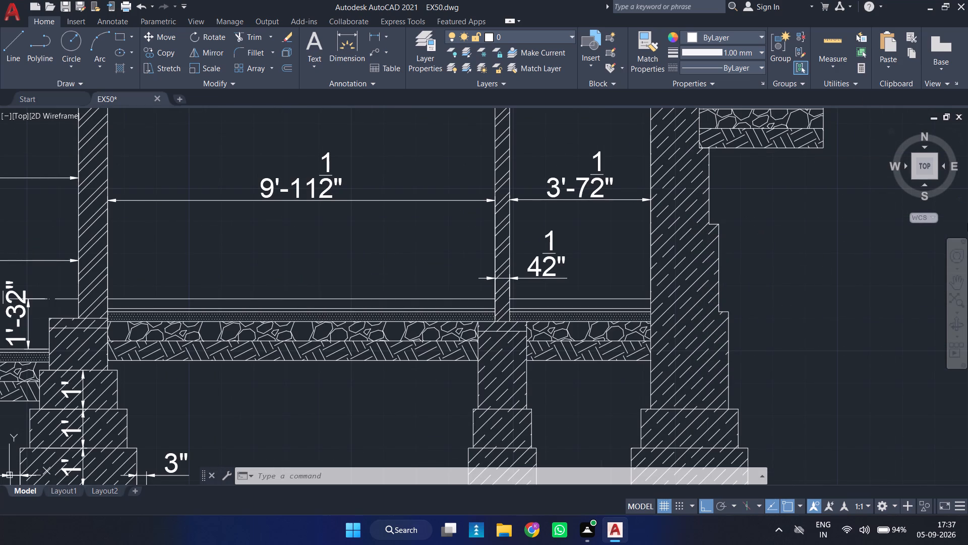
scroll(967, 223, "down", 4)
middle_click_drag(967, 223, 521, 238)
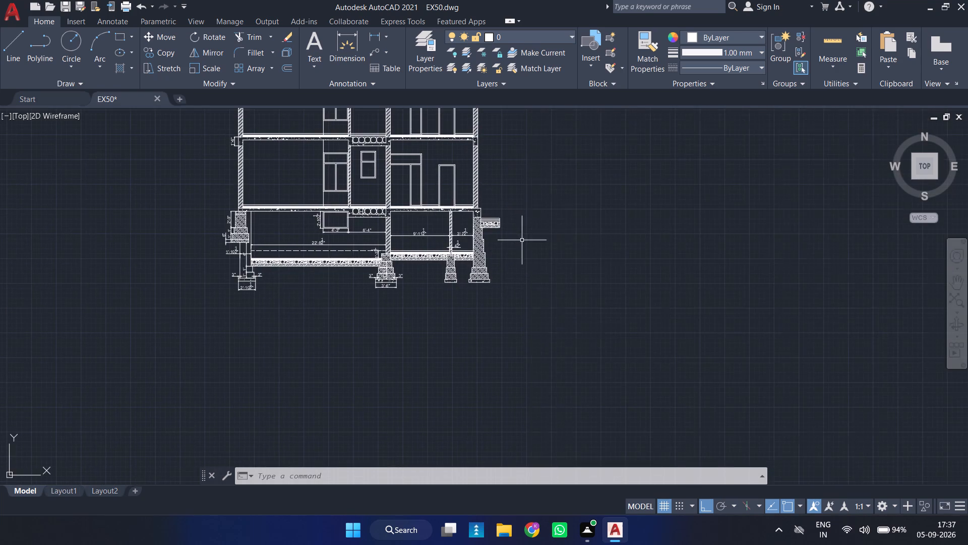
scroll(496, 236, "up", 2)
middle_click_drag(484, 245, 624, 279)
scroll(574, 276, "up", 2)
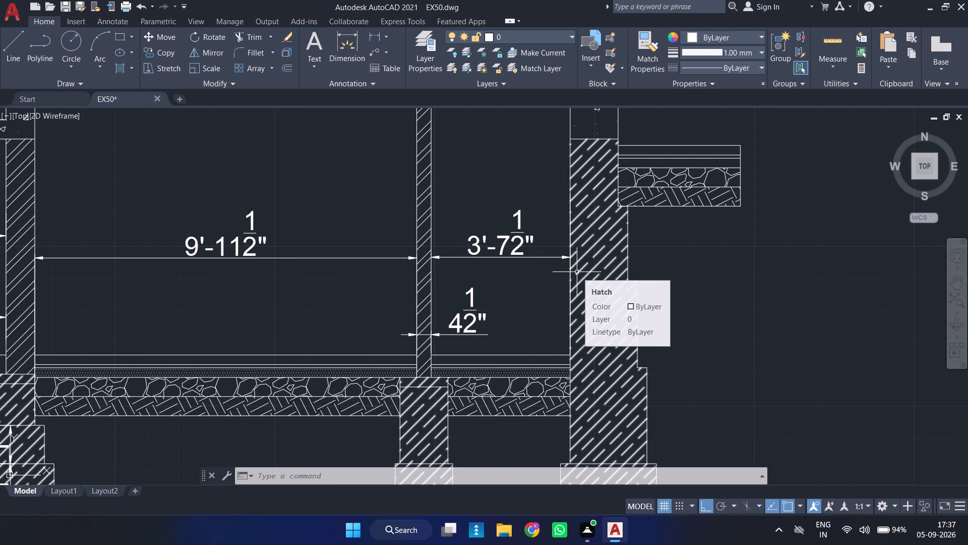
scroll(577, 272, "down", 2)
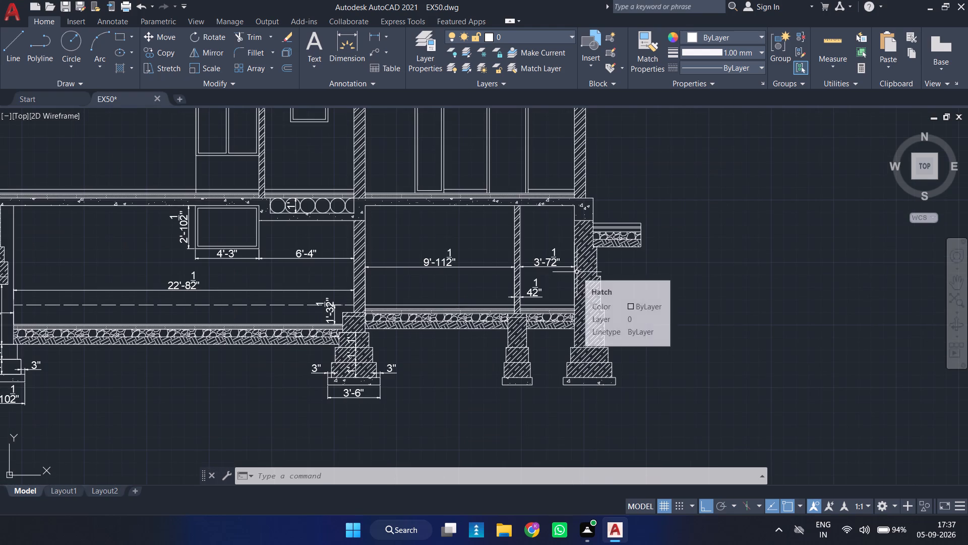
scroll(574, 274, "down", 1)
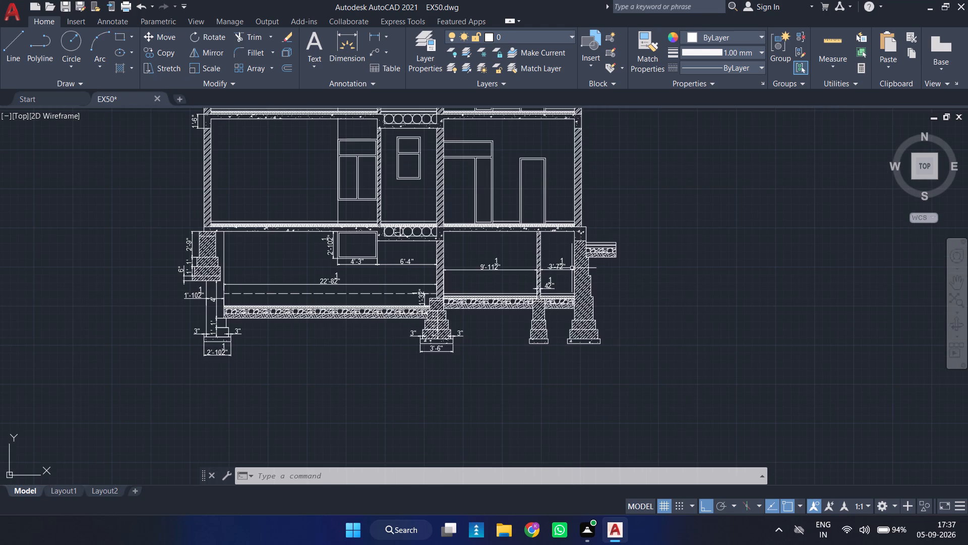
scroll(572, 262, "up", 1)
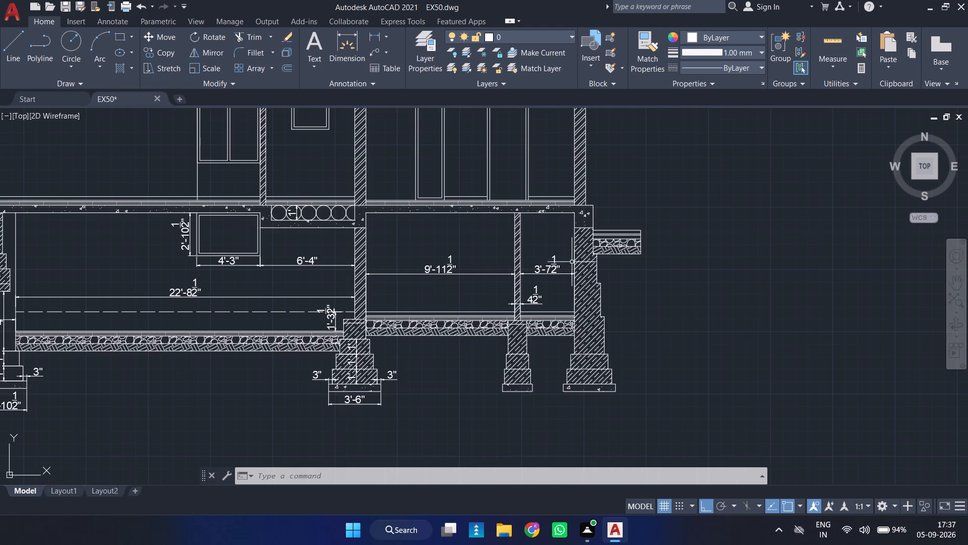
middle_click_drag(572, 261, 767, 314)
scroll(762, 314, "up", 1)
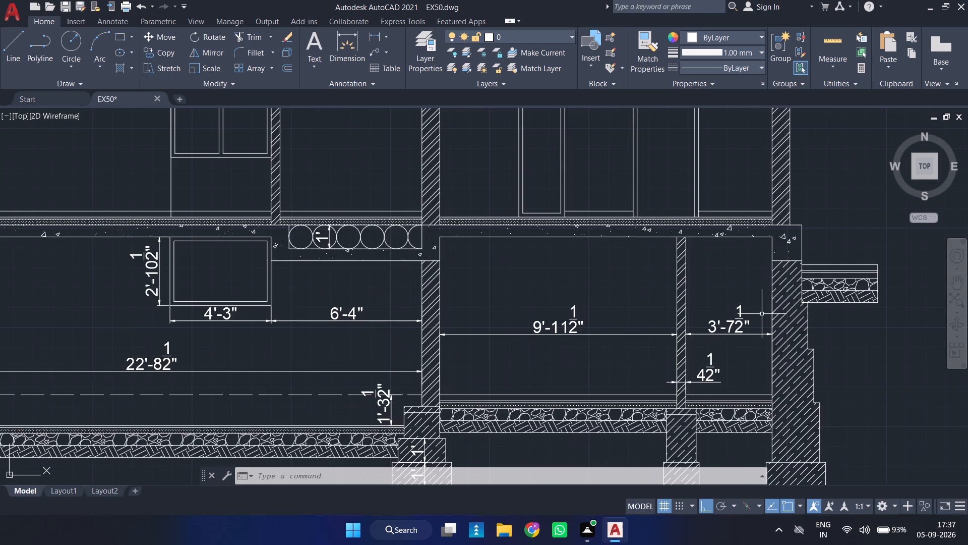
scroll(764, 315, "down", 1)
middle_click_drag(764, 314, 764, 309)
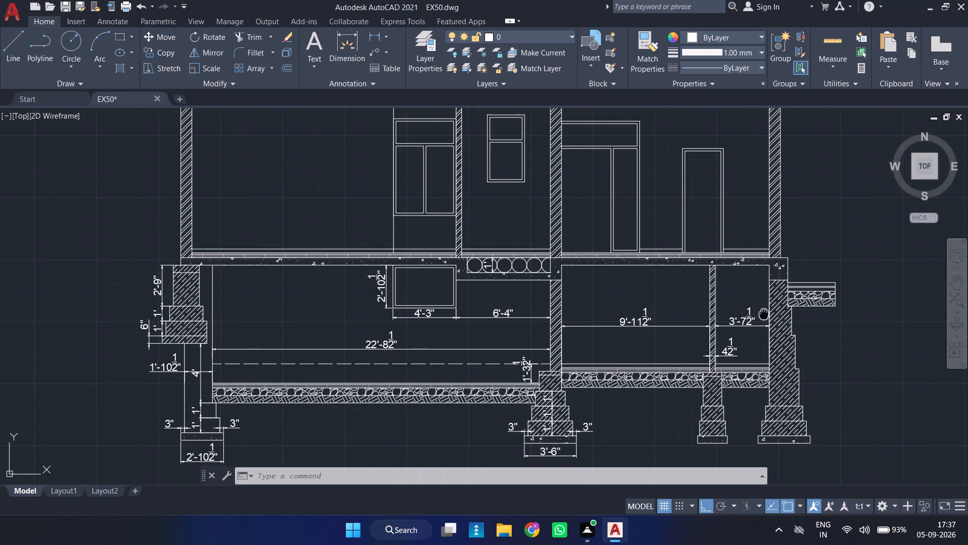
middle_click_drag(764, 309, 762, 287)
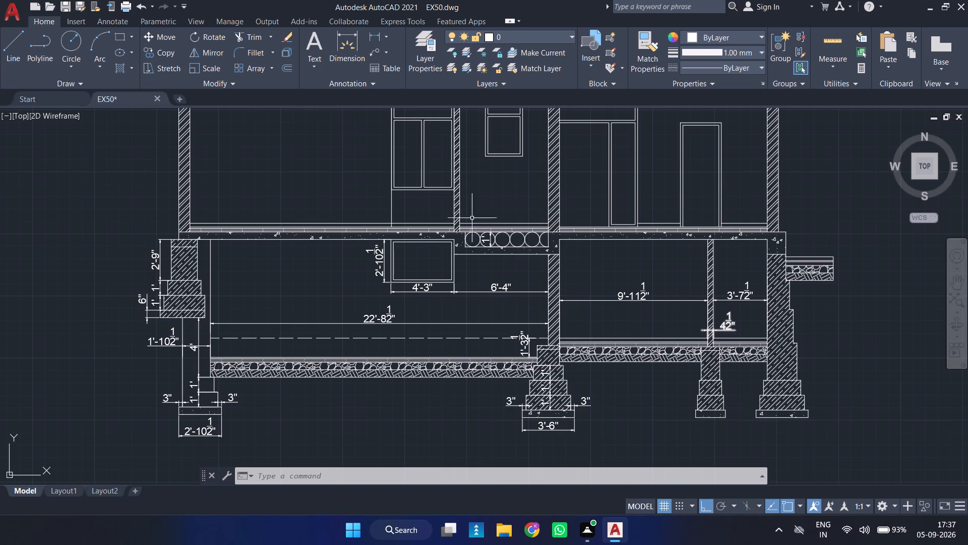
scroll(676, 102, "down", 3)
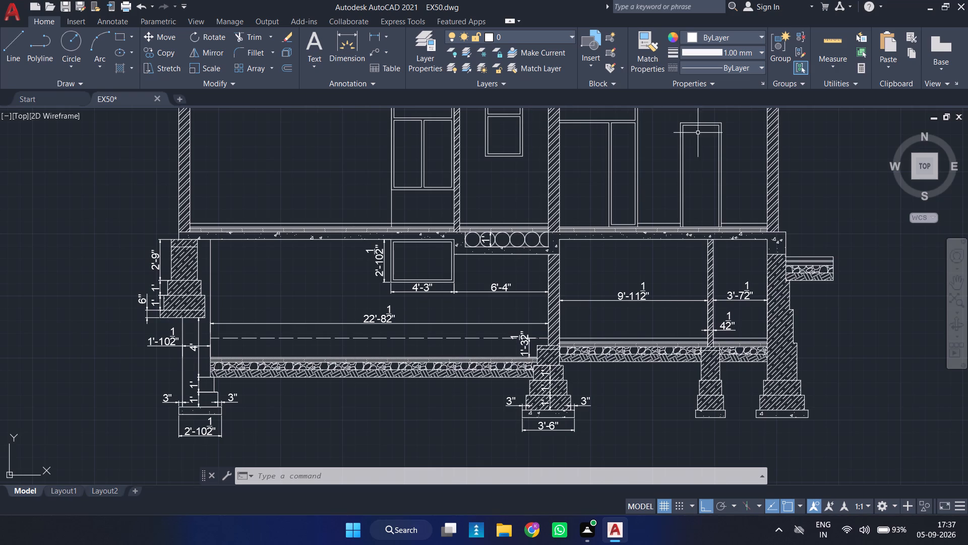
Add a horizontal linear dimension for the width of the small central window on the floor above, placed just above its frame.
middle_click_drag(699, 150, 689, 292)
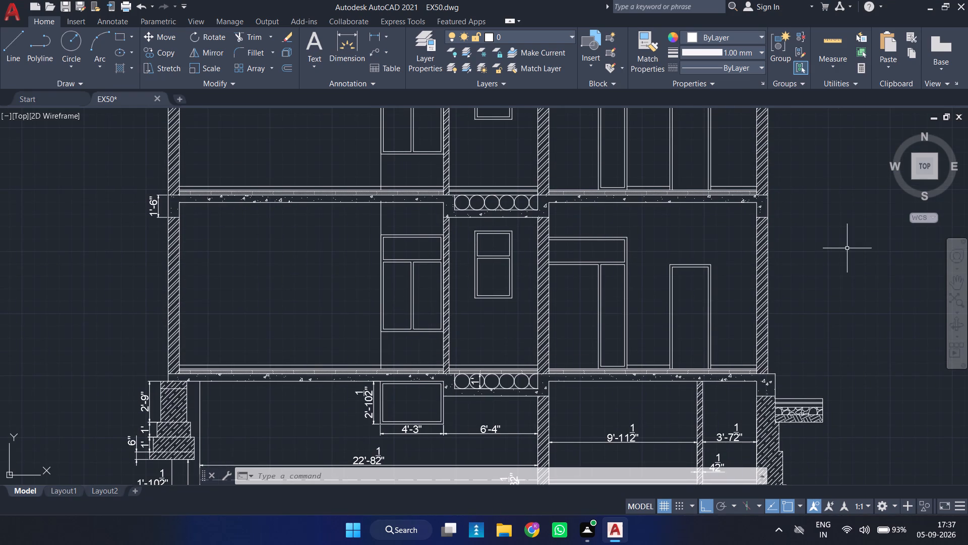
key("space")
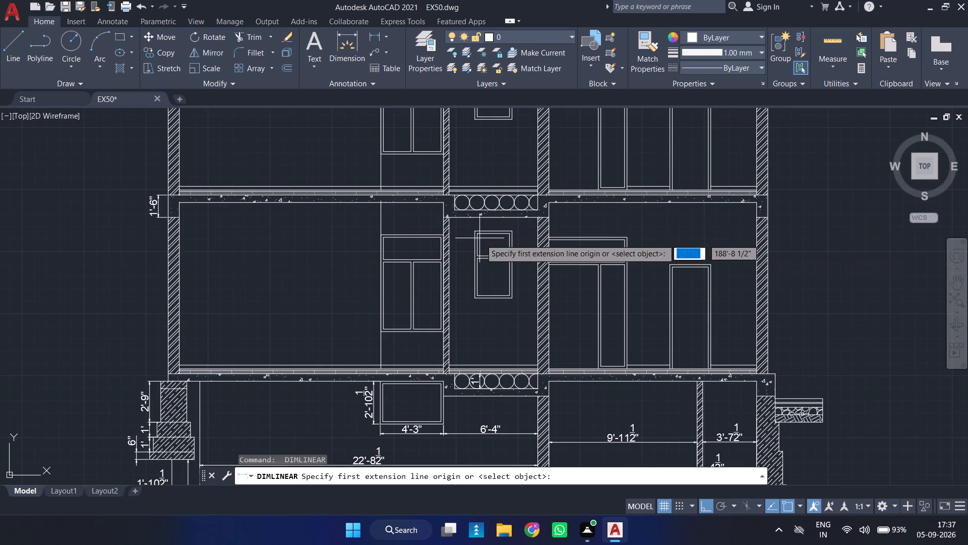
scroll(481, 240, "up", 2)
scroll(461, 204, "up", 1)
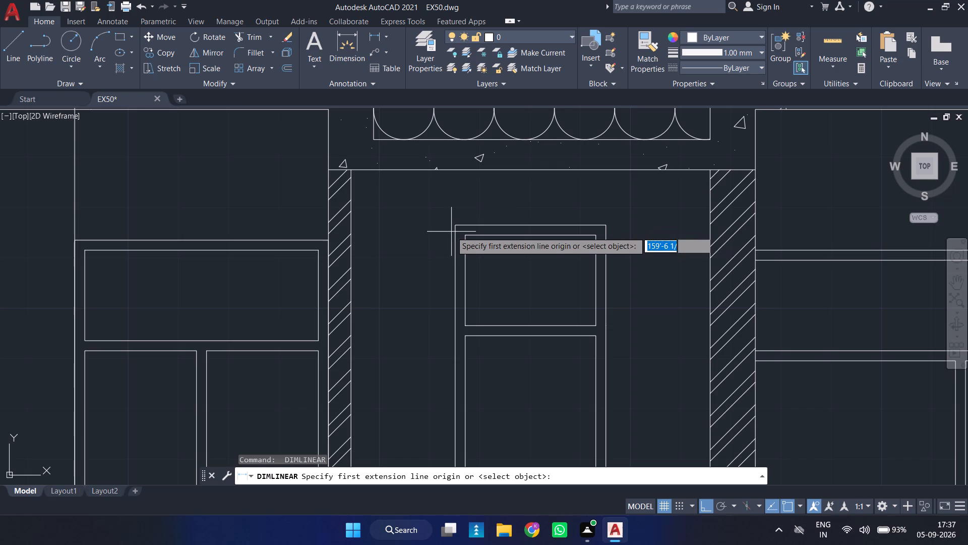
left_click(454, 225)
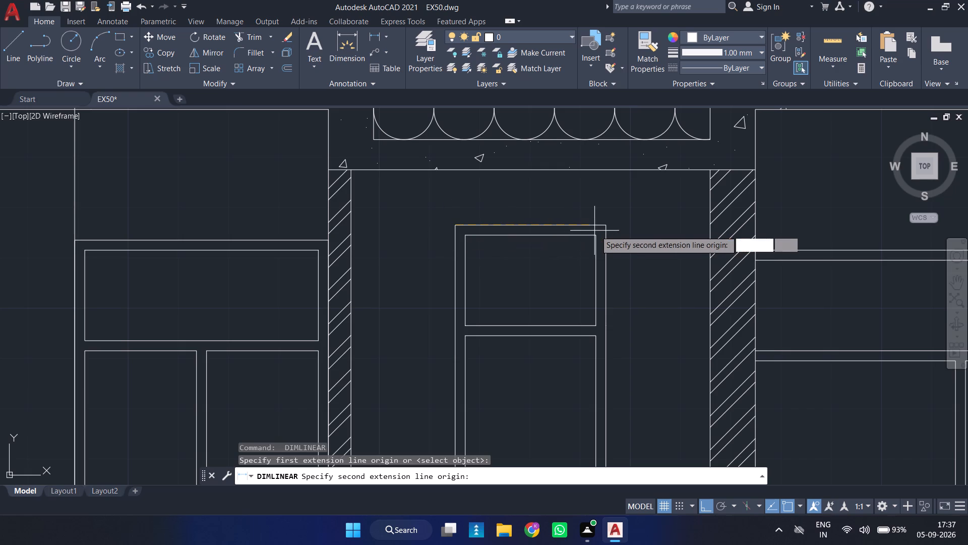
left_click(604, 226)
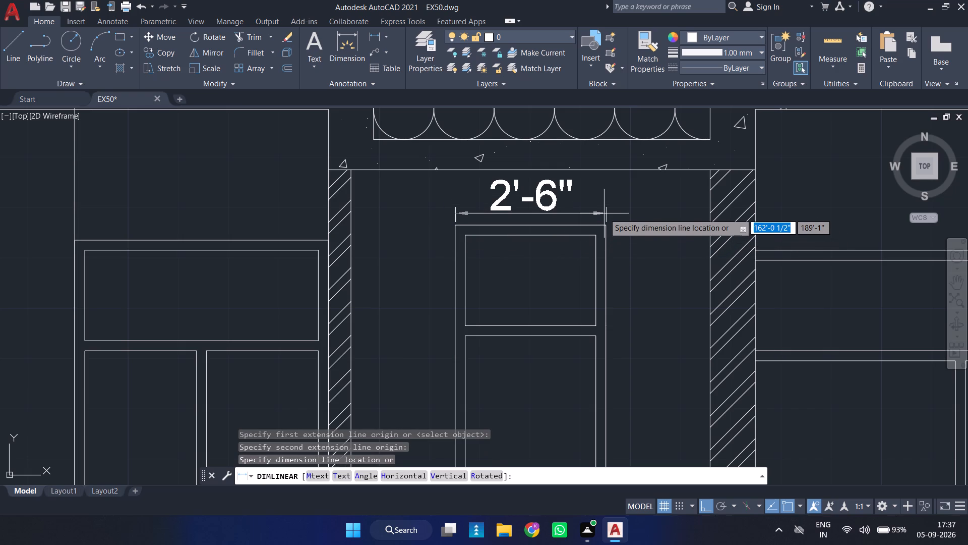
left_click(604, 213)
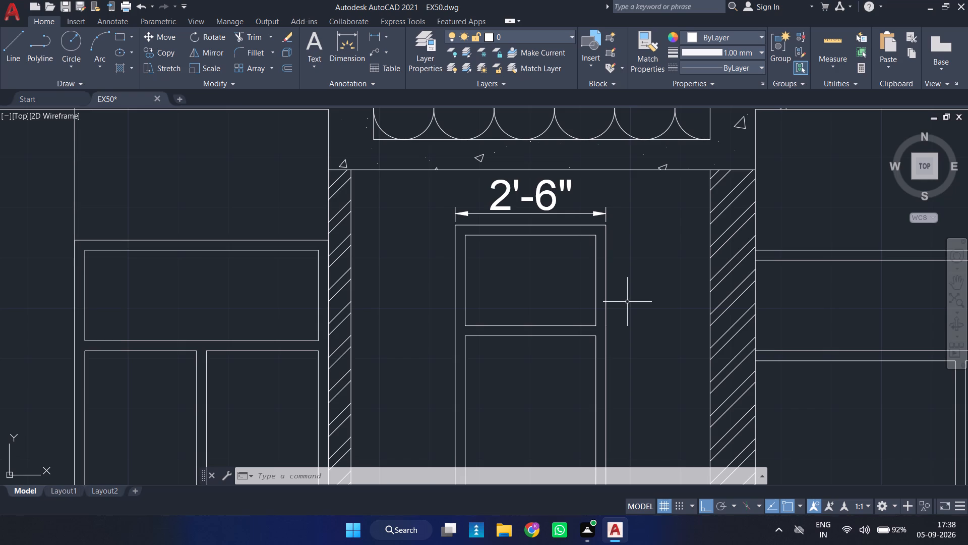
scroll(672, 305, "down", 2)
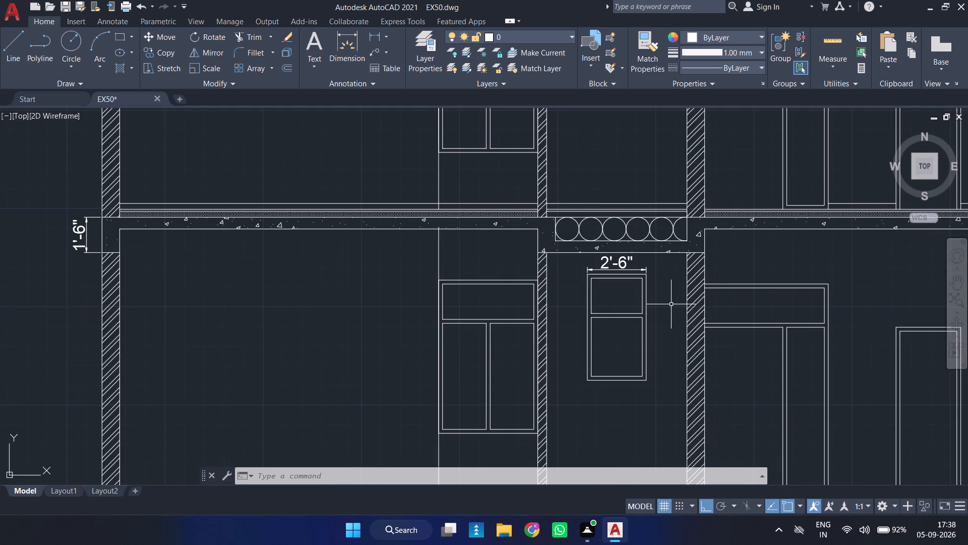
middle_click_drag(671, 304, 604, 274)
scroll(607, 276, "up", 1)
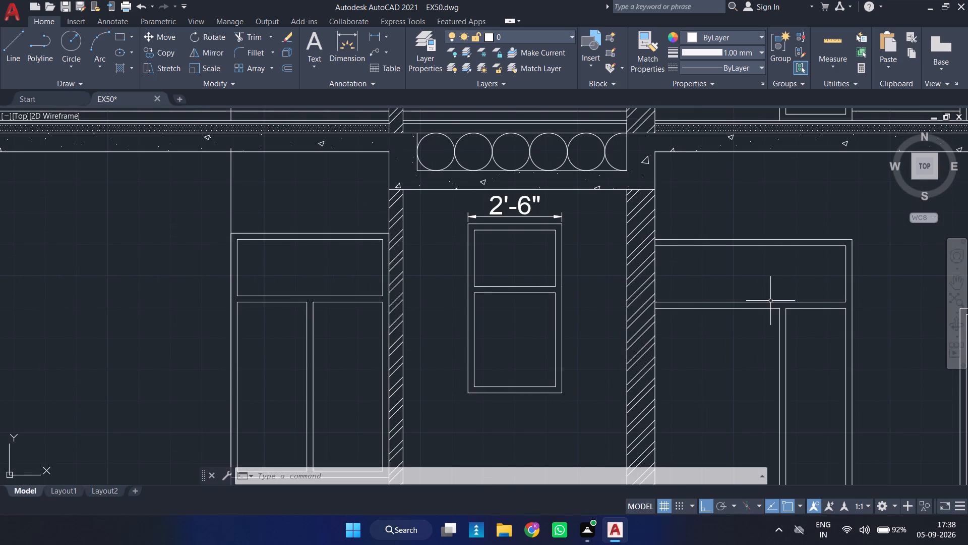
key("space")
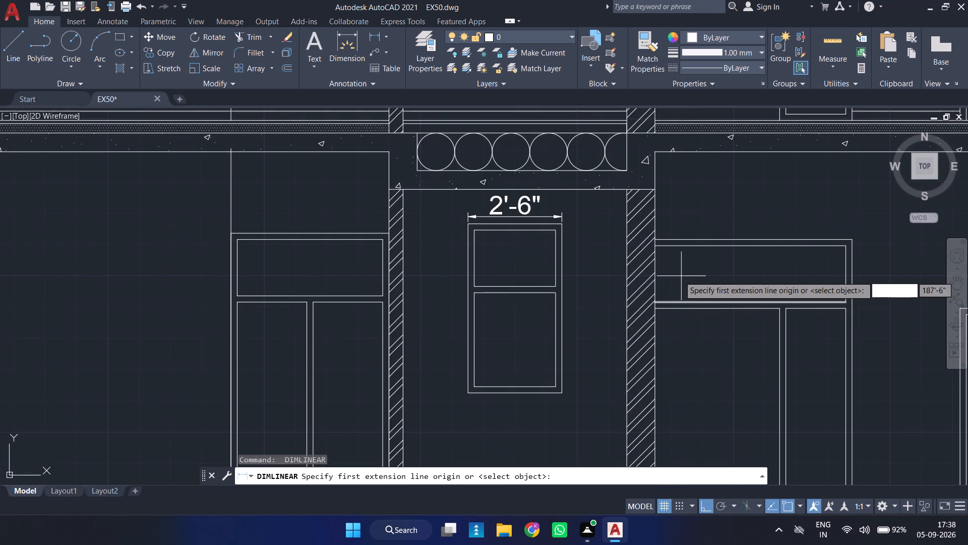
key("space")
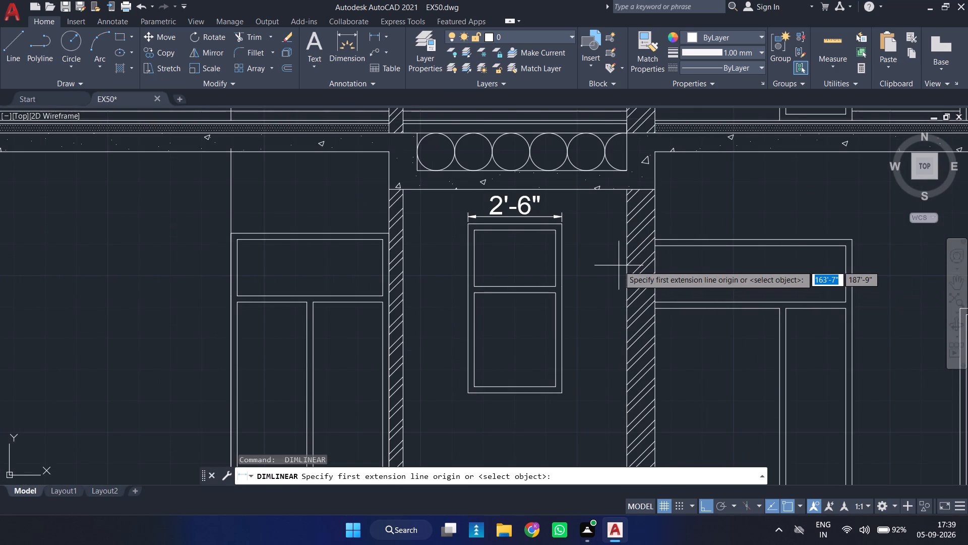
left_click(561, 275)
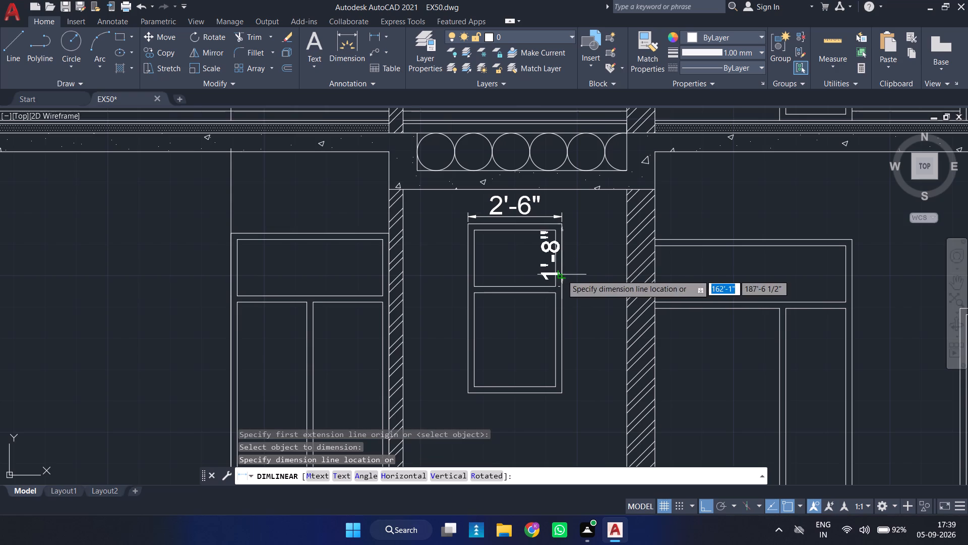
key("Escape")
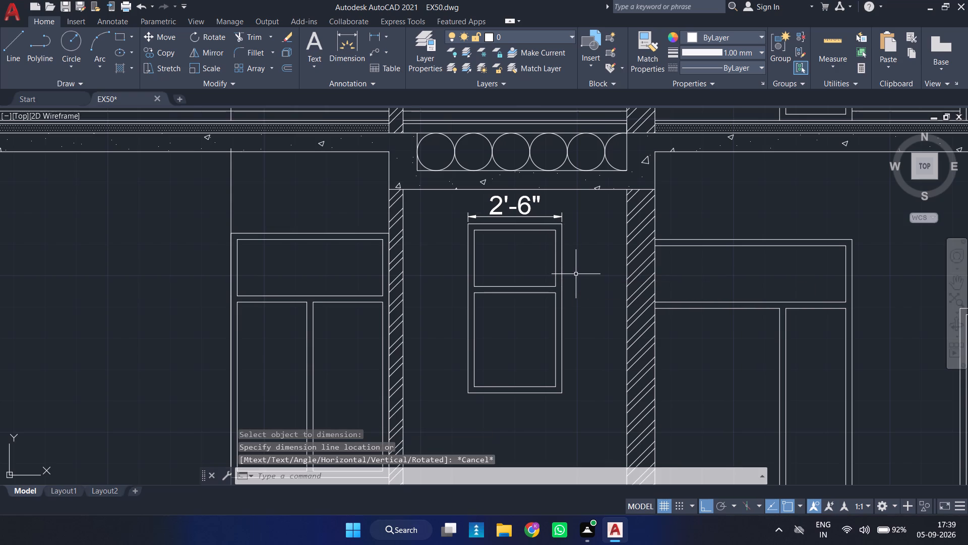
Add a vertical linear dimension for the full height of the small central window, placed just beside its frame on the thicker hatched wall's side.
key("space")
scroll(558, 247, "up", 2)
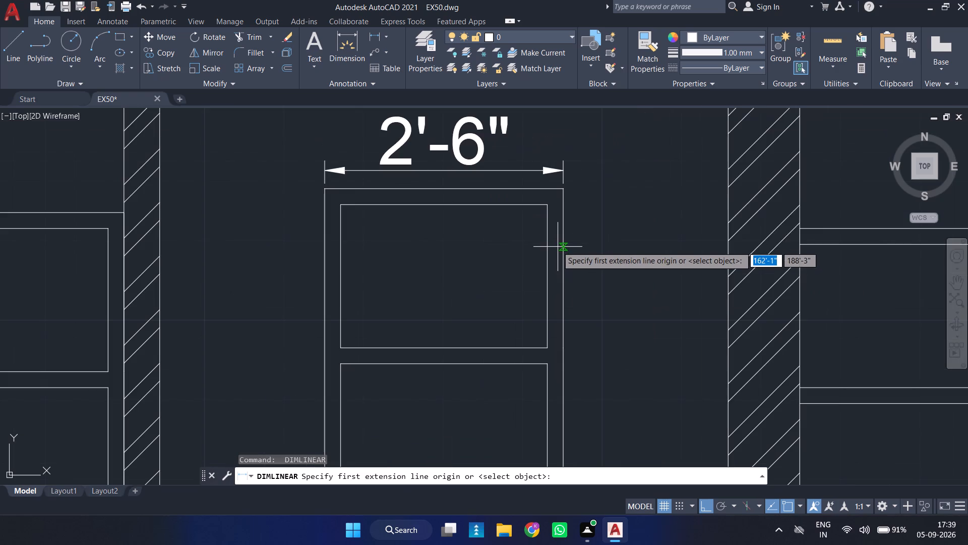
left_click(562, 189)
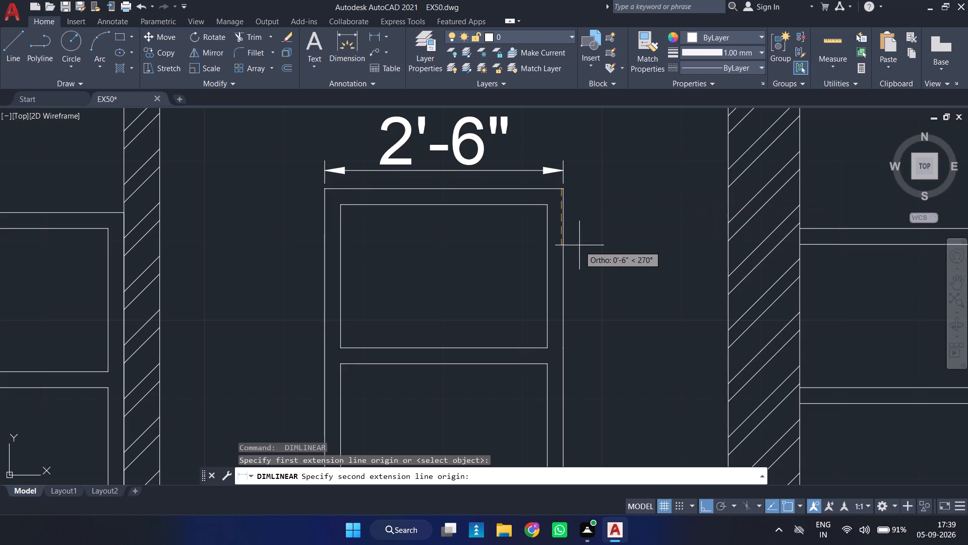
scroll(579, 248, "down", 3)
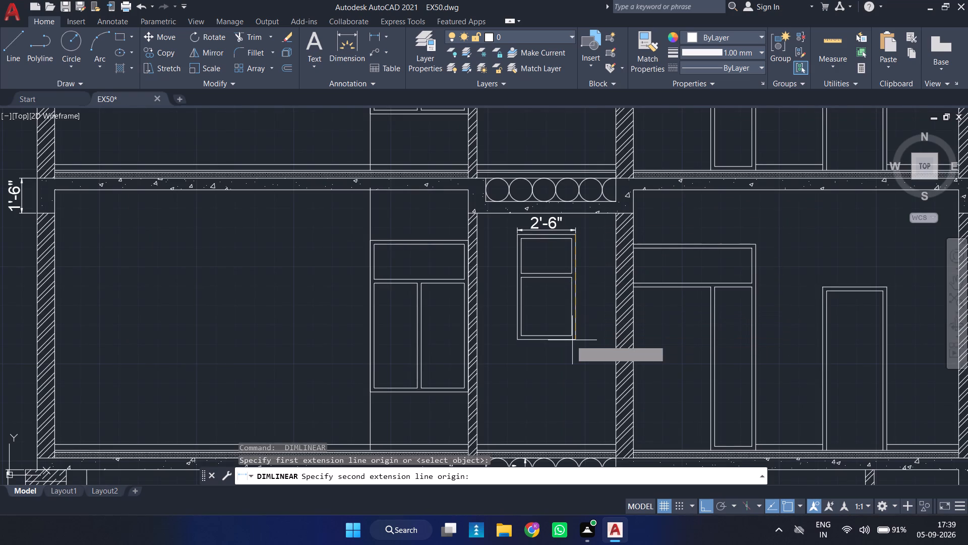
scroll(569, 340, "up", 3)
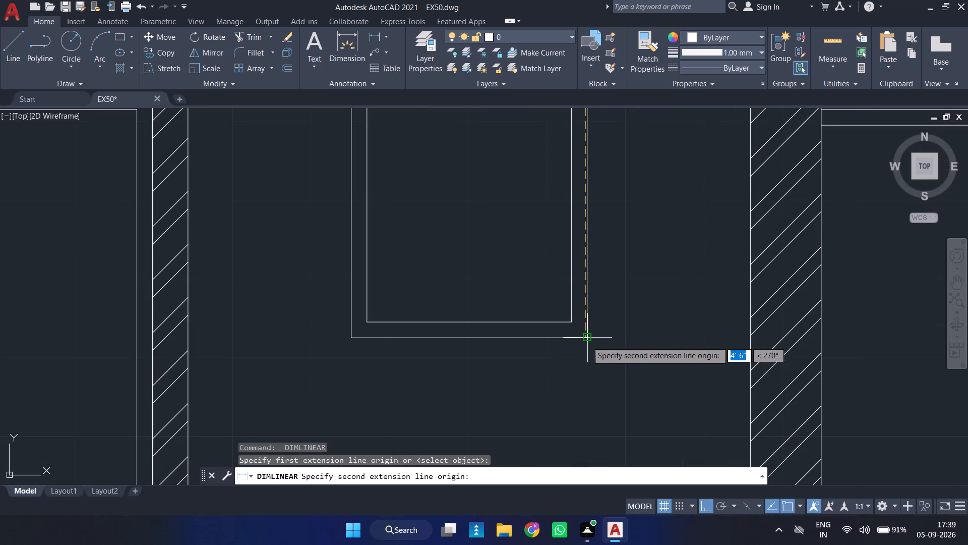
left_click(587, 341)
scroll(627, 335, "down", 3)
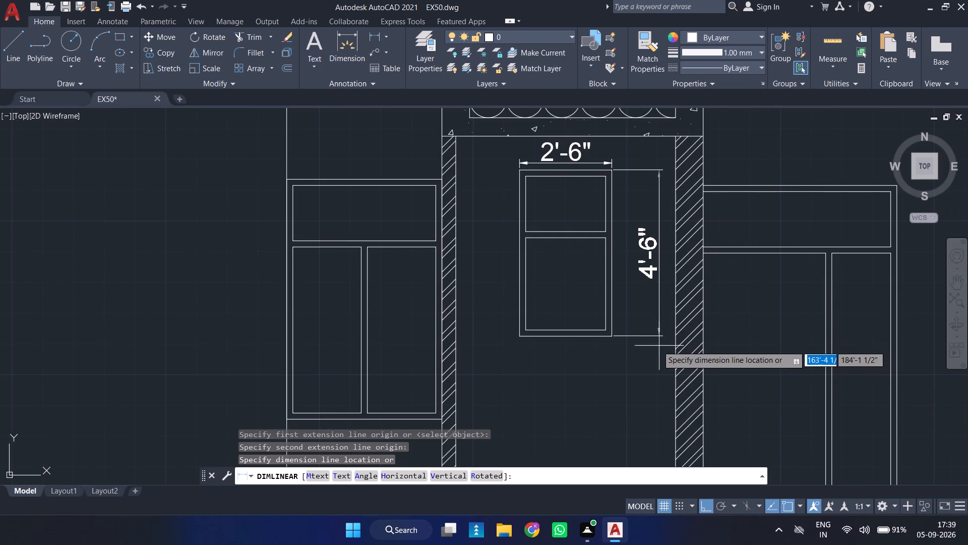
left_click(643, 352)
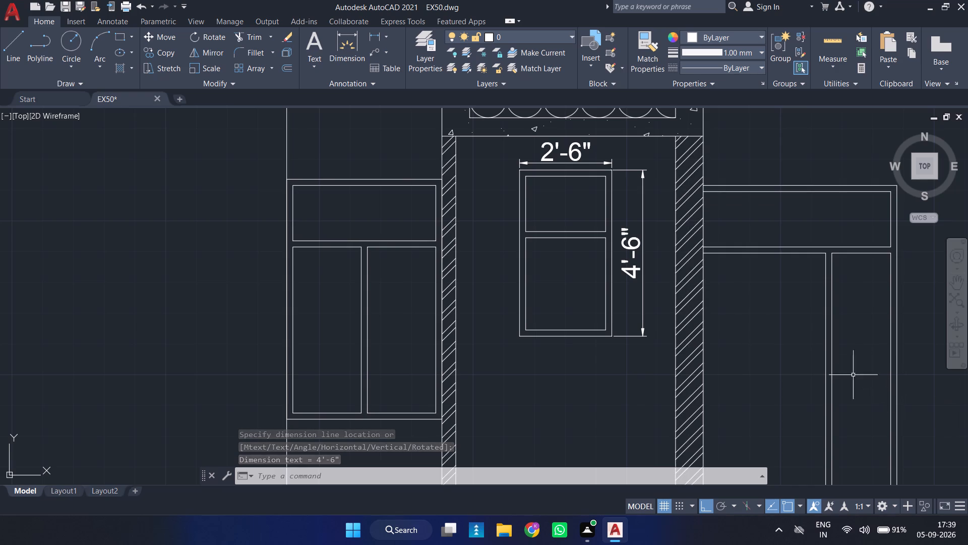
Examine the whole building section, from parapet to footings, for parts that still lack dimensions.
scroll(690, 370, "down", 6)
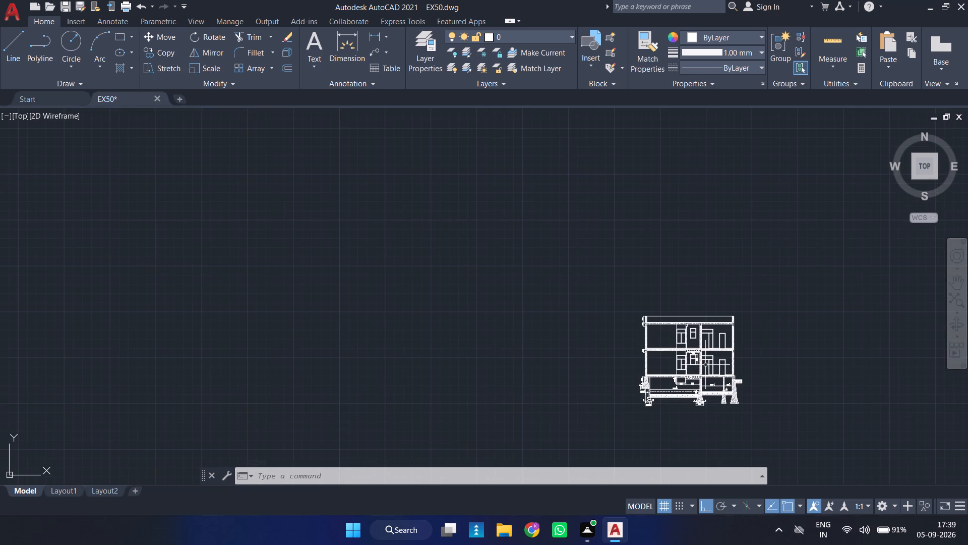
middle_click_drag(705, 365, 600, 318)
scroll(600, 318, "up", 3)
scroll(600, 318, "down", 3)
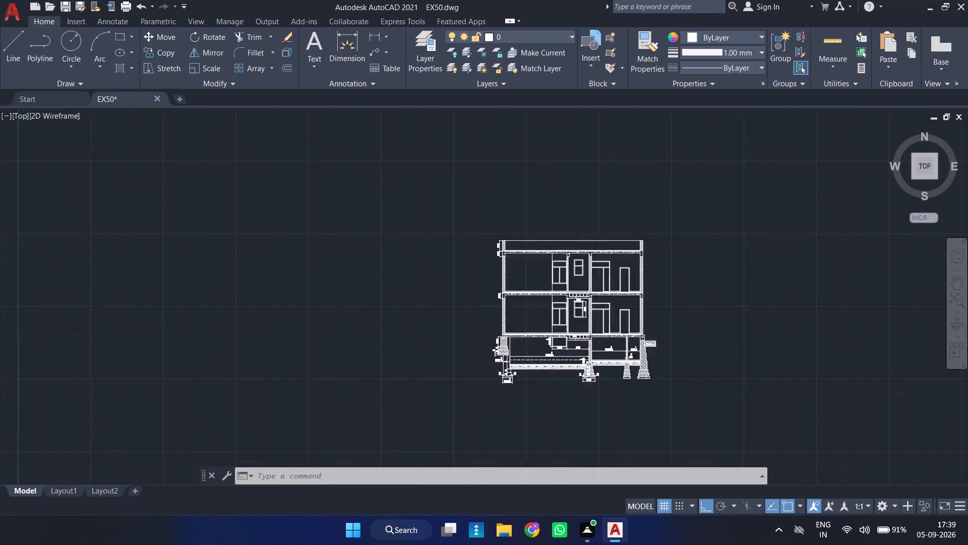
scroll(600, 322, "up", 3)
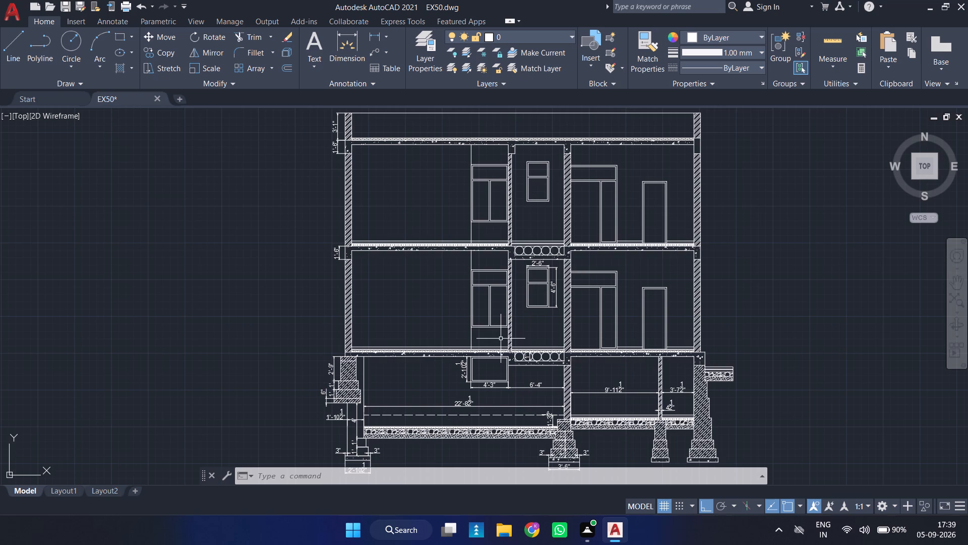
scroll(967, 0, "up", 1)
Quit AutoCAD without saving the changes to EX50.dwg.
left_click(967, 0)
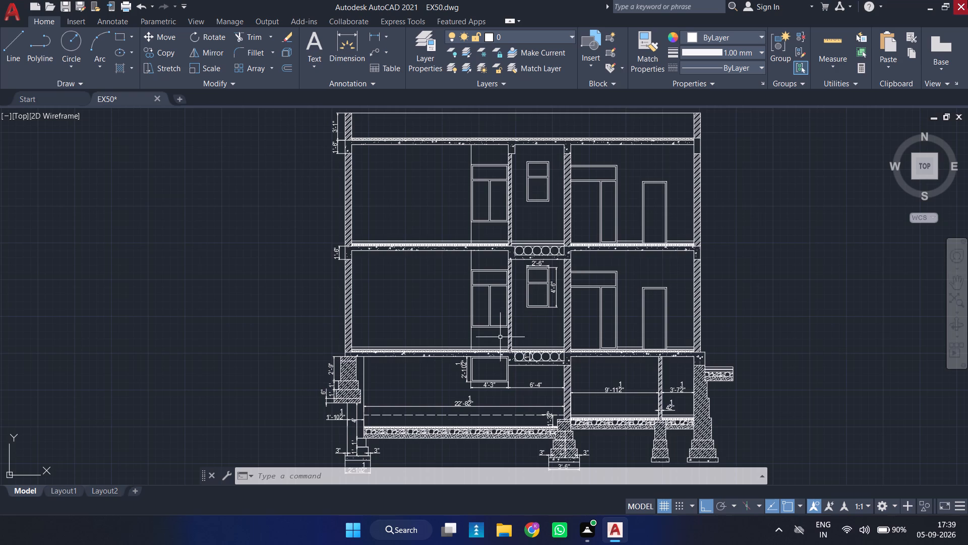
double_click(967, 0)
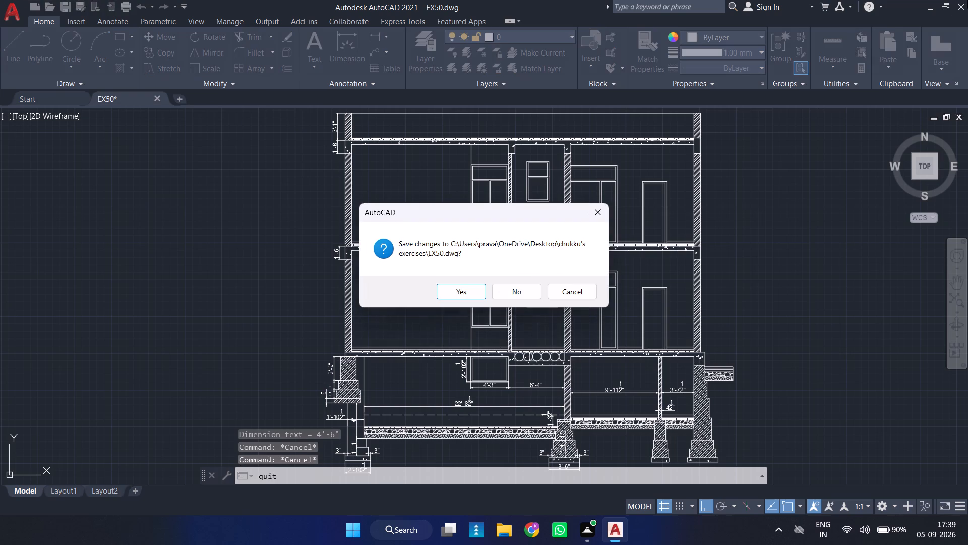
scroll(967, 0, "up", 1)
left_click(868, 269)
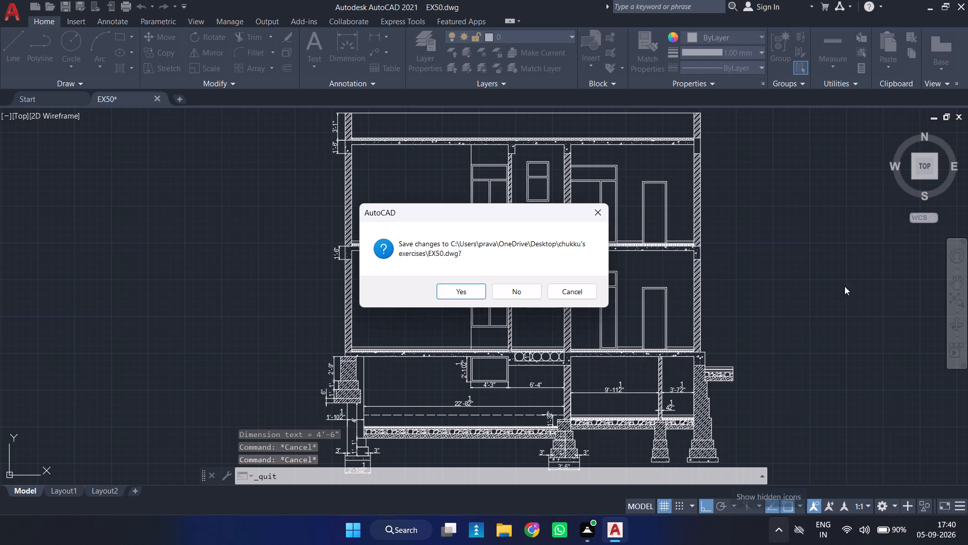
left_click(533, 292)
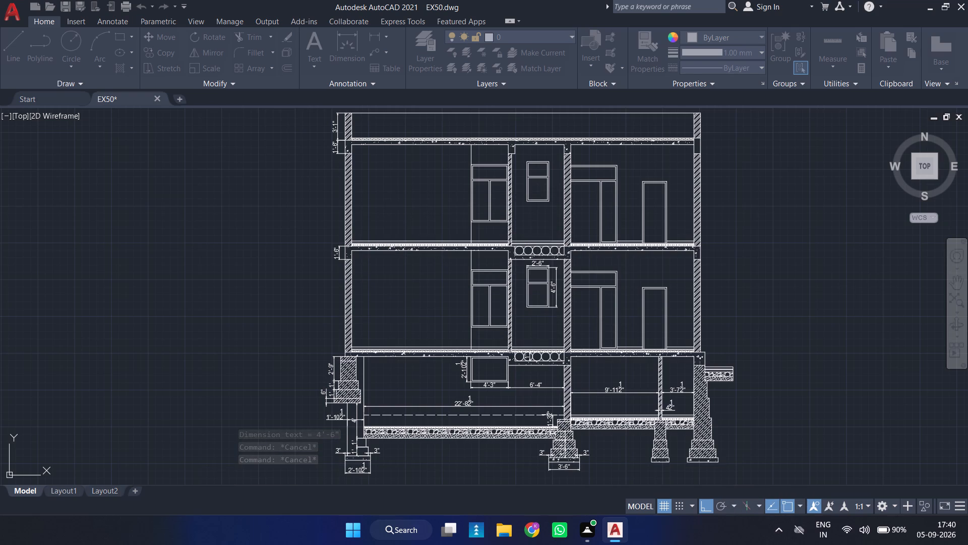
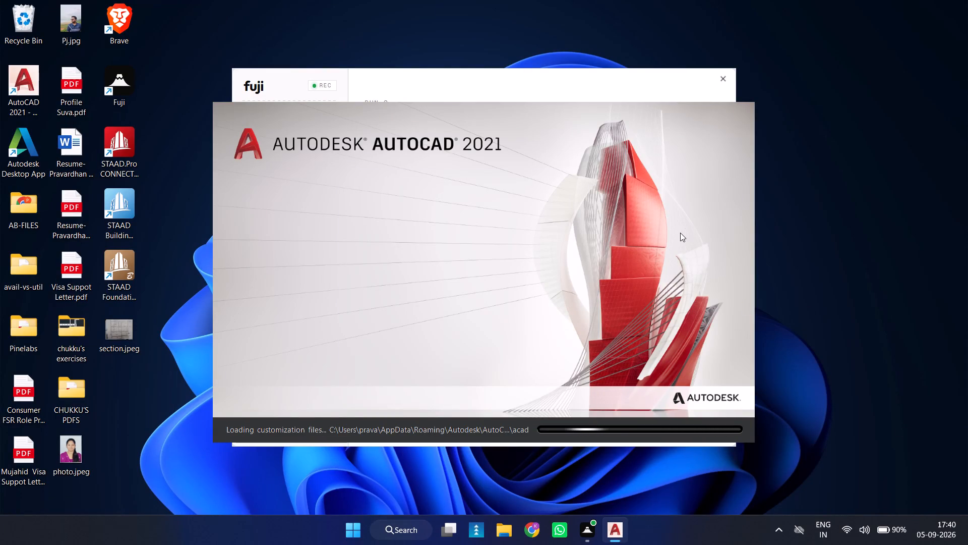
Open the EX50 drawing from the recent documents.
scroll(681, 263, "down", 1)
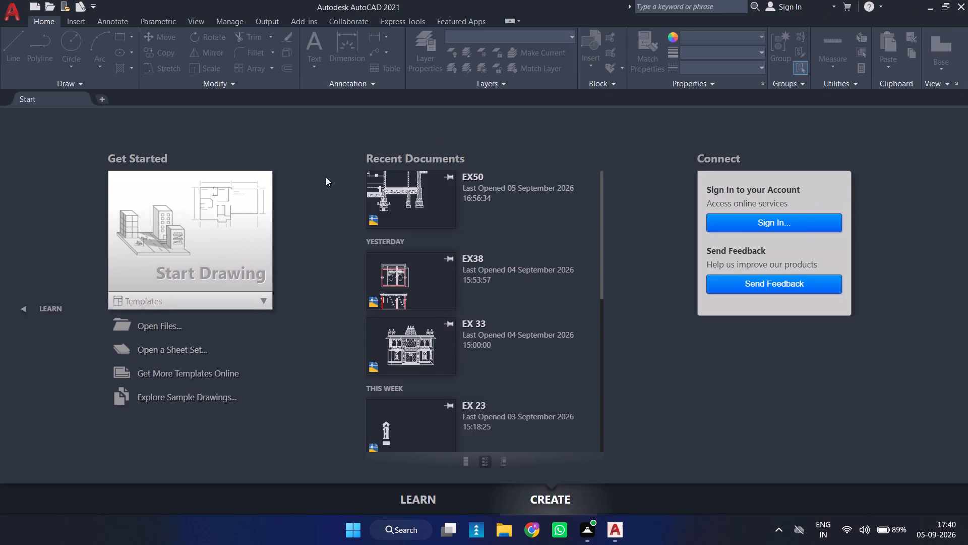
double_click(390, 205)
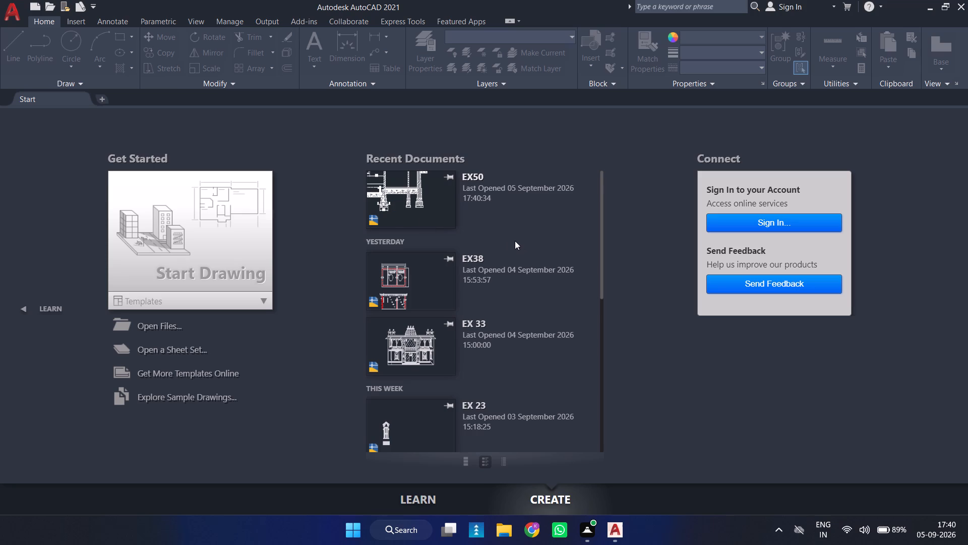
Examine the reopened EX50 building section, especially the lowest level and footings, for parts that still lack dimensions.
scroll(528, 270, "down", 2)
middle_click_drag(355, 240, 681, 372)
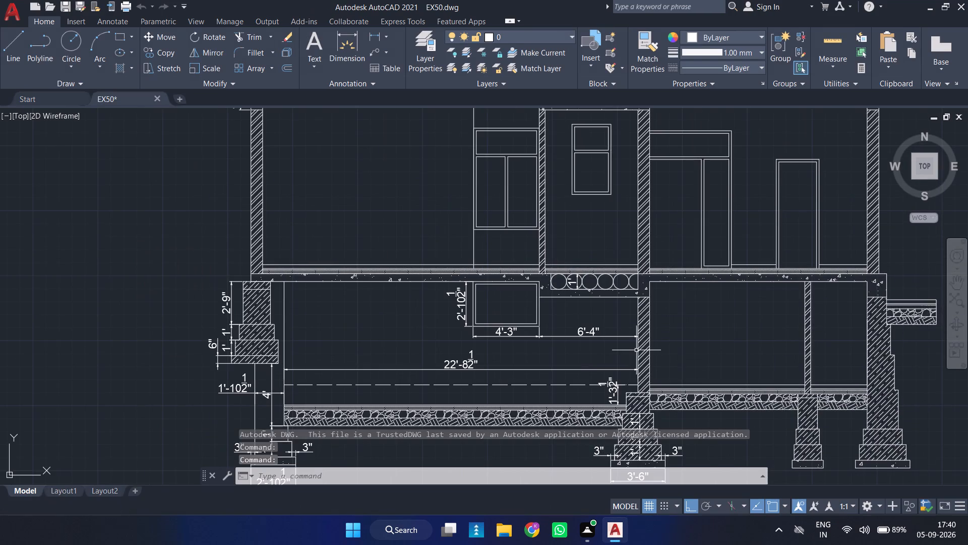
scroll(577, 321, "down", 2)
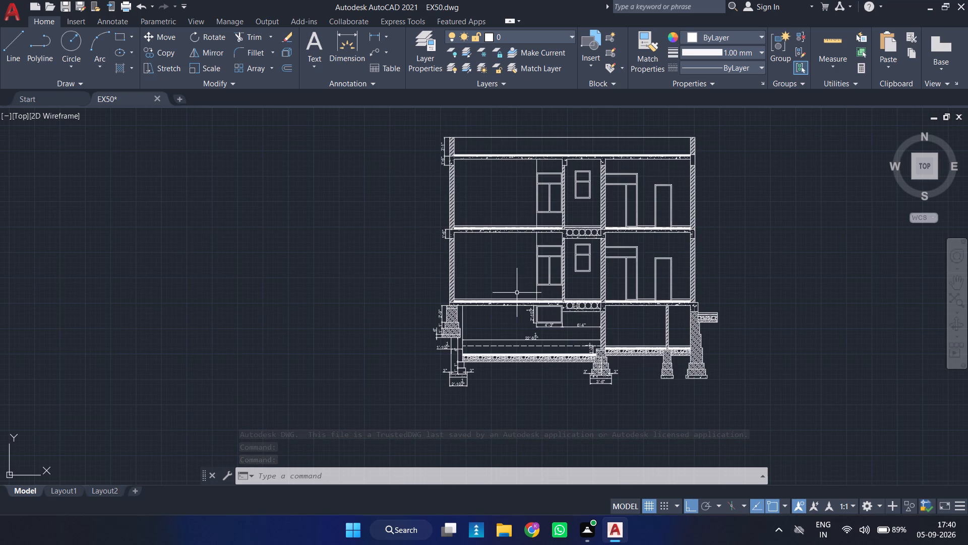
scroll(645, 305, "up", 2)
scroll(603, 307, "up", 2)
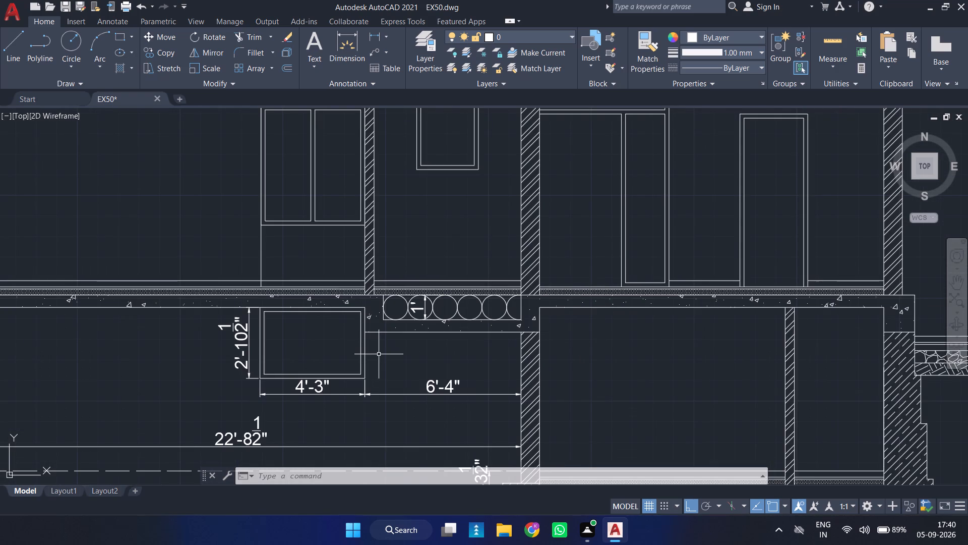
scroll(446, 368, "down", 4)
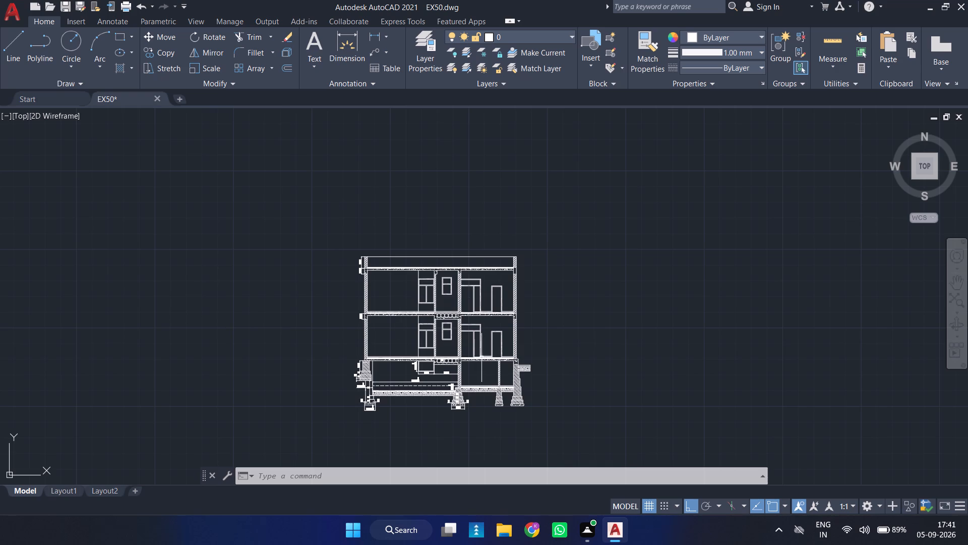
scroll(483, 356, "up", 2)
middle_click_drag(477, 353, 527, 296)
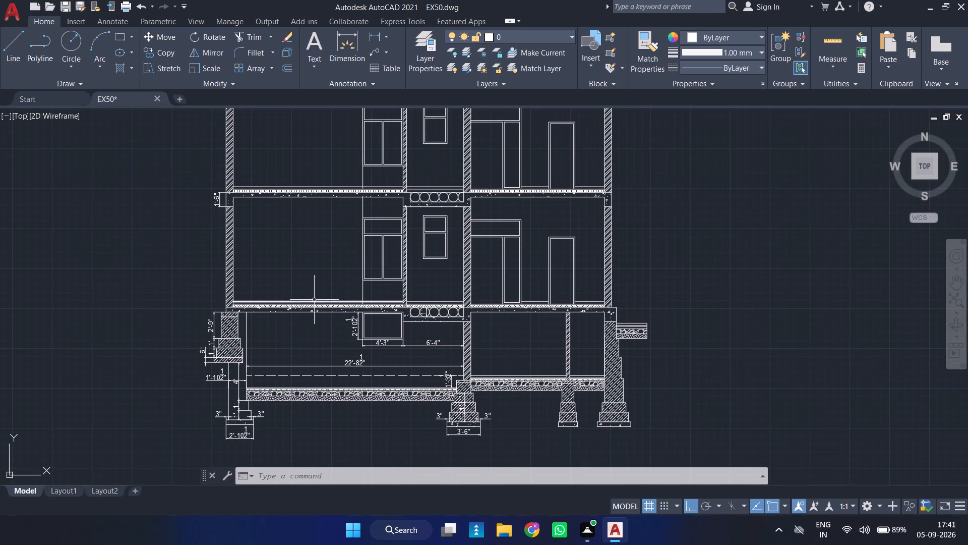
scroll(348, 296, "up", 2)
scroll(403, 306, "down", 1)
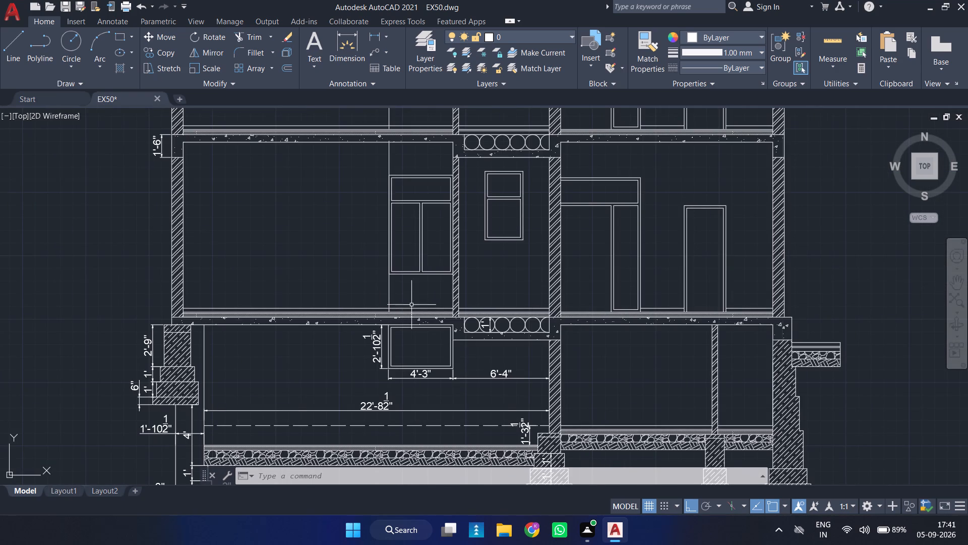
scroll(414, 297, "up", 2)
scroll(416, 296, "down", 2)
middle_click_drag(417, 296, 497, 249)
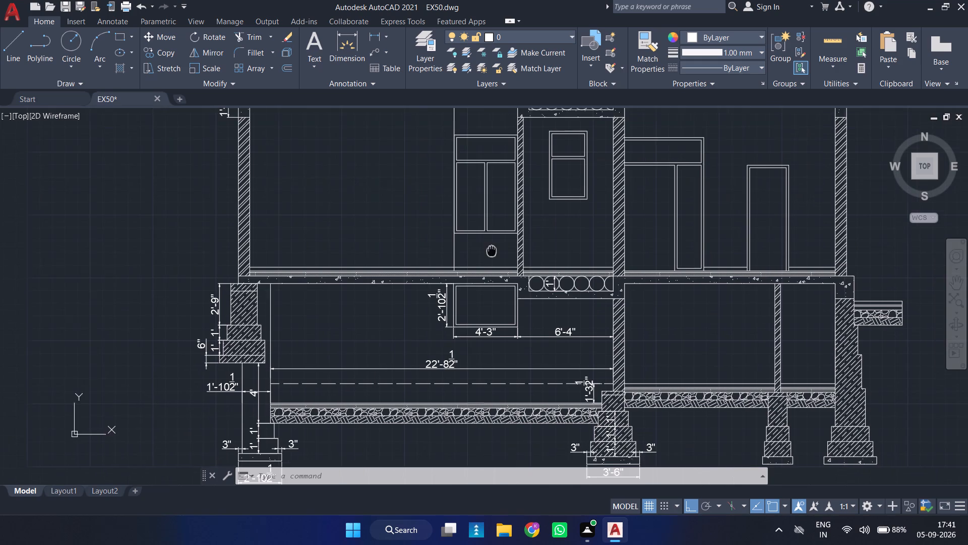
middle_click_drag(497, 249, 497, 248)
scroll(468, 283, "down", 1)
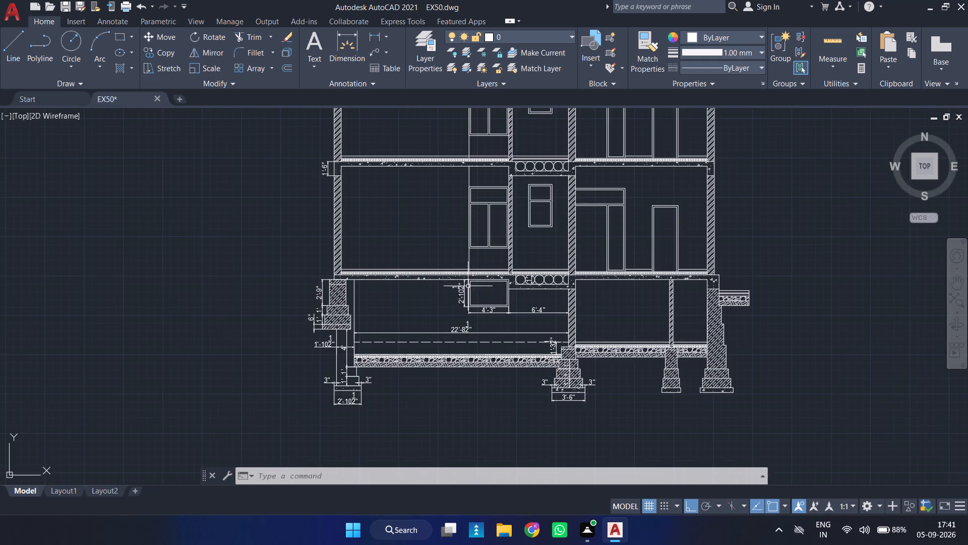
scroll(397, 312, "up", 2)
scroll(401, 313, "down", 2)
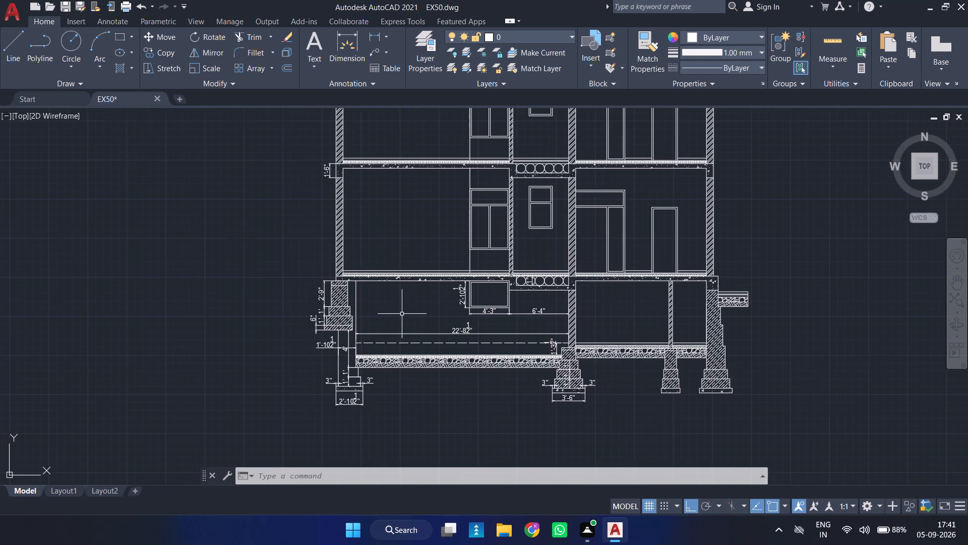
Add a horizontal linear dimension for the lowest-level room's clear width between the thick central wall and the thin partition, placed above the floor.
middle_click_drag(512, 336, 383, 324)
scroll(504, 338, "up", 2)
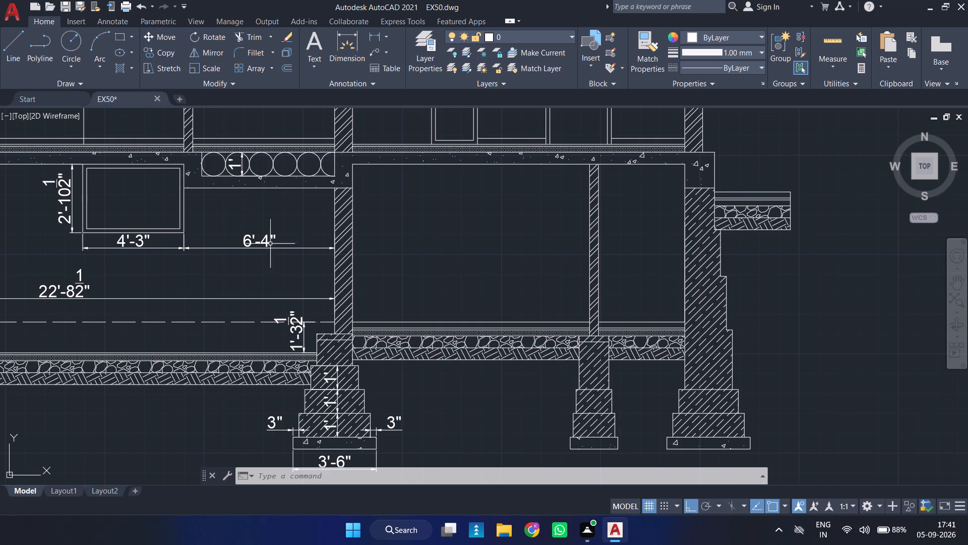
scroll(394, 292, "down", 2)
scroll(403, 322, "up", 2)
middle_click_drag(403, 323, 324, 300)
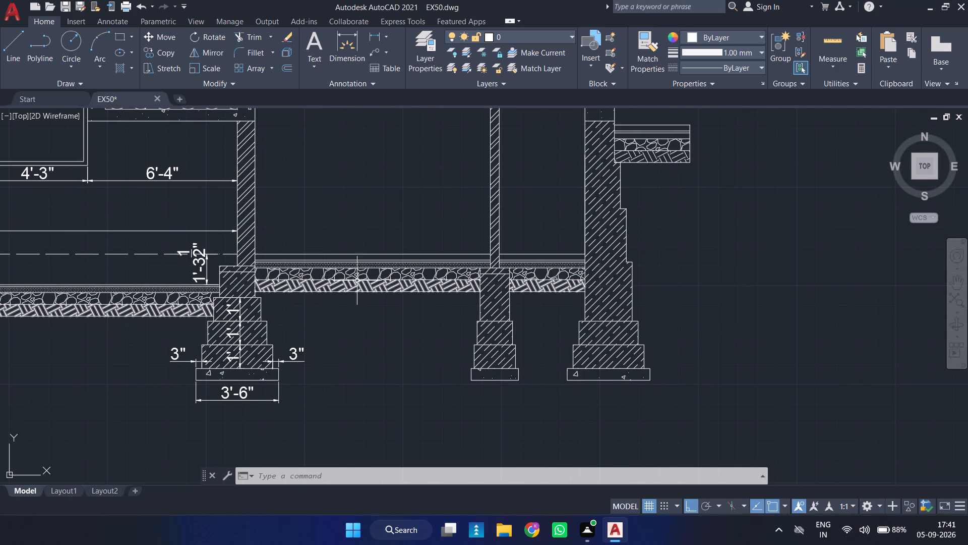
left_click(373, 36)
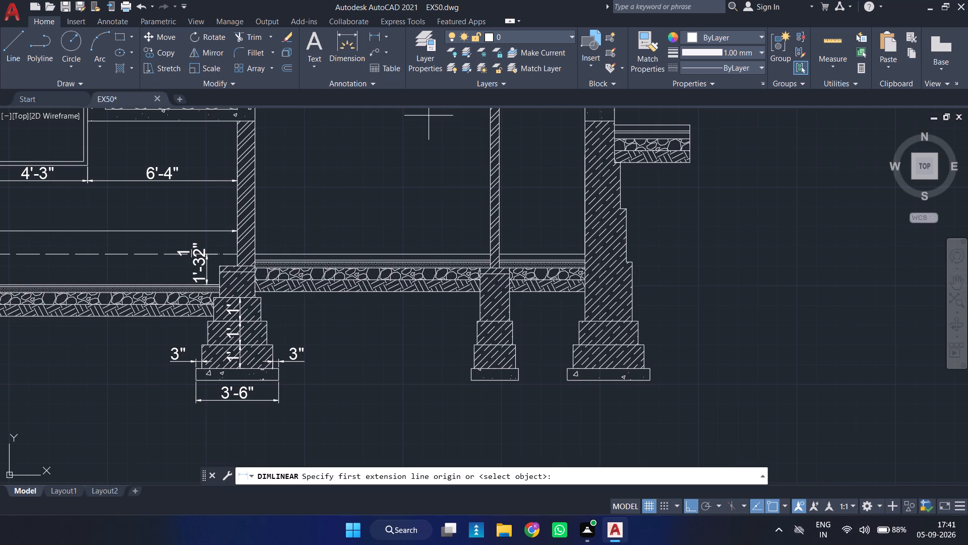
left_click(257, 233)
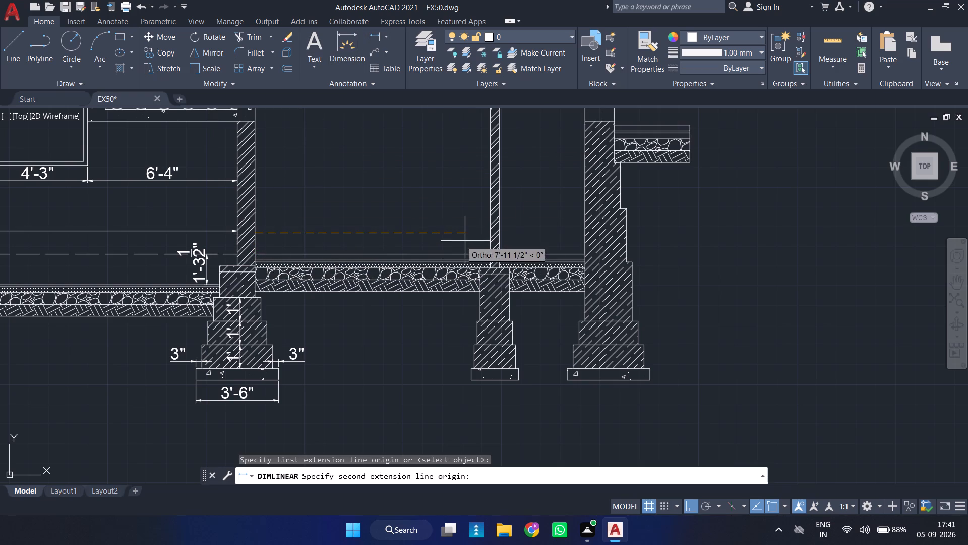
left_click(489, 231)
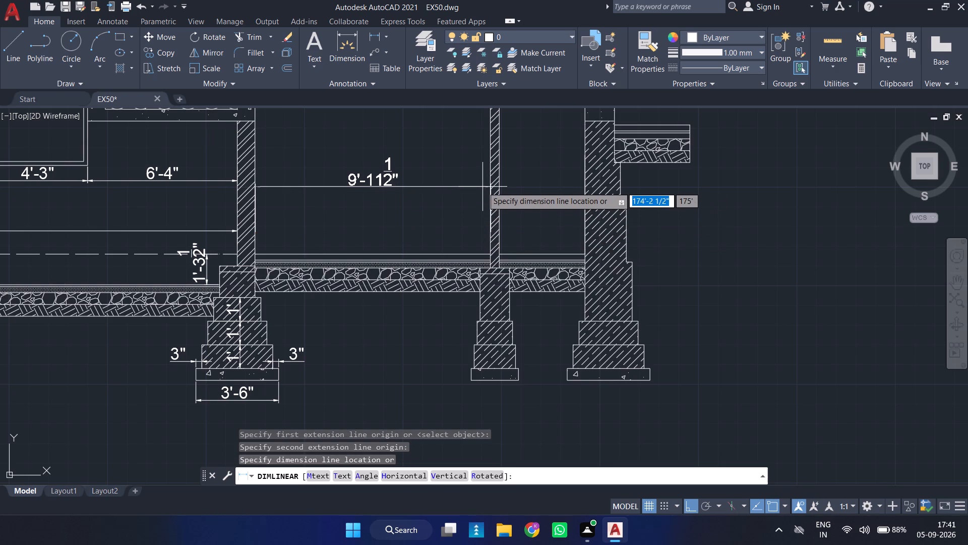
left_click(483, 213)
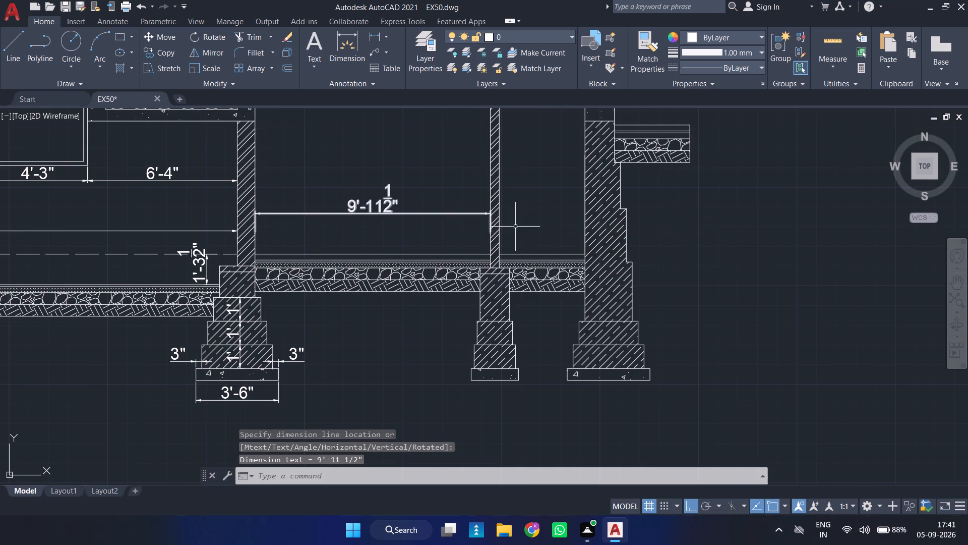
Add a horizontal linear dimension for the thickness of the thin lowest-level partition, placed just above the floor line.
key("space")
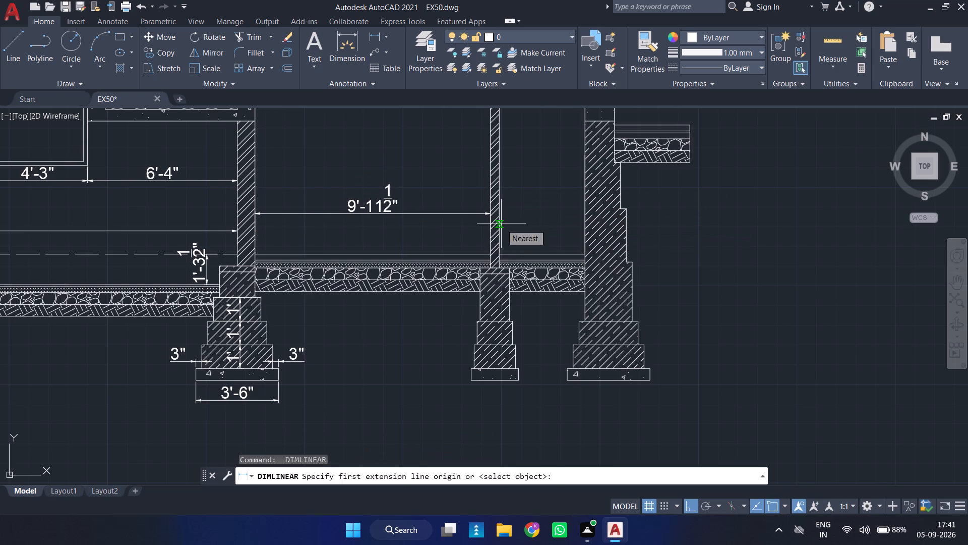
scroll(493, 236, "up", 3)
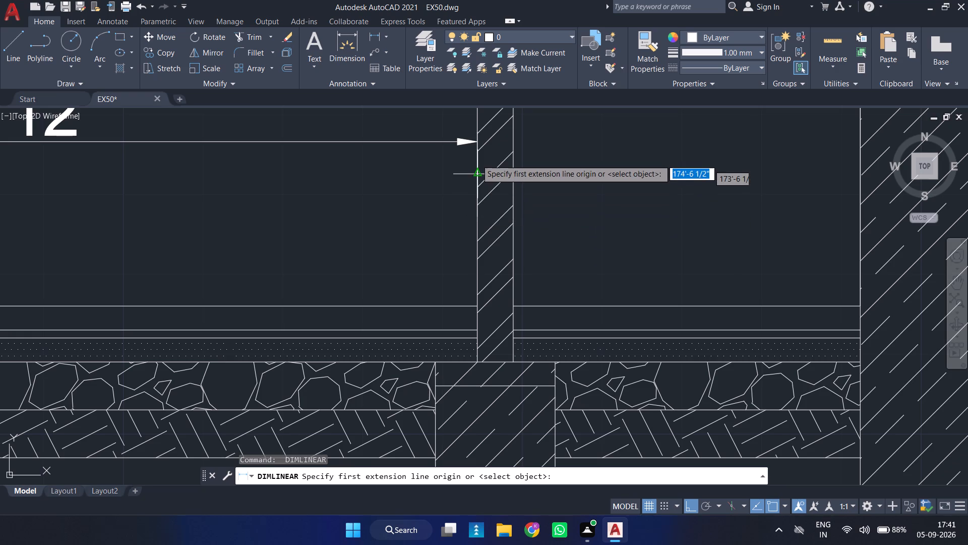
left_click(475, 308)
left_click(511, 307)
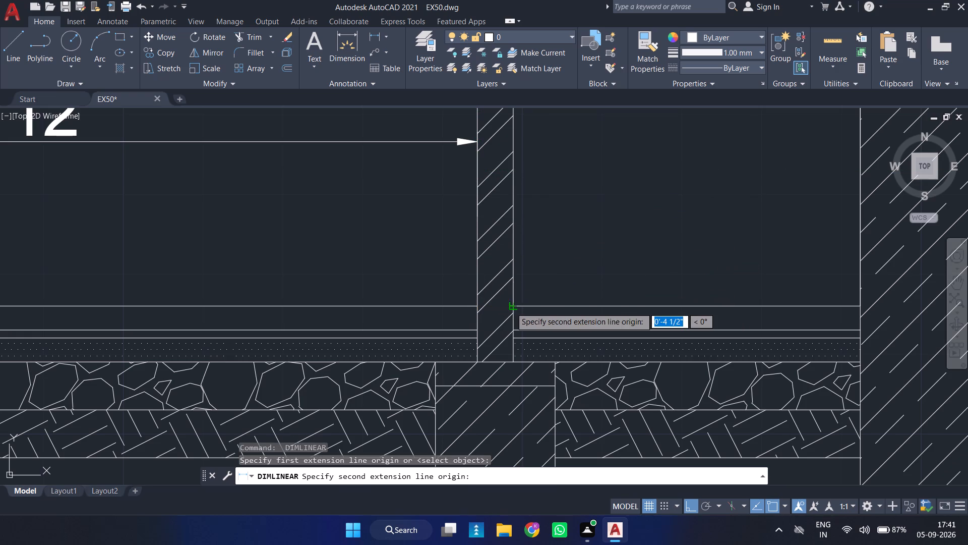
left_click(523, 239)
Add a horizontal linear dimension for the clear width between the thin lowest-level partition and the stepped outer wall, placed above the partition thickness dimension.
scroll(576, 242, "down", 2)
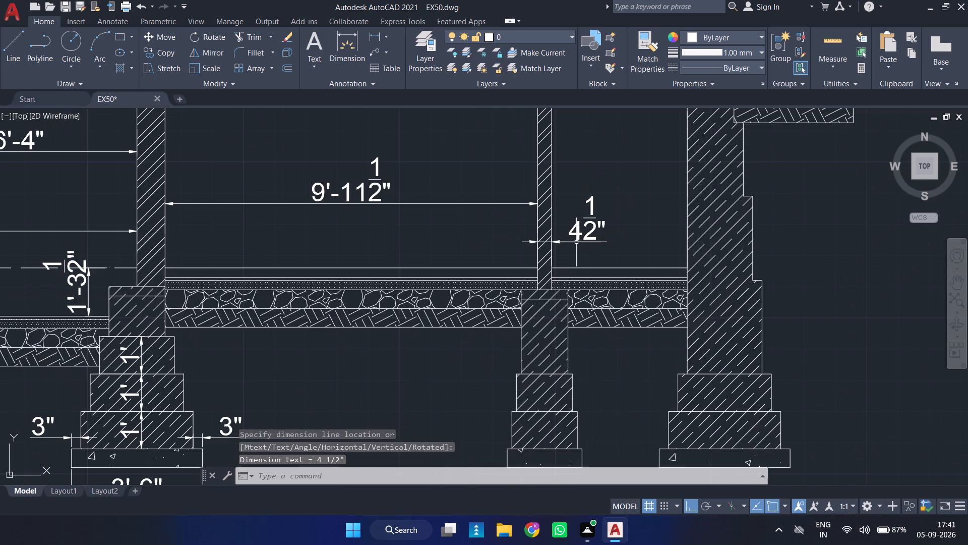
middle_click_drag(570, 193, 530, 261)
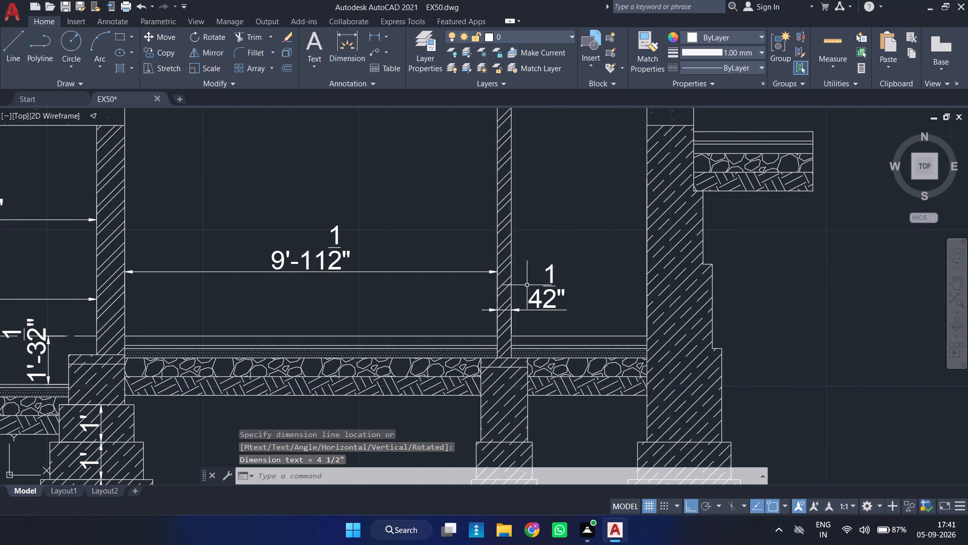
key("space")
scroll(524, 267, "up", 2)
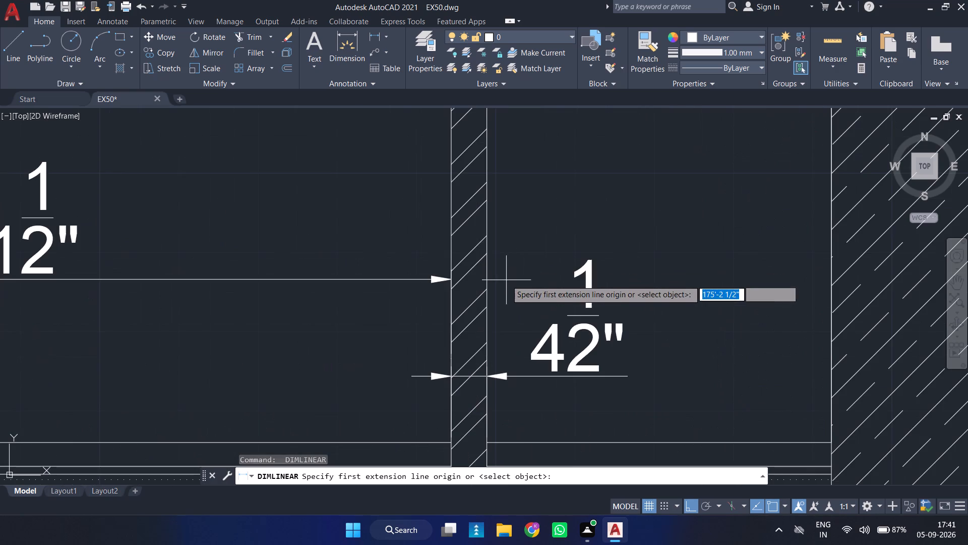
left_click(486, 236)
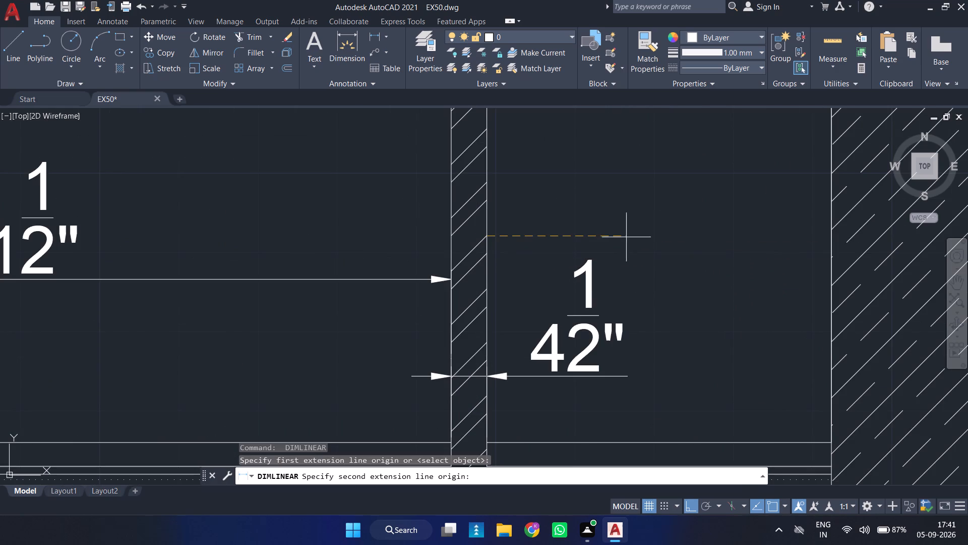
left_click(833, 234)
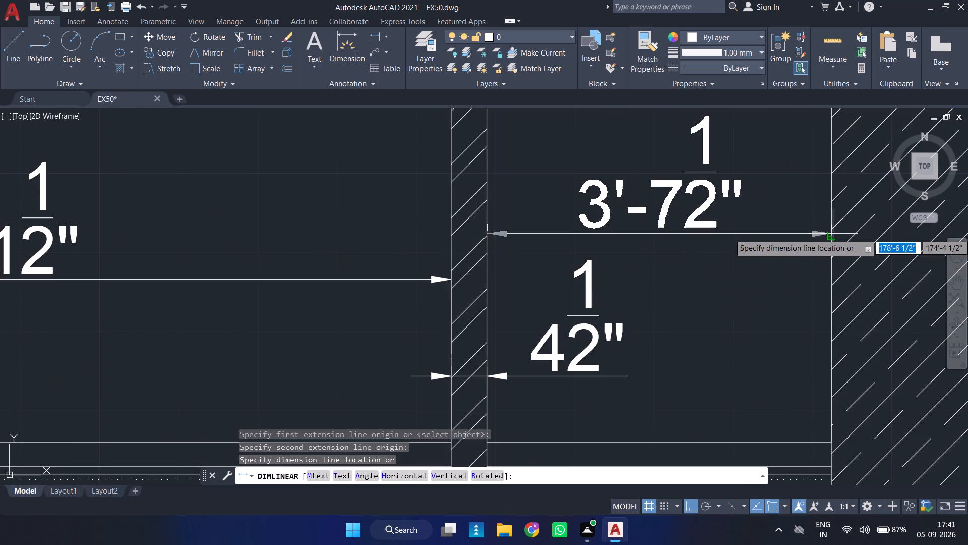
scroll(817, 213, "down", 2)
middle_click_drag(811, 214, 762, 308)
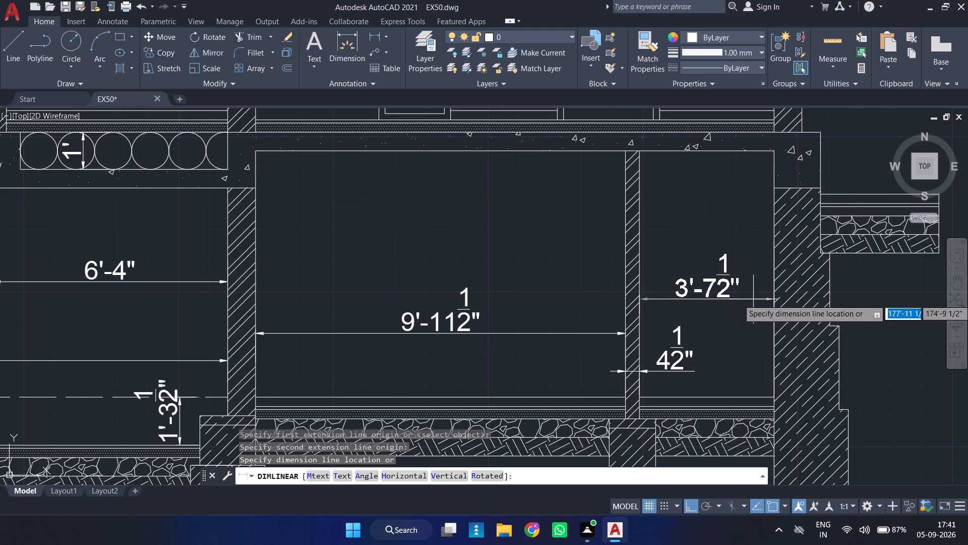
left_click(743, 296)
Examine the floor above, the lowest level and the footings for parts that still need dimensions.
scroll(747, 295, "down", 1)
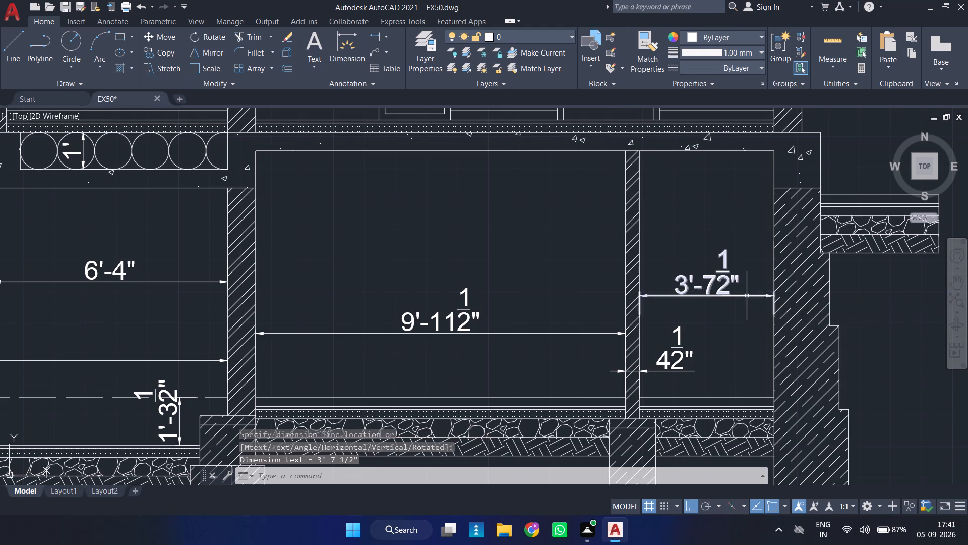
scroll(747, 295, "down", 1)
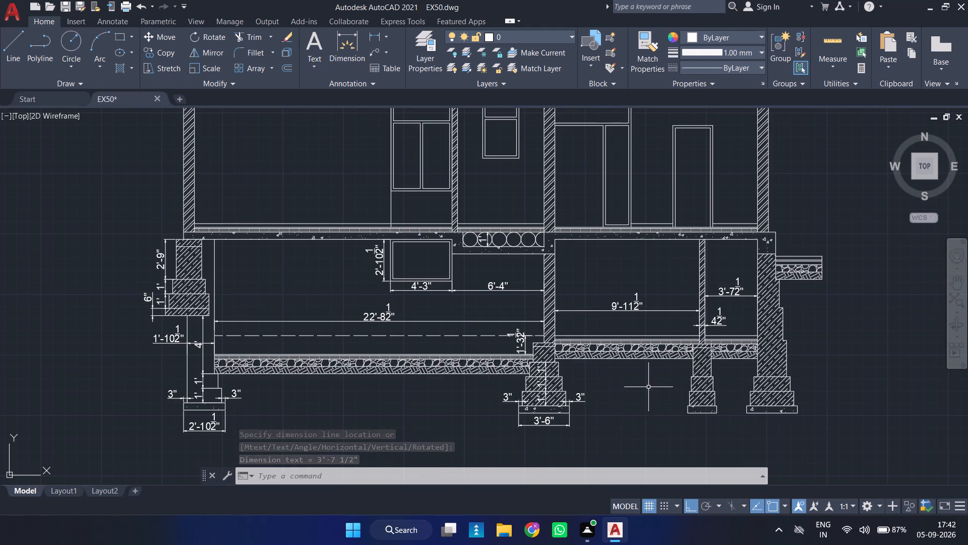
scroll(648, 387, "up", 2)
scroll(657, 376, "down", 3)
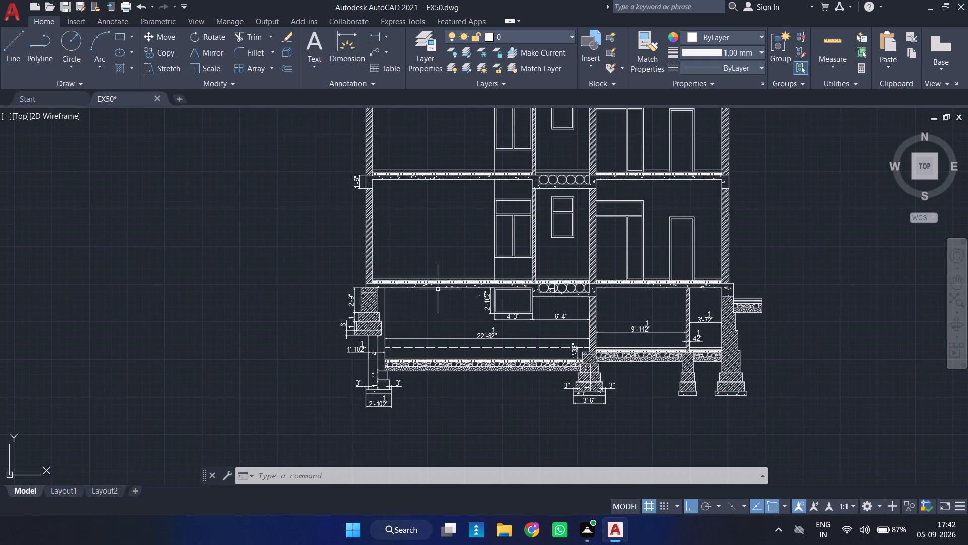
scroll(444, 274, "up", 2)
middle_click_drag(462, 274, 553, 306)
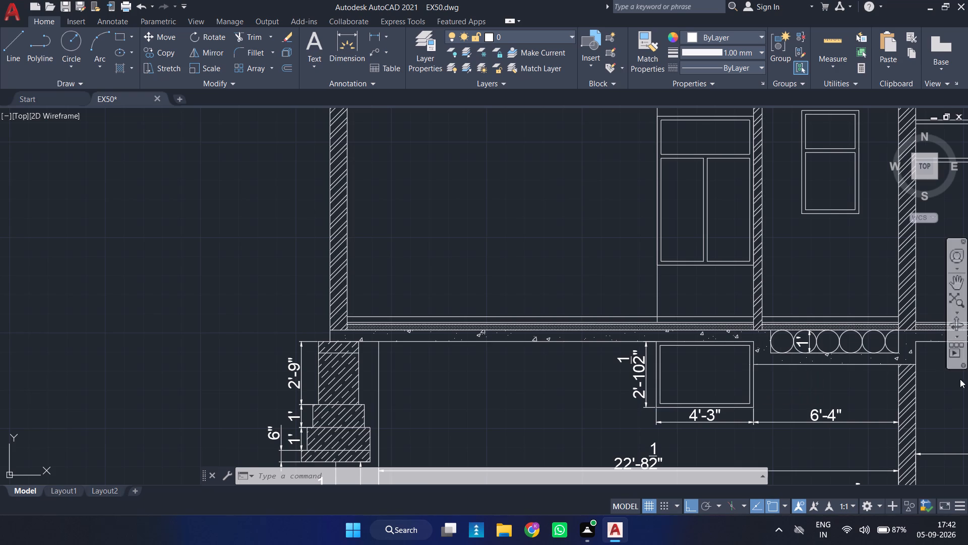
scroll(468, 291, "down", 1)
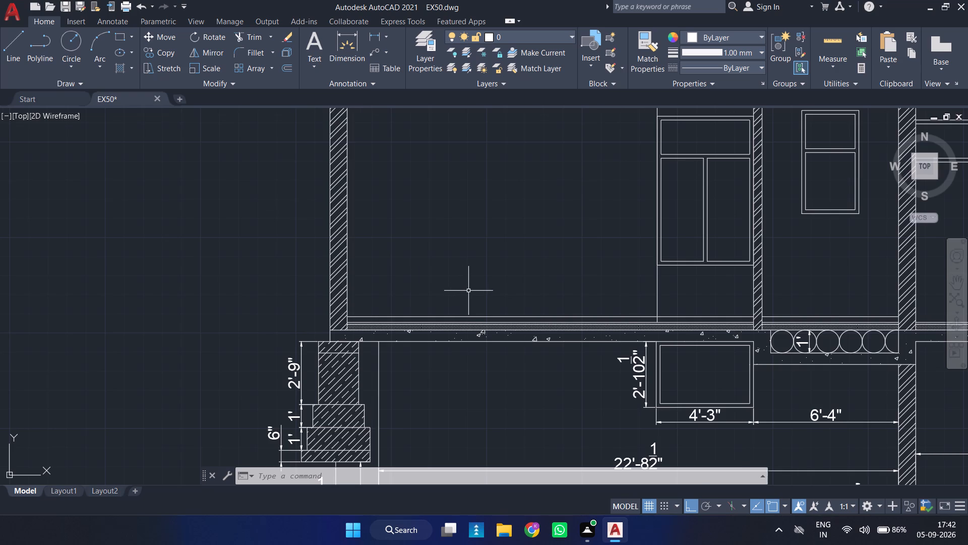
scroll(587, 339, "down", 2)
middle_click_drag(663, 359, 532, 312)
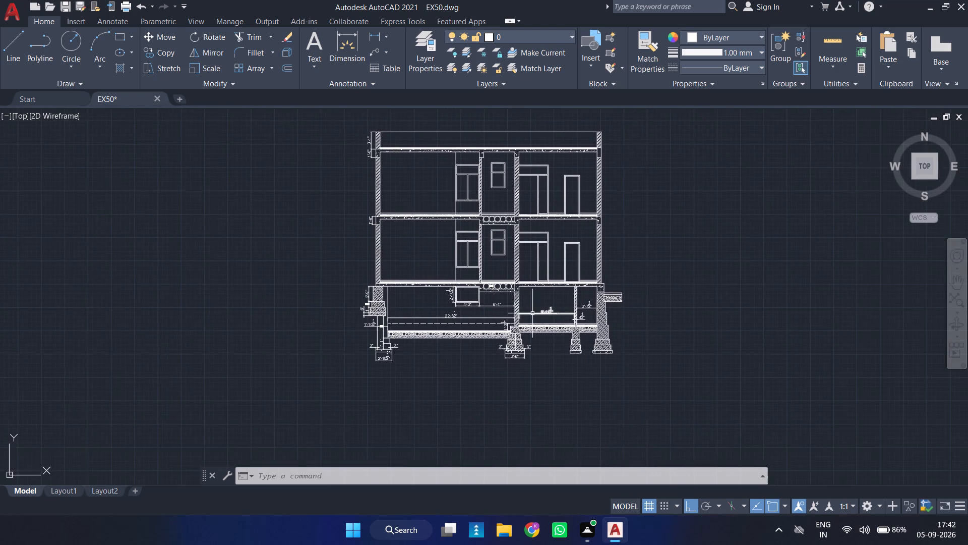
scroll(533, 313, "up", 2)
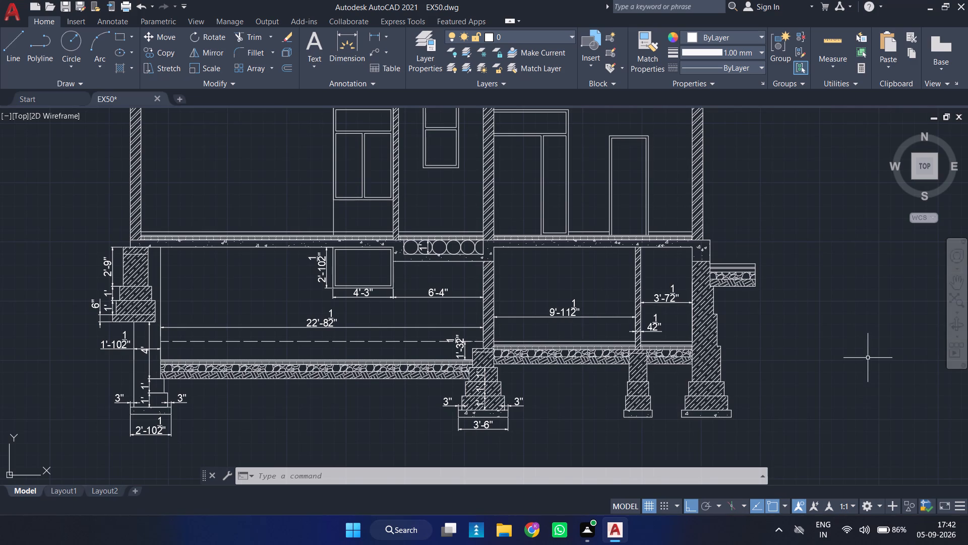
scroll(529, 286, "down", 1)
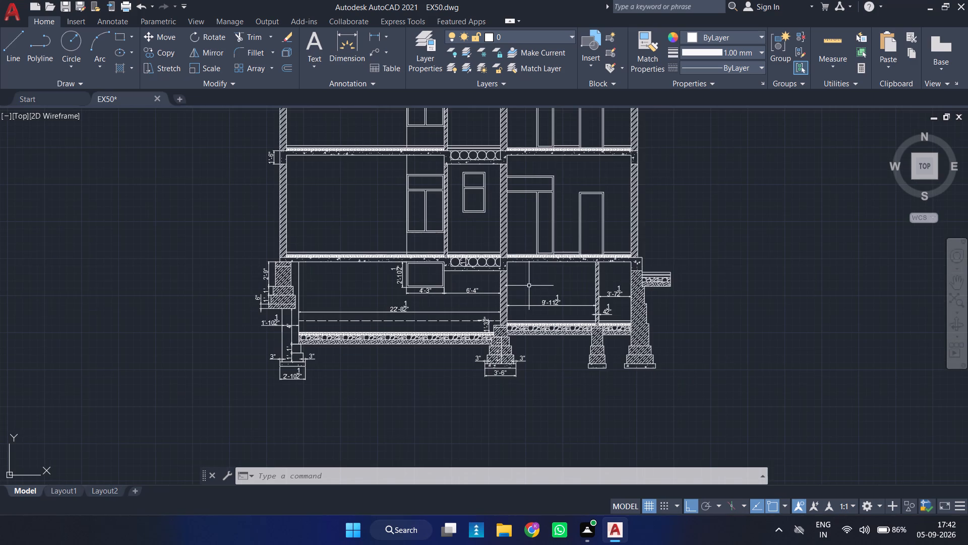
scroll(406, 223, "up", 2)
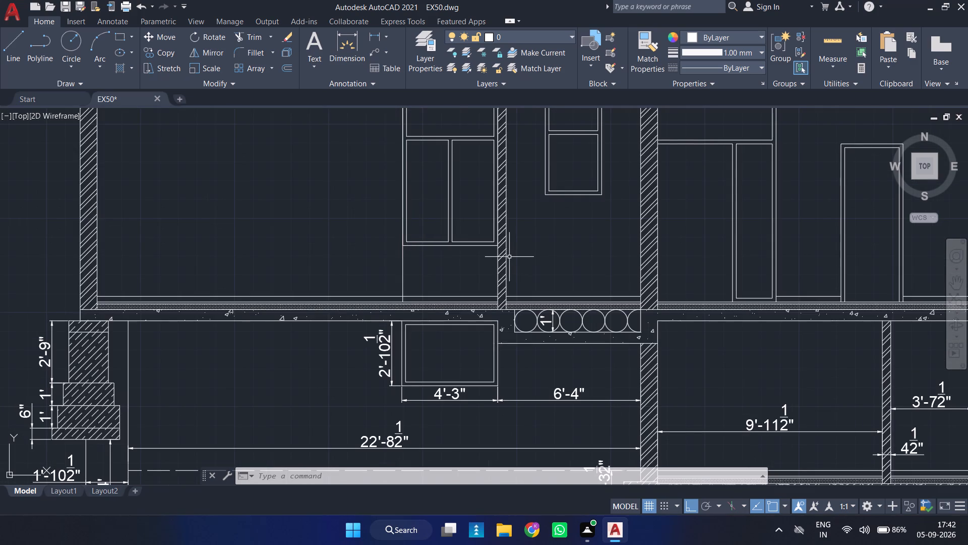
Add a horizontal linear dimension for the width of the small central window on the floor above the lowest level, placed below its sill.
key("space")
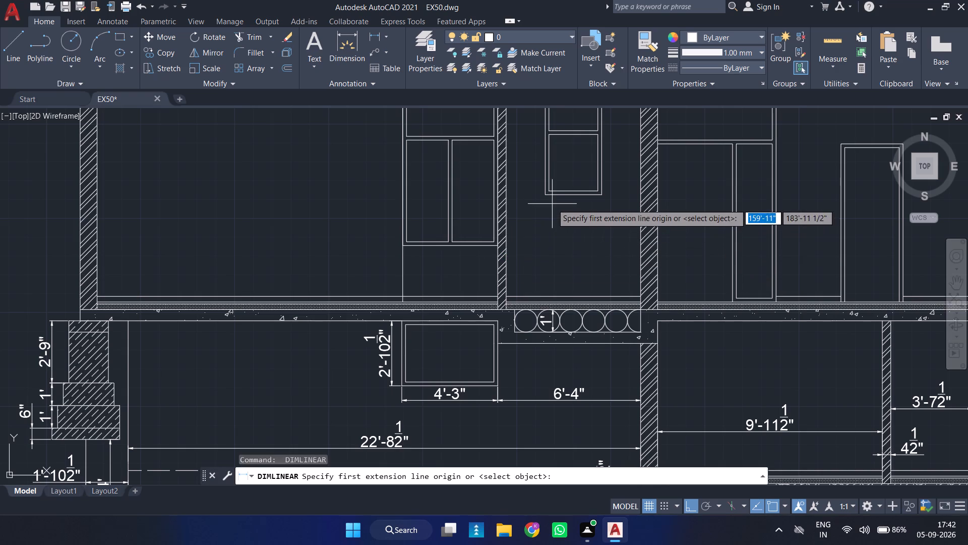
left_click(546, 196)
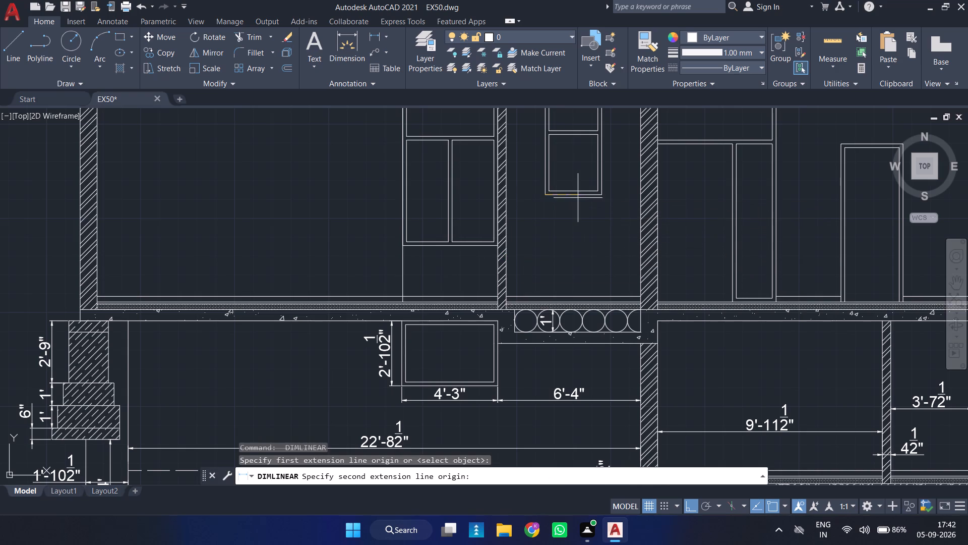
left_click(602, 196)
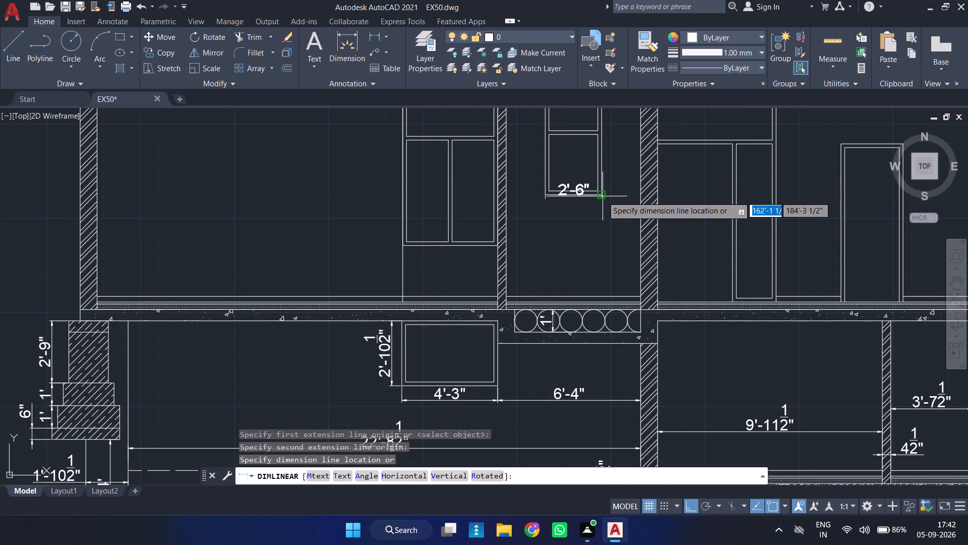
left_click(599, 219)
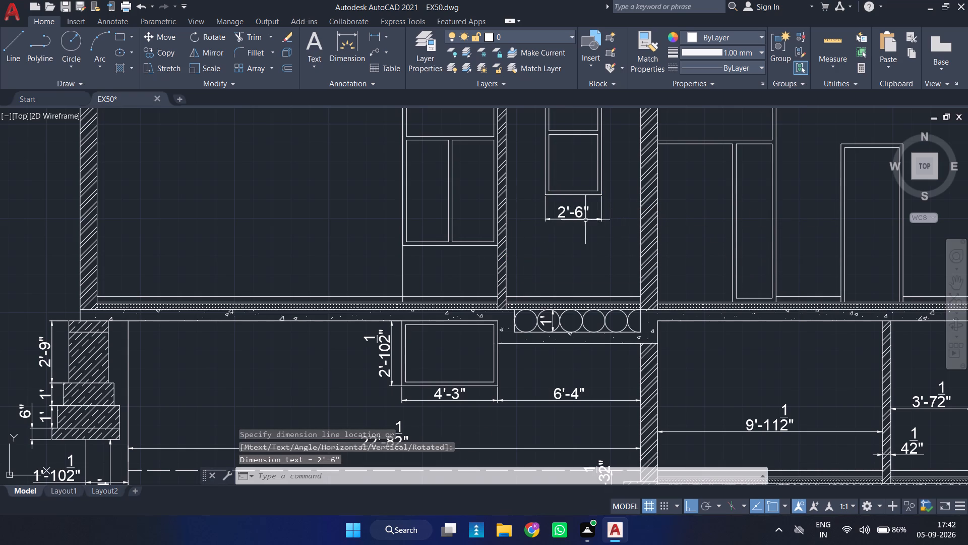
Add a vertical linear dimension for the full height of the small central window, placed between the window and the thick central wall.
key("space")
middle_click_drag(570, 217, 499, 362)
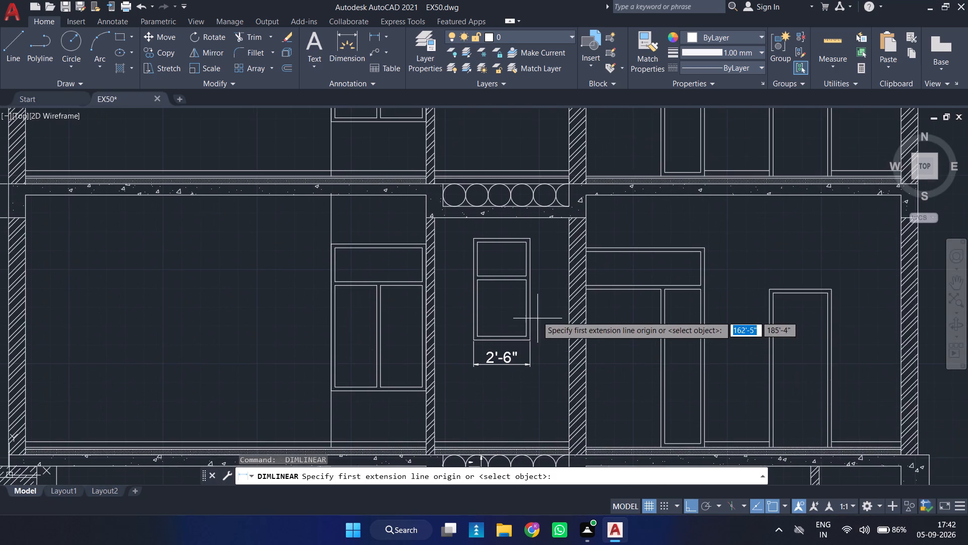
scroll(534, 294, "up", 2)
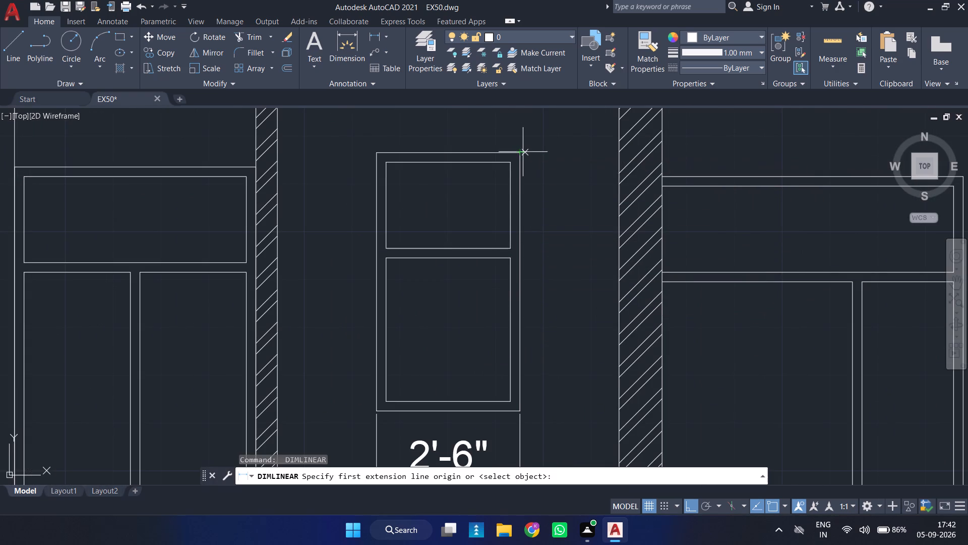
left_click(520, 153)
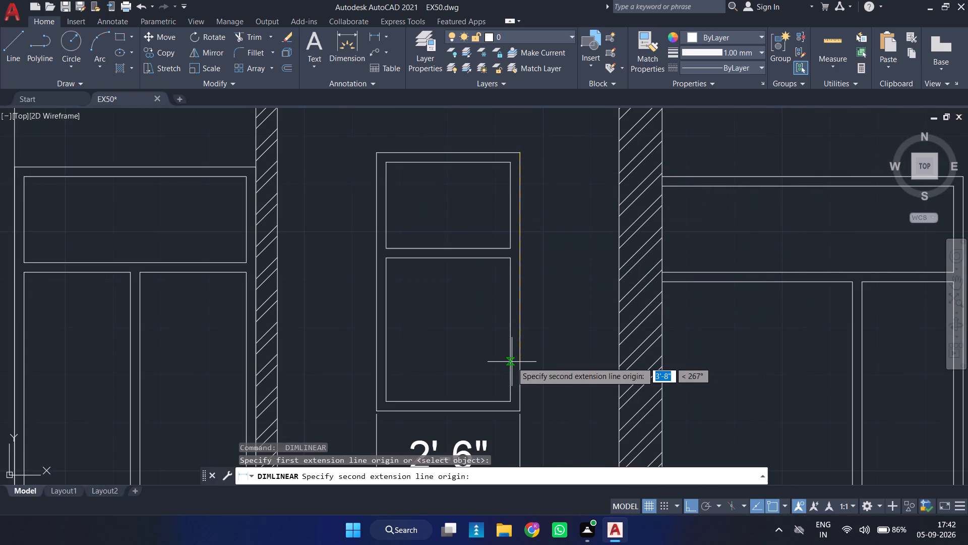
left_click(521, 411)
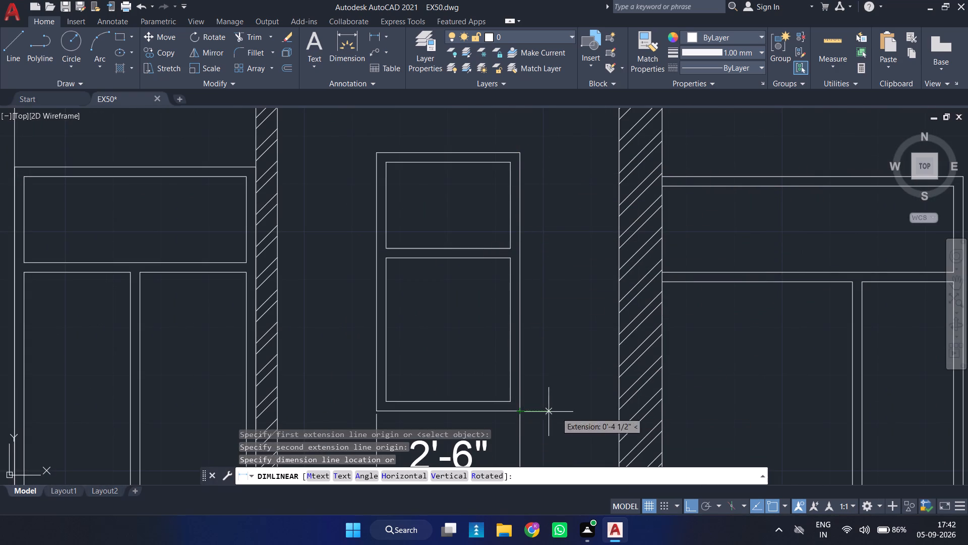
left_click(569, 415)
scroll(617, 385, "down", 2)
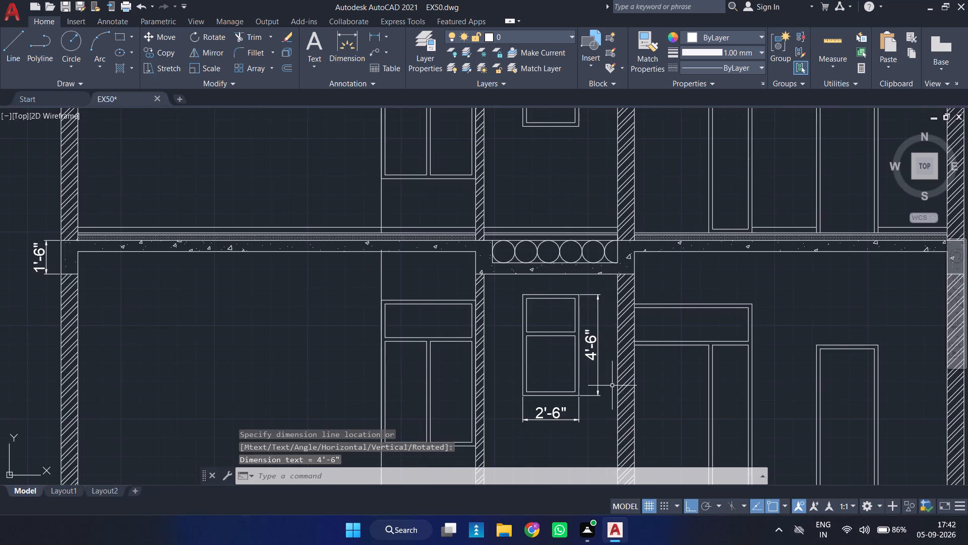
Add a vertical linear dimension from the small central window's sill down to the finished floor, aligned with the window height dimension.
key("space")
scroll(525, 345, "up", 1)
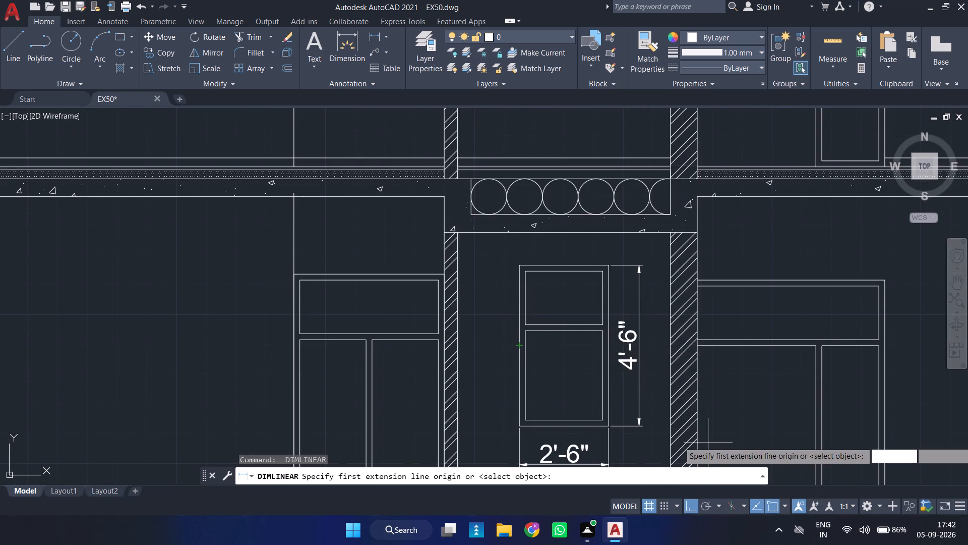
scroll(654, 440, "down", 1)
middle_click_drag(654, 440, 553, 309)
scroll(548, 312, "up", 2)
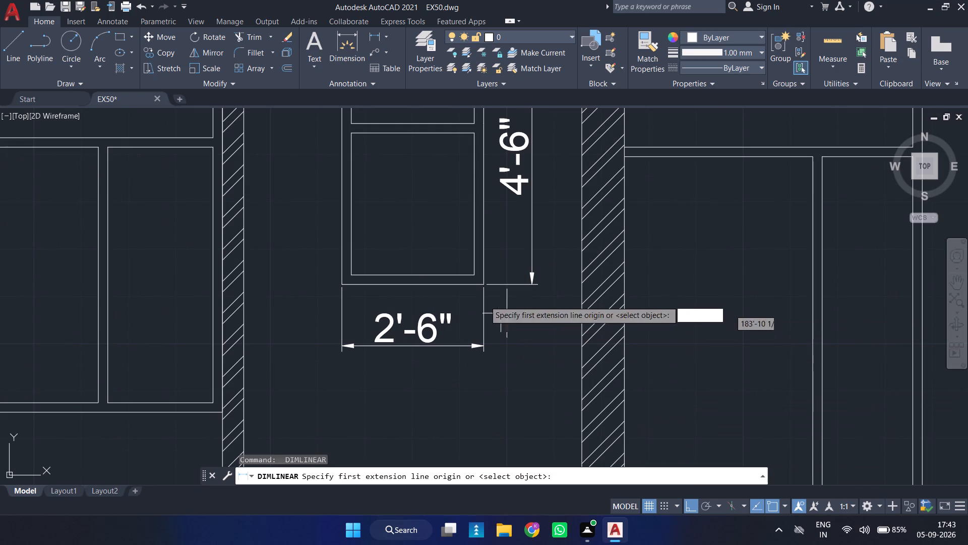
left_click(485, 283)
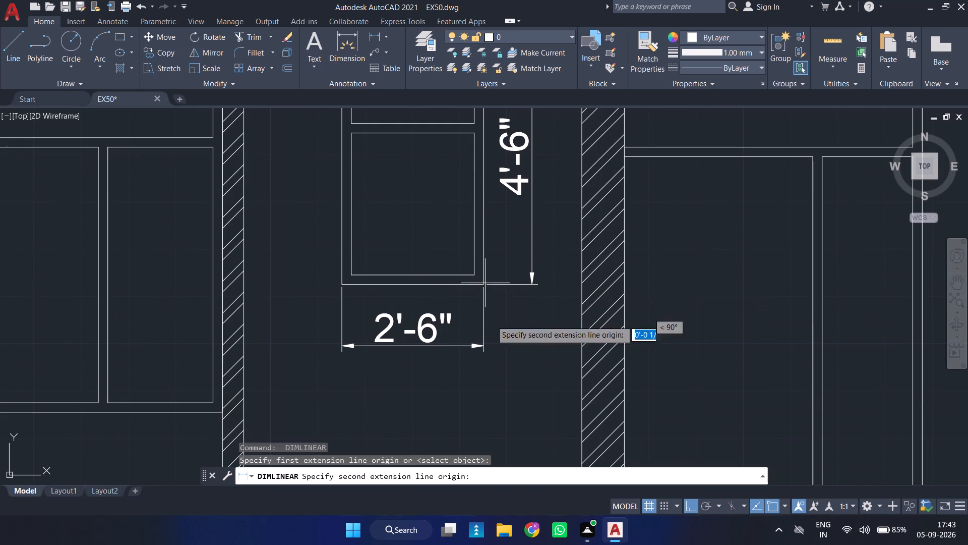
scroll(497, 334, "down", 2)
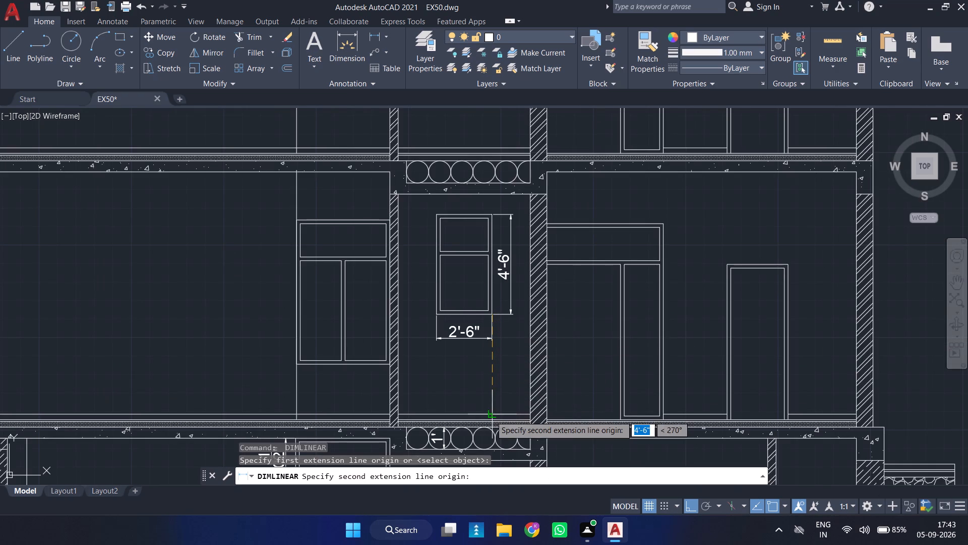
left_click(491, 416)
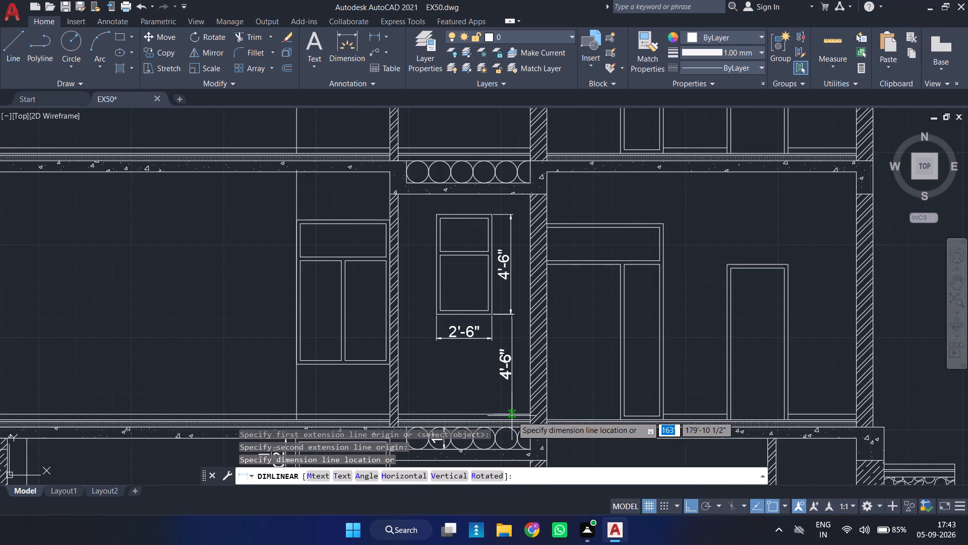
left_click(511, 416)
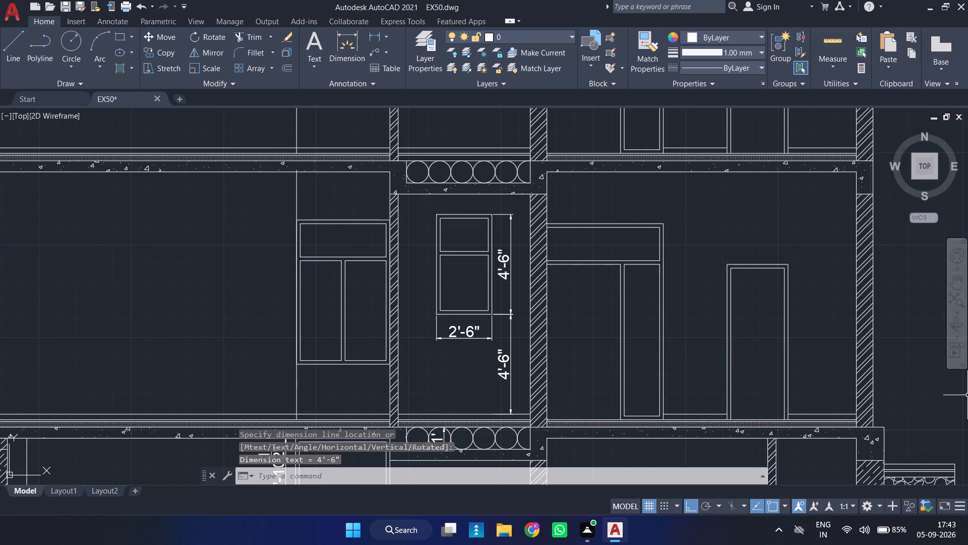
Add a horizontal linear dimension for the width of the large two-pane window adjoining the thin wall on the same floor, placed above its head.
scroll(102, 281, "down", 1)
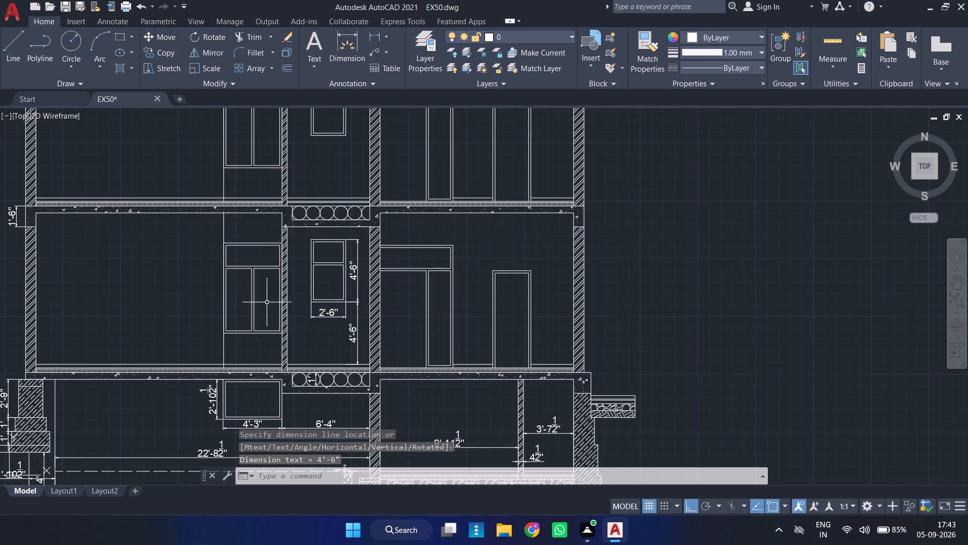
key("space")
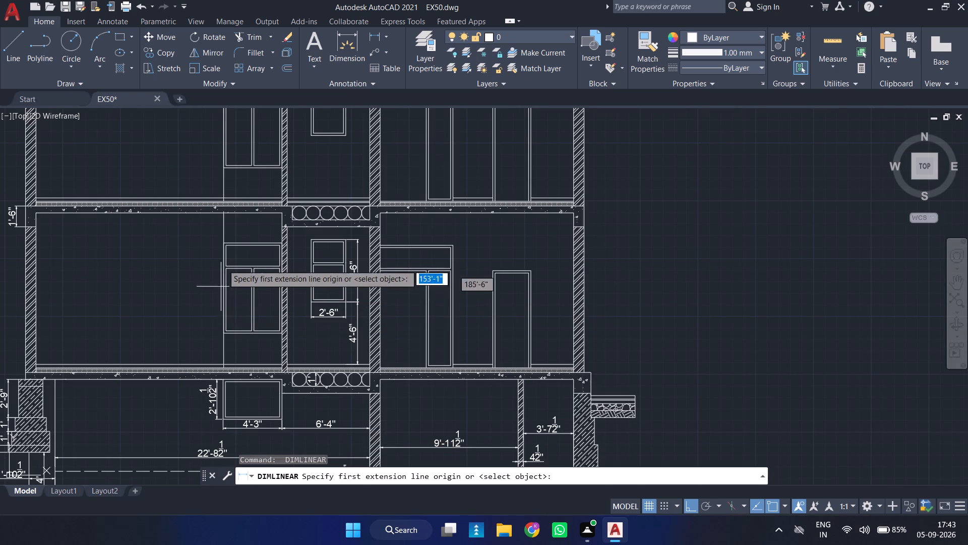
scroll(225, 251, "up", 2)
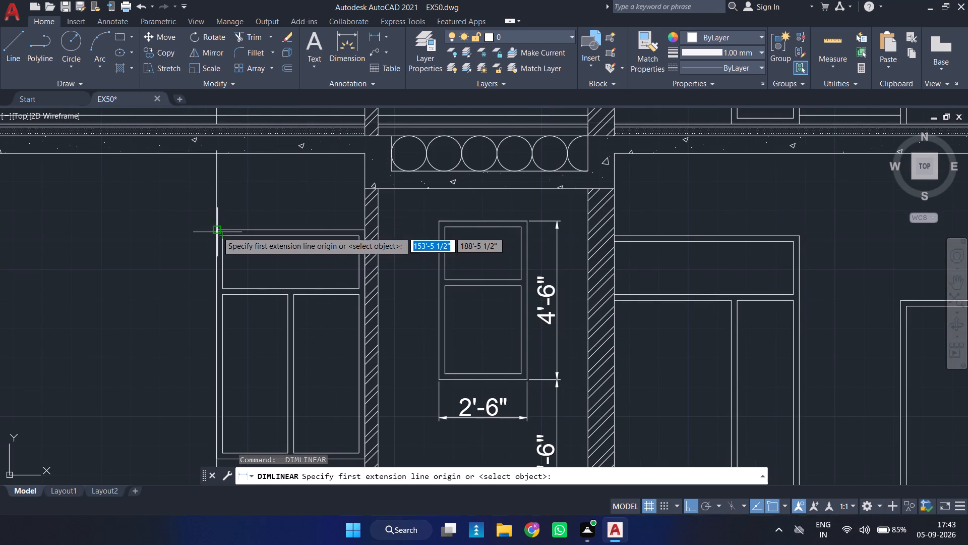
left_click(217, 230)
left_click(367, 231)
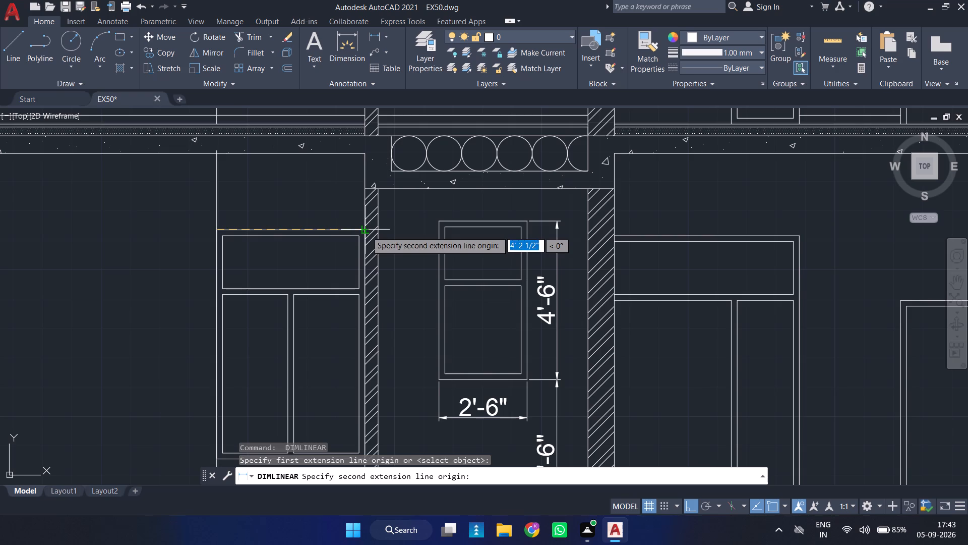
left_click(365, 210)
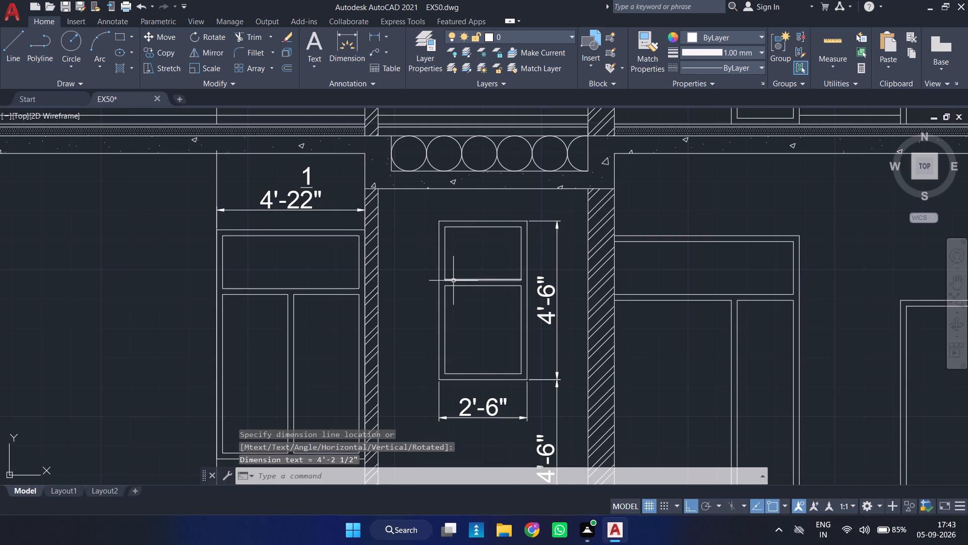
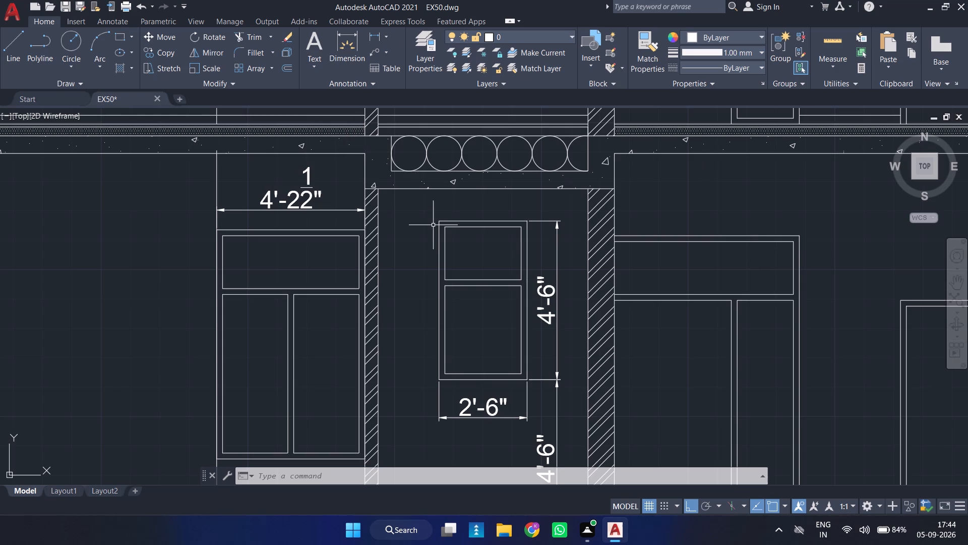
Save the drawing.
key("ctrl+s")
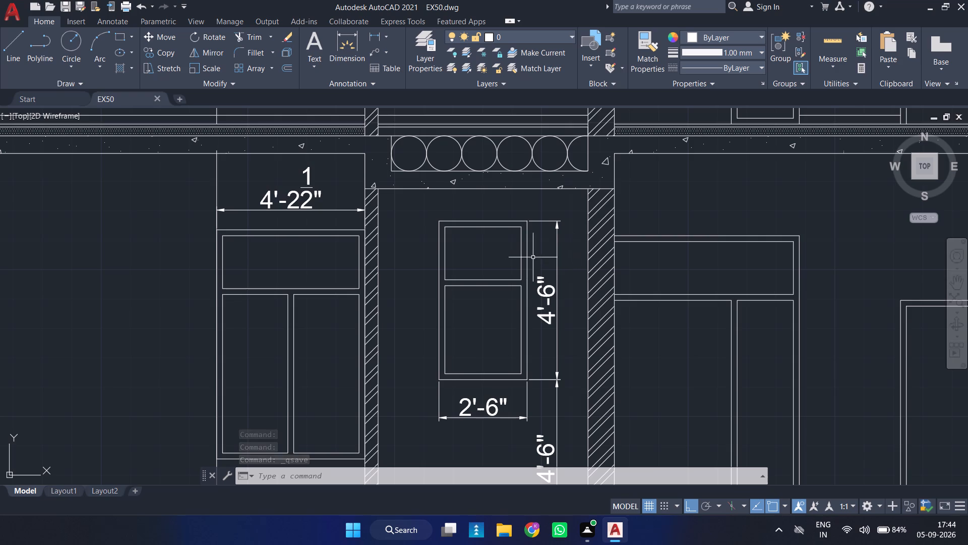
Add a vertical linear dimension for the top panel height of the large two-pane window, placed outside its free edge away from the thin wall.
scroll(415, 253, "down", 1)
middle_click_drag(306, 264, 333, 241)
scroll(329, 241, "up", 1)
key("space")
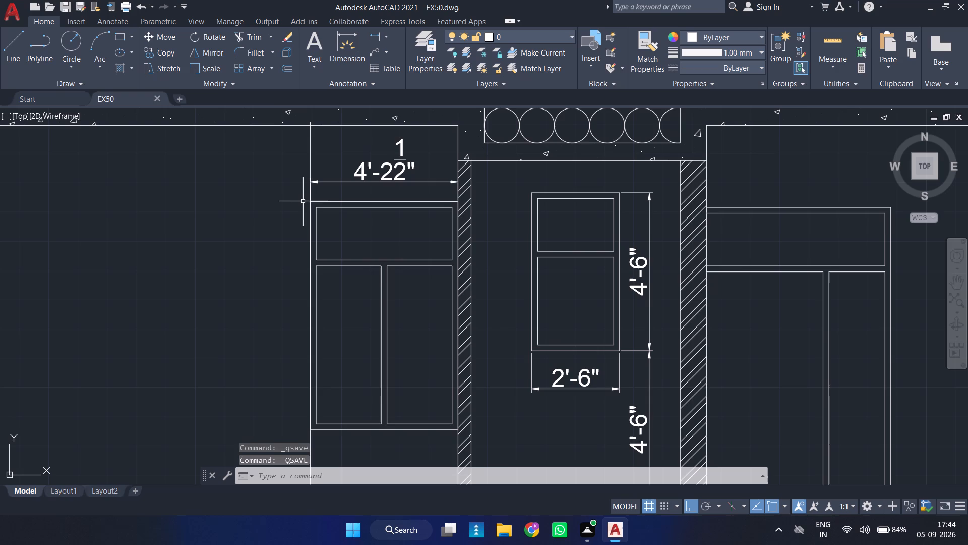
type("DIM")
key("Return")
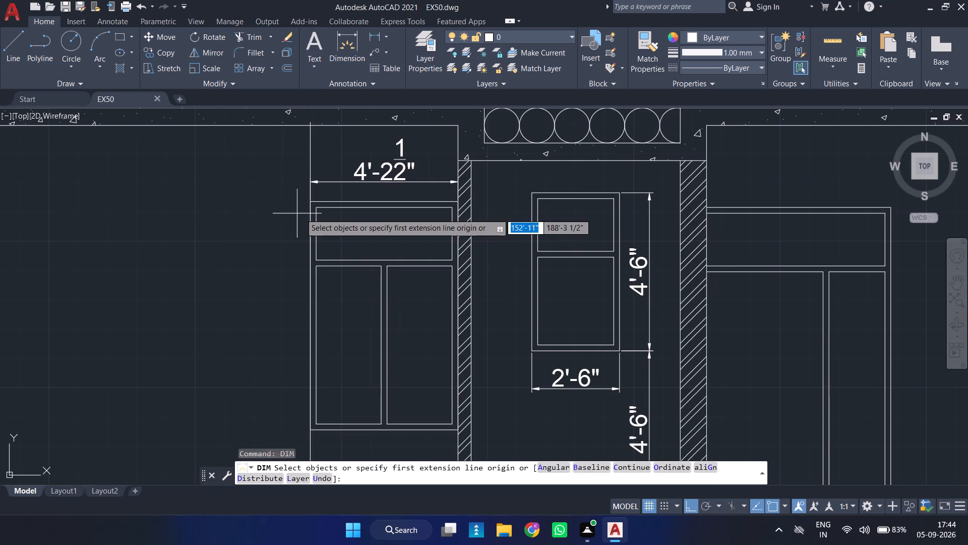
scroll(316, 205, "up", 2)
left_click(297, 198)
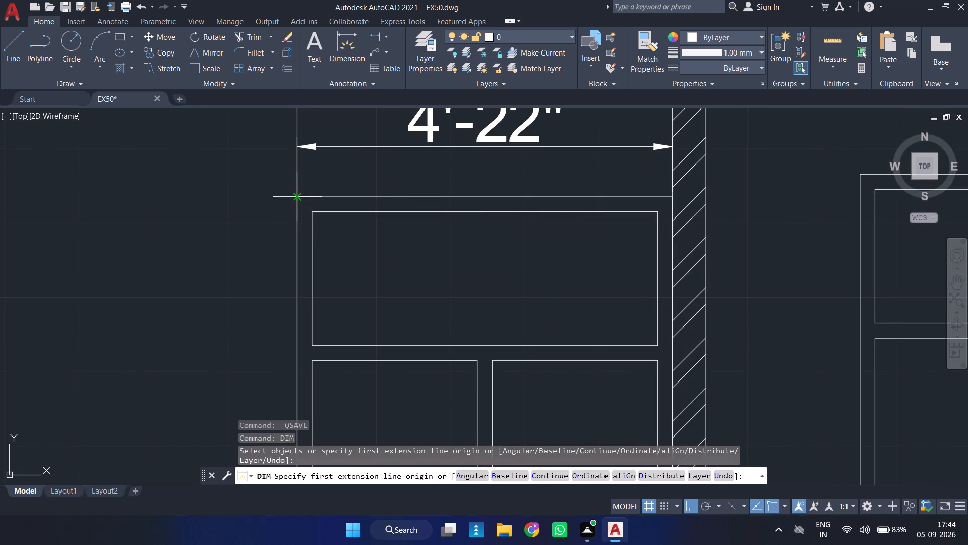
left_click(313, 347)
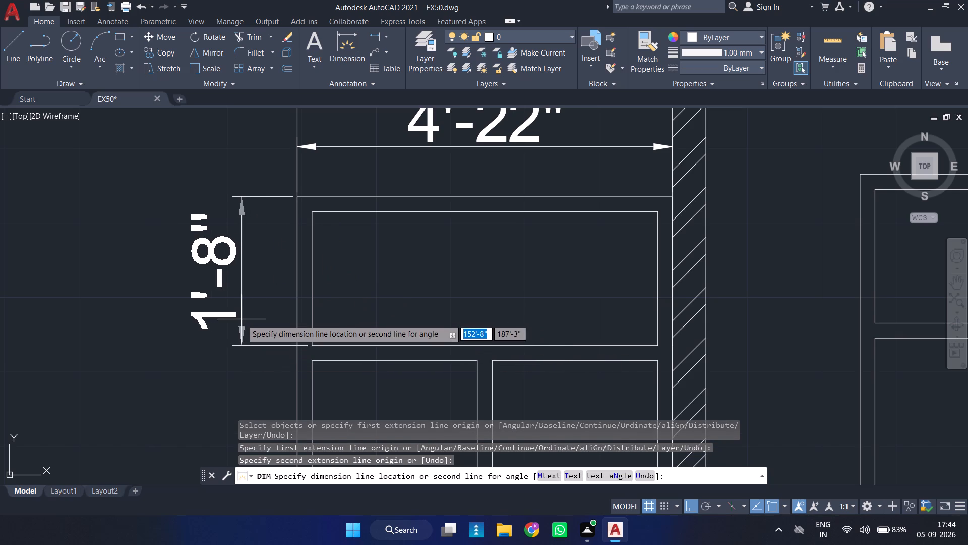
left_click(241, 319)
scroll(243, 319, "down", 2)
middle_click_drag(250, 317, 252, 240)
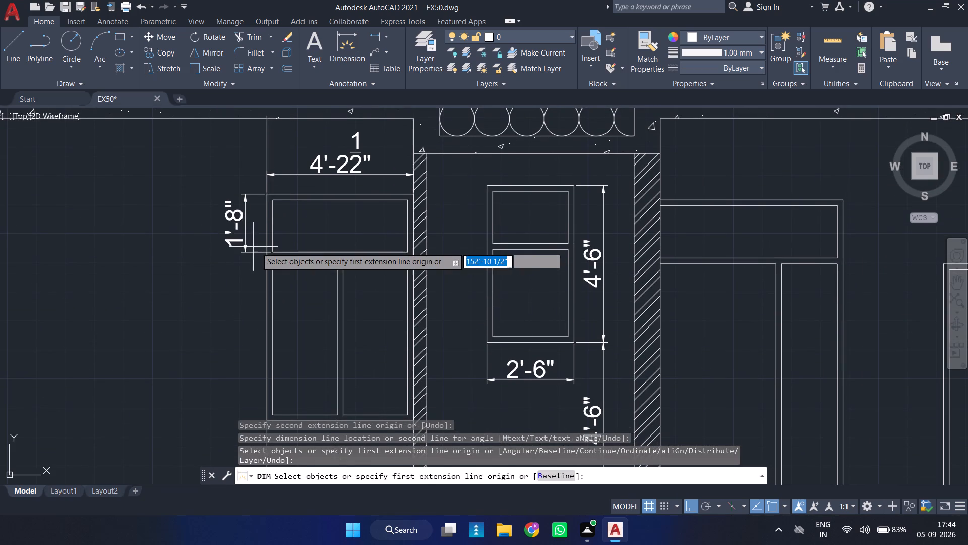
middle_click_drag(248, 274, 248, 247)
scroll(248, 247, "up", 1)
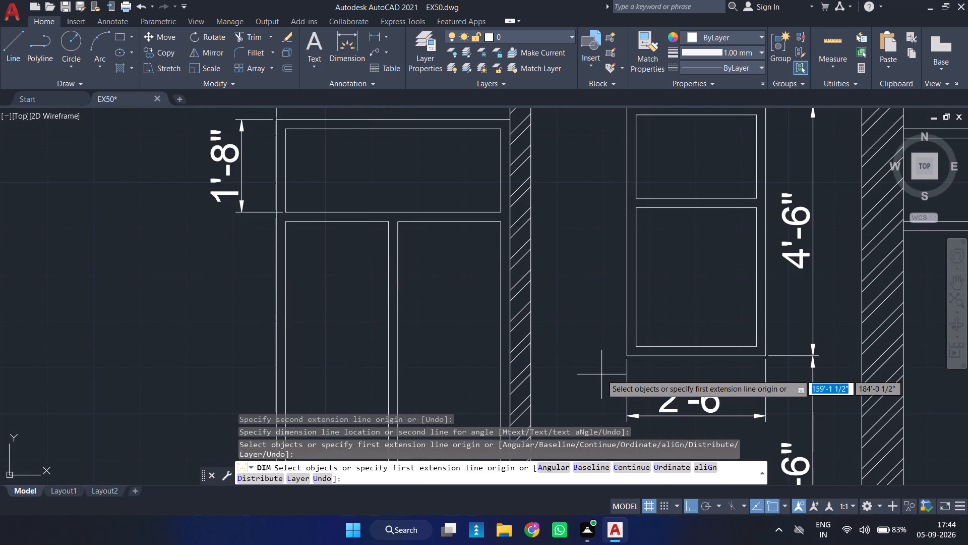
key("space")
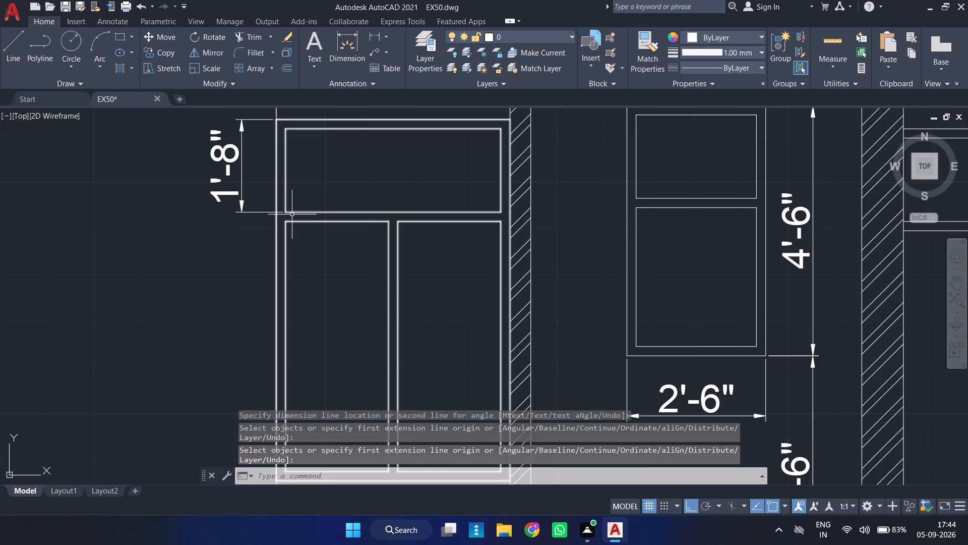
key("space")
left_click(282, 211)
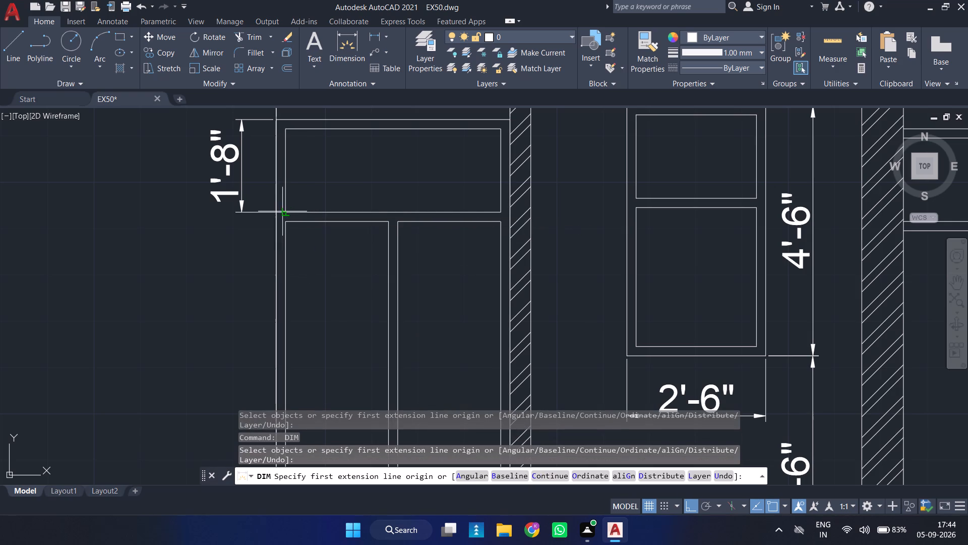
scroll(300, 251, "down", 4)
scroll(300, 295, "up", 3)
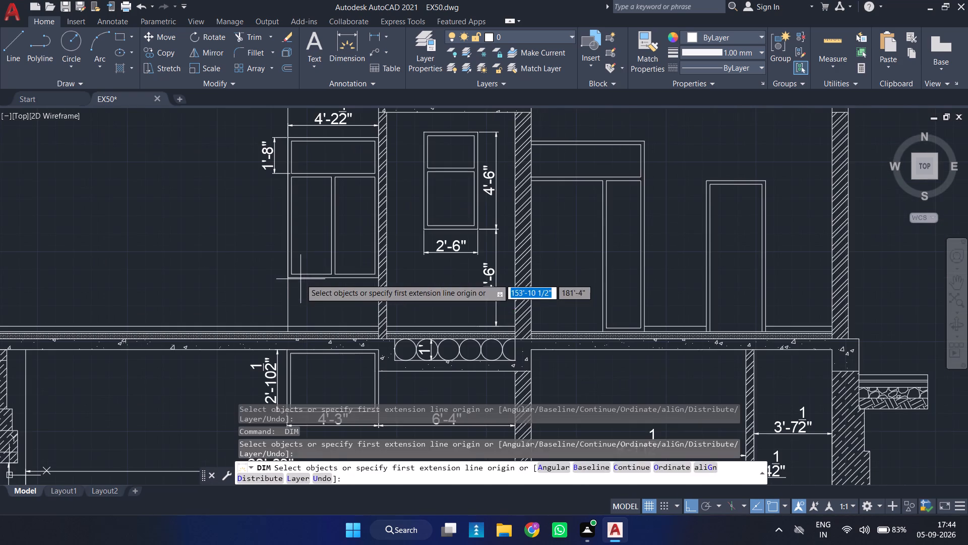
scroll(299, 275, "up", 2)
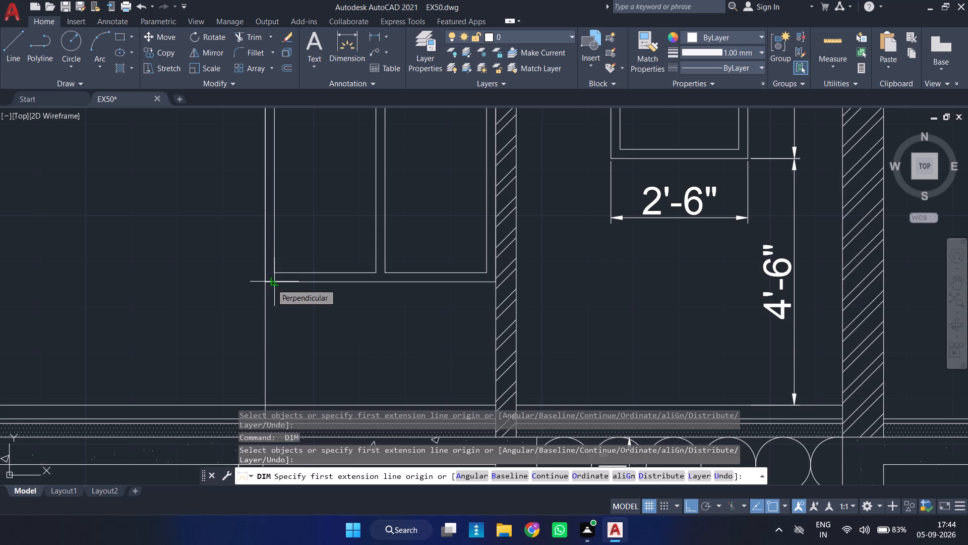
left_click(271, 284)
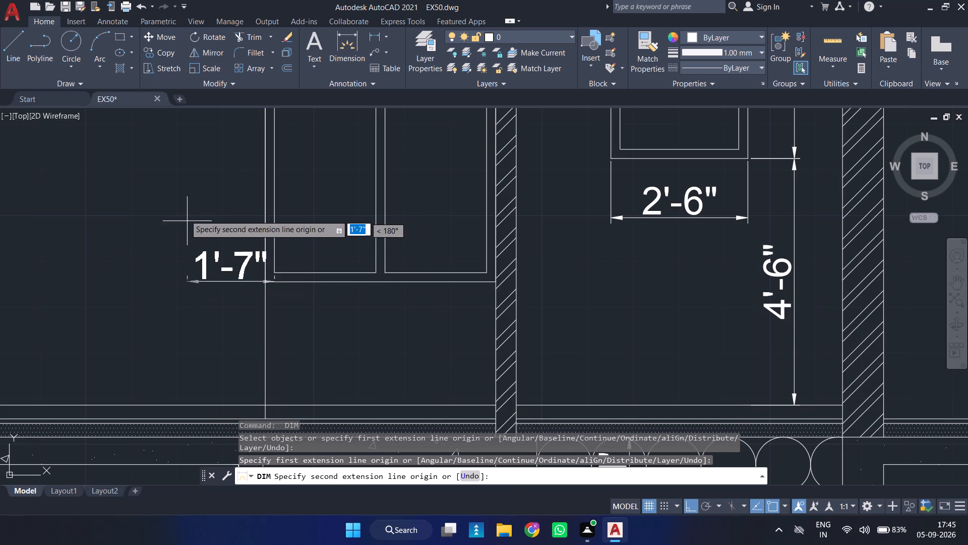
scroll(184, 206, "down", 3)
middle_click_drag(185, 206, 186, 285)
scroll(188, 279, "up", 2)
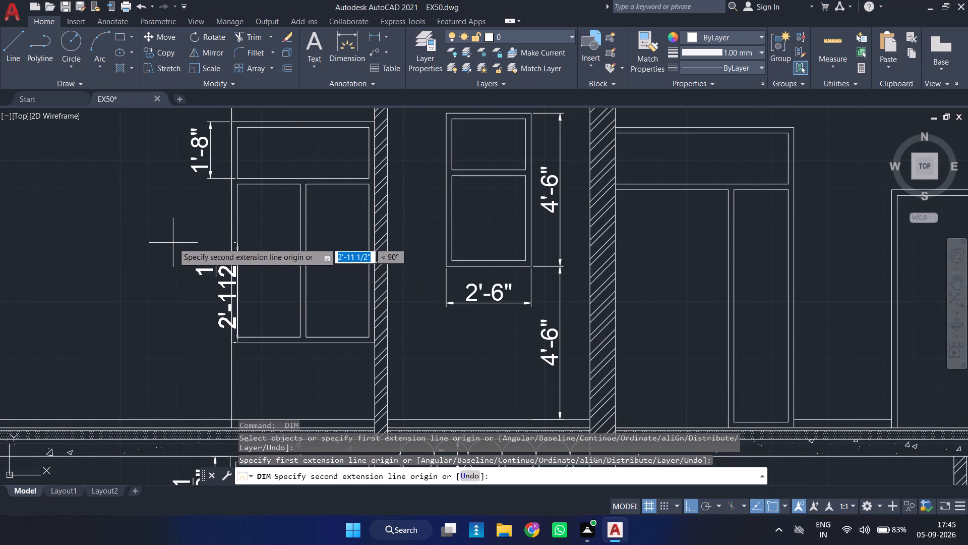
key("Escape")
Add a vertical linear dimension from the bottom of the two-pane window's top panel to its sill, aligned with the top panel dimension.
key("space")
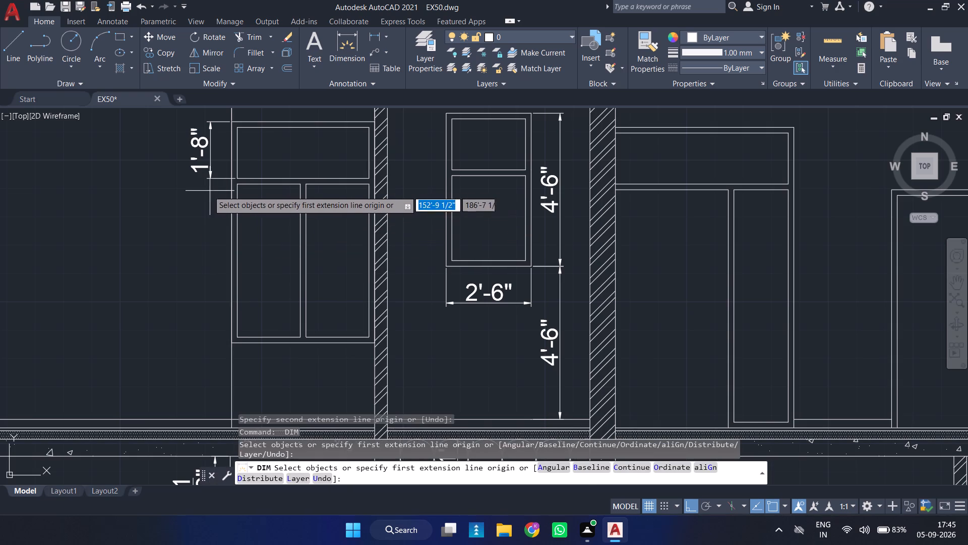
left_click(236, 179)
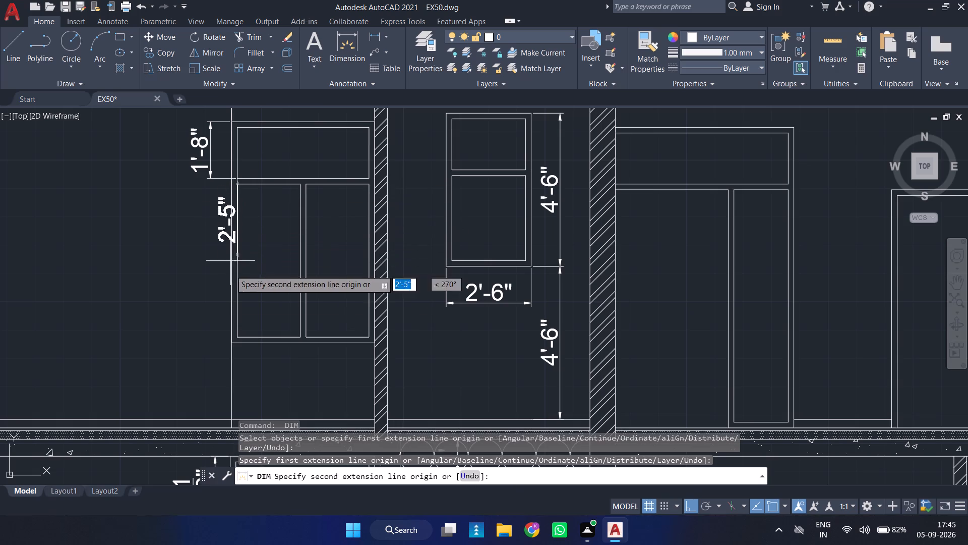
left_click(240, 345)
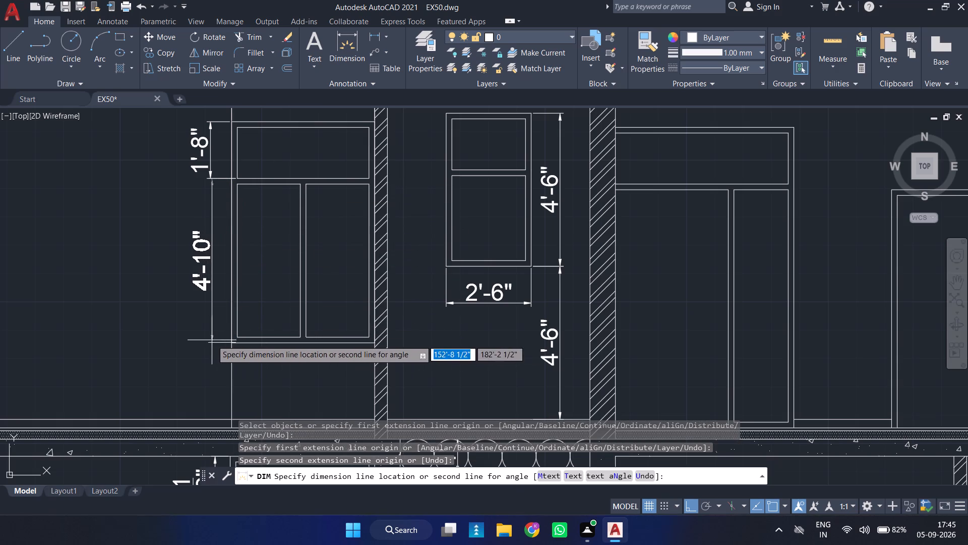
left_click(212, 178)
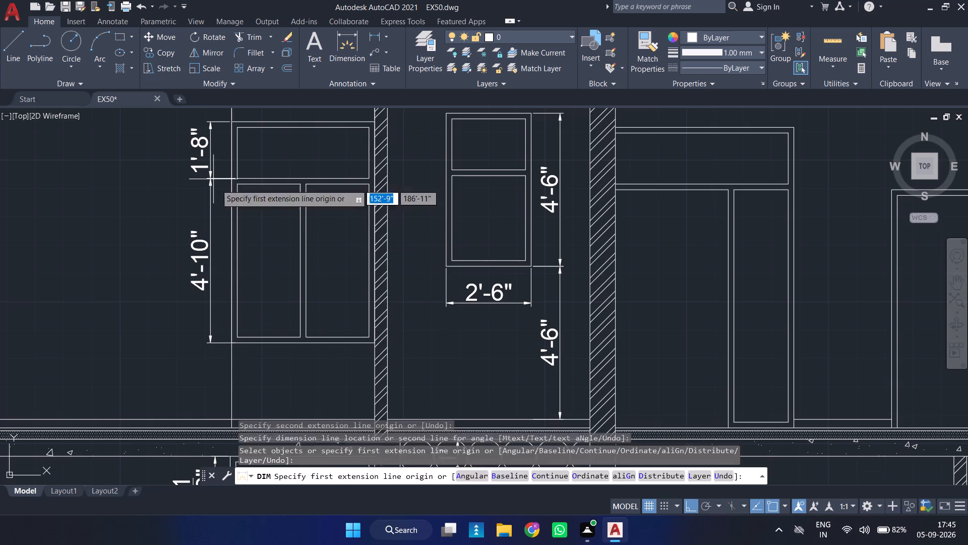
scroll(293, 265, "down", 1)
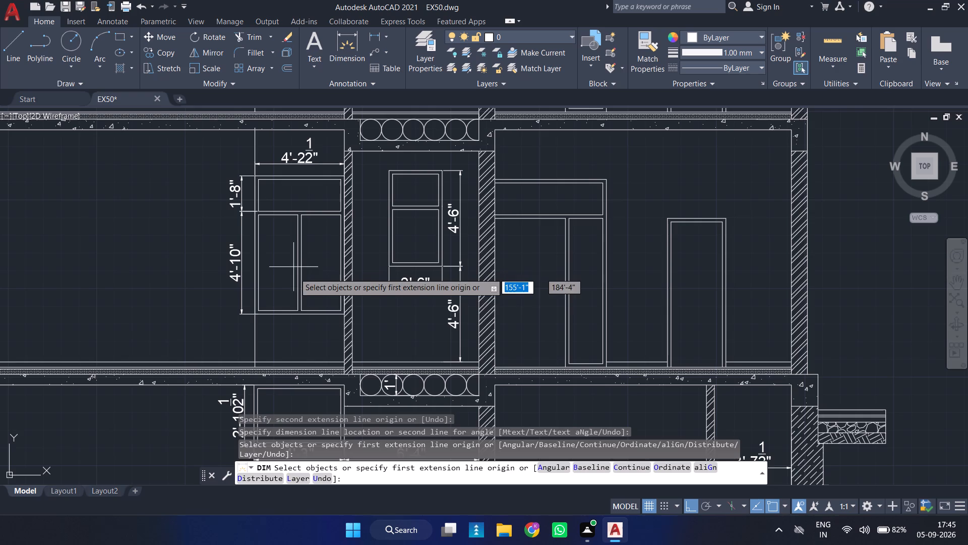
key("space")
Add a vertical linear dimension from the two-pane window's sill down to the lower floor line, aligned with the window height dimensions.
middle_click_drag(259, 350, 261, 325)
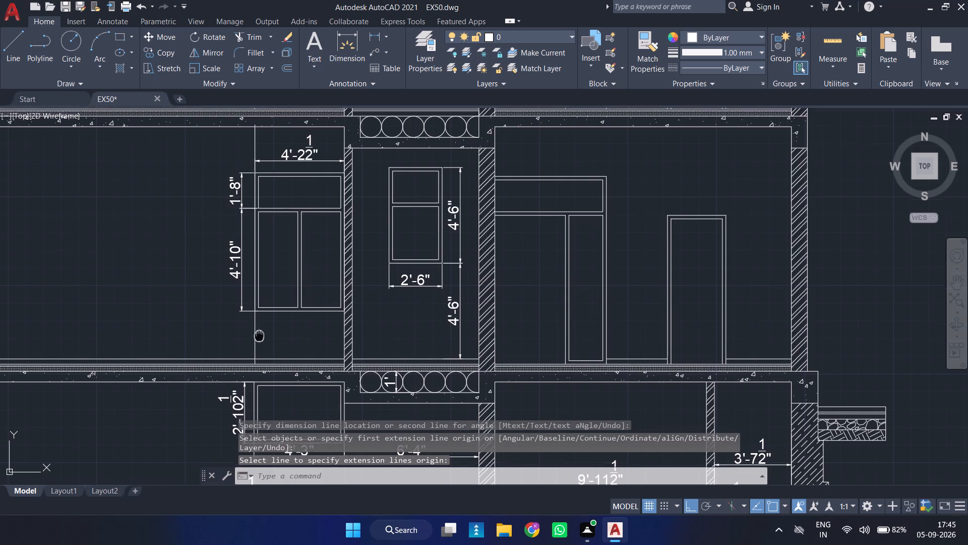
middle_click_drag(261, 325, 264, 303)
scroll(264, 299, "up", 2)
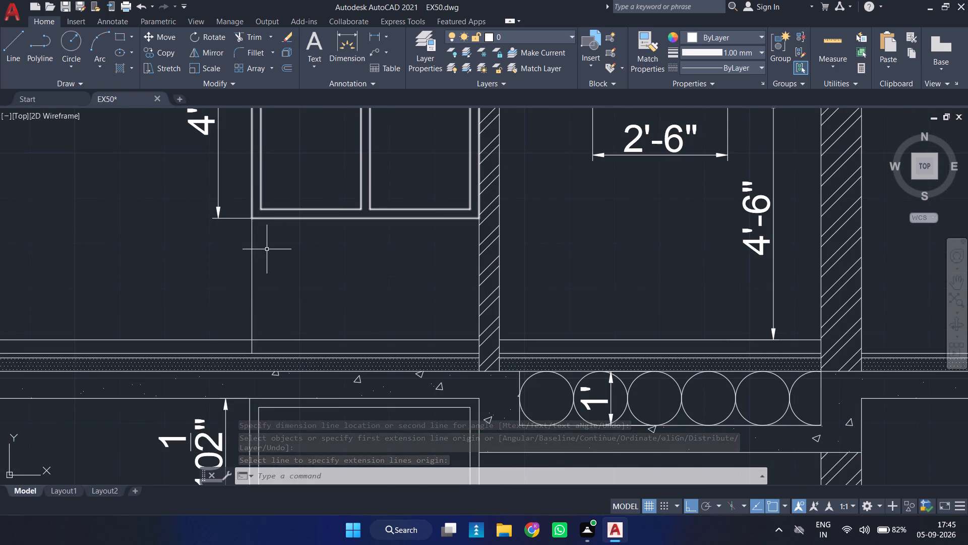
key("space")
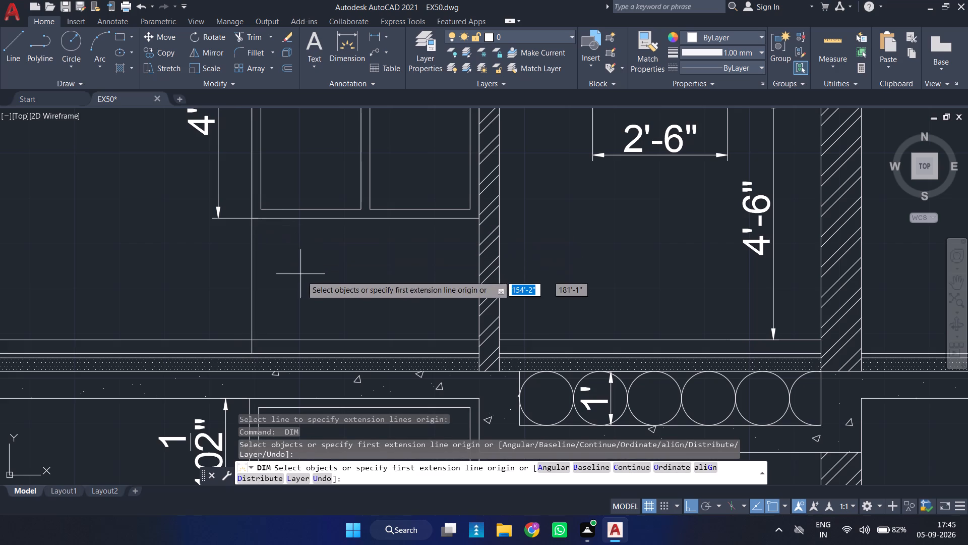
left_click(252, 219)
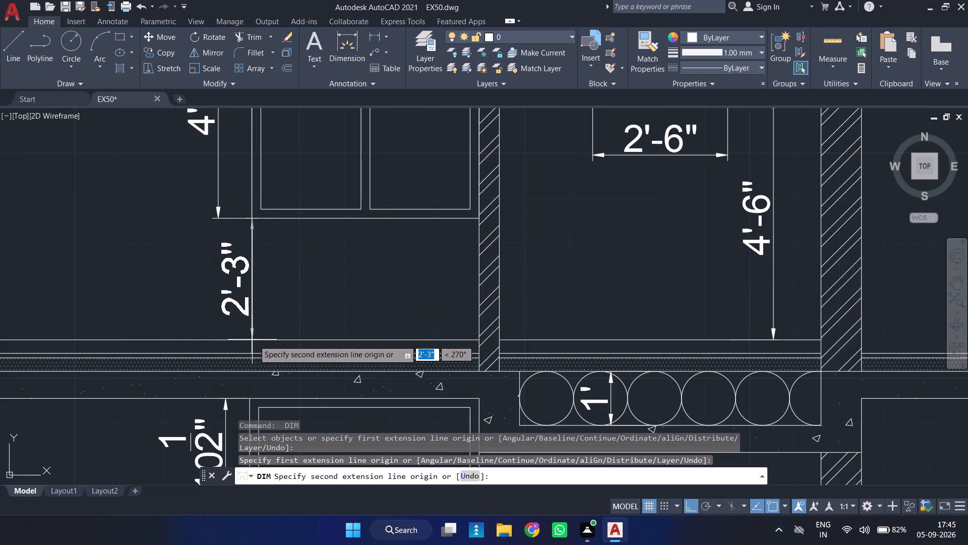
left_click(254, 352)
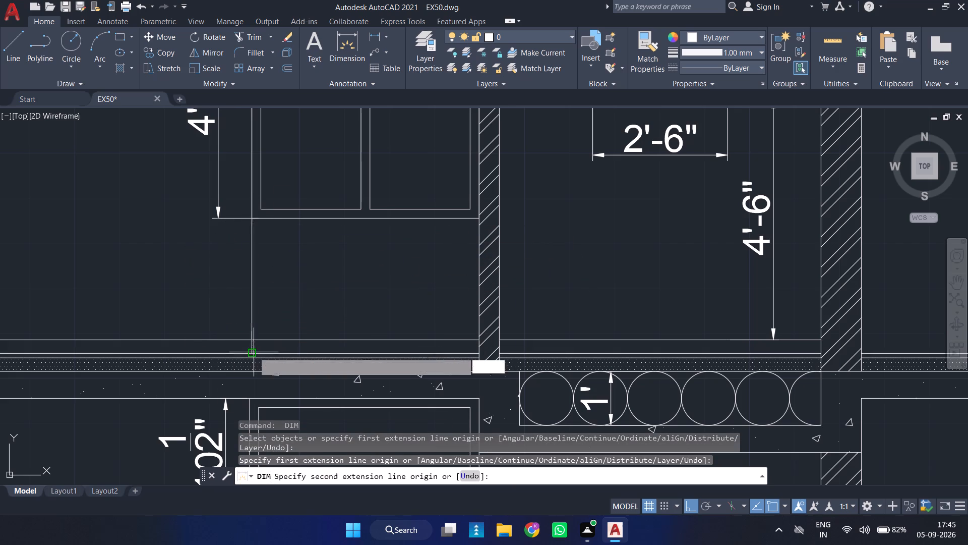
left_click(217, 215)
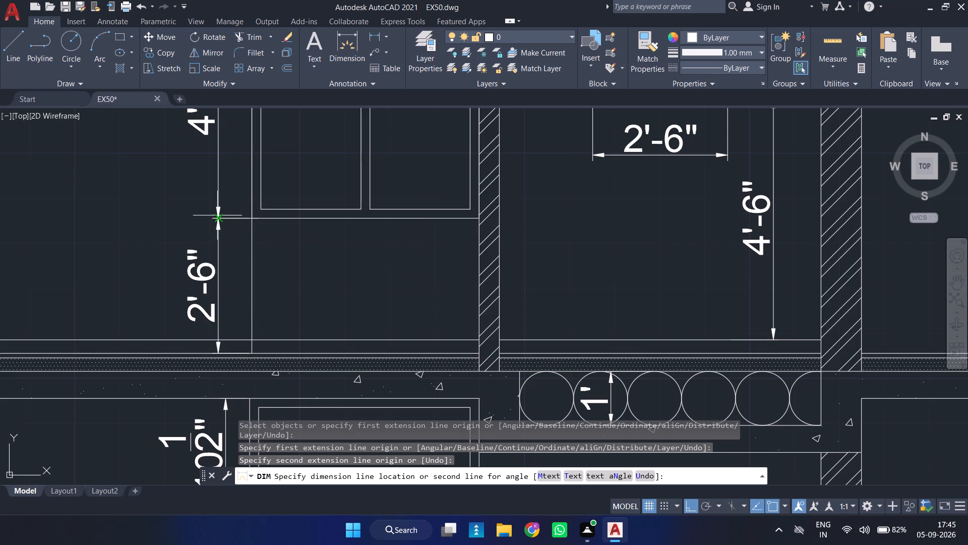
key("Escape")
Copy the seven width, height and sill dimensions of the two-pane window and the adjacent small window to the matching upper-storey windows.
scroll(282, 251, "down", 3)
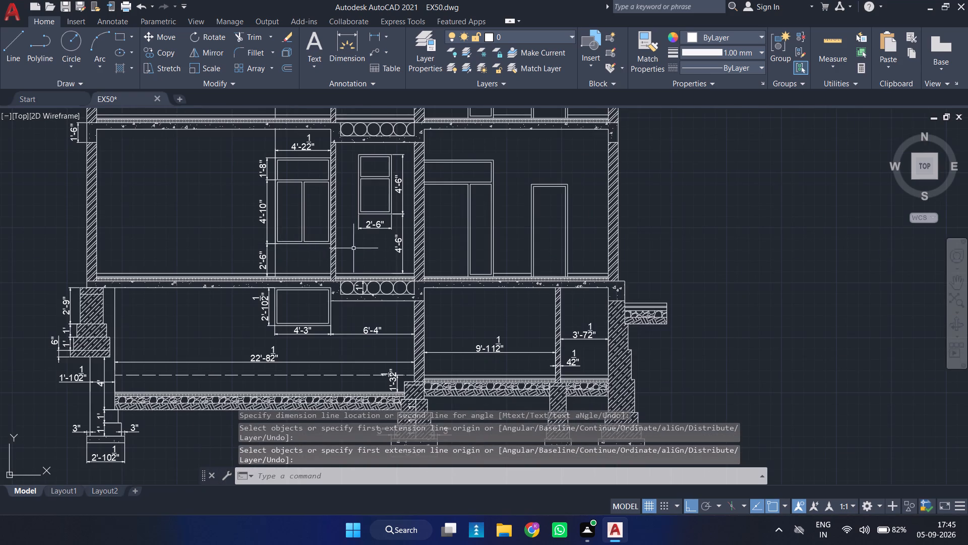
scroll(362, 248, "down", 2)
middle_click_drag(359, 255, 341, 324)
scroll(337, 308, "up", 1)
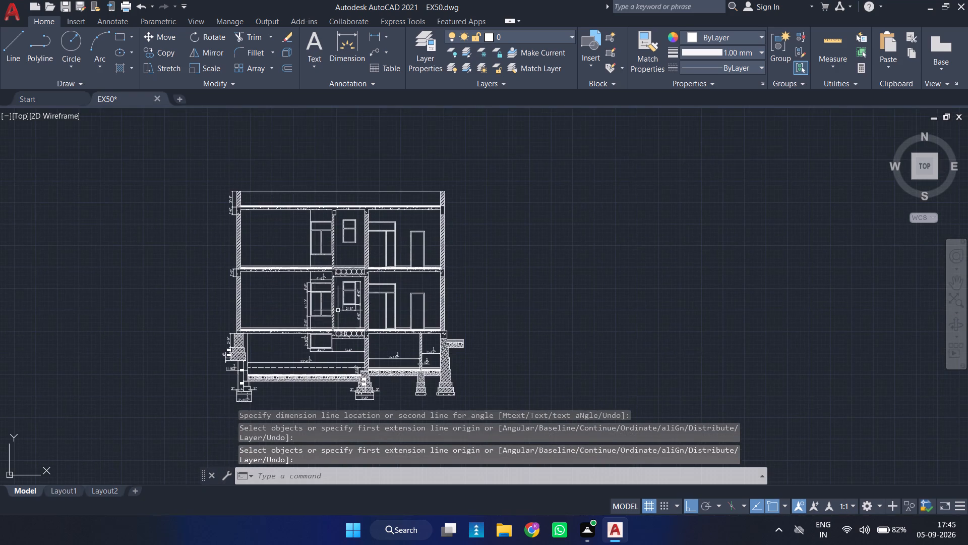
middle_click_drag(314, 300, 372, 287)
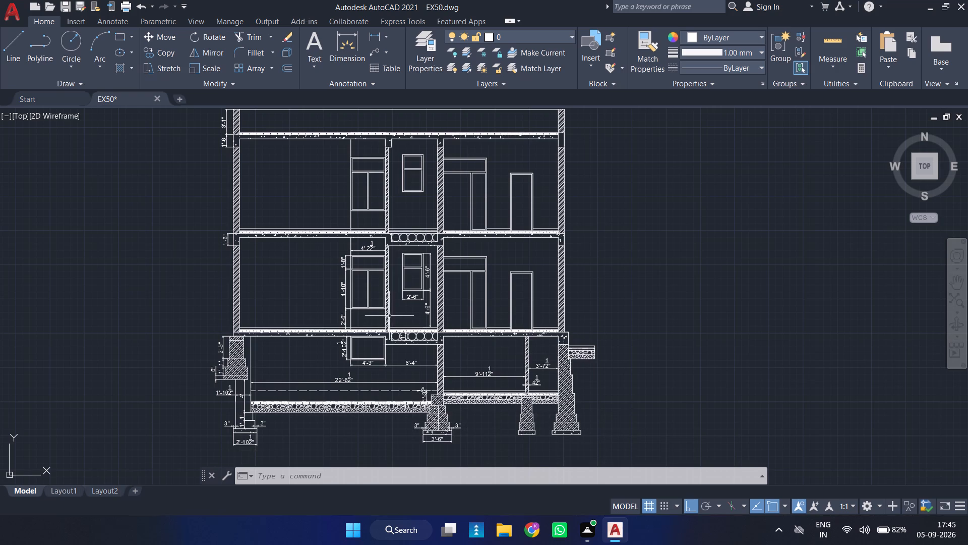
scroll(371, 304, "up", 2)
left_click(357, 163)
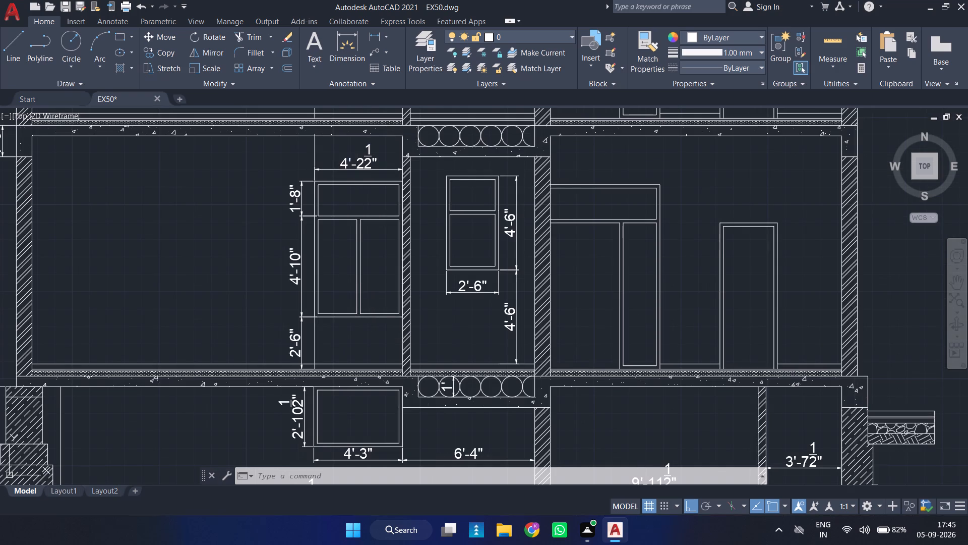
left_click(299, 192)
left_click(292, 267)
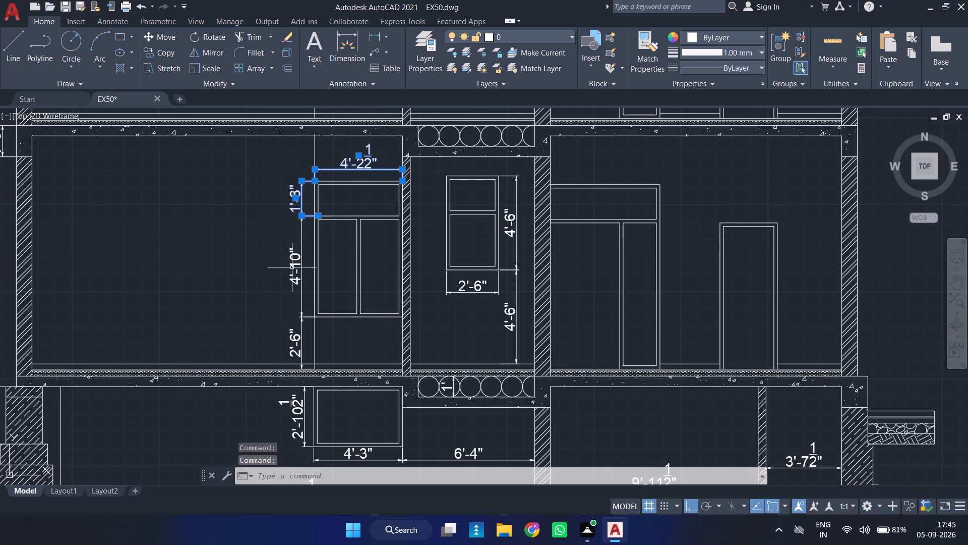
left_click(307, 352)
left_click(283, 342)
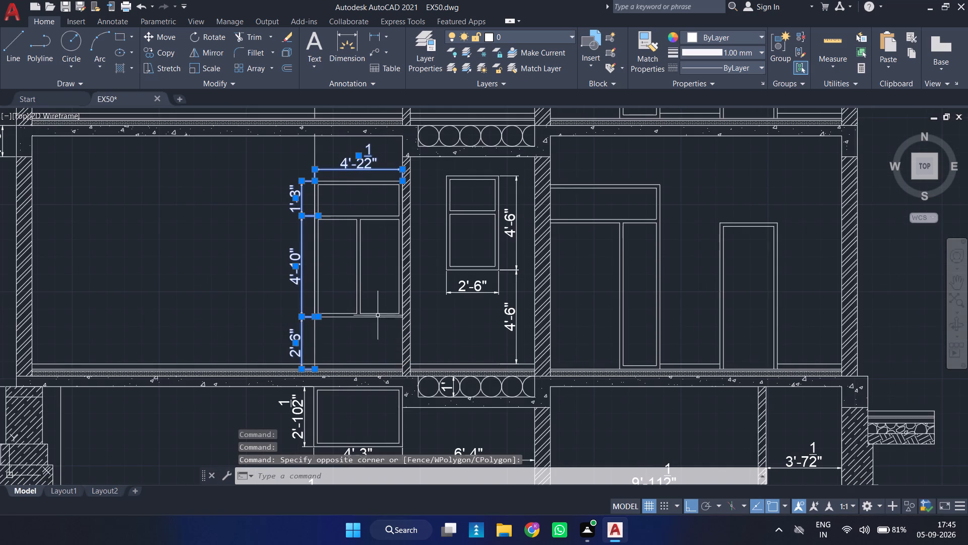
left_click(484, 283)
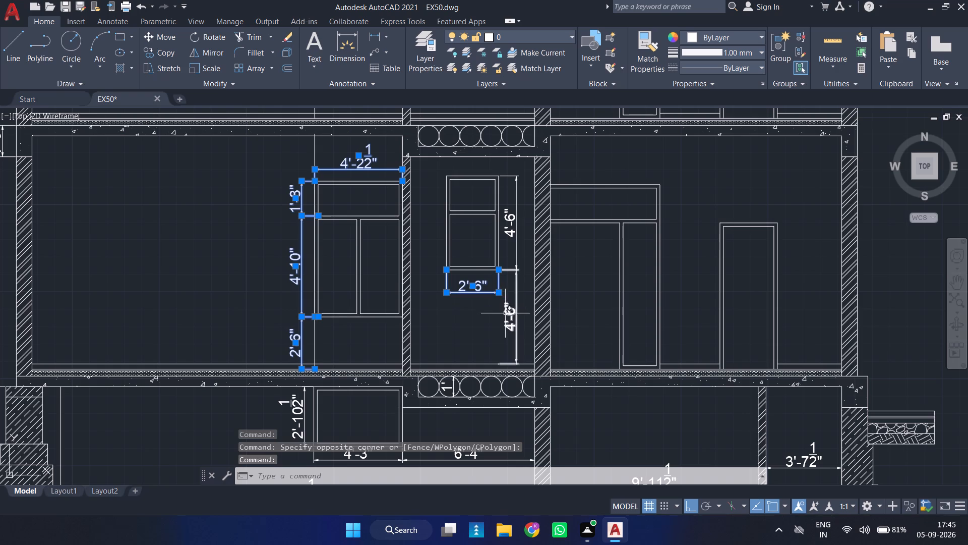
left_click(508, 316)
left_click(510, 241)
left_click(515, 215)
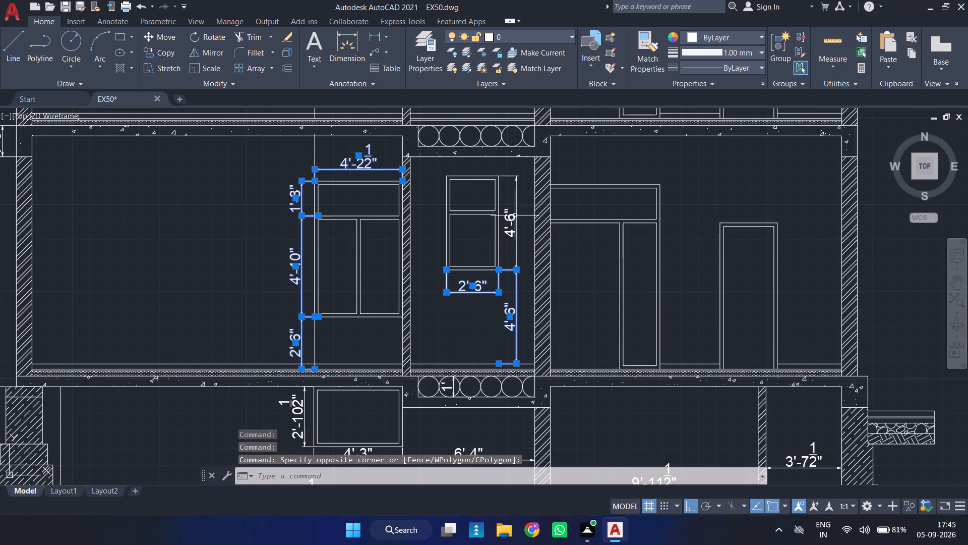
left_click(515, 214)
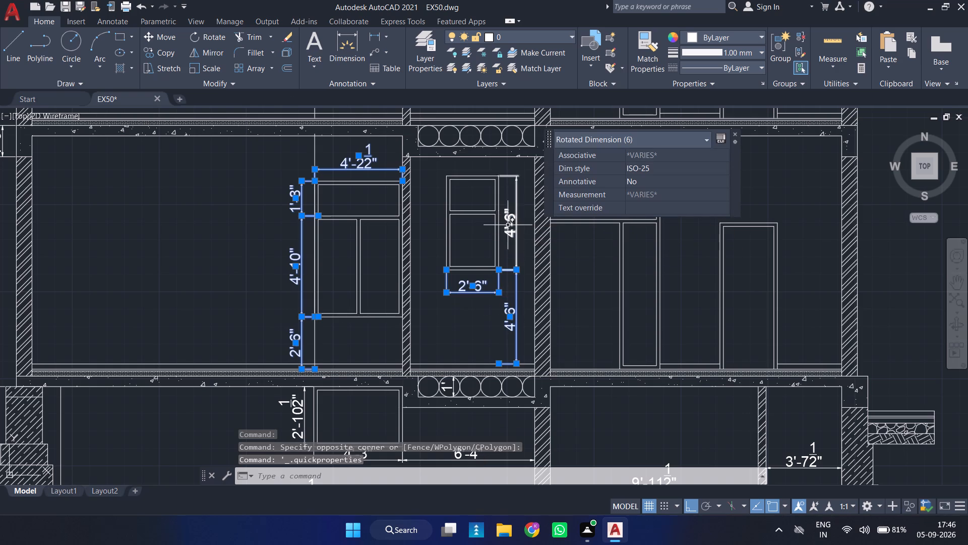
left_click(508, 225)
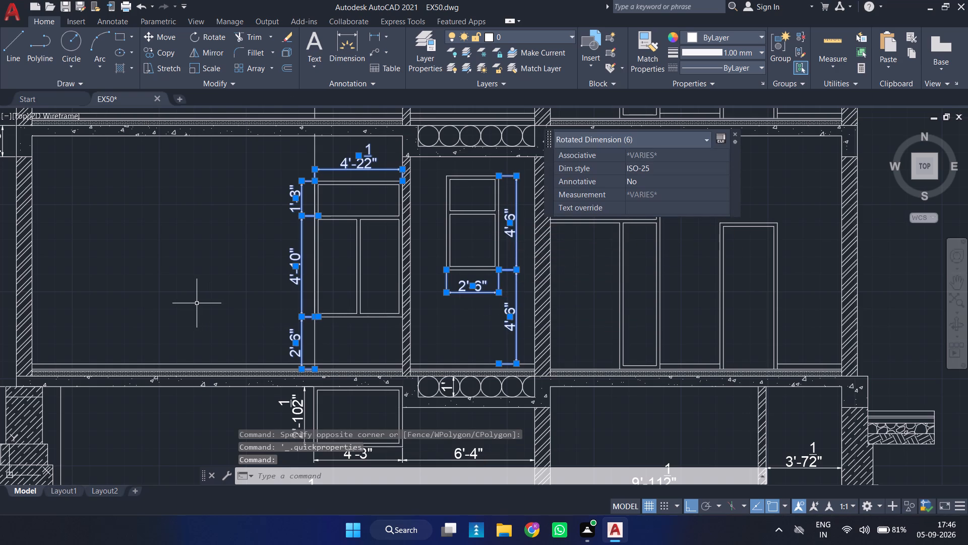
type("CO")
key("Return")
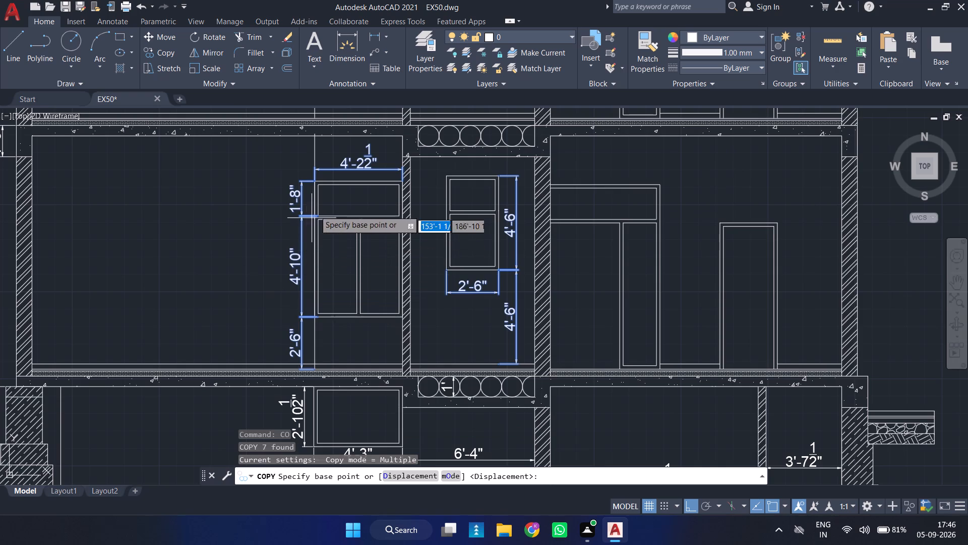
scroll(319, 187, "up", 3)
left_click(302, 174)
scroll(319, 170, "down", 3)
middle_click_drag(322, 169, 274, 380)
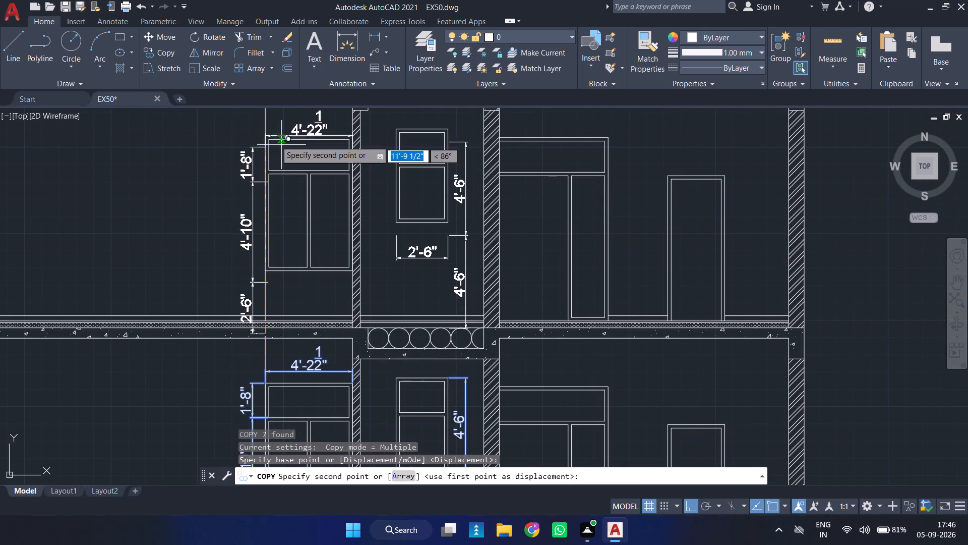
left_click(263, 135)
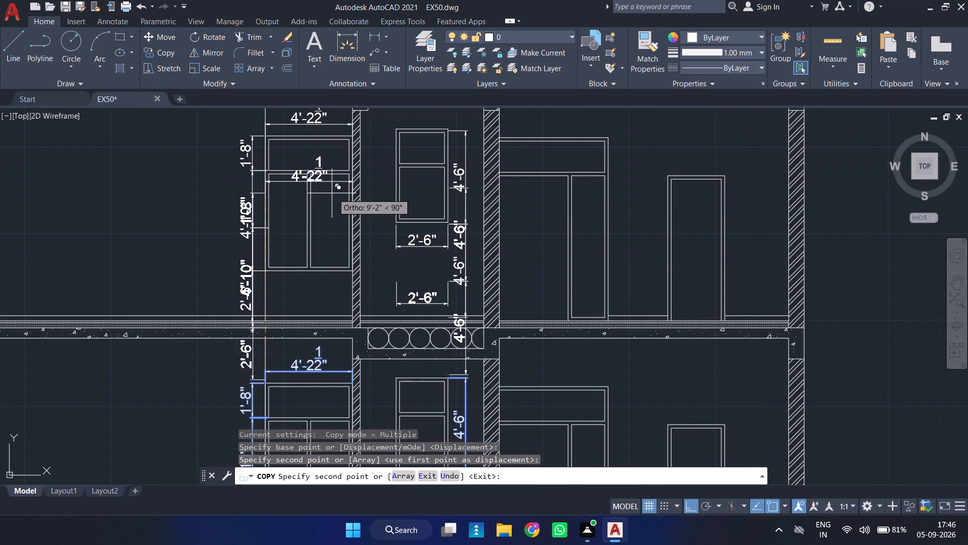
scroll(334, 194, "down", 3)
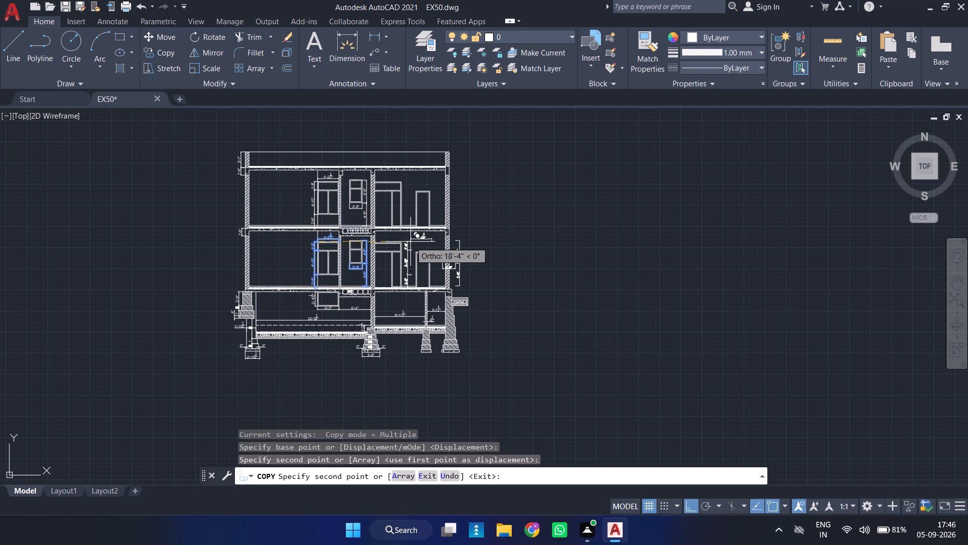
key("Escape")
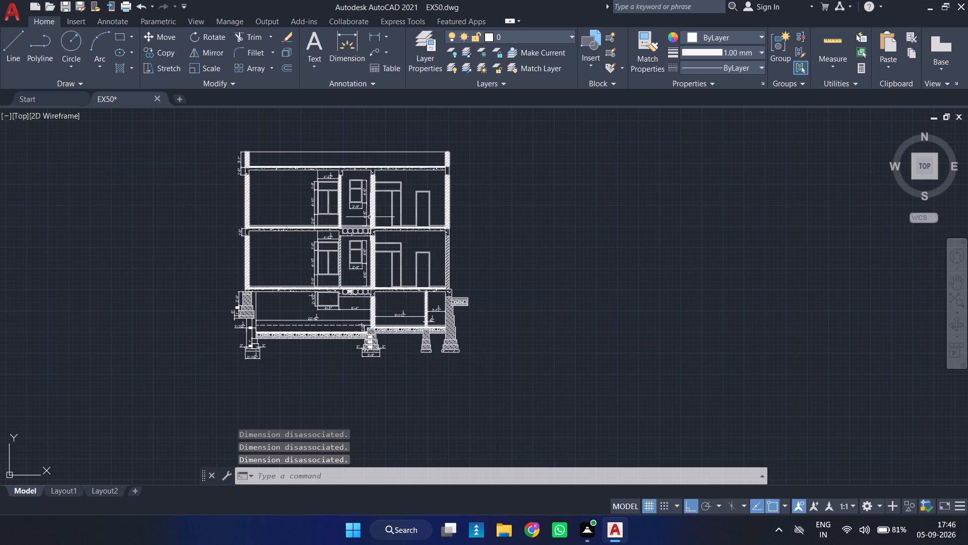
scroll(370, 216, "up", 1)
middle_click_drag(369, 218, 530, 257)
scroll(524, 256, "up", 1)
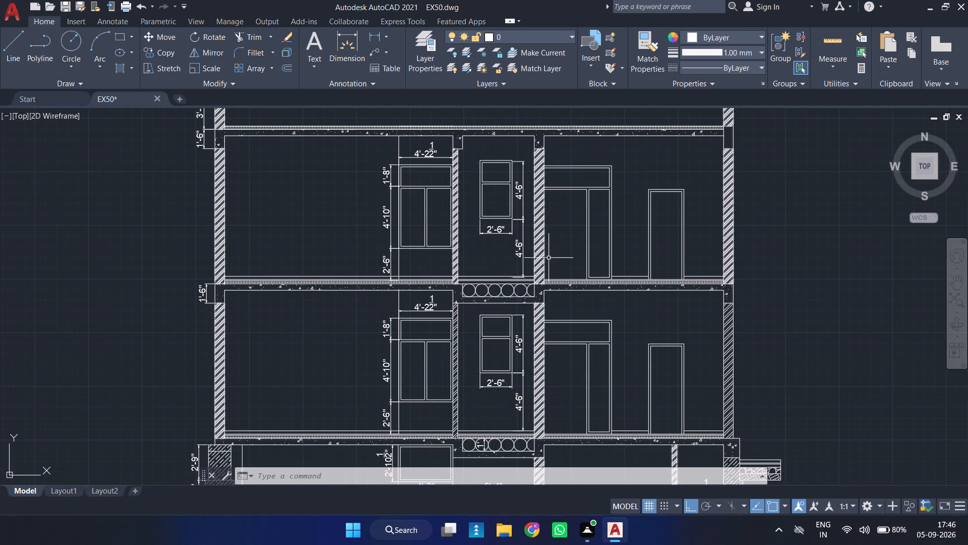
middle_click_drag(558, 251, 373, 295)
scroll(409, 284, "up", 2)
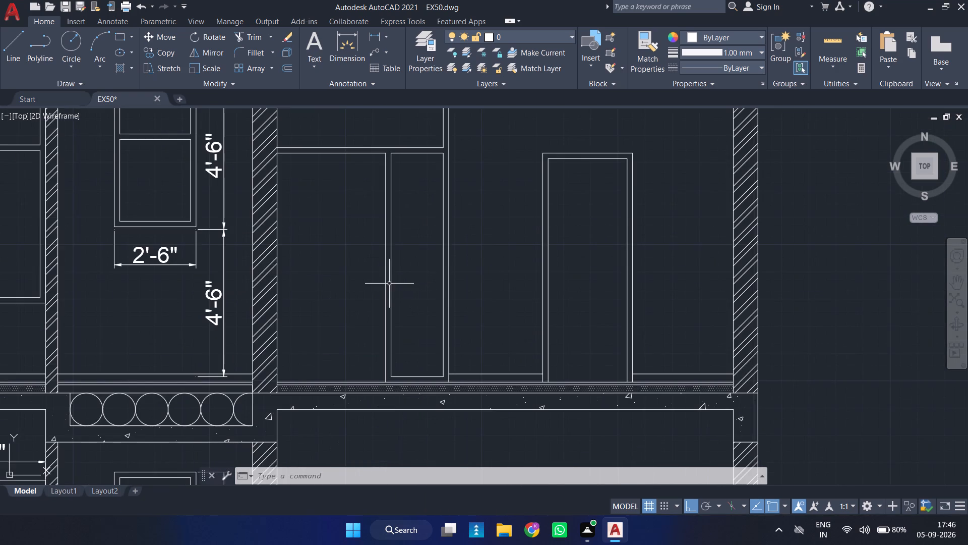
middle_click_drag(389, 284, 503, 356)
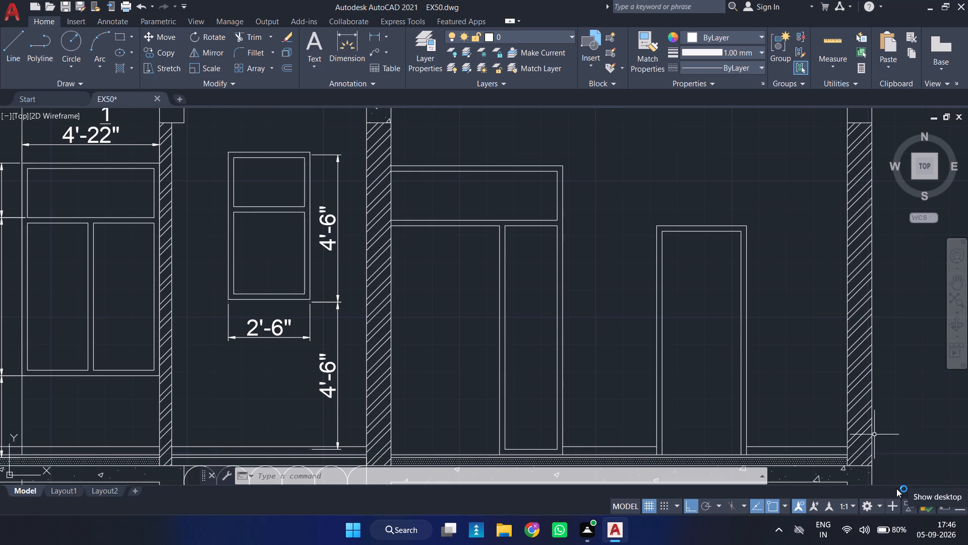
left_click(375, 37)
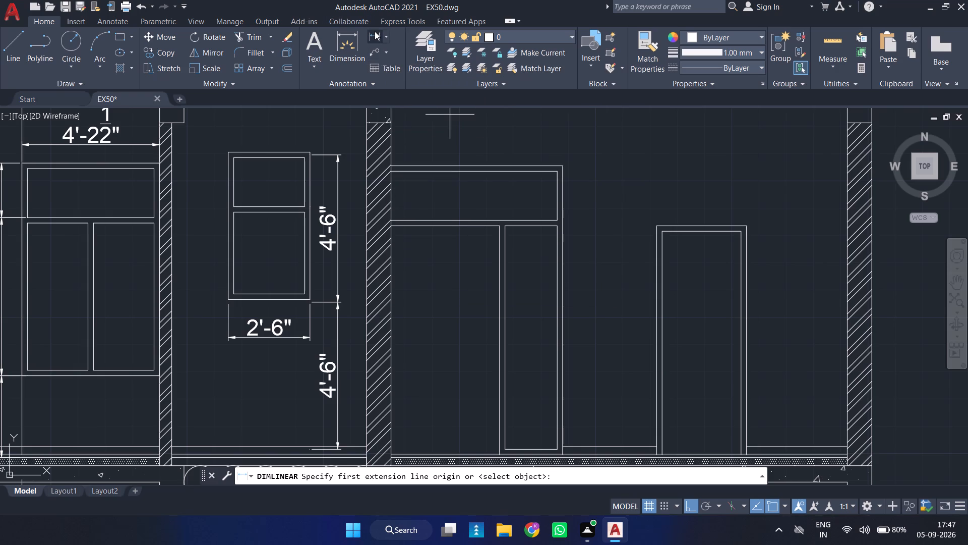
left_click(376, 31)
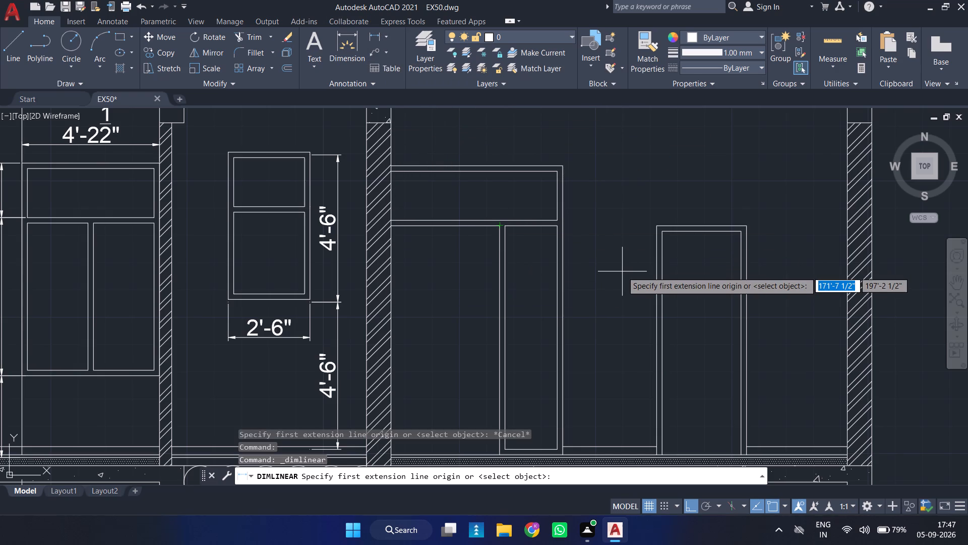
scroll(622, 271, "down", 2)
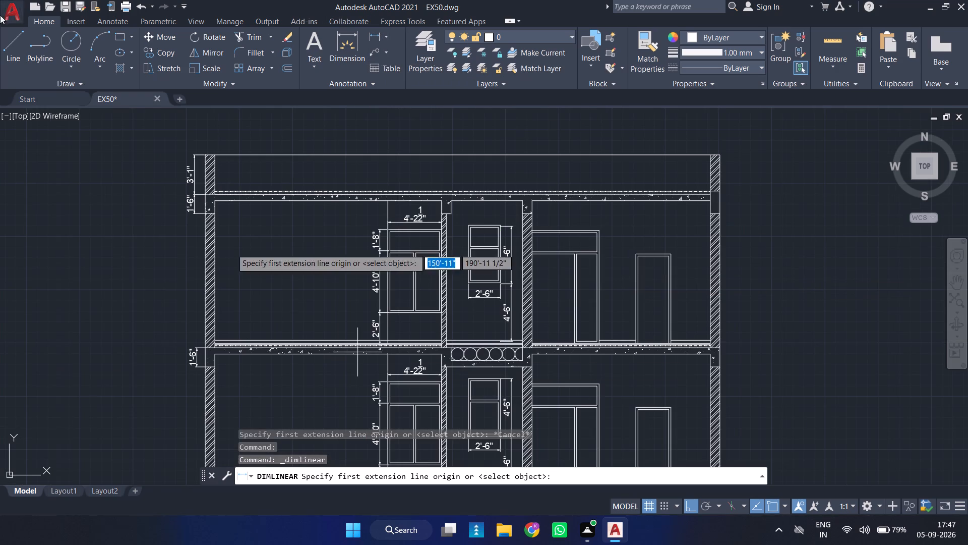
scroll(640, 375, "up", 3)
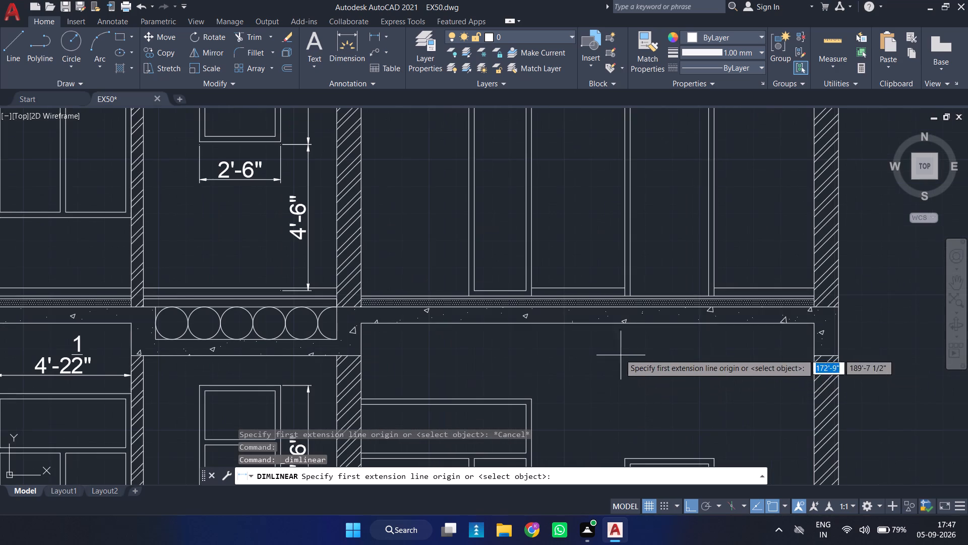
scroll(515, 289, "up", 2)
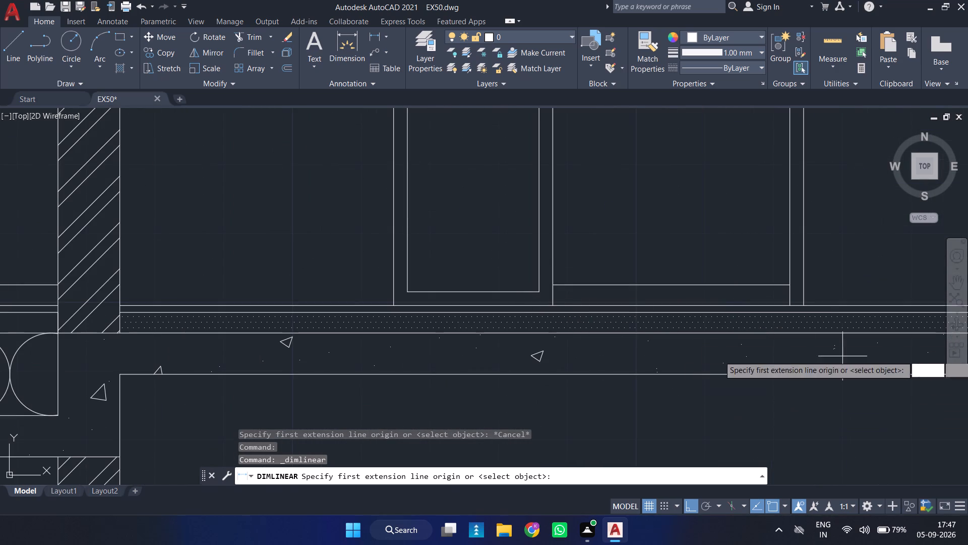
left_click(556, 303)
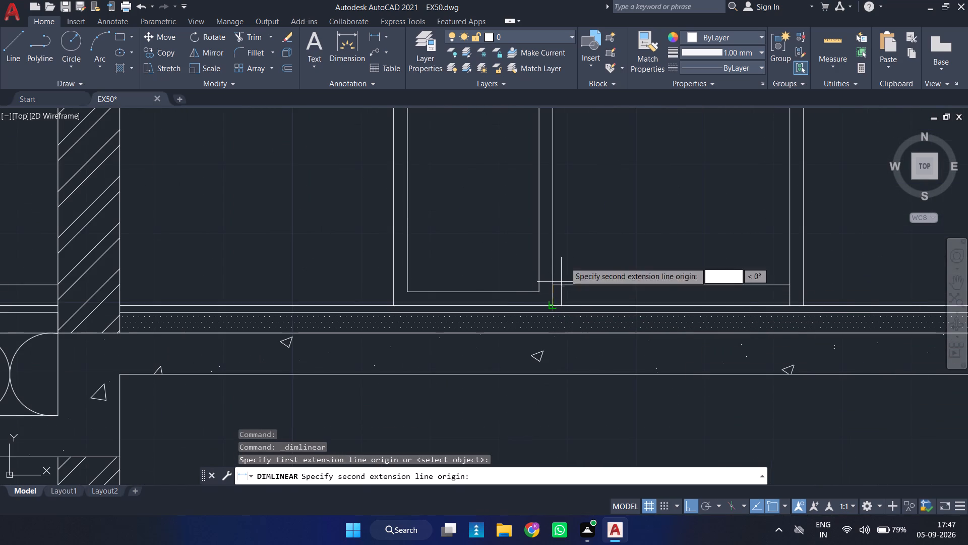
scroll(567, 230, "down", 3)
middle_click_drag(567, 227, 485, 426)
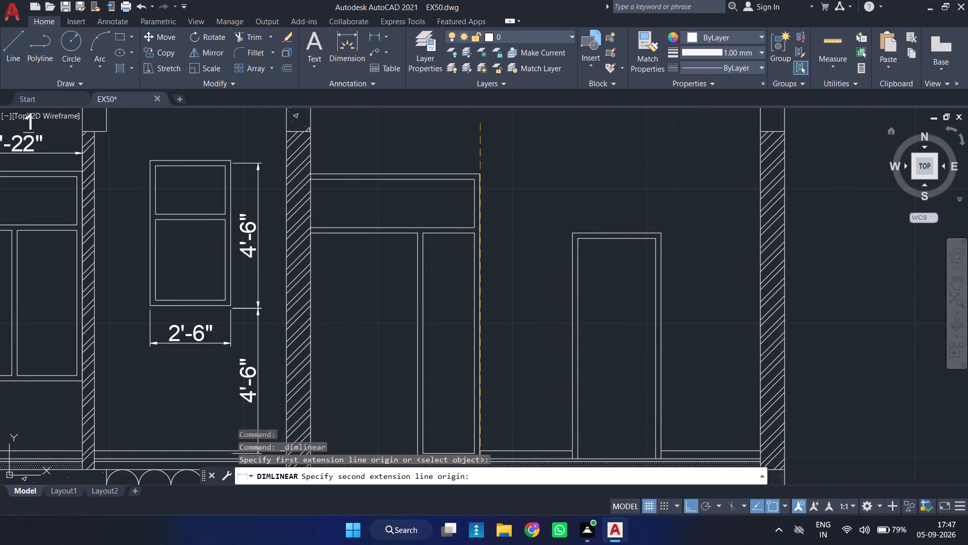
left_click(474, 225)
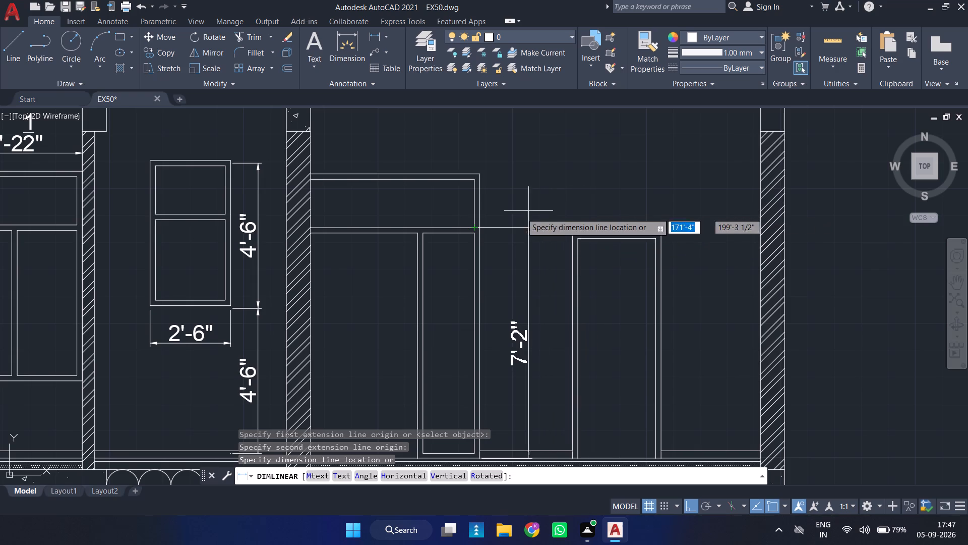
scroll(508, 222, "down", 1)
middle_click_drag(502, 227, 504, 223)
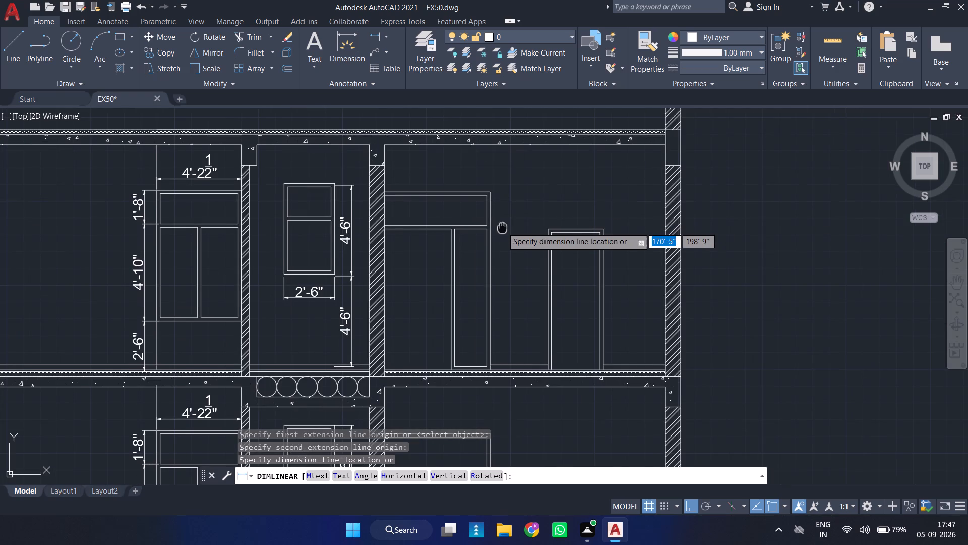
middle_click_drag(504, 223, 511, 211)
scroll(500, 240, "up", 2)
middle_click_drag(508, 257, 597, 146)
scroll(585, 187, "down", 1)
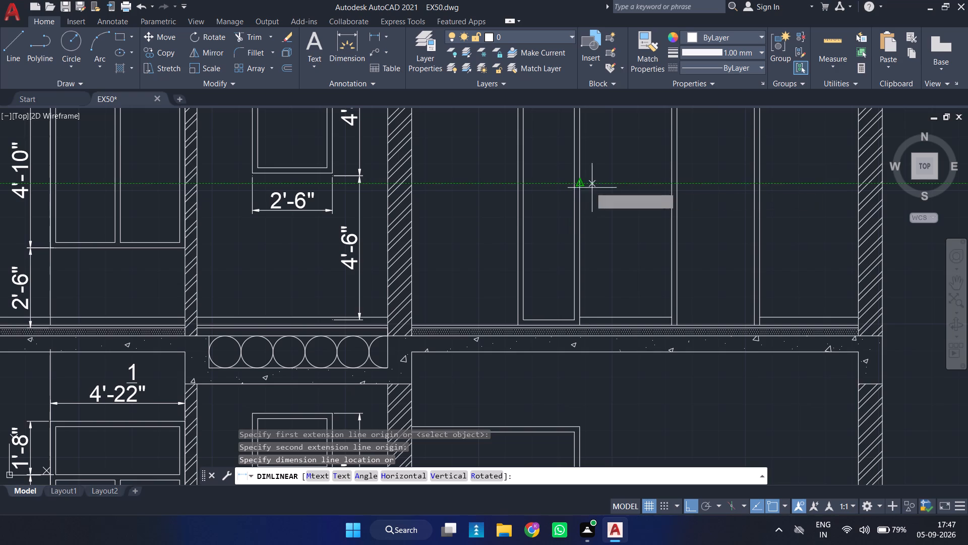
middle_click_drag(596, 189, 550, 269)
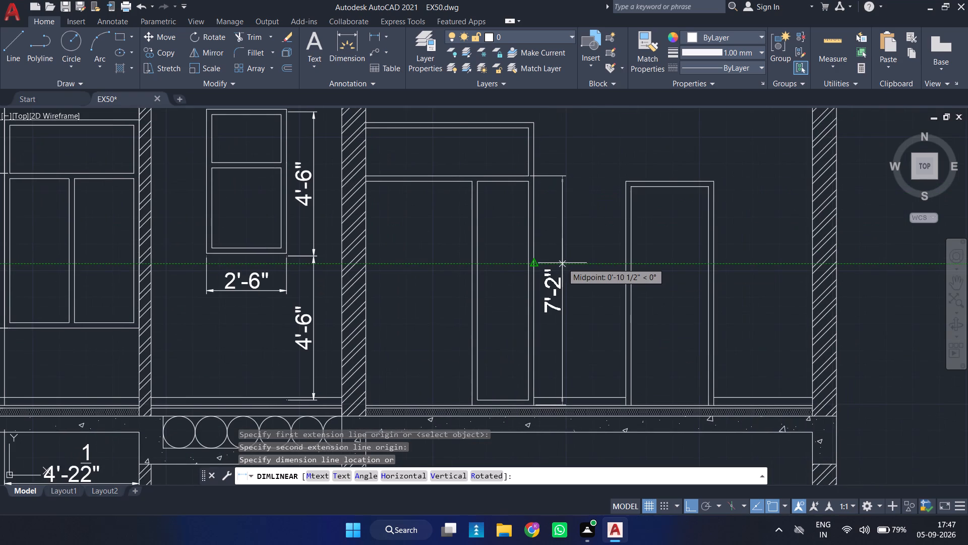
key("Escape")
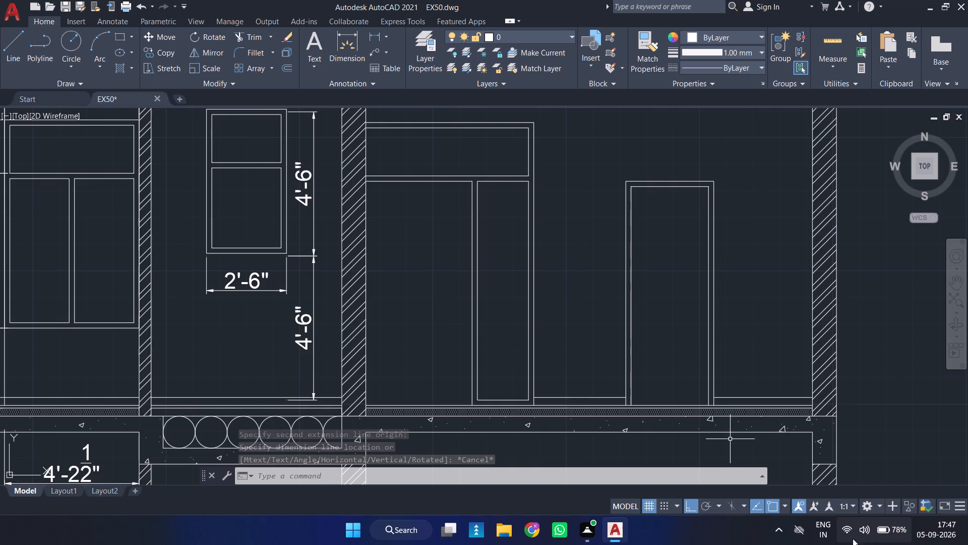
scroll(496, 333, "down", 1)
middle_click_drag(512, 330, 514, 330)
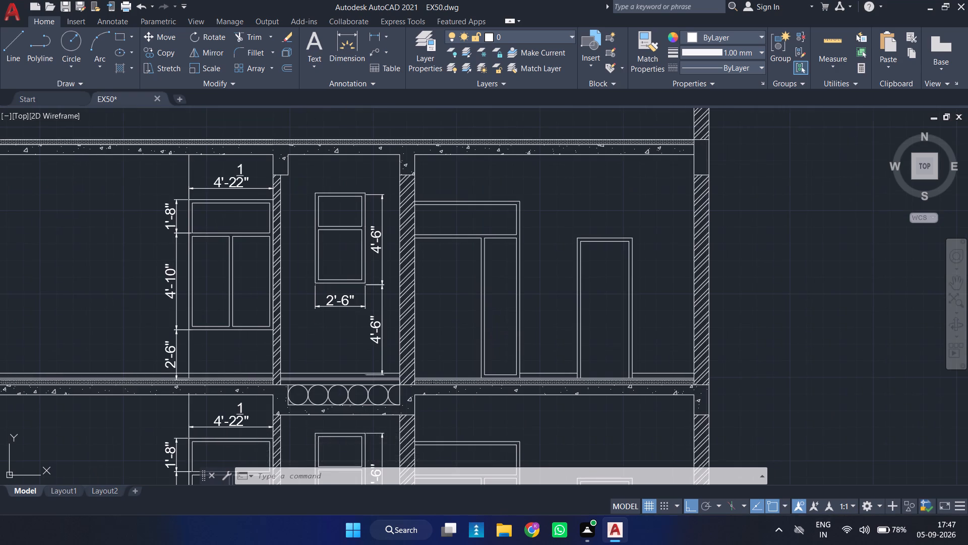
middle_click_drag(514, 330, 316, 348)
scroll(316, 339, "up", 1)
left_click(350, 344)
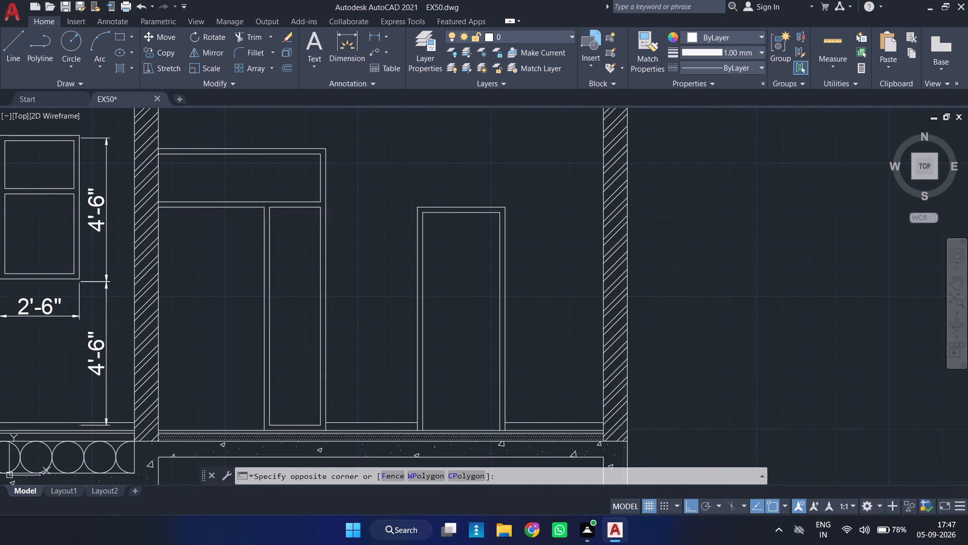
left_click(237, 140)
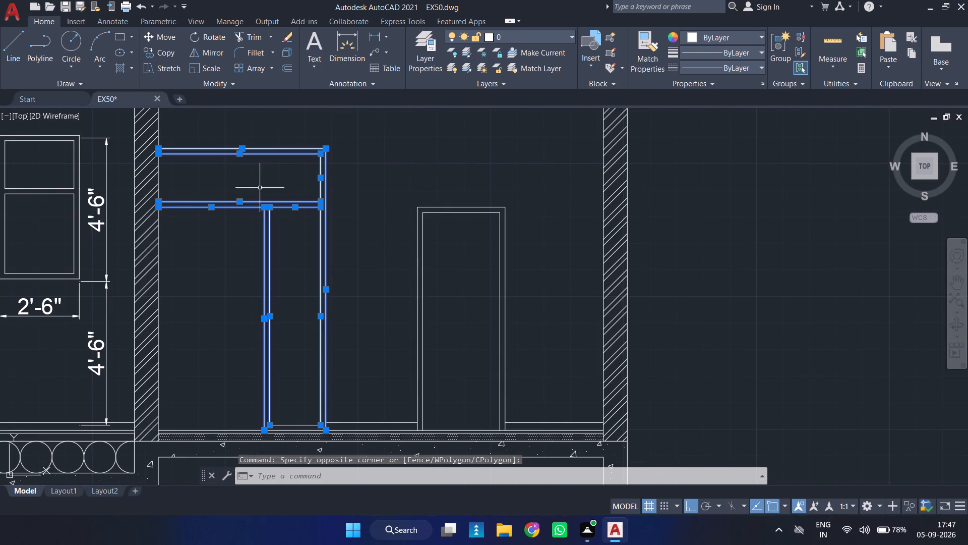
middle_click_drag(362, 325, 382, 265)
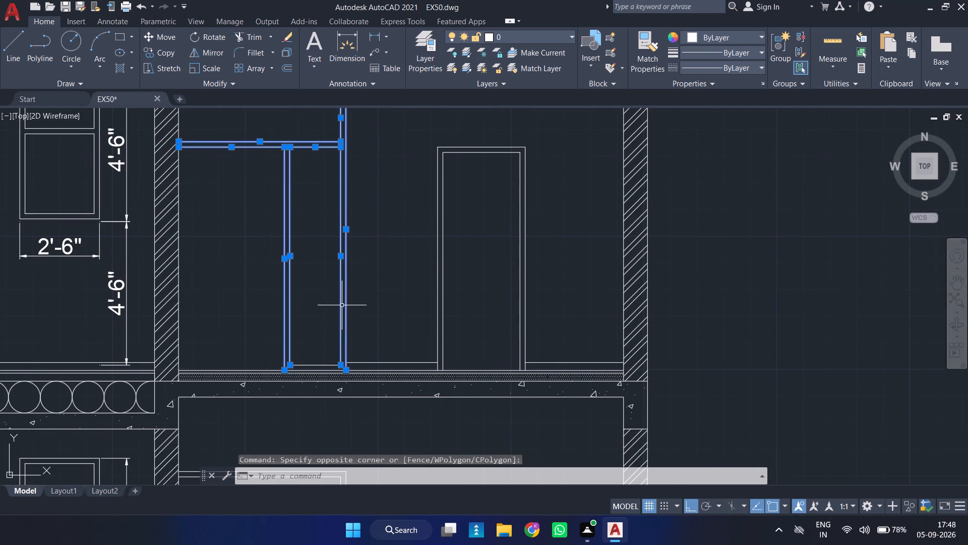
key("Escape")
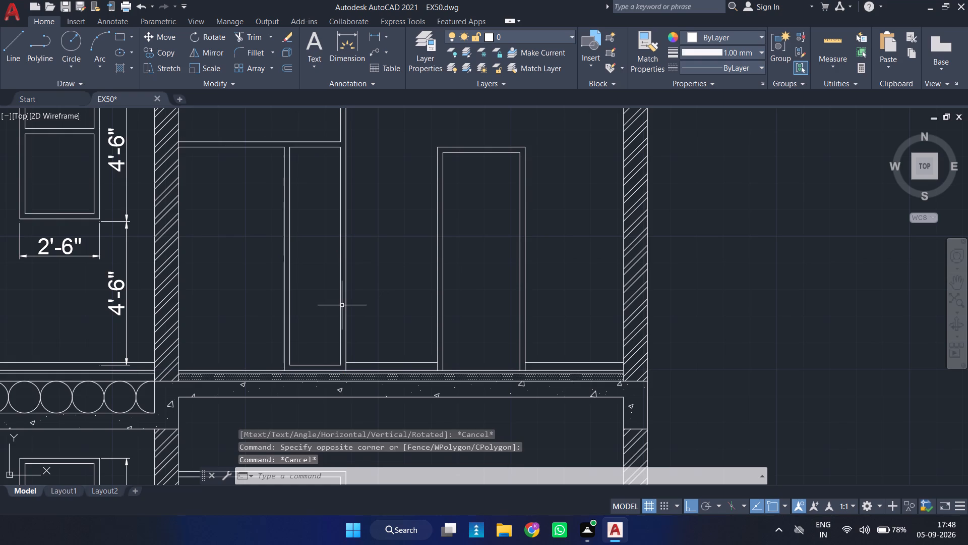
Add a vertical linear dimension from the upper-storey floor line to the underside of the transom panel, placed between the transomed door and the narrow door.
scroll(361, 277, "down", 2)
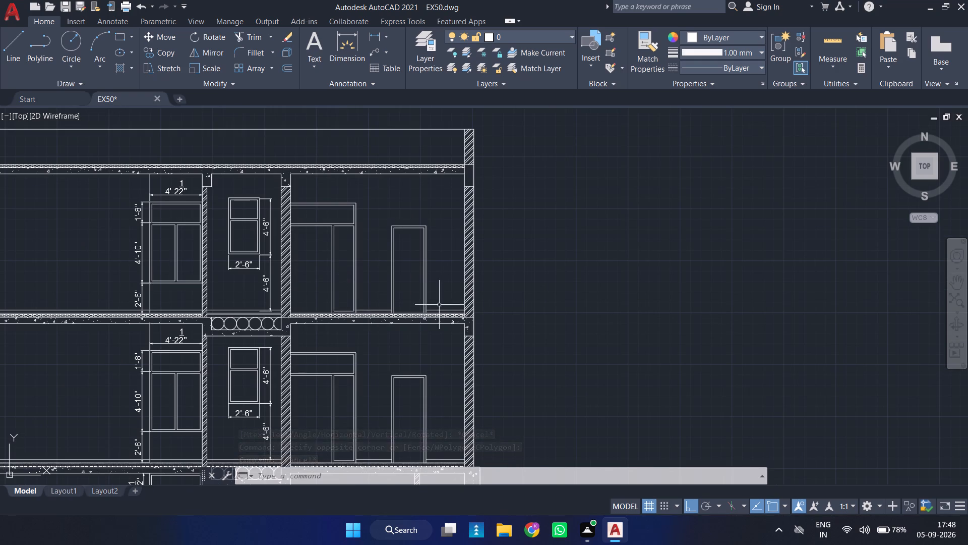
scroll(314, 306, "up", 2)
scroll(360, 320, "up", 2)
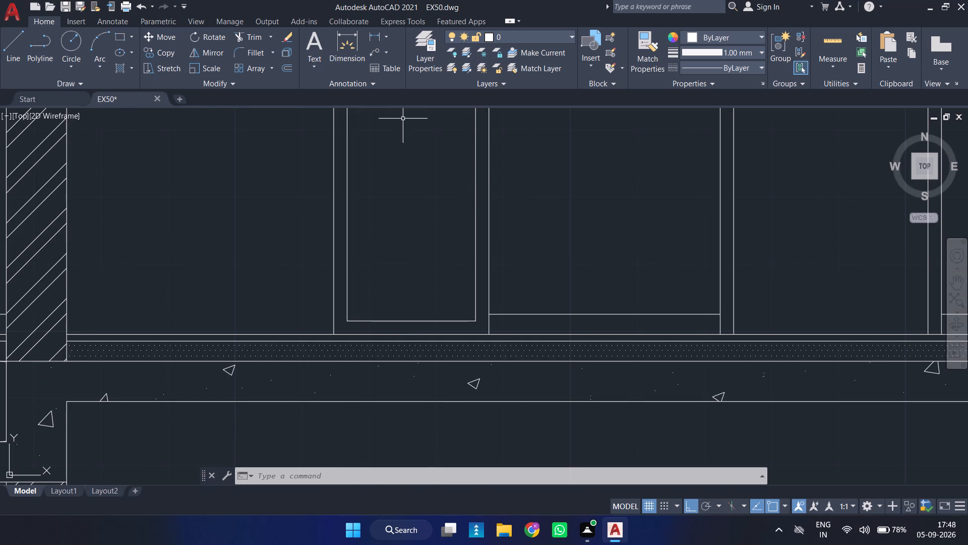
left_click(371, 38)
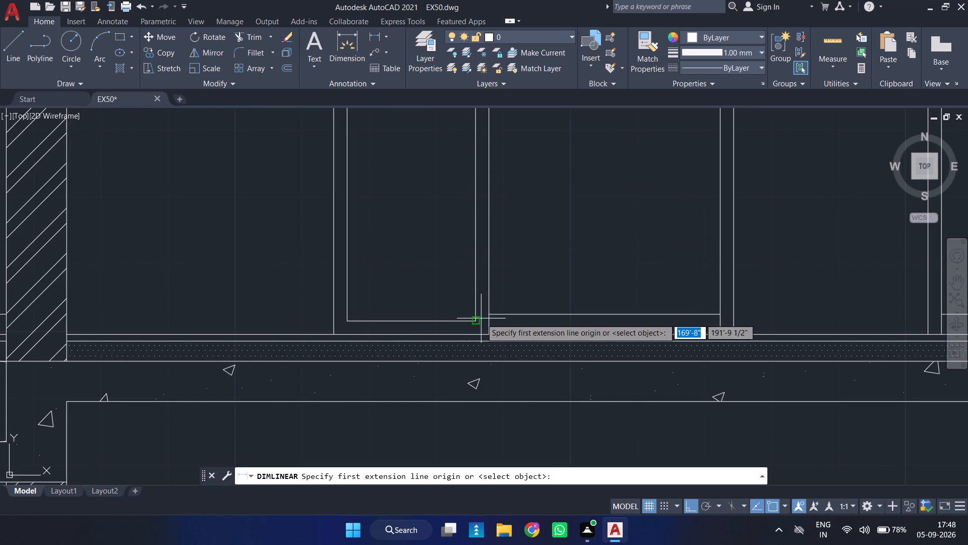
left_click(490, 334)
scroll(487, 274, "down", 3)
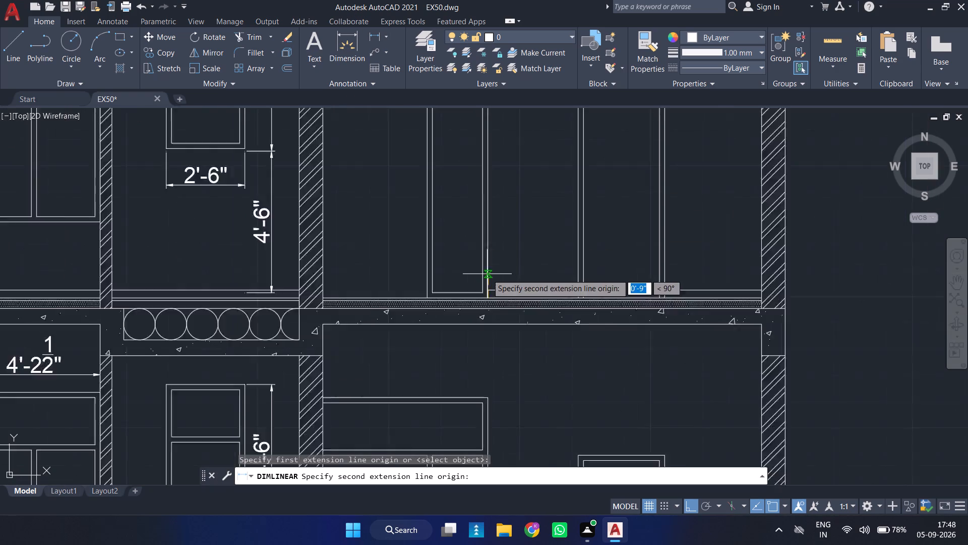
middle_click_drag(494, 266, 446, 410)
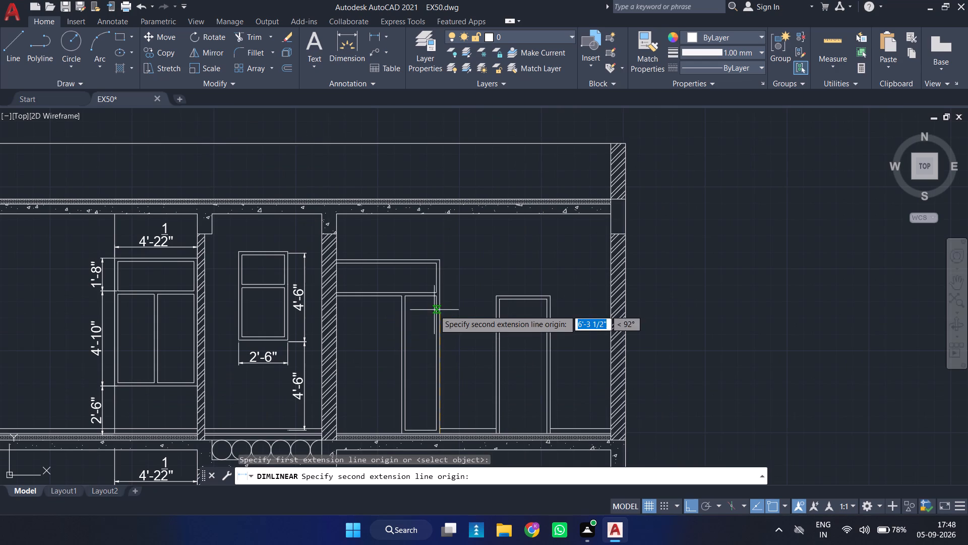
scroll(435, 309, "up", 2)
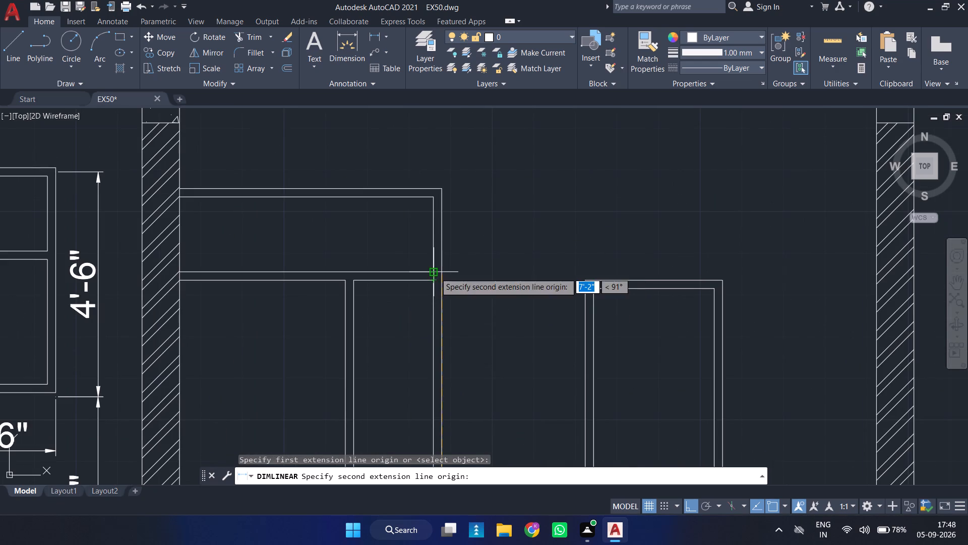
left_click(435, 272)
scroll(521, 275, "down", 3)
middle_click_drag(521, 284, 521, 286)
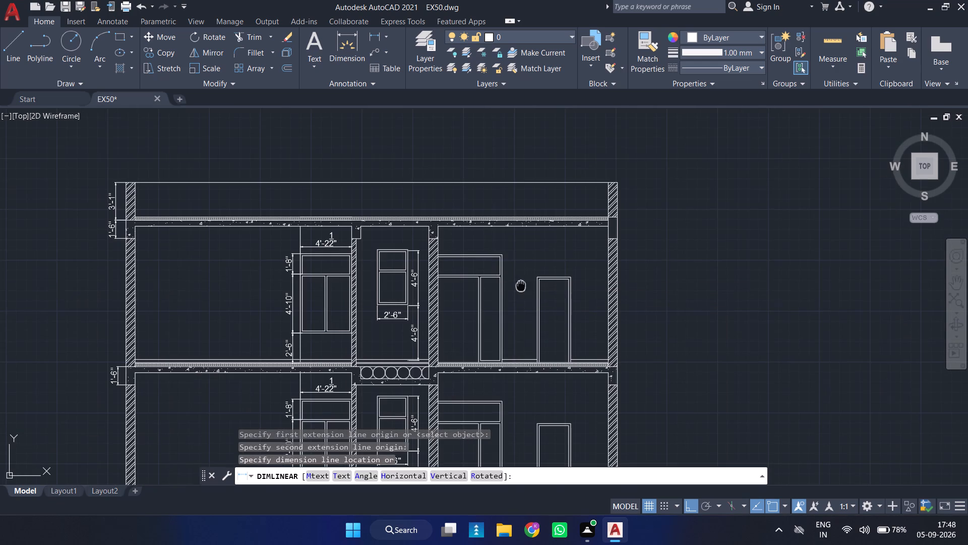
middle_click_drag(521, 286, 482, 221)
scroll(480, 233, "up", 2)
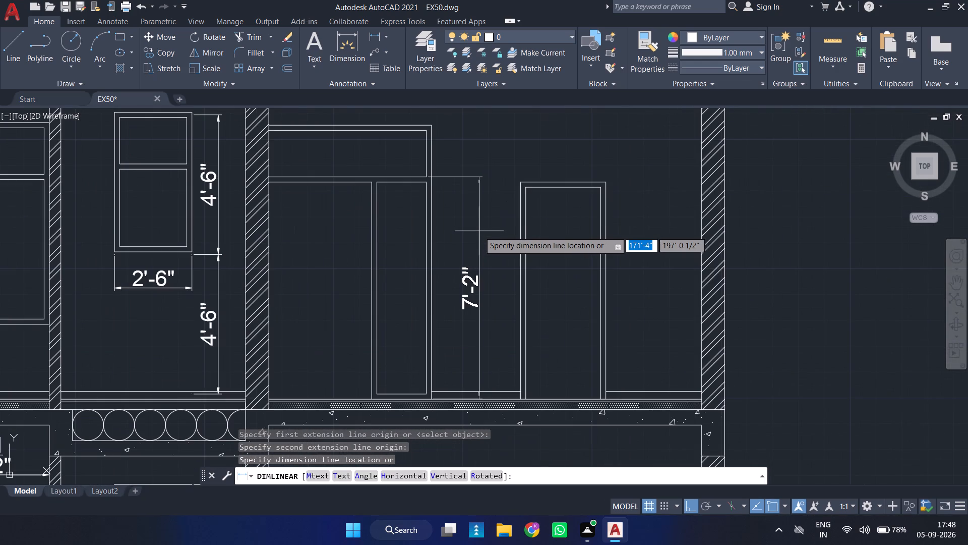
left_click(478, 232)
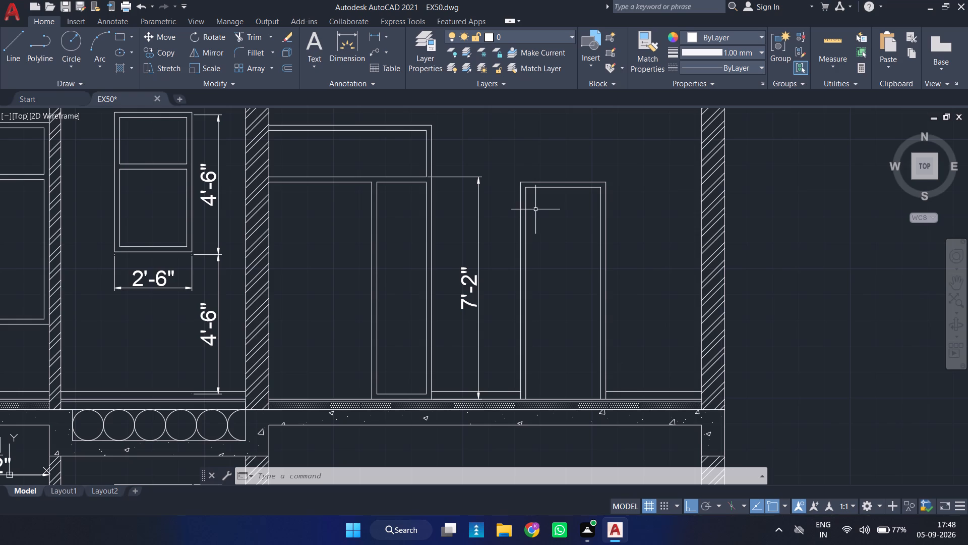
Add a vertical linear dimension for the transom panel height of the upper-storey door, aligned with the door height dimension below.
key("space")
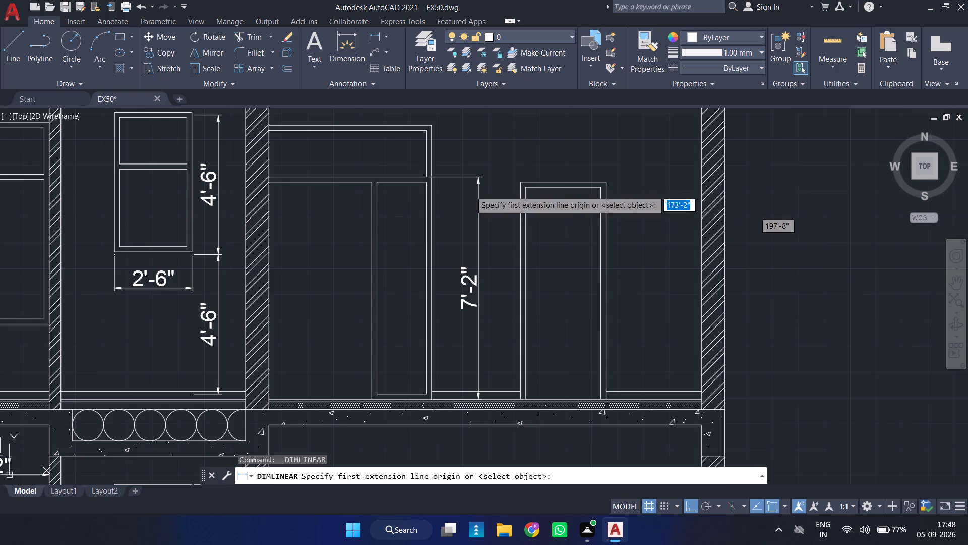
left_click(432, 175)
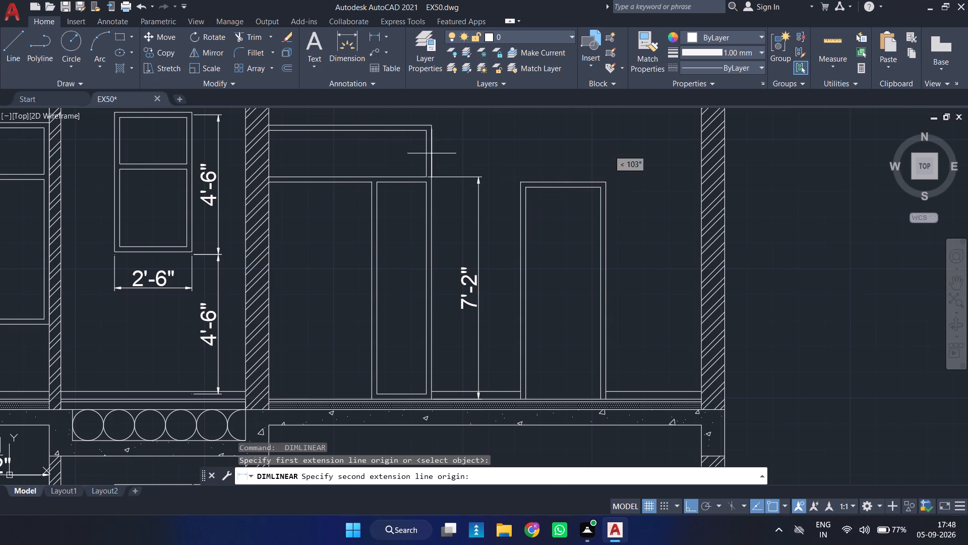
left_click(432, 124)
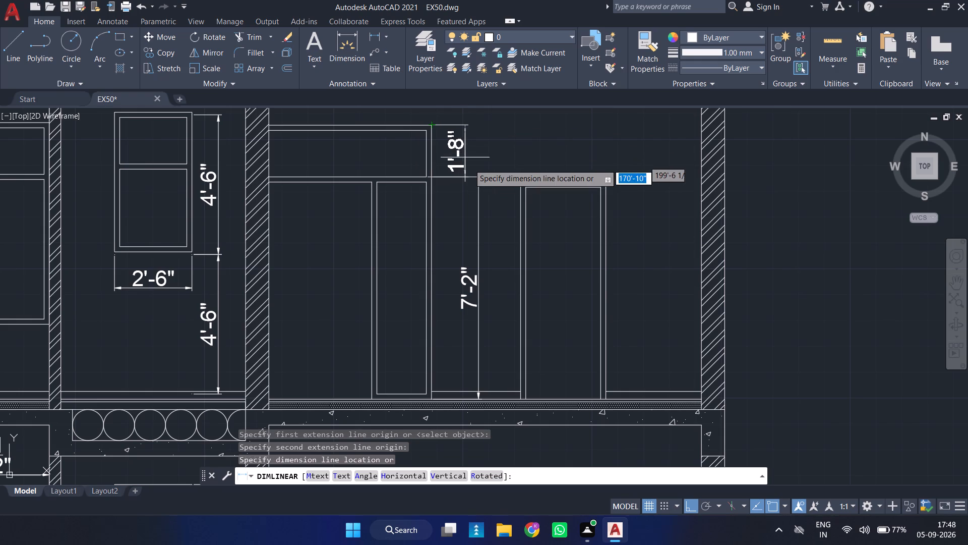
left_click(475, 177)
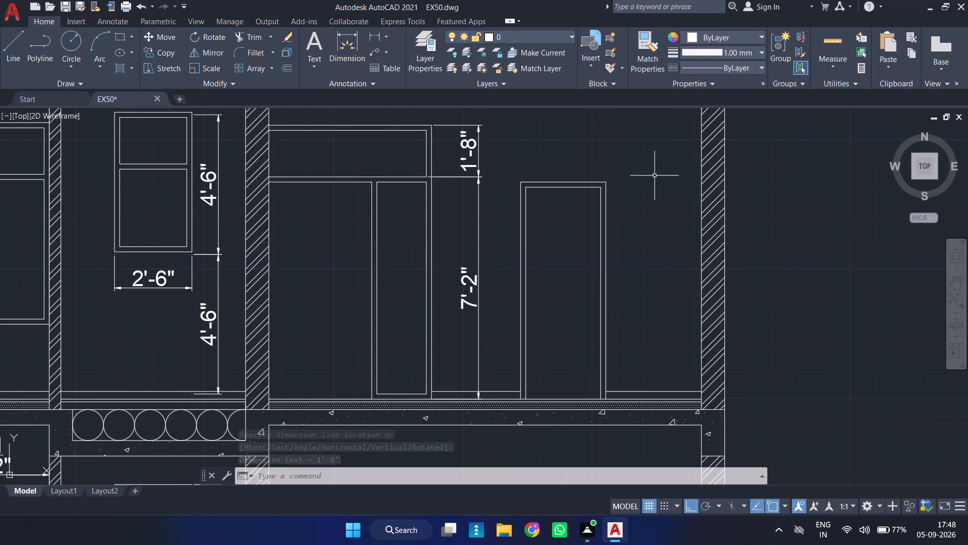
Move the frame, transom and panel lines of the upper-storey transomed door up 2 inches from the floor line.
scroll(439, 277, "down", 1)
middle_click_drag(439, 276, 453, 232)
scroll(439, 268, "down", 1)
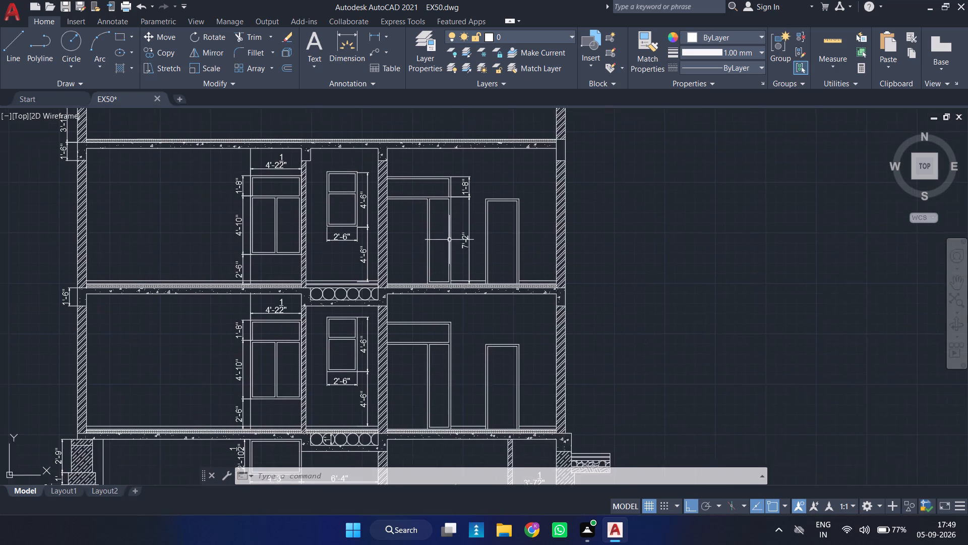
scroll(446, 253, "up", 3)
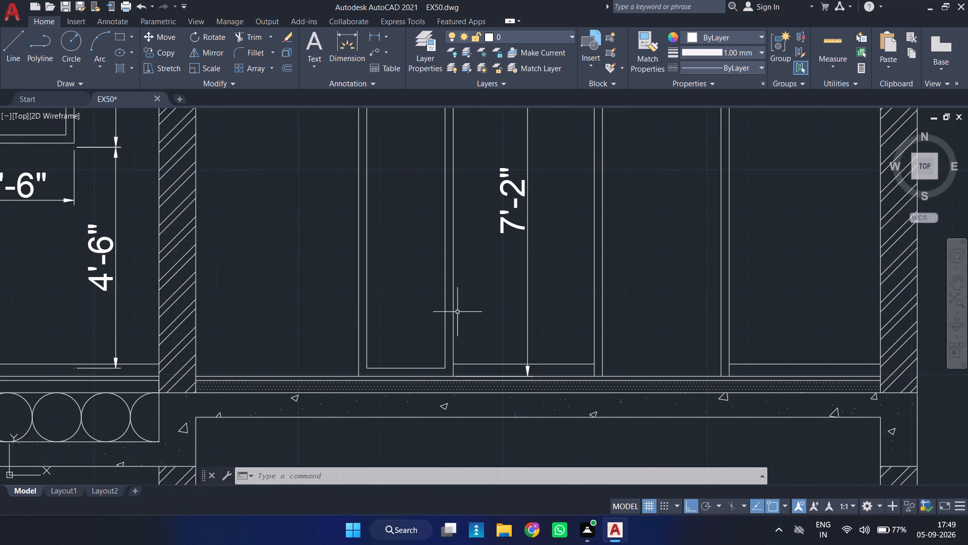
scroll(457, 312, "up", 1)
middle_click_drag(457, 310, 462, 281)
scroll(468, 283, "down", 4)
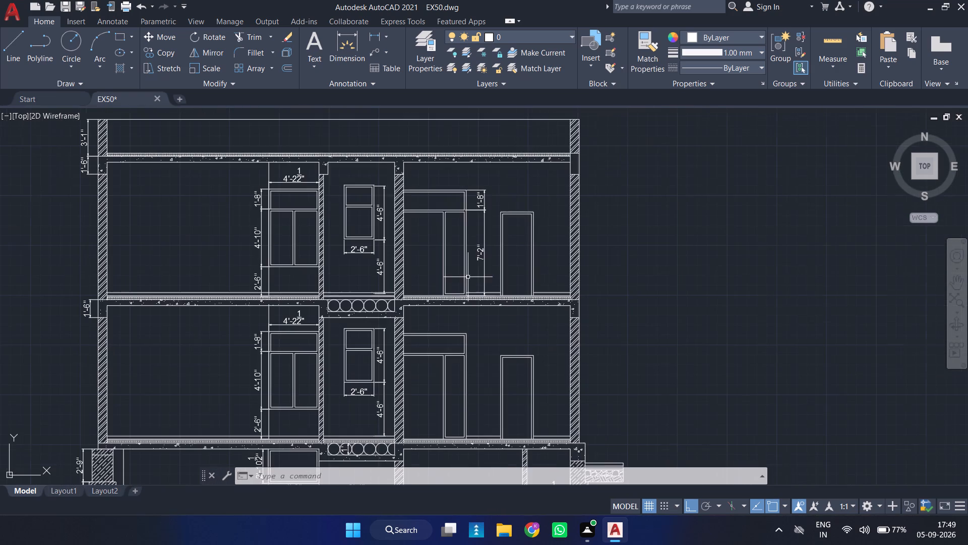
scroll(476, 183, "up", 2)
left_click(435, 180)
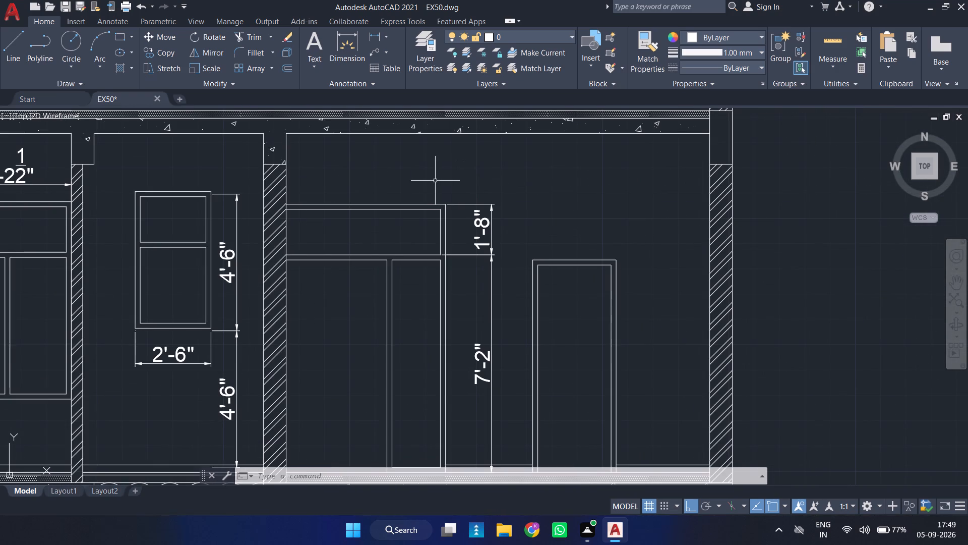
left_click(376, 320)
left_click(455, 309)
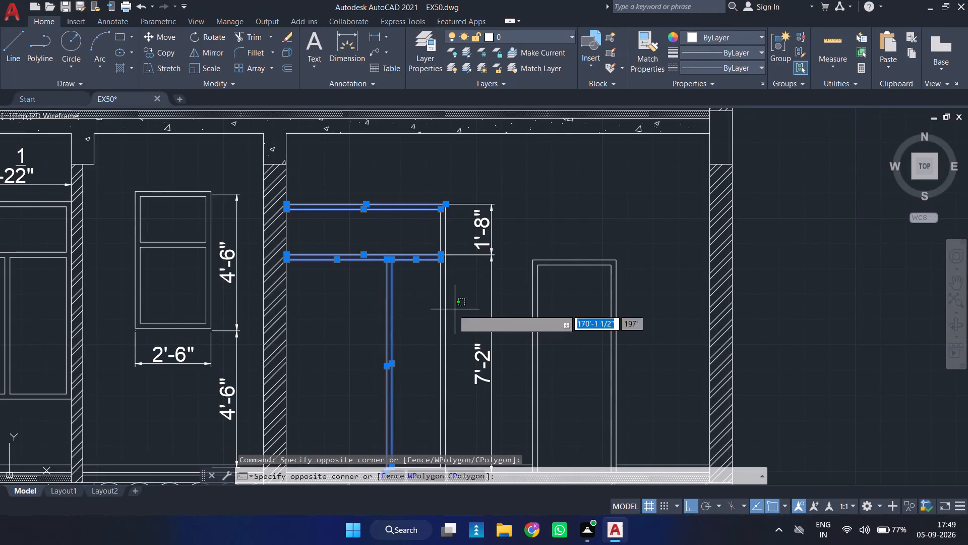
left_click(418, 308)
scroll(427, 313, "down", 2)
middle_click_drag(431, 356, 435, 283)
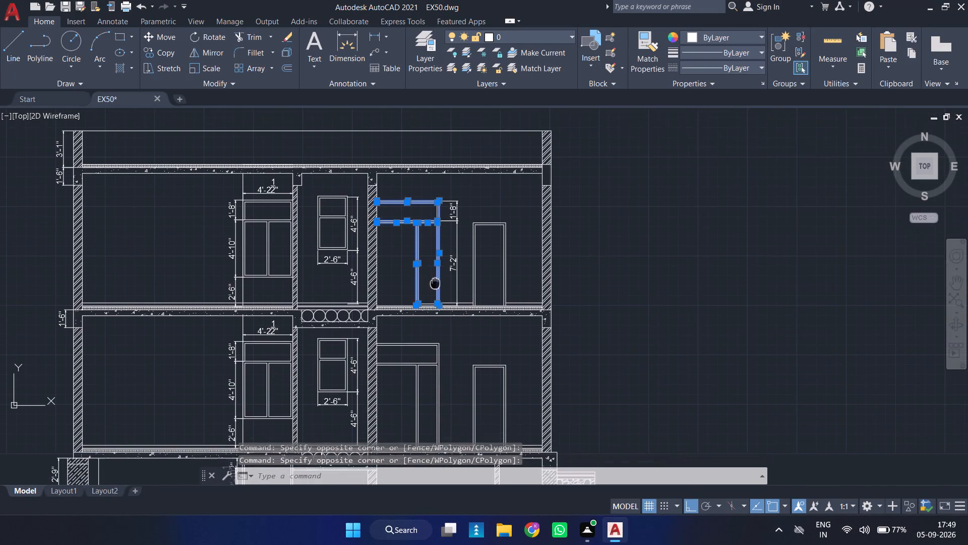
scroll(434, 289, "up", 5)
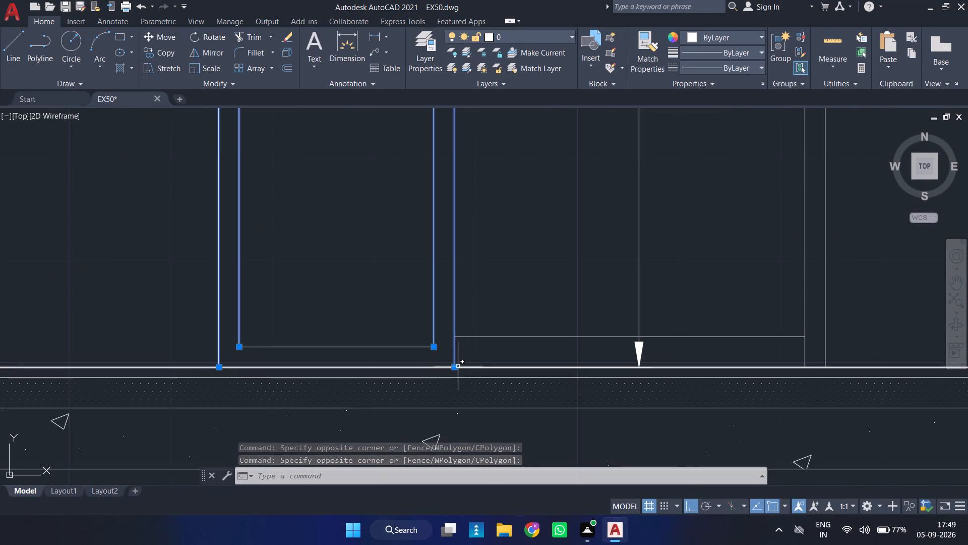
key("m")
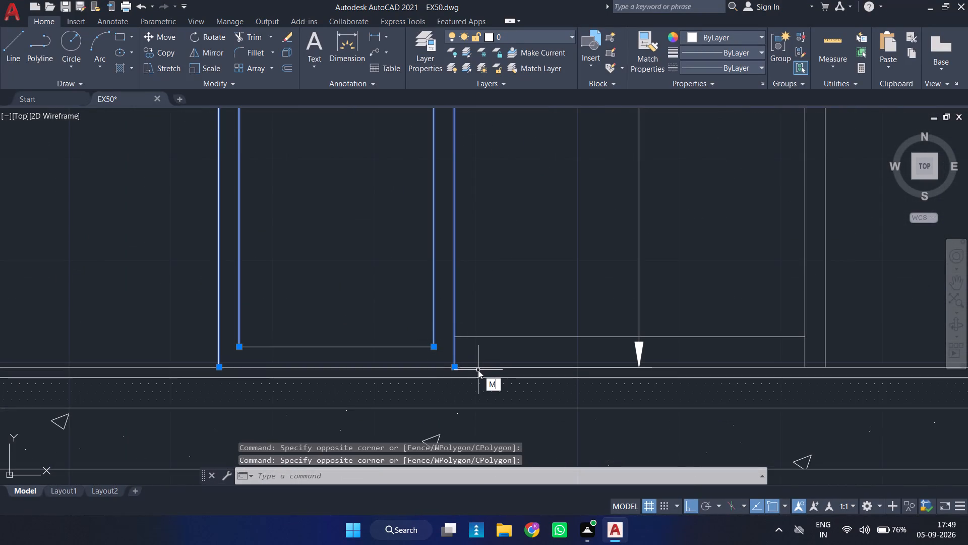
key("Return")
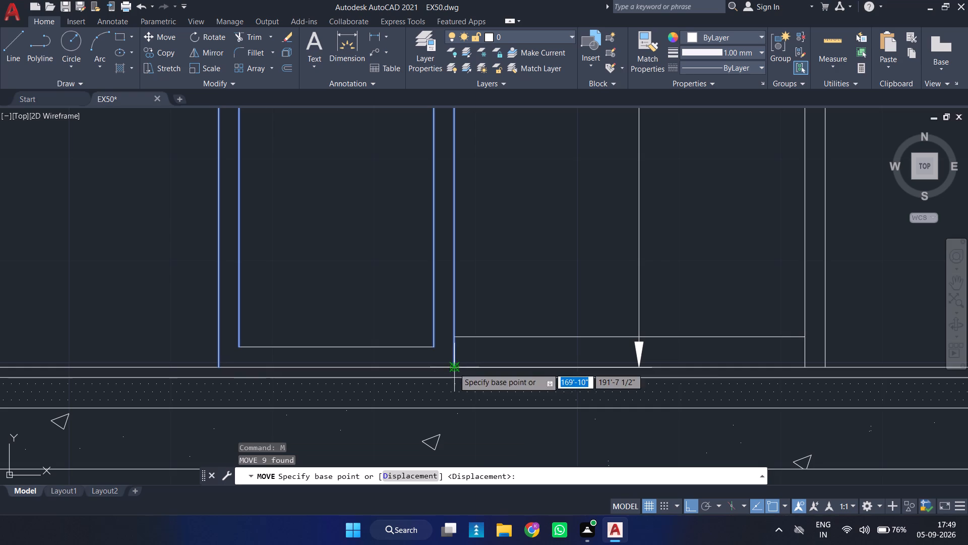
left_click(454, 368)
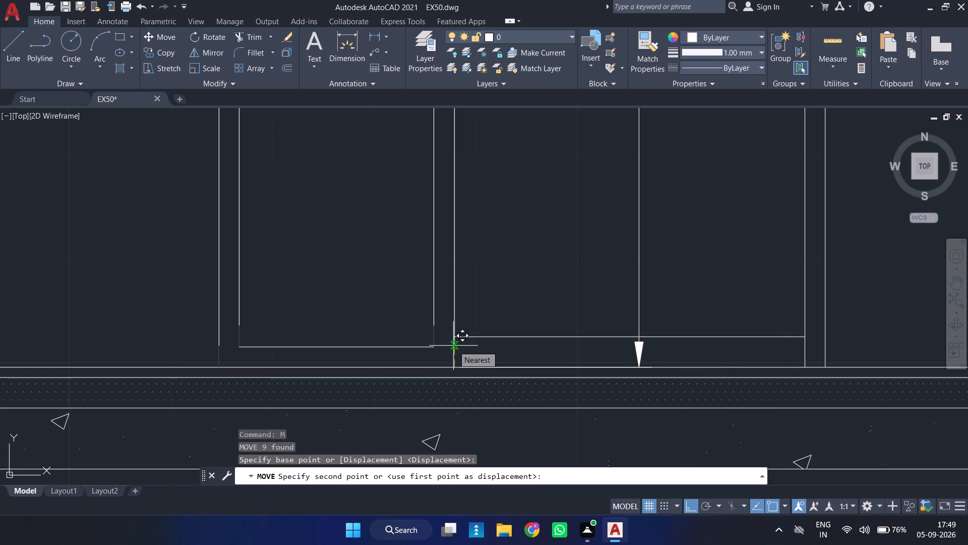
key("2")
key("Return")
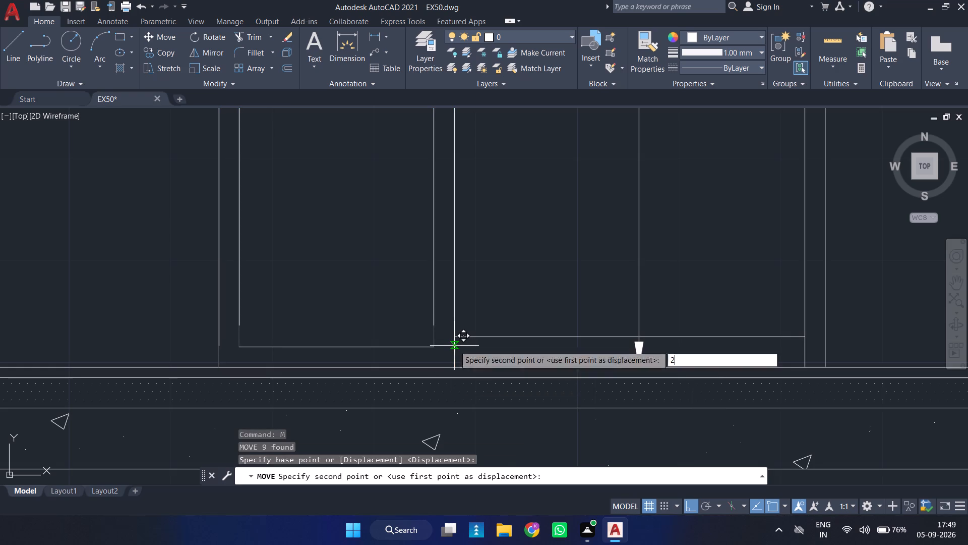
Move the bottom line of the transomed door's panel down 2 inches.
scroll(510, 282, "down", 3)
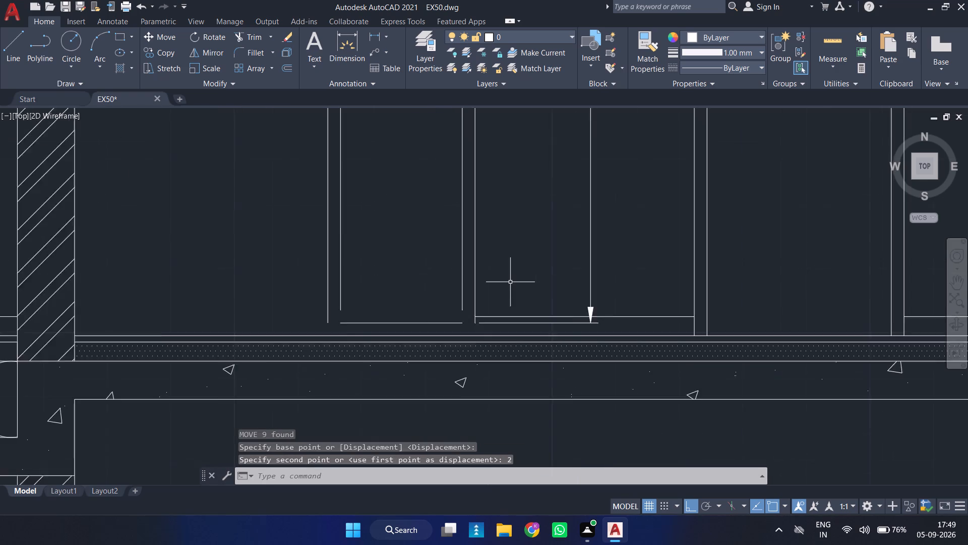
scroll(482, 291, "up", 3)
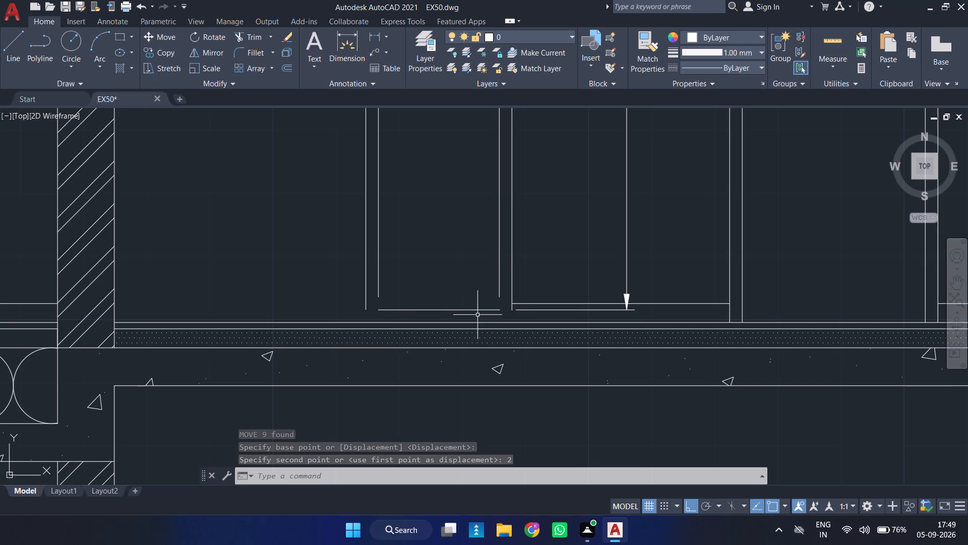
left_click(477, 312)
left_click(477, 300)
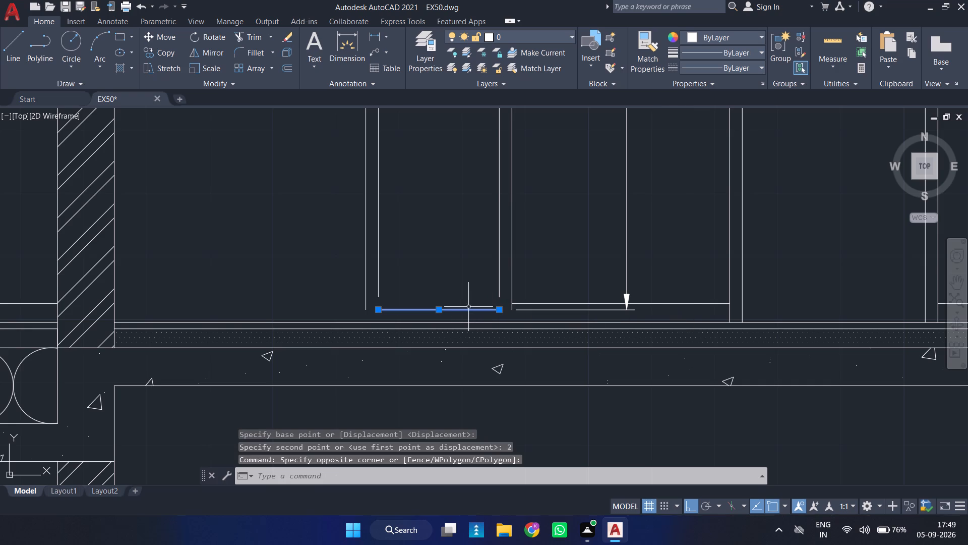
key("m")
key("Return")
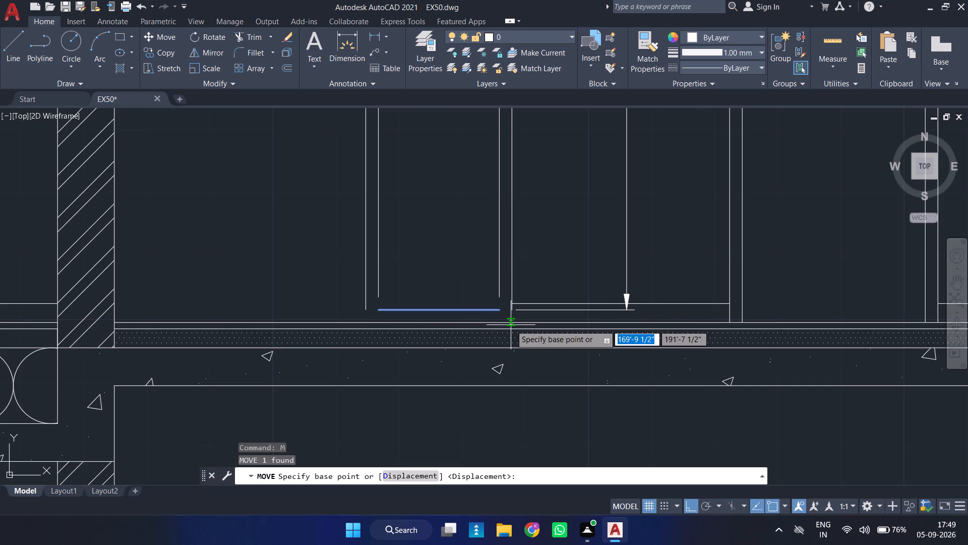
scroll(507, 317, "up", 4)
left_click(471, 294)
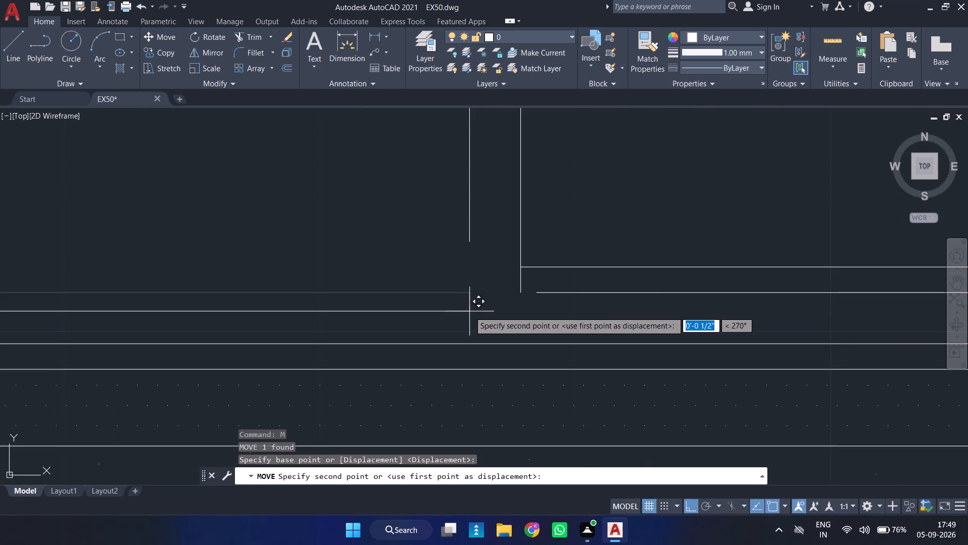
key("2")
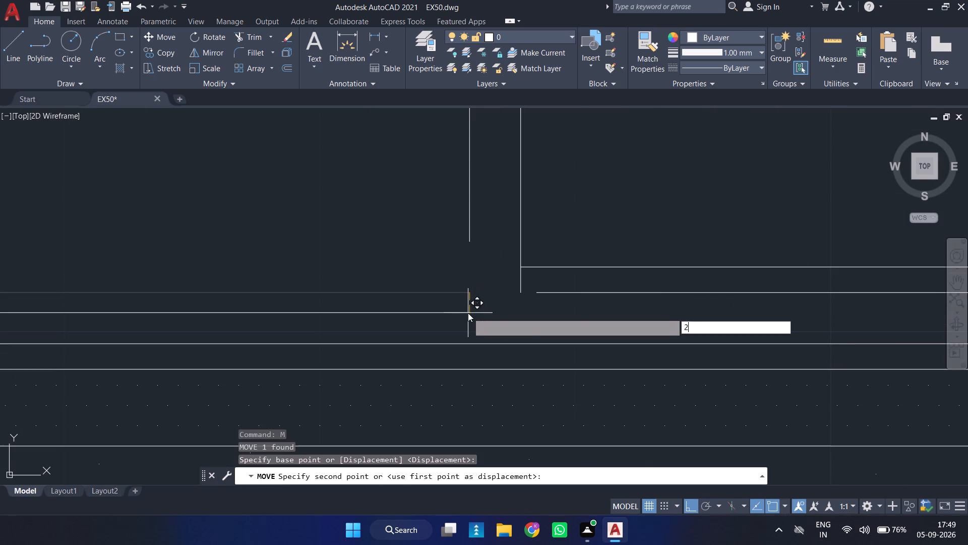
key("Return")
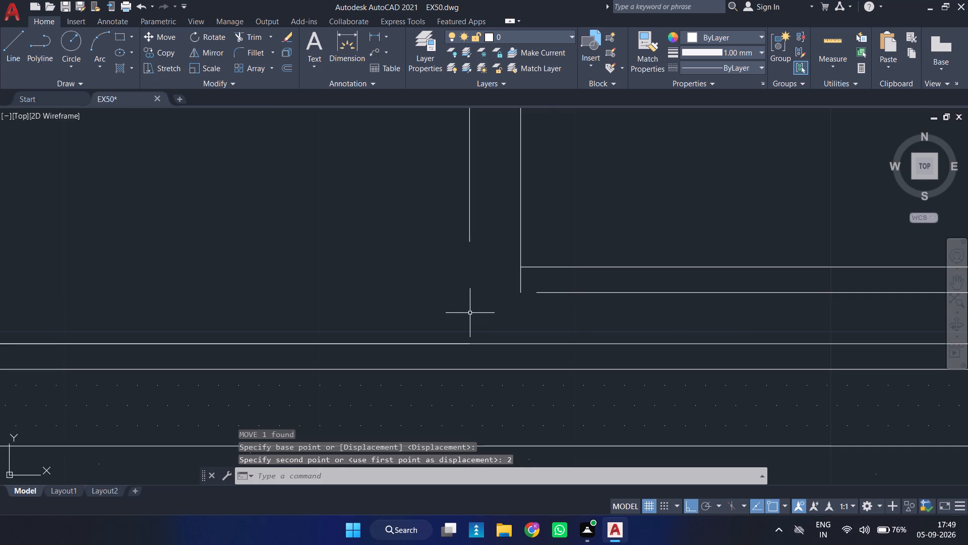
Move the bottom line of the upper-storey transomed door's panel up 2 inches from the floor line.
scroll(468, 312, "down", 5)
scroll(464, 312, "up", 5)
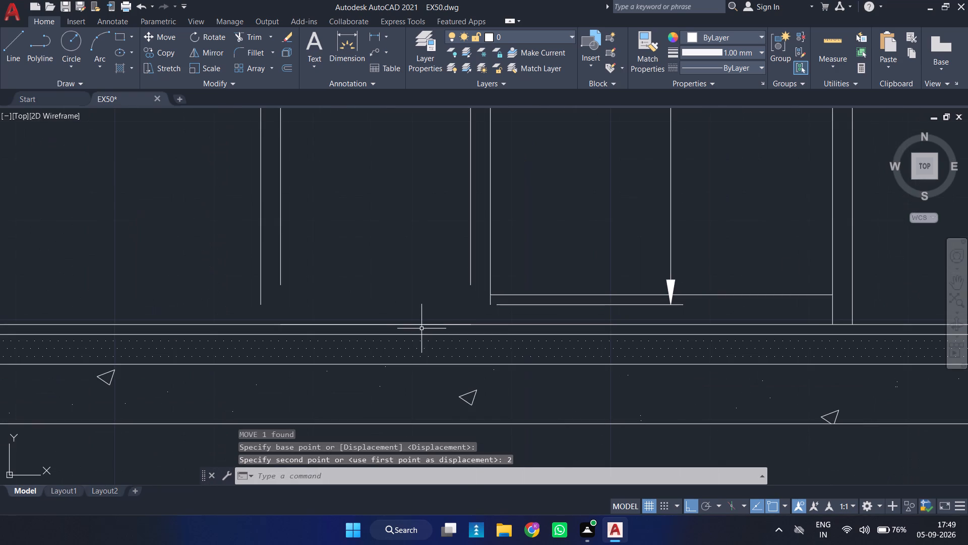
left_click(421, 323)
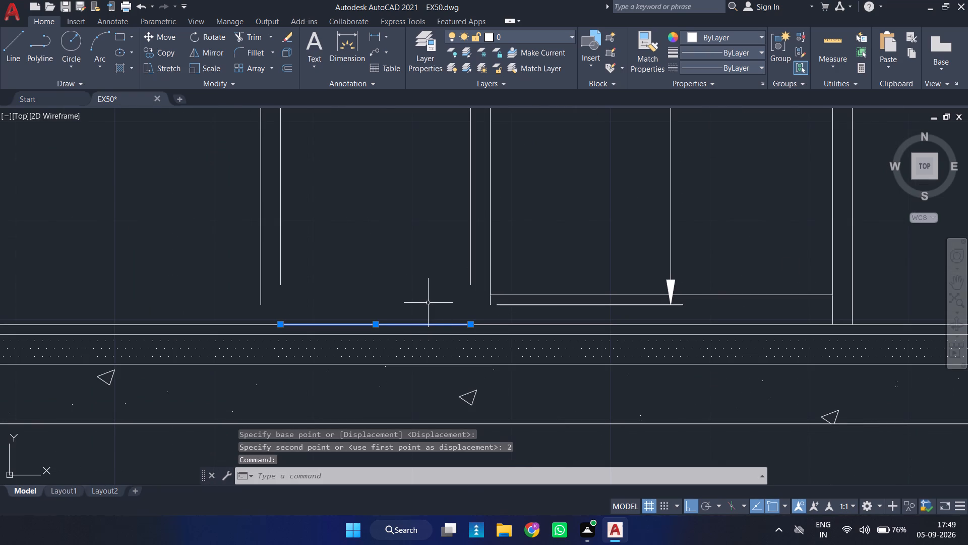
key("m")
key("Return")
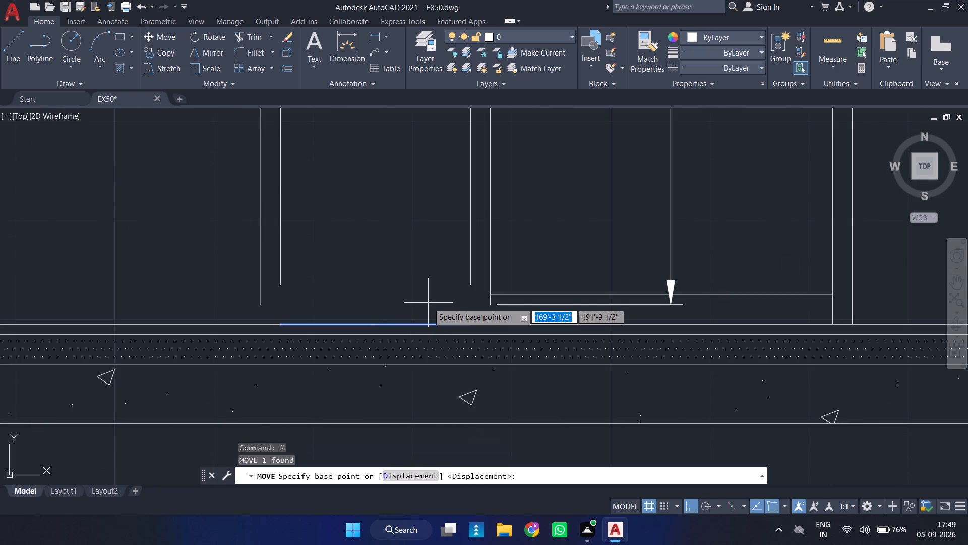
key("2")
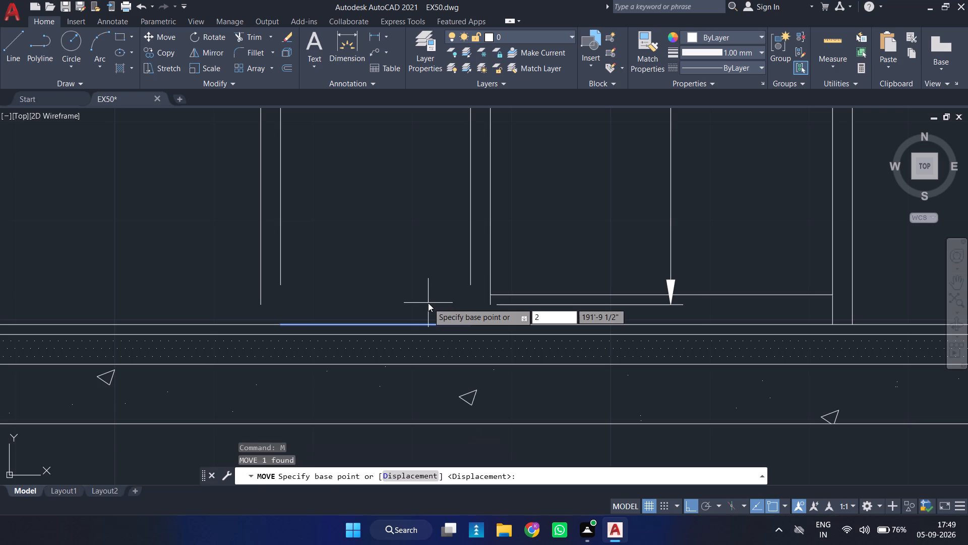
key("BackSpace")
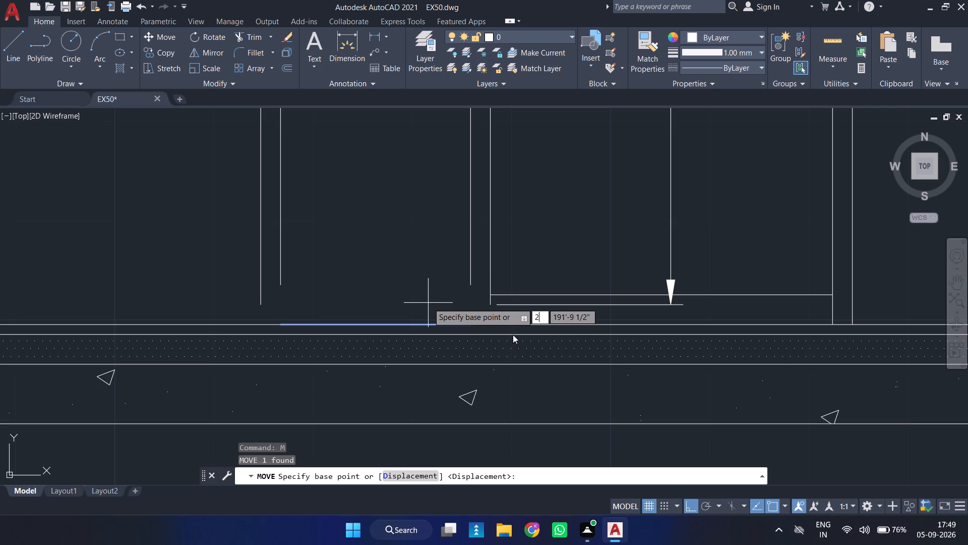
scroll(438, 293, "up", 4)
scroll(491, 362, "down", 3)
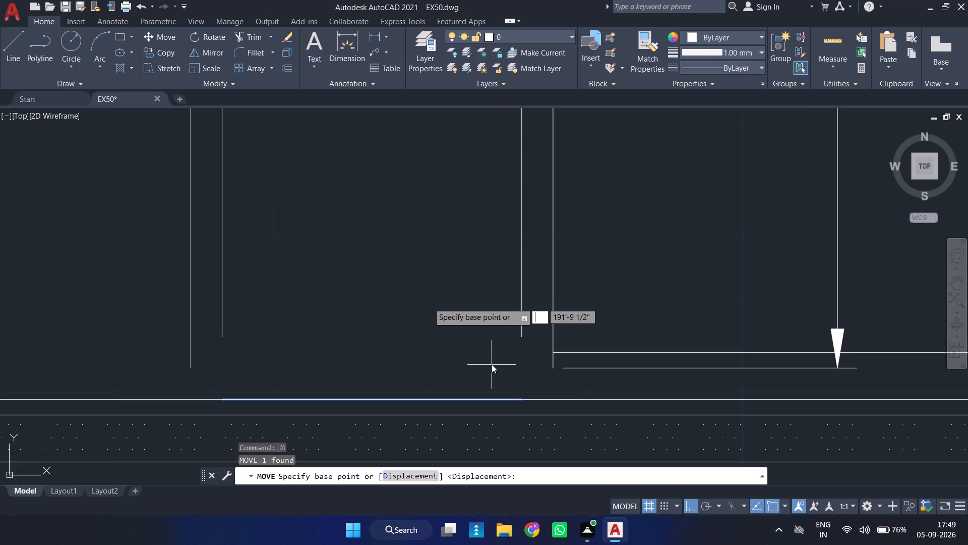
scroll(518, 365, "down", 4)
scroll(518, 370, "up", 3)
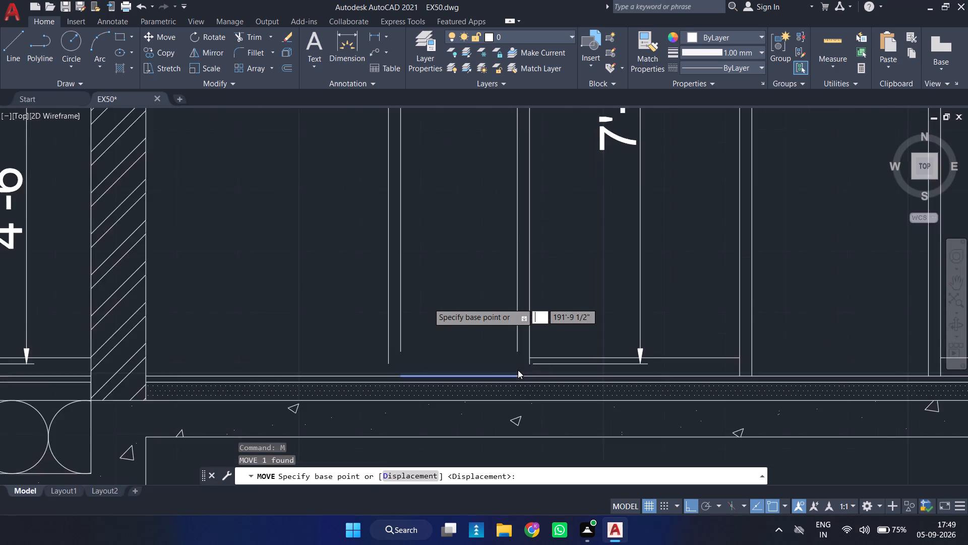
left_click(514, 385)
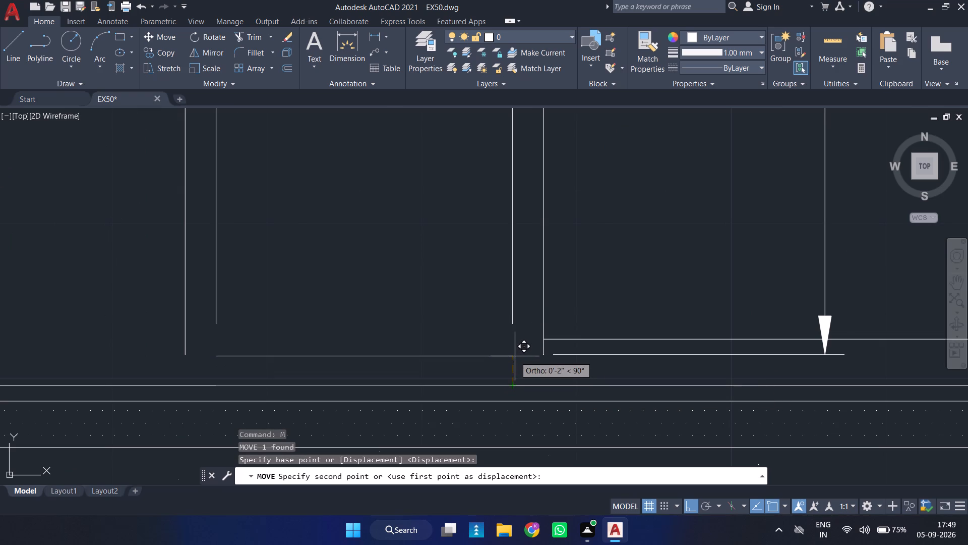
key("2")
key("Return")
Extend the transomed door's outer frame lines down to the floor line and its inner panel lines to the panel's bottom line.
scroll(503, 335, "down", 3)
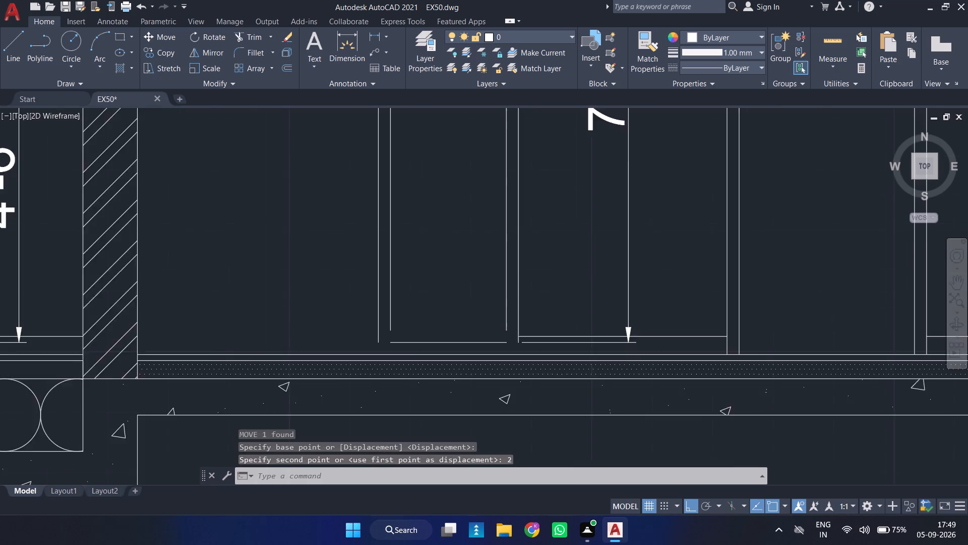
scroll(483, 317, "up", 2)
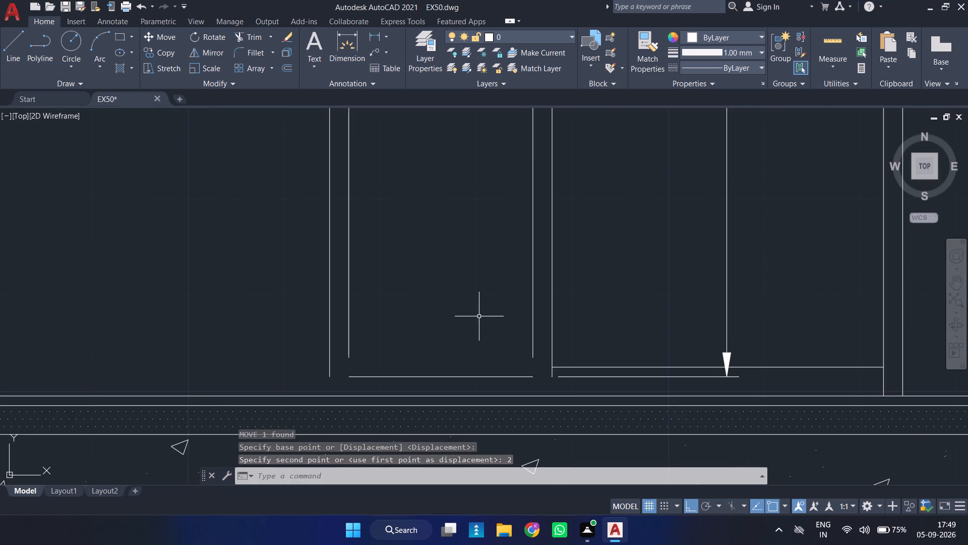
type("EX")
key("Return")
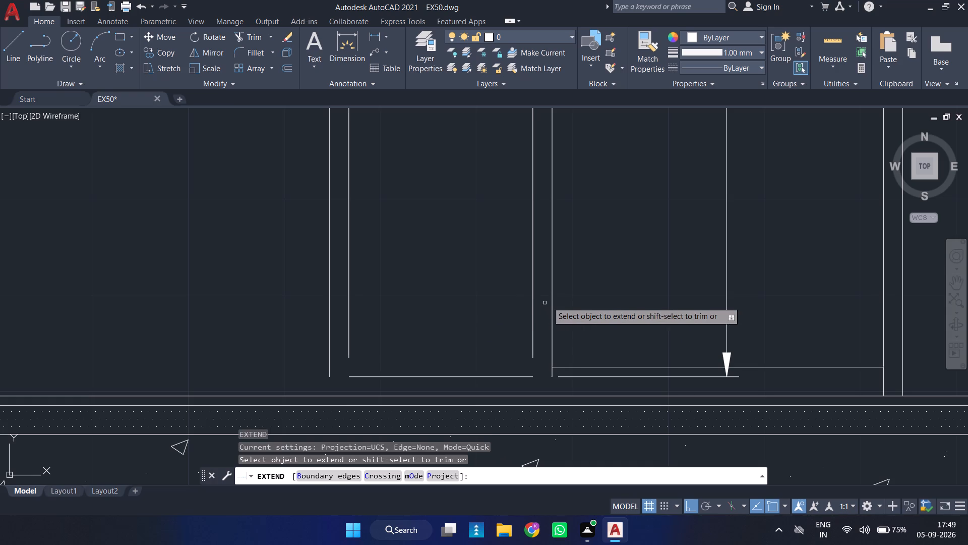
left_click(553, 296)
left_click(383, 301)
left_click(263, 276)
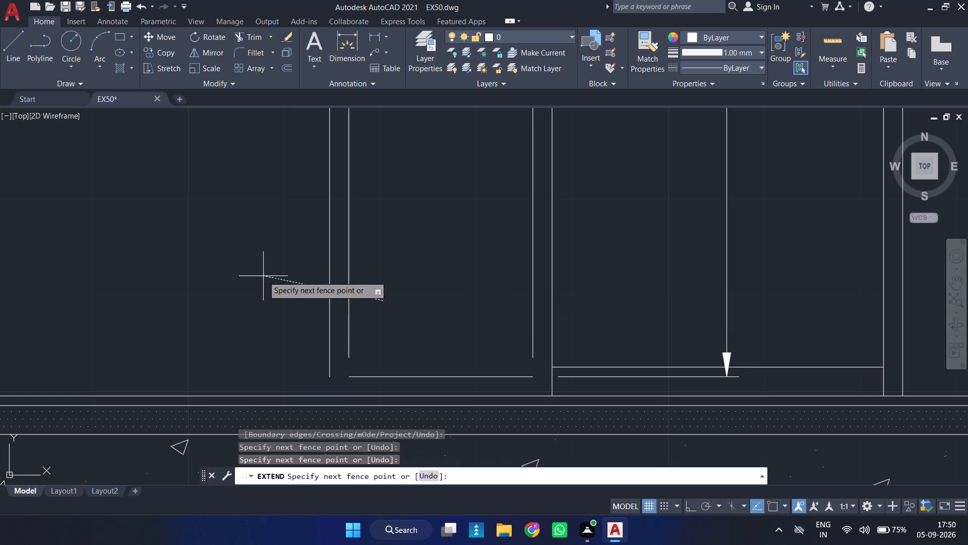
left_click(534, 313)
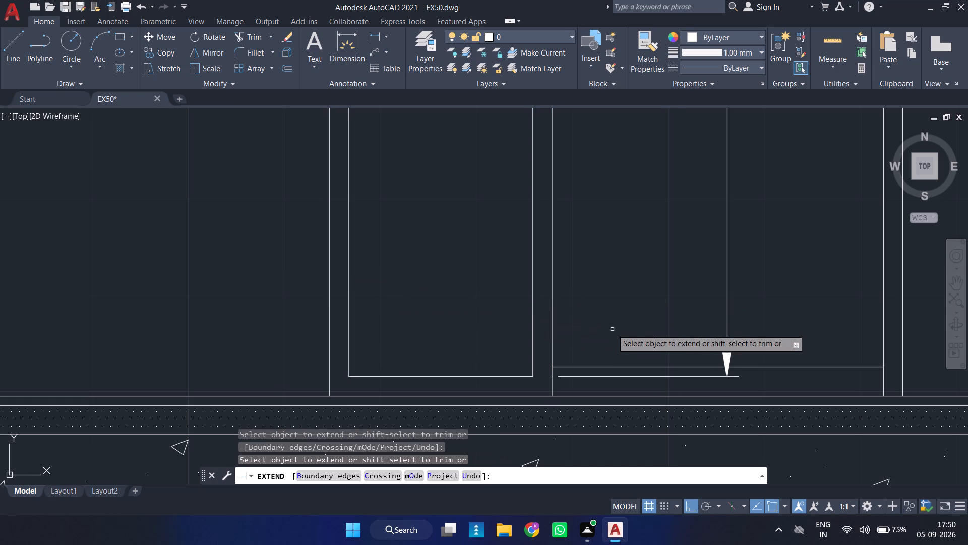
key("Escape")
Stretch the lower origin of the transomed door's height dimension down to the floor line at the door frame's base.
scroll(553, 239, "down", 1)
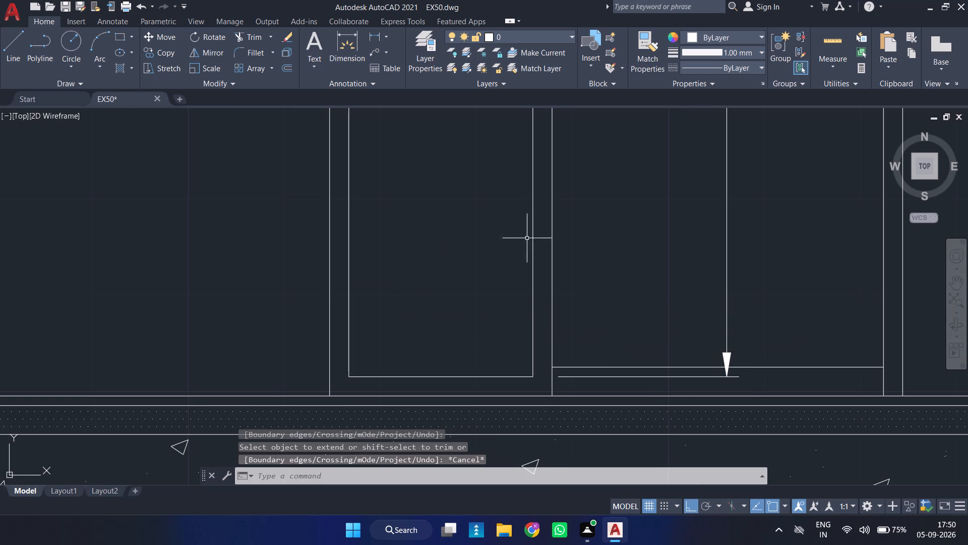
scroll(553, 239, "down", 1)
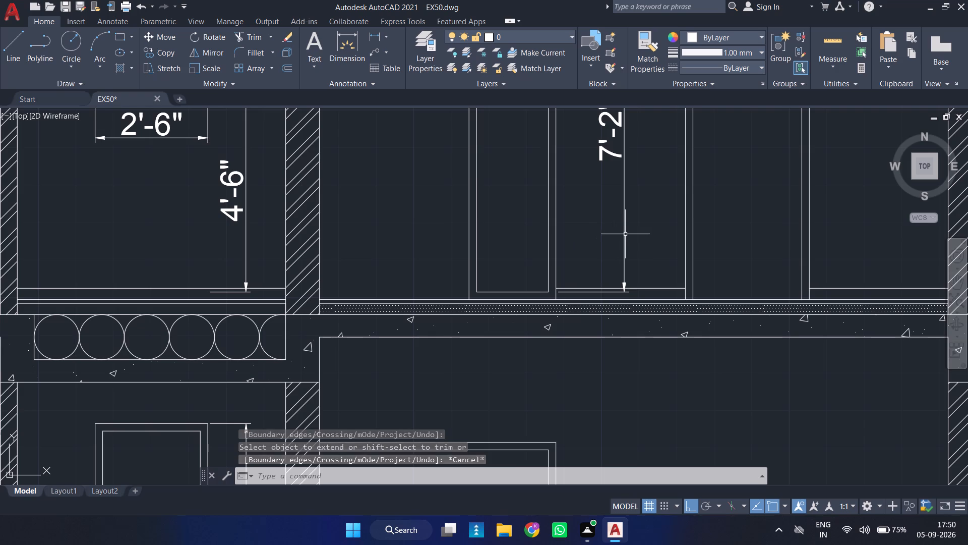
left_click(625, 234)
scroll(606, 266, "up", 2)
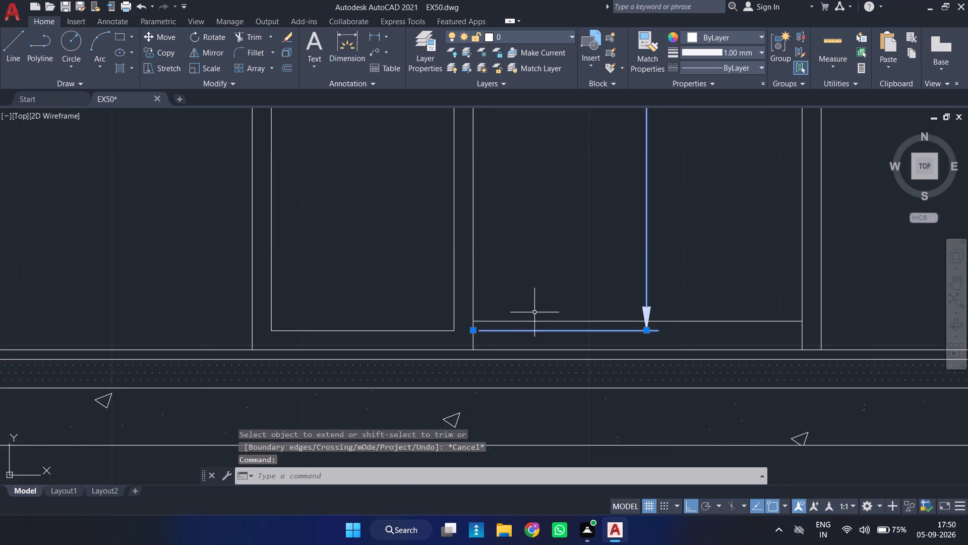
left_click(475, 332)
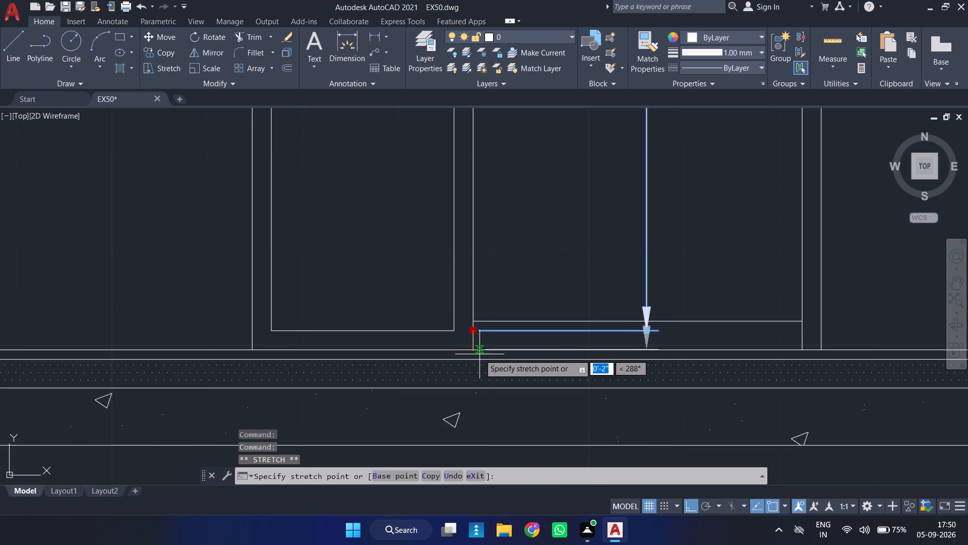
left_click(472, 351)
Move the two top frame lines of the upper-storey transomed door down 2 inches to meet the inner jamb line's upper end.
scroll(527, 319, "down", 3)
scroll(540, 277, "down", 1)
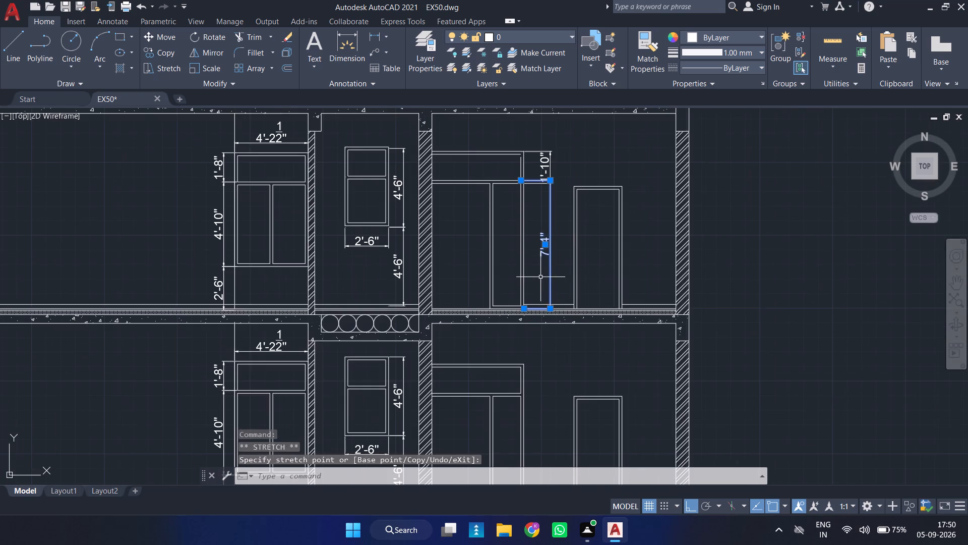
scroll(563, 204, "up", 2)
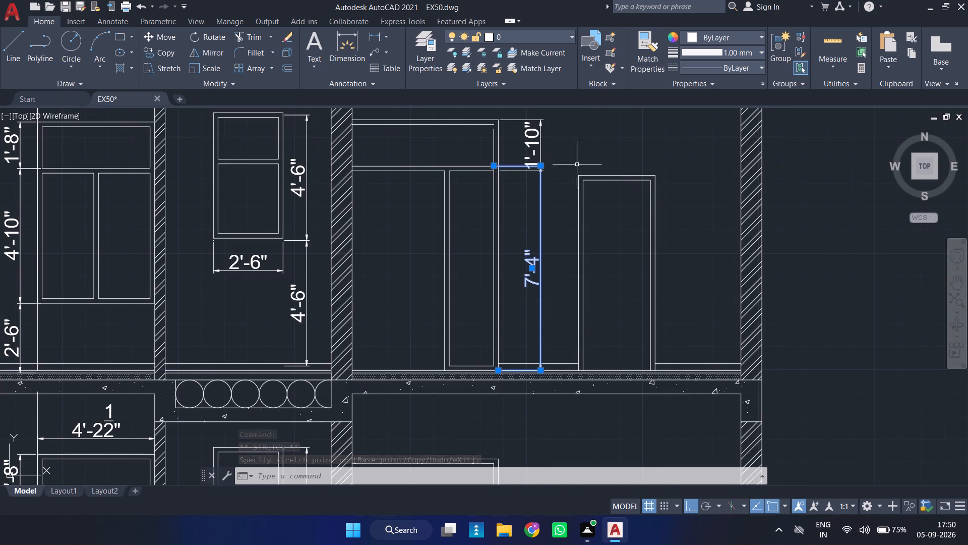
middle_click_drag(477, 159, 445, 283)
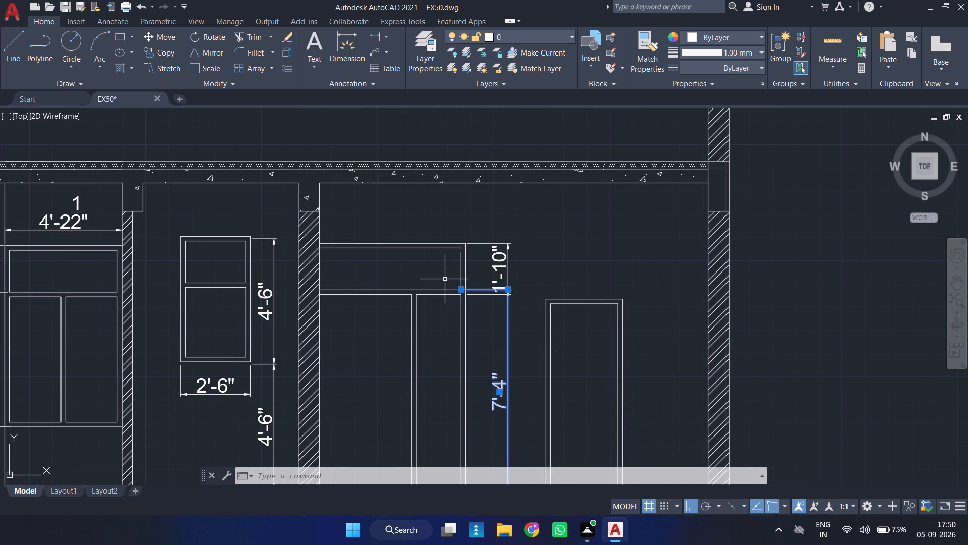
scroll(445, 264, "up", 2)
left_click(450, 242)
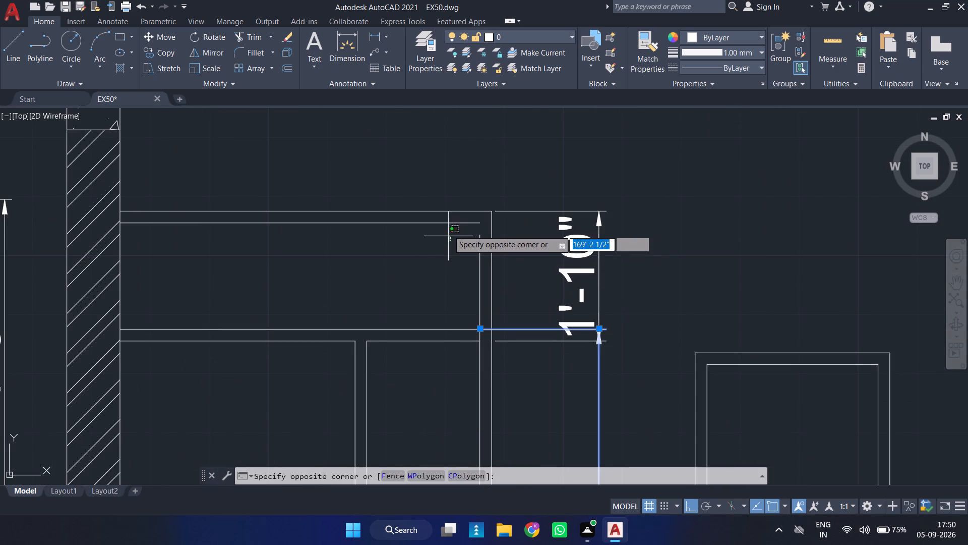
left_click(414, 203)
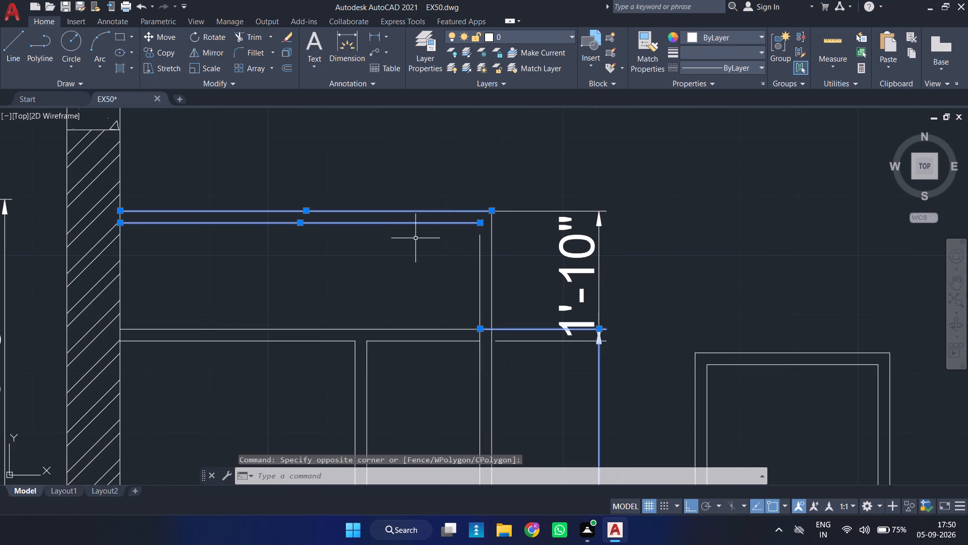
key("Escape")
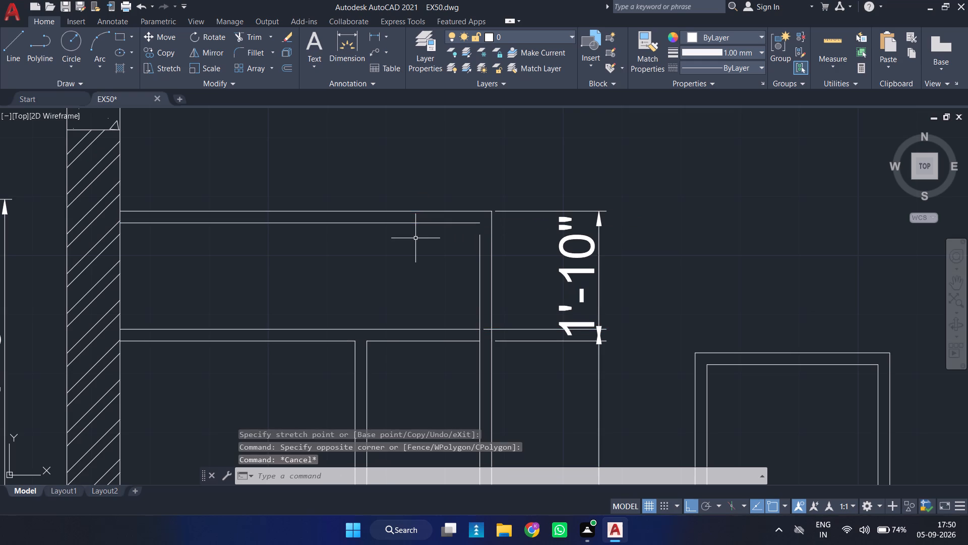
left_click(415, 238)
left_click(381, 191)
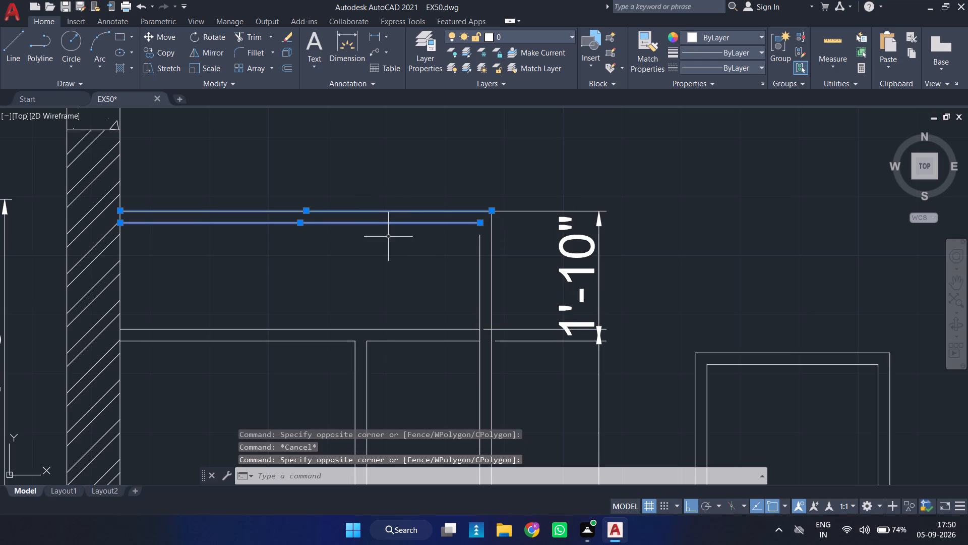
key("m")
key("Return")
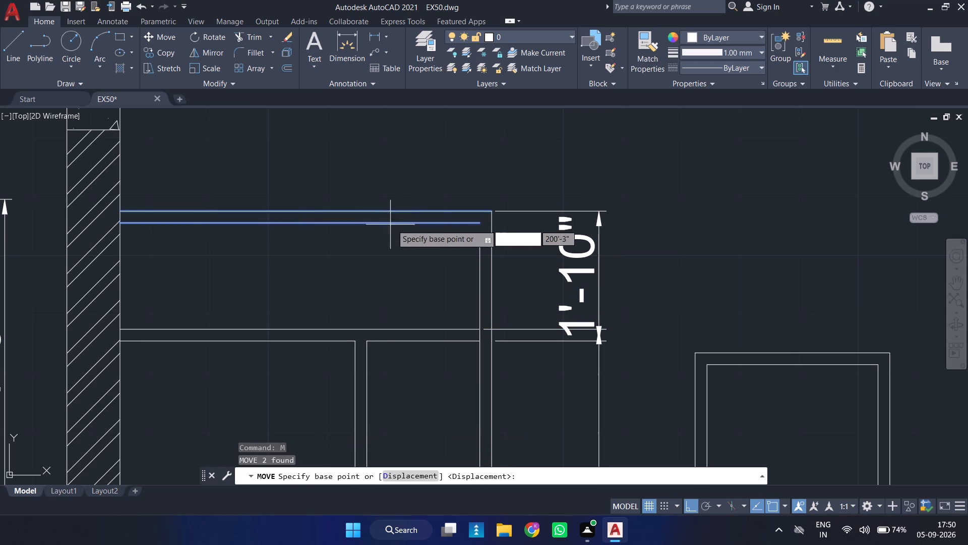
left_click(477, 221)
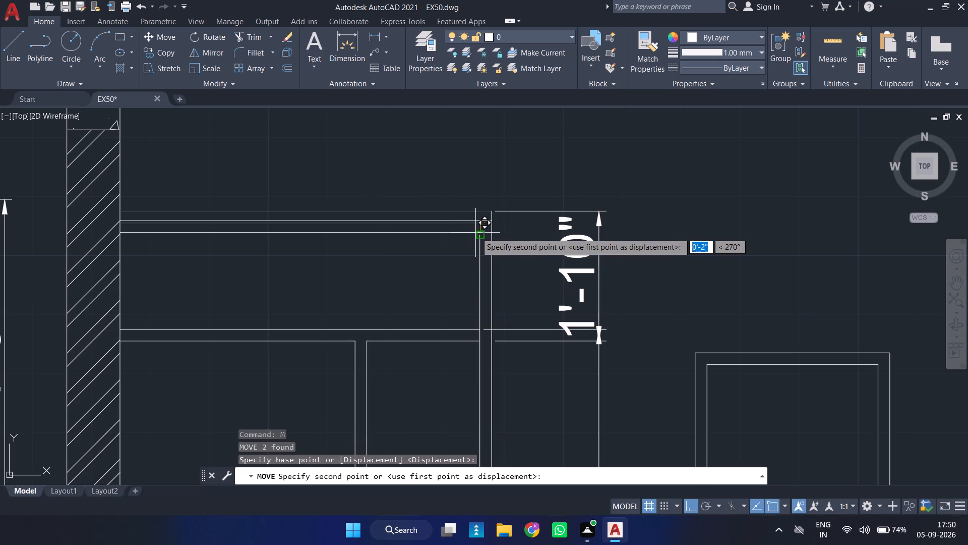
left_click(478, 234)
Add a horizontal linear dimension for the top frame line of the upper-storey transomed door, placed just above the frame.
scroll(526, 233, "down", 3)
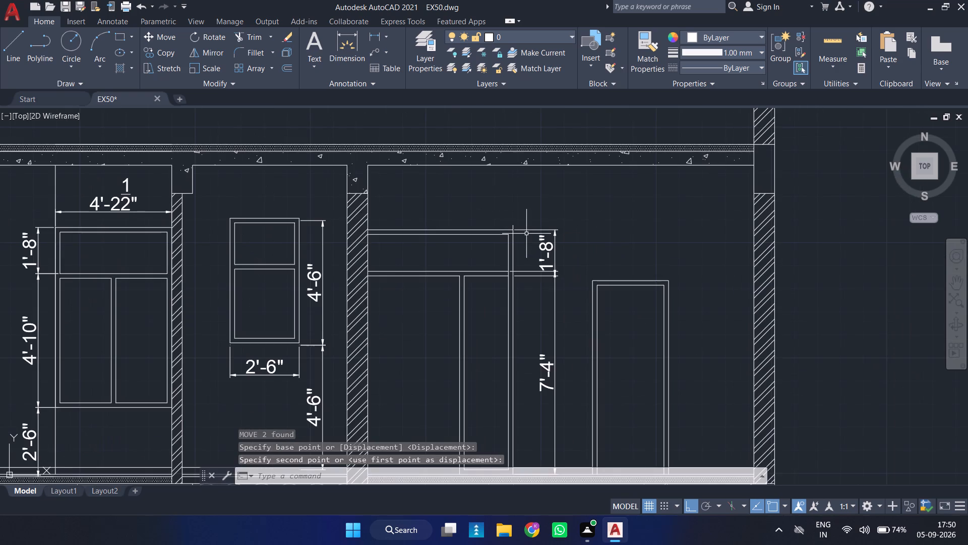
scroll(525, 229, "down", 2)
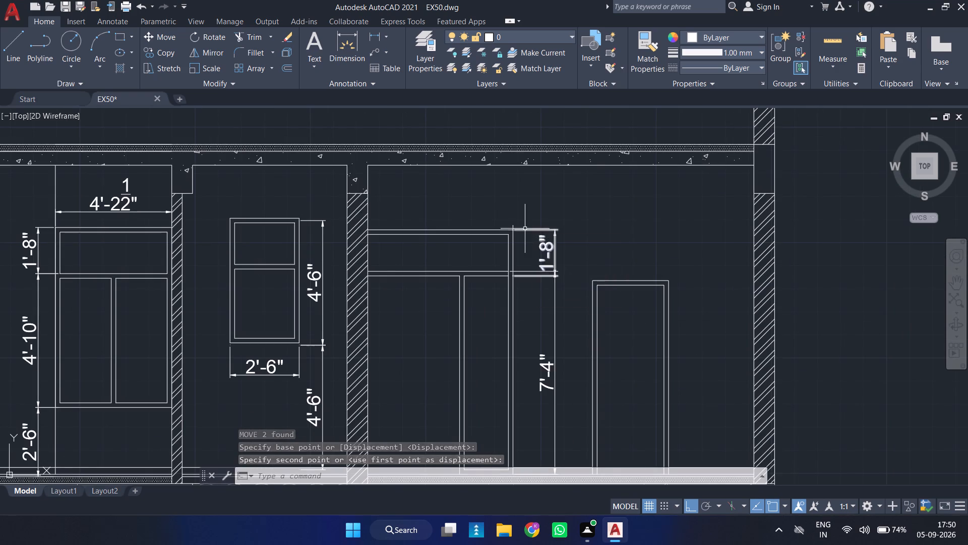
scroll(525, 229, "down", 1)
middle_click_drag(536, 244, 532, 230)
scroll(536, 244, "up", 1)
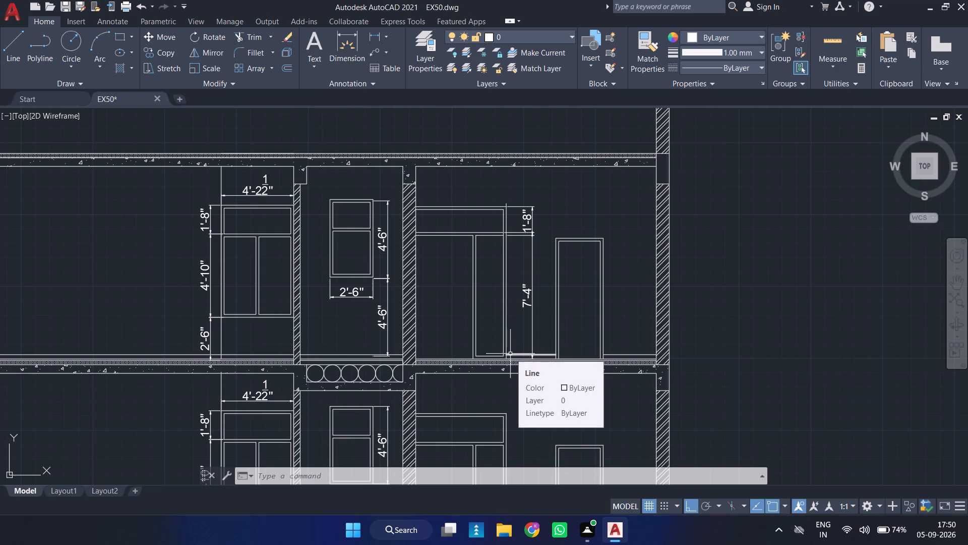
left_click(375, 41)
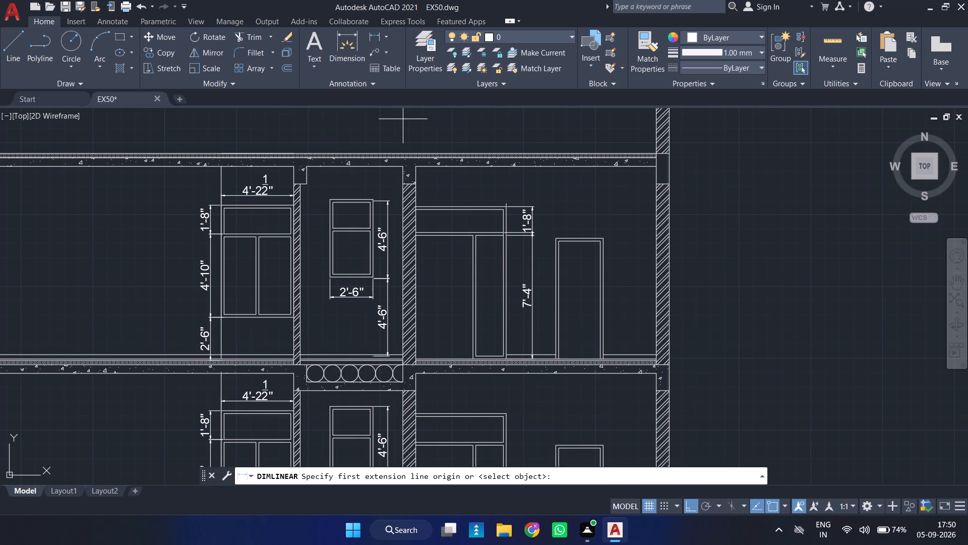
key("space")
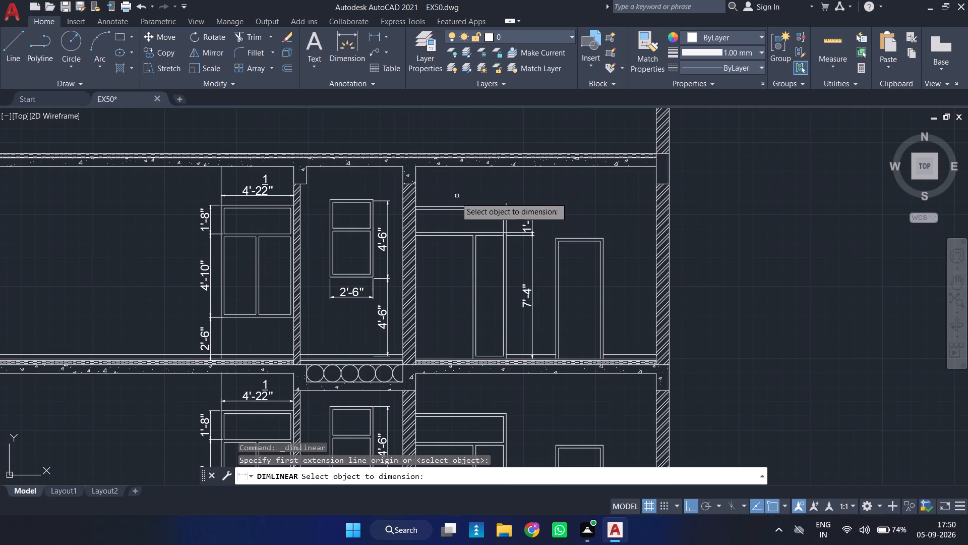
left_click(455, 205)
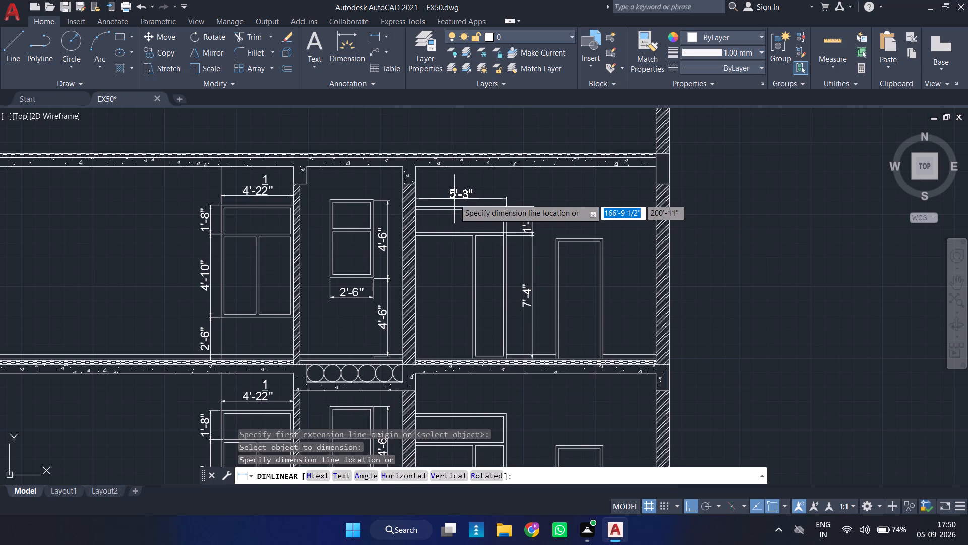
left_click(454, 199)
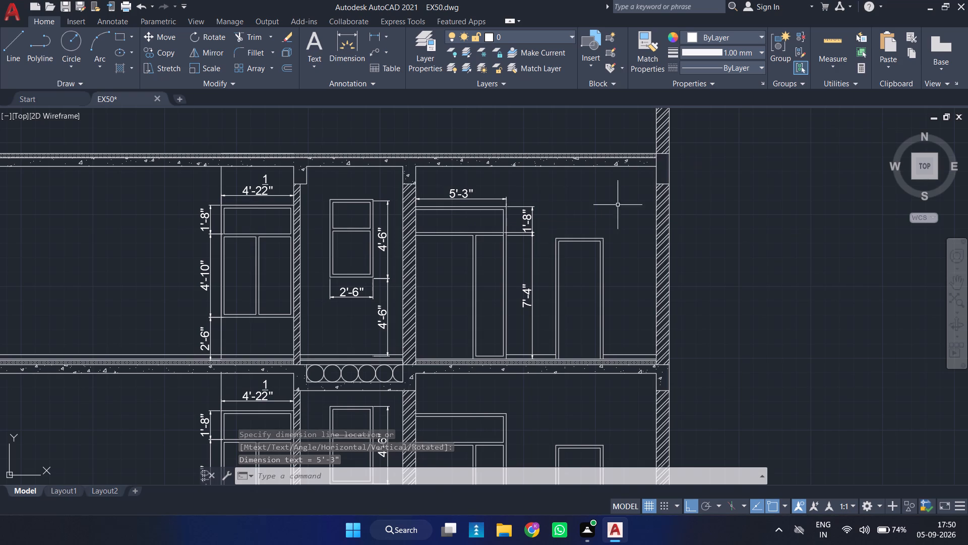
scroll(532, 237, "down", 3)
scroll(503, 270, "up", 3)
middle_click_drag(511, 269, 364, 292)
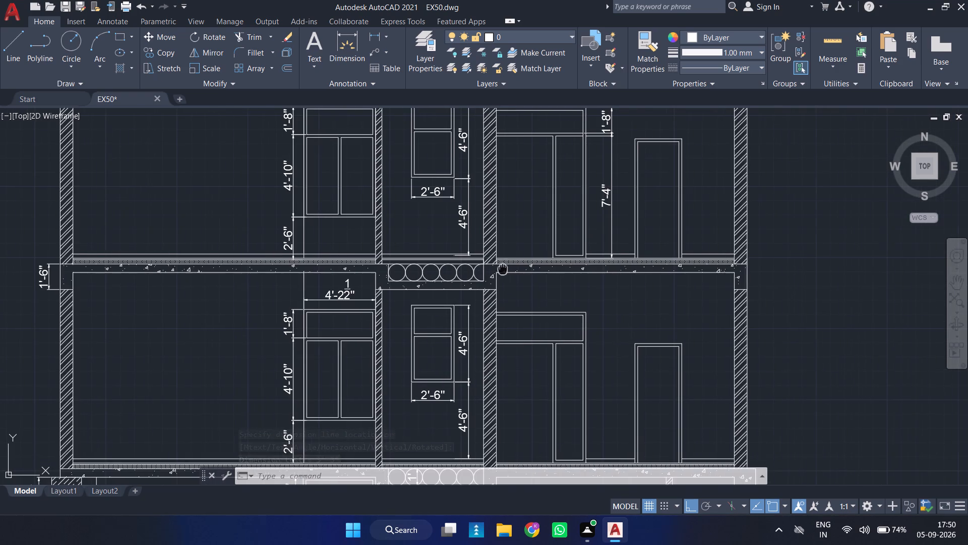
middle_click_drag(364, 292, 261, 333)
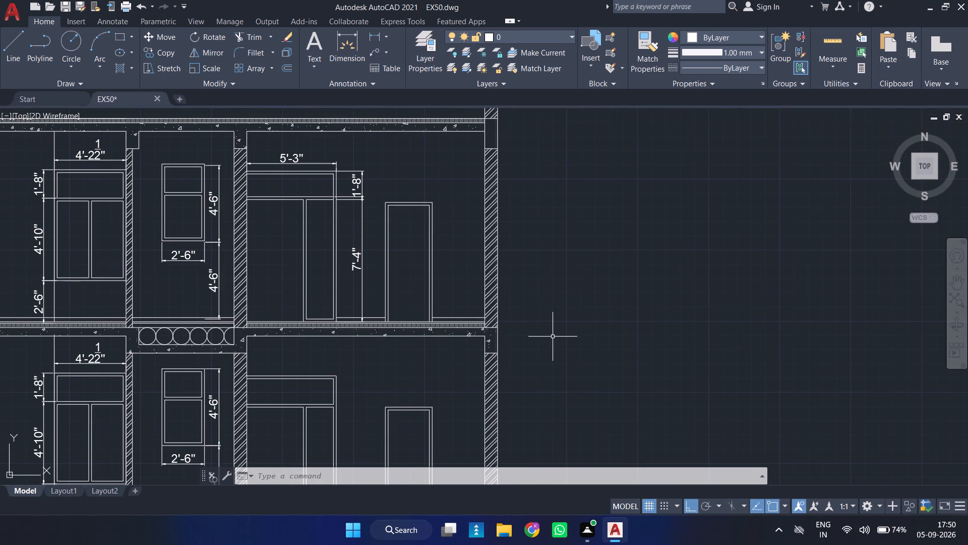
Add a horizontal linear dimension for the skirting line between the upper-storey transomed door and the plain door, placed just above the line.
scroll(360, 296, "up", 2)
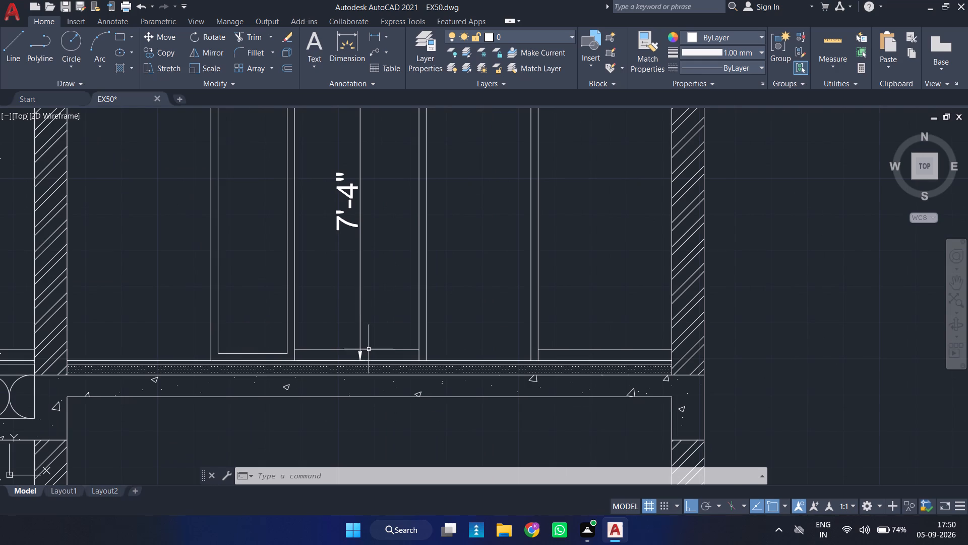
key("space")
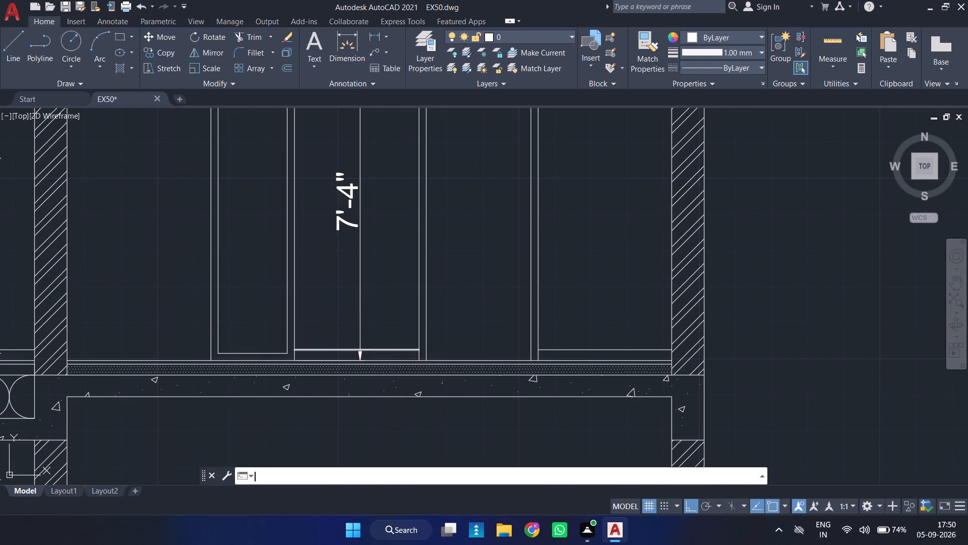
key("space")
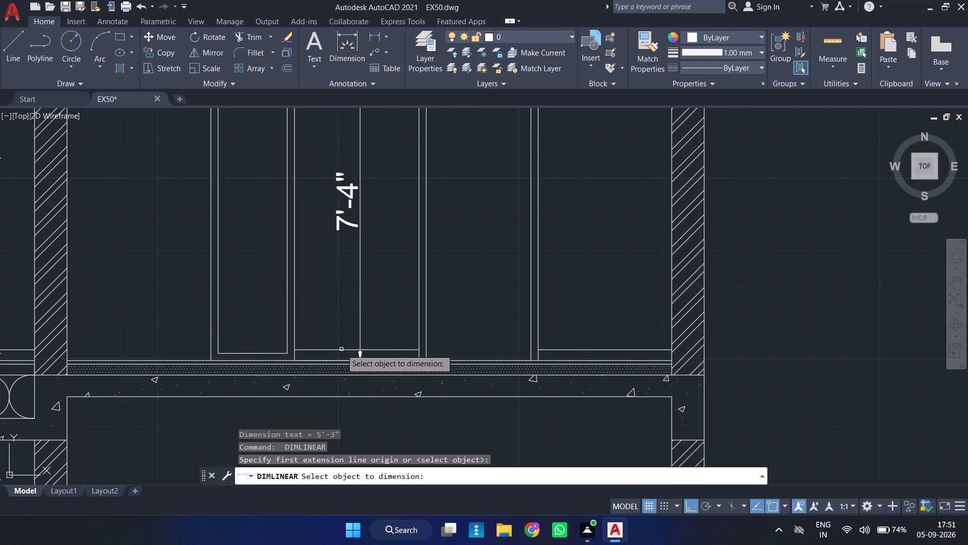
left_click(340, 350)
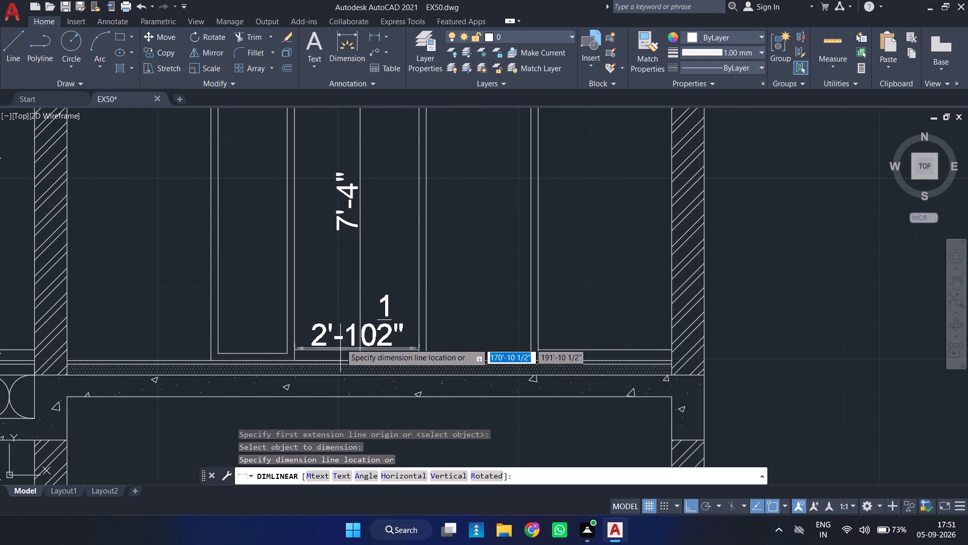
left_click(336, 324)
Add linear dimensions for the upper-storey plain door's outer frame: height between the door and the hatched outer wall, width just above the frame.
scroll(399, 339, "down", 2)
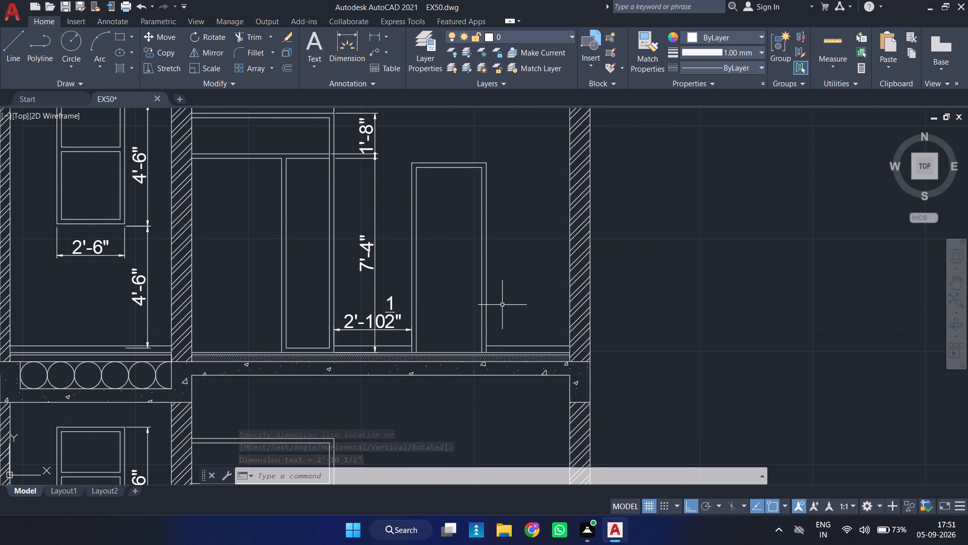
key("space")
key("space")
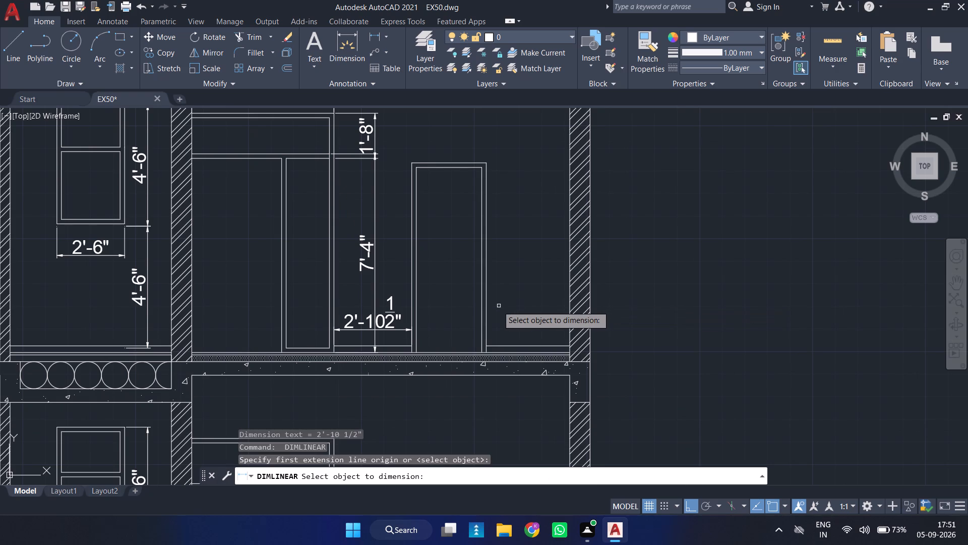
left_click(487, 307)
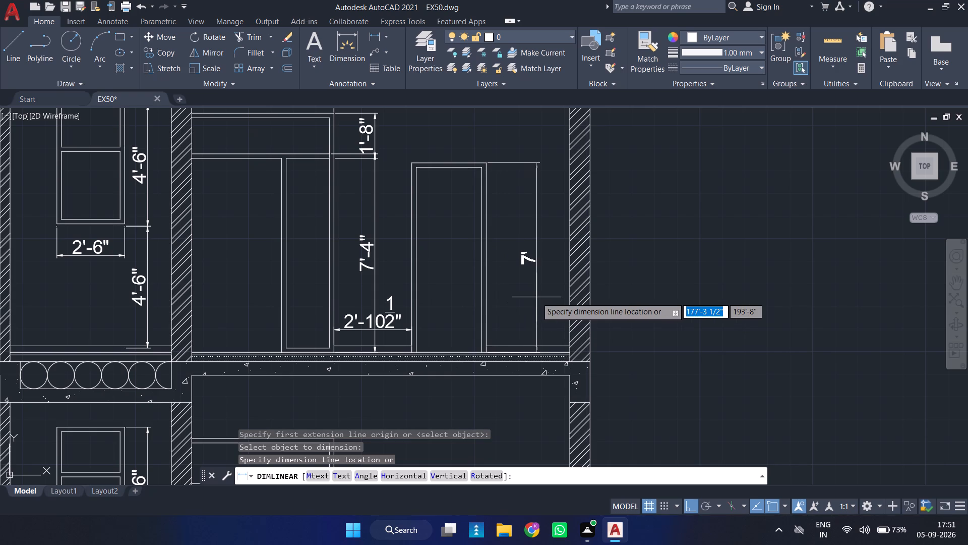
left_click(521, 297)
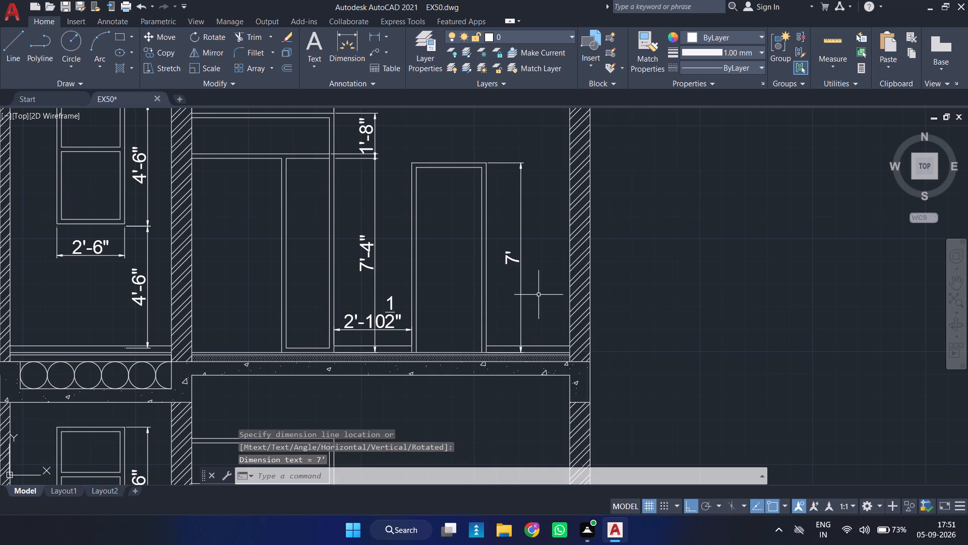
key("space")
key("space")
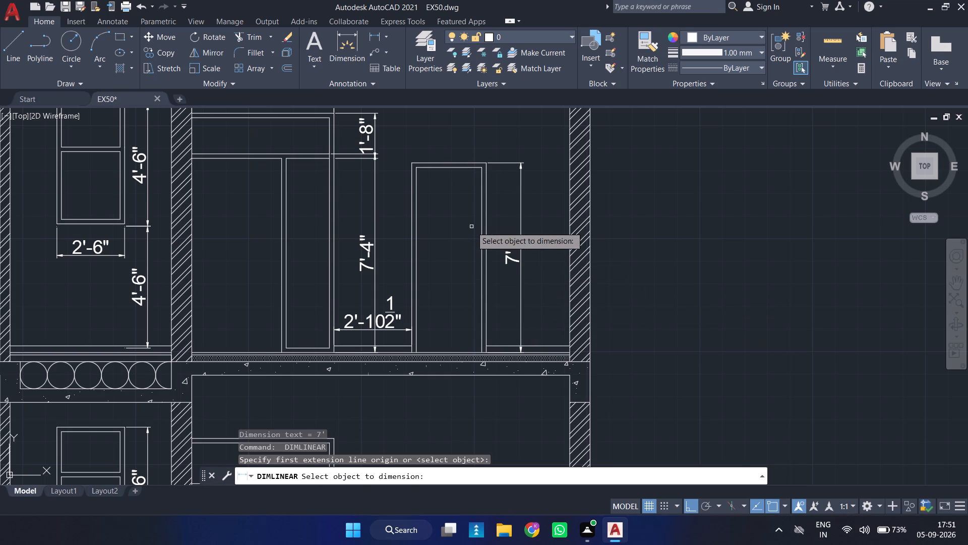
left_click(428, 163)
left_click(428, 150)
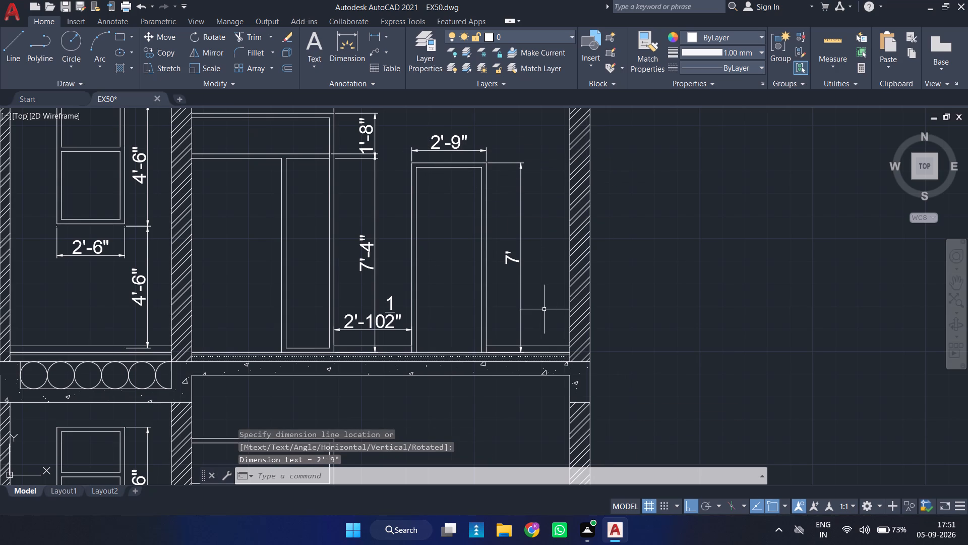
Save the drawing.
key("ctrl+s")
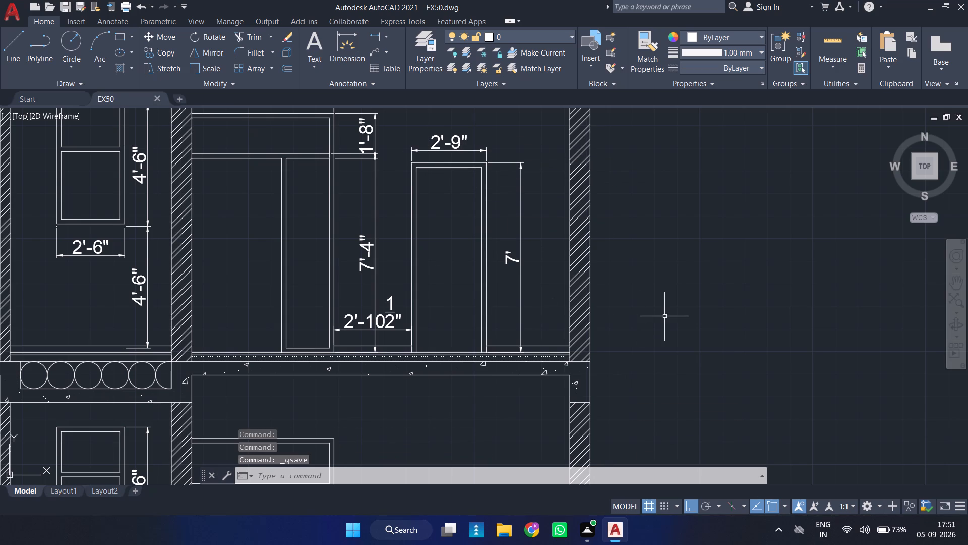
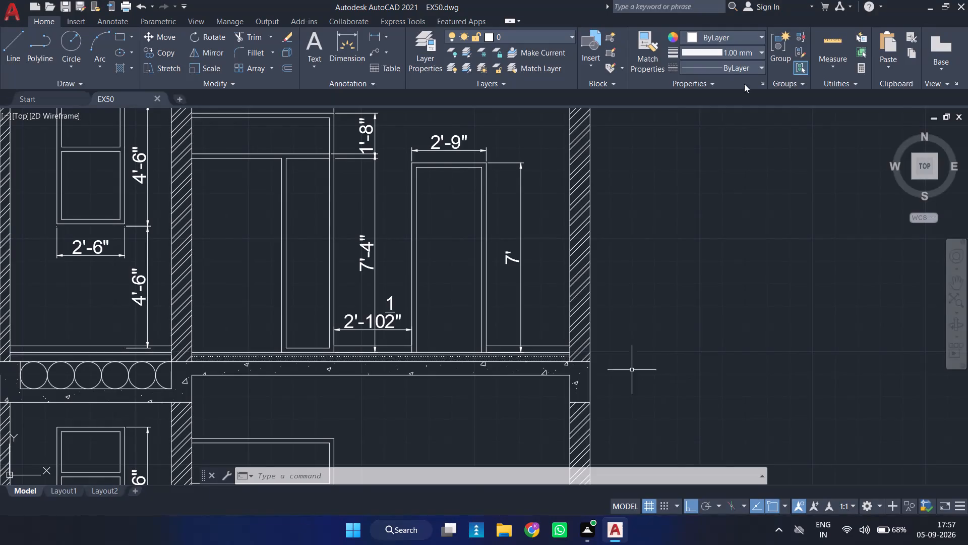
Copy the 5'-3", 1'-8", 2'-9" and 7' door dimensions from the top storey 12' straight down onto the matching doors of the storey below.
scroll(664, 327, "down", 3)
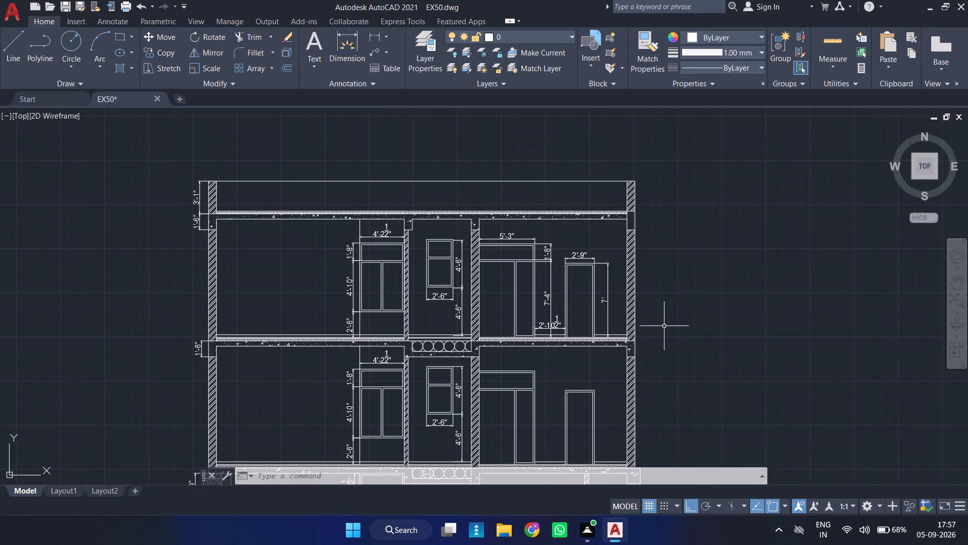
middle_click_drag(672, 346, 722, 269)
scroll(612, 276, "up", 2)
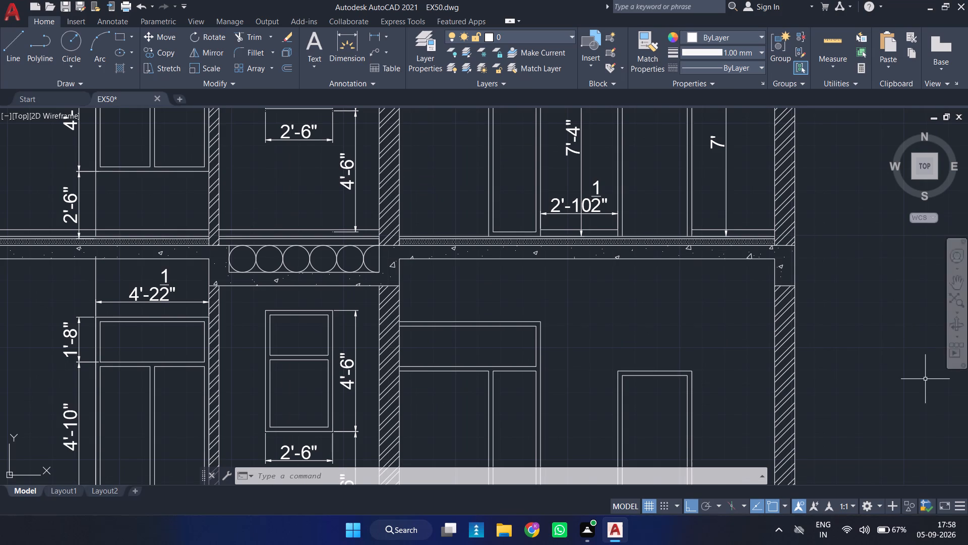
scroll(870, 378, "down", 3)
scroll(832, 354, "up", 2)
middle_click_drag(820, 346, 701, 285)
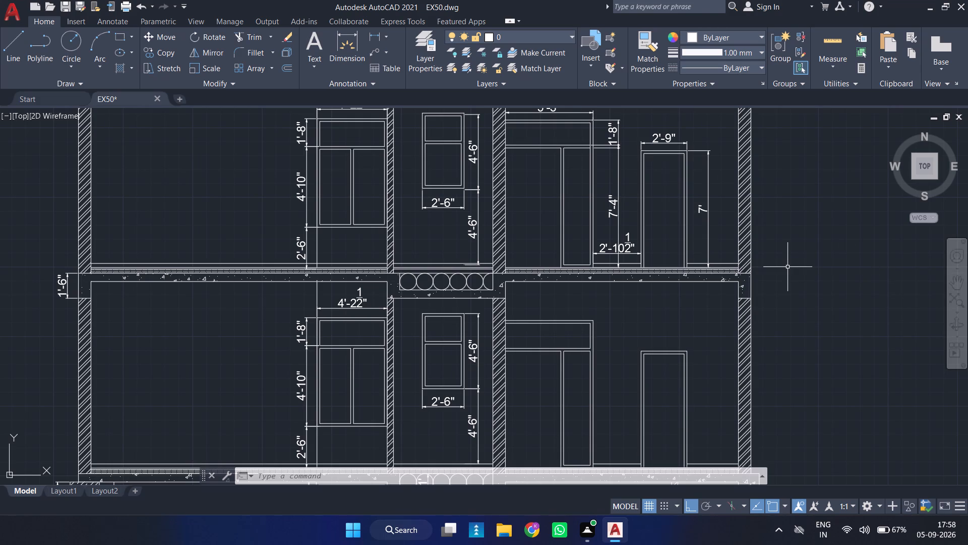
scroll(547, 169, "down", 2)
middle_click_drag(544, 188, 513, 257)
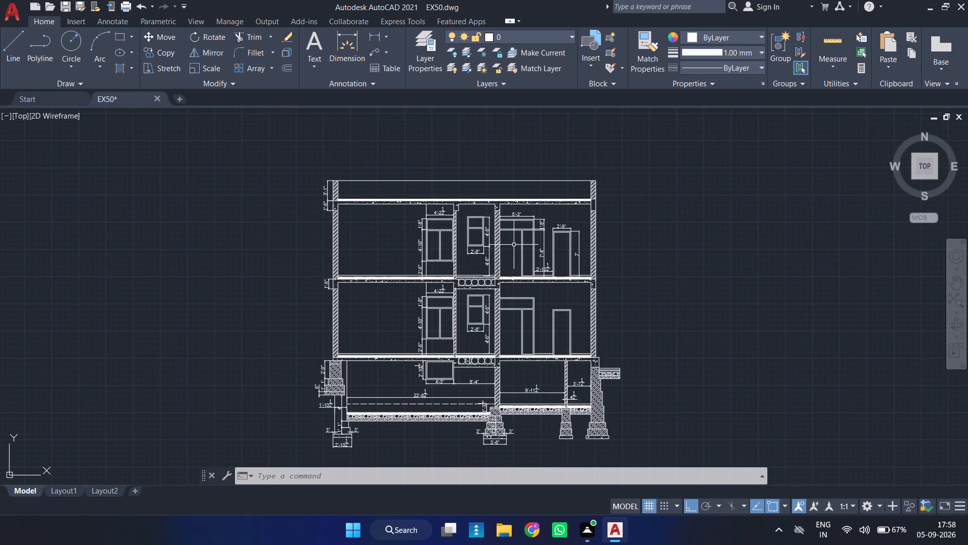
scroll(517, 237, "up", 2)
left_click(558, 183)
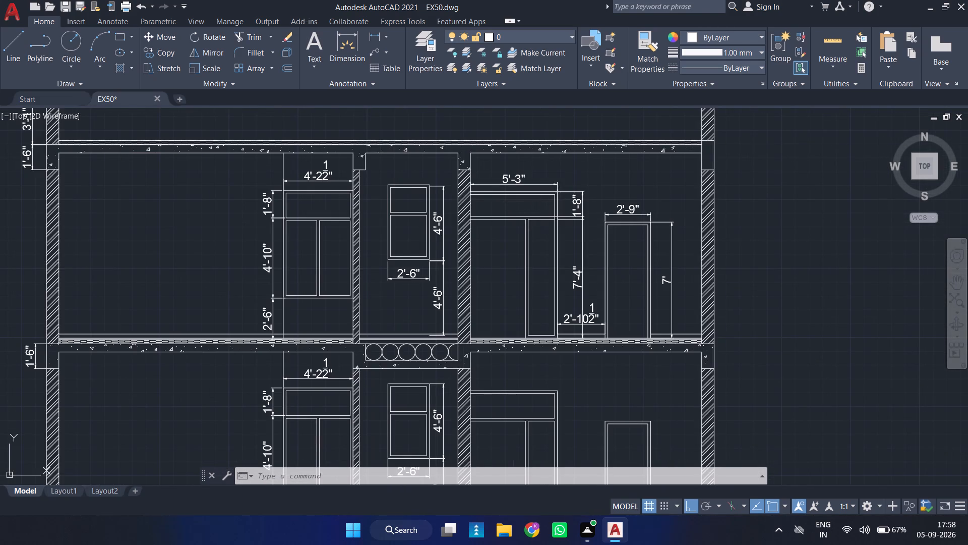
left_click(582, 194)
left_click(644, 212)
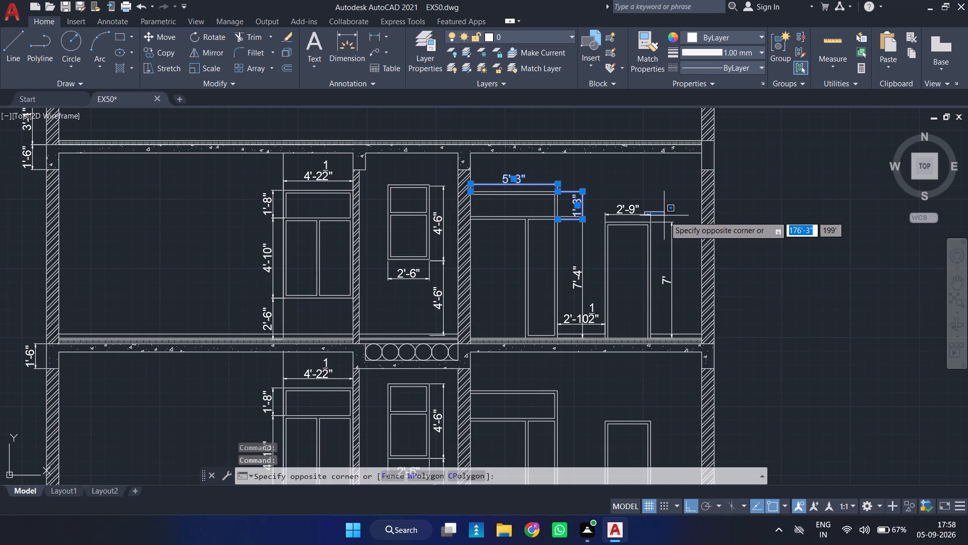
left_click(675, 229)
left_click(677, 230)
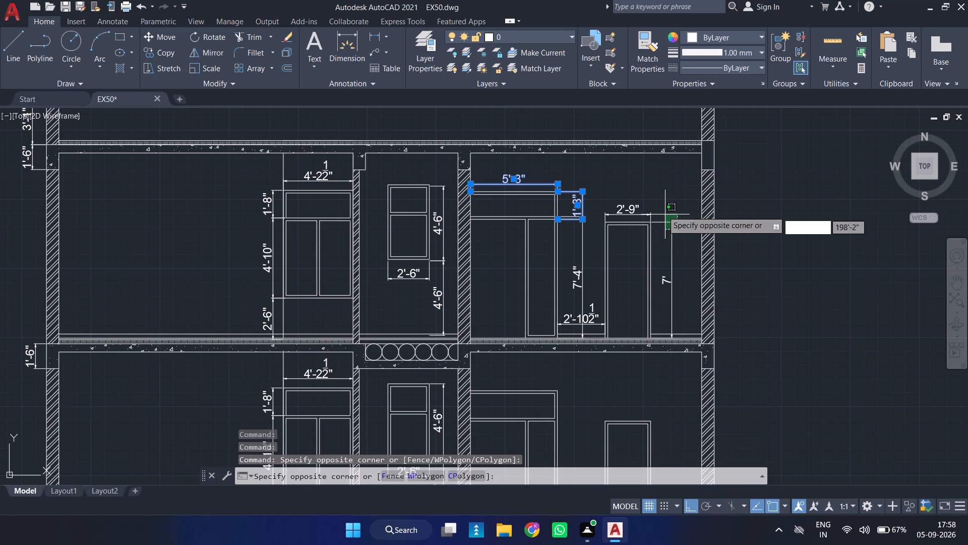
left_click(658, 202)
left_click(633, 210)
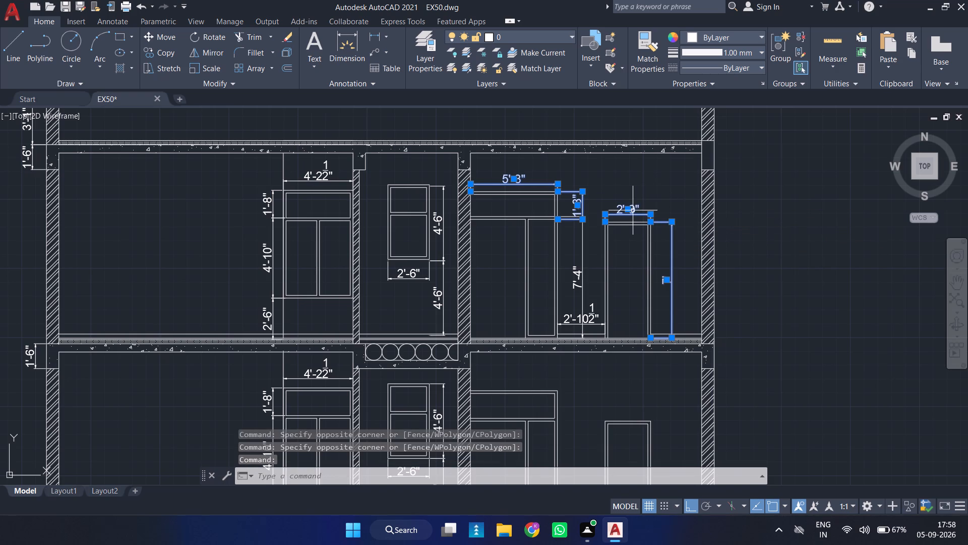
scroll(580, 292, "down", 2)
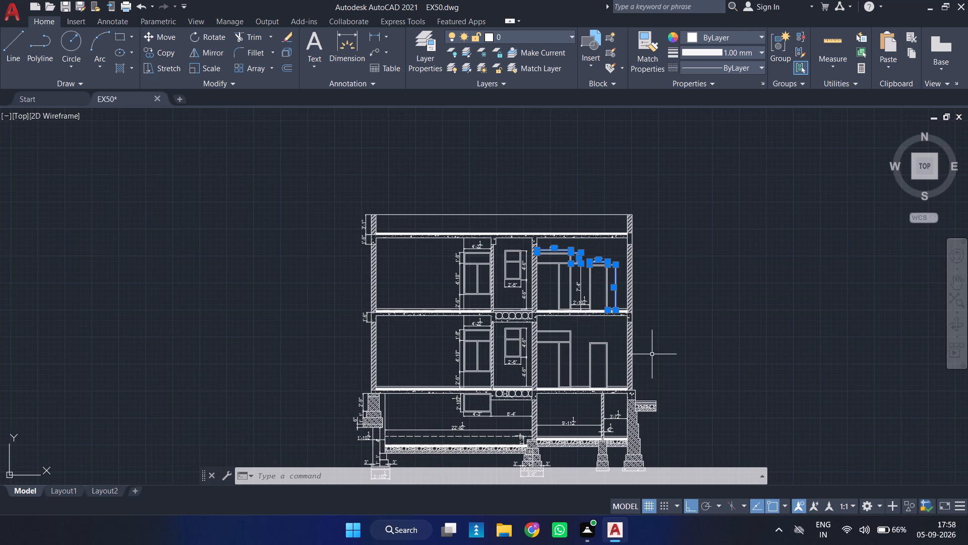
type("CO")
key("Return")
scroll(596, 285, "up", 3)
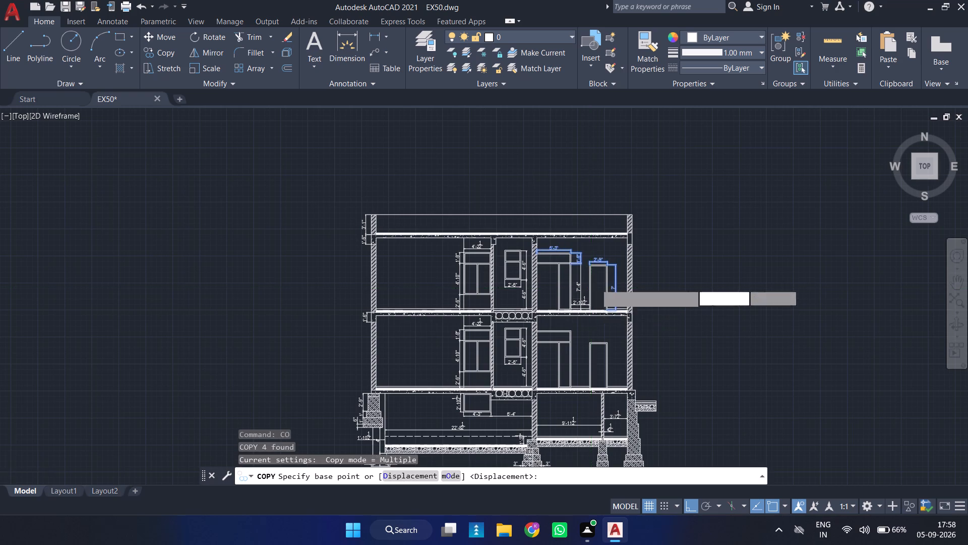
scroll(616, 231, "up", 2)
left_click(623, 235)
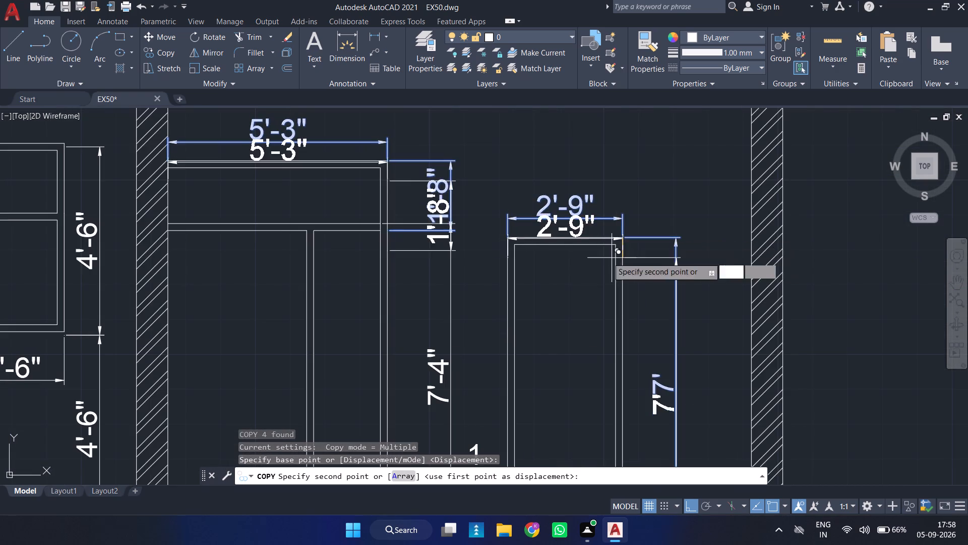
scroll(609, 269, "down", 3)
middle_click_drag(619, 316, 586, 182)
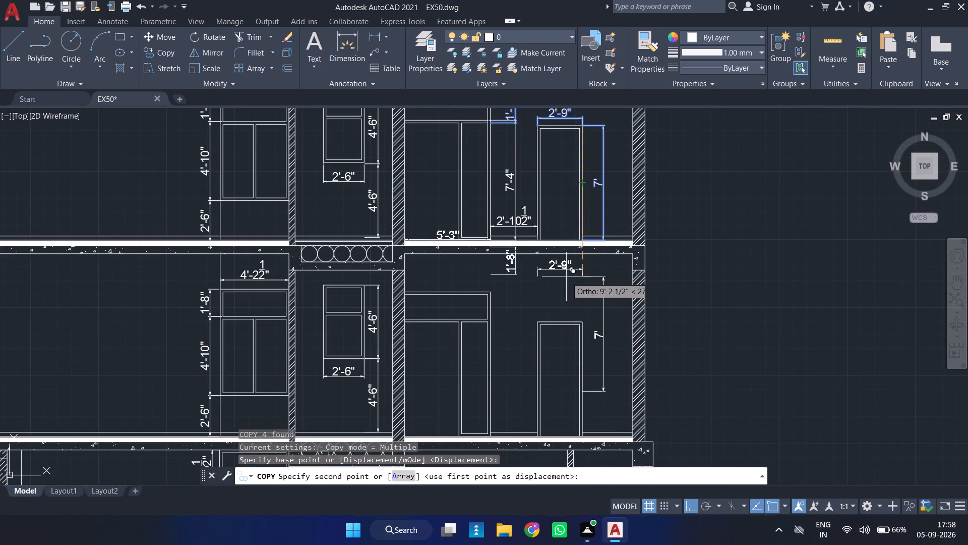
left_click(583, 320)
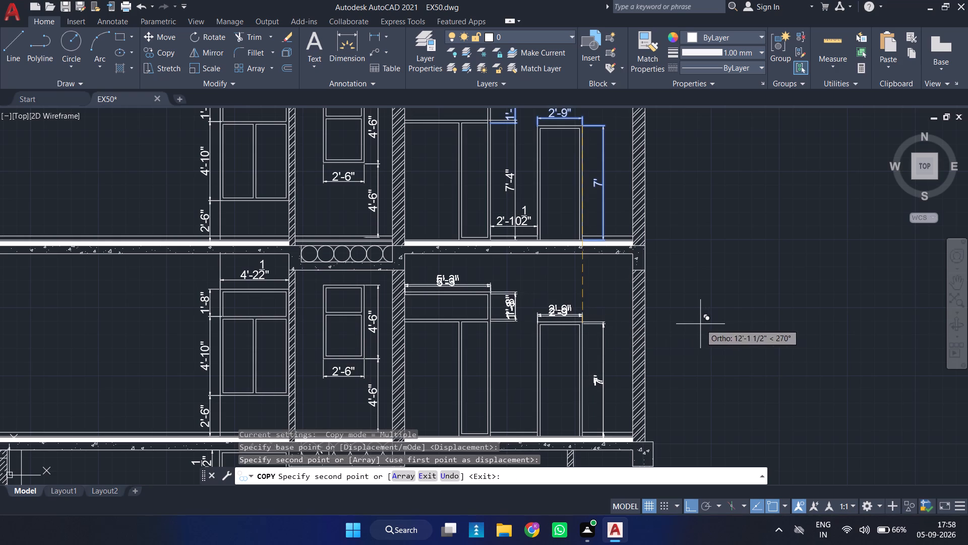
key("Escape")
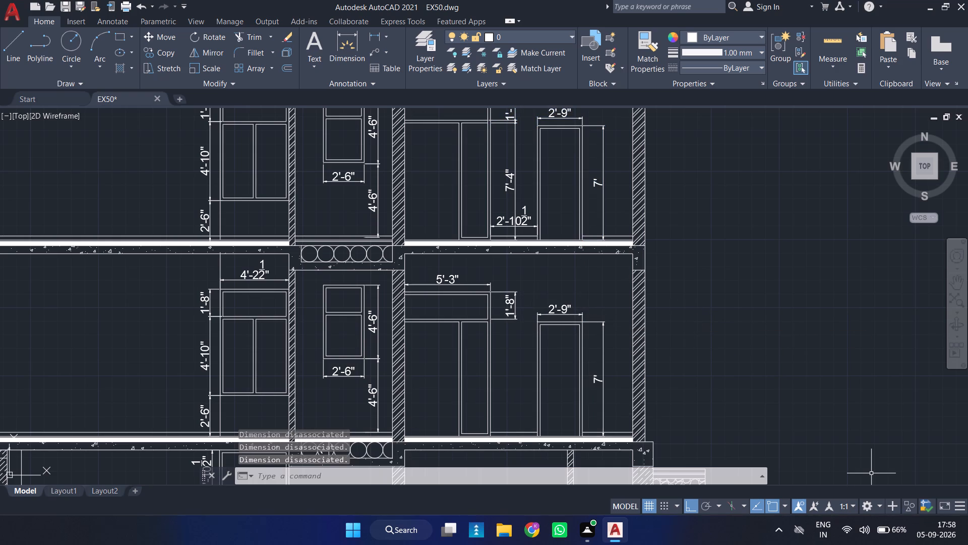
Stretch the lower end of the inner frame line beside the 7'-4" dimension down to the floor line on the top storey's wide door.
scroll(433, 325, "down", 3)
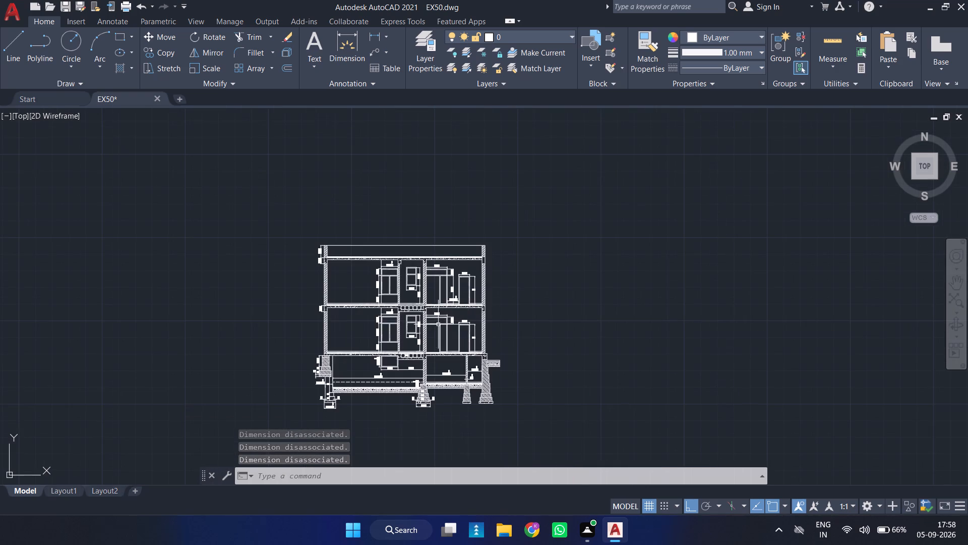
scroll(454, 326, "up", 2)
middle_click_drag(437, 246, 437, 294)
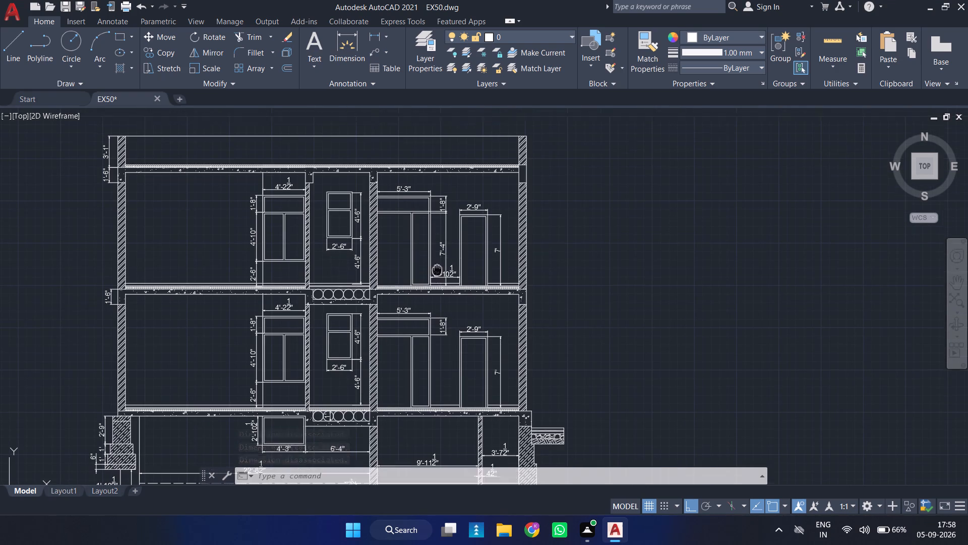
middle_click_drag(437, 294, 437, 314)
scroll(435, 307, "up", 2)
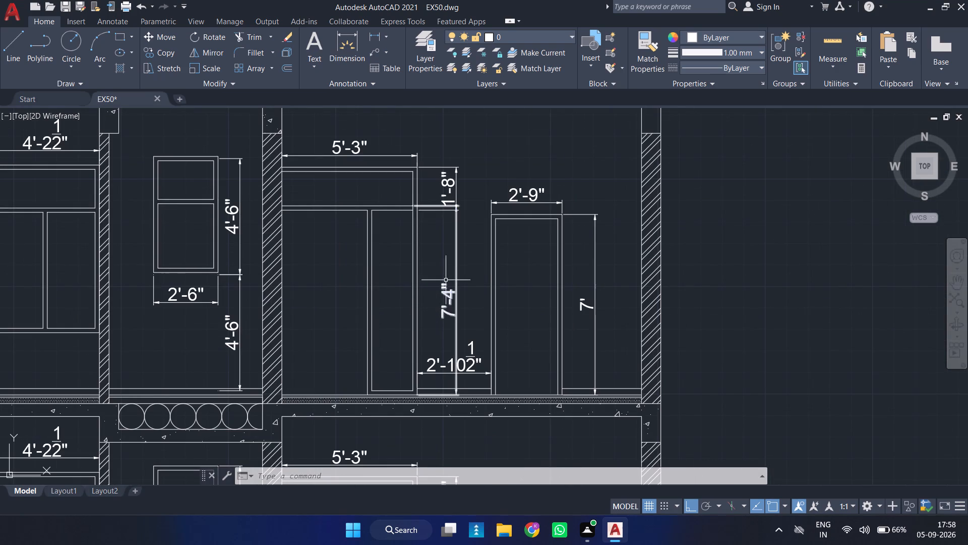
left_click(431, 269)
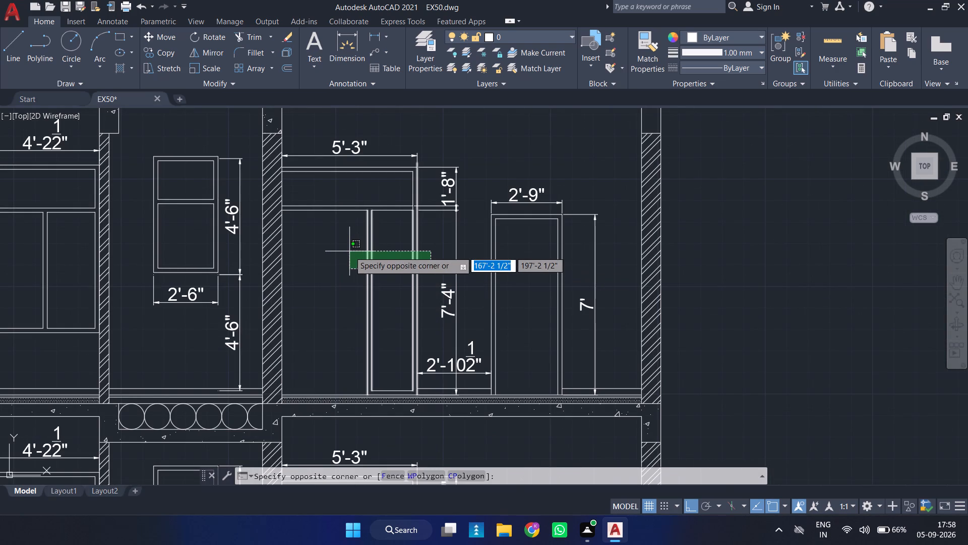
left_click(349, 251)
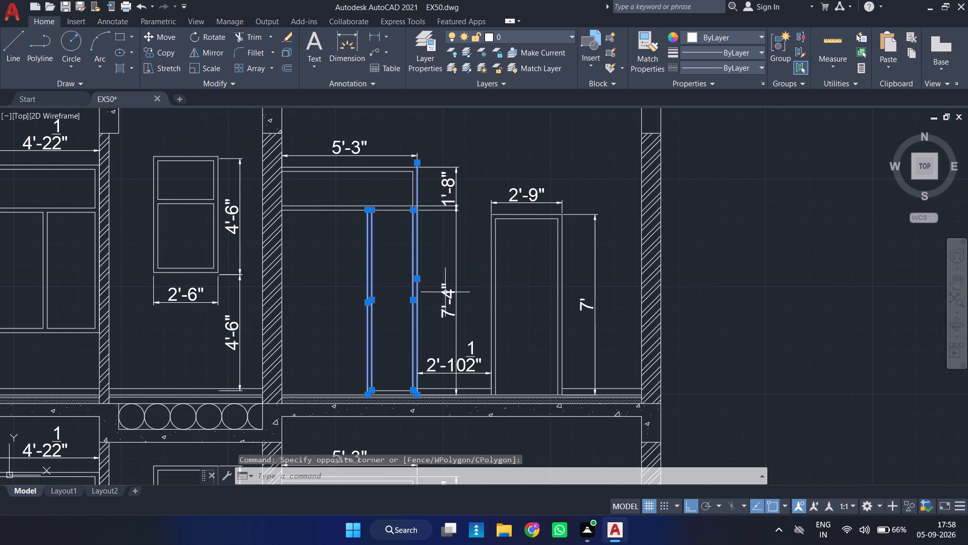
scroll(449, 298, "up", 2)
scroll(450, 299, "down", 2)
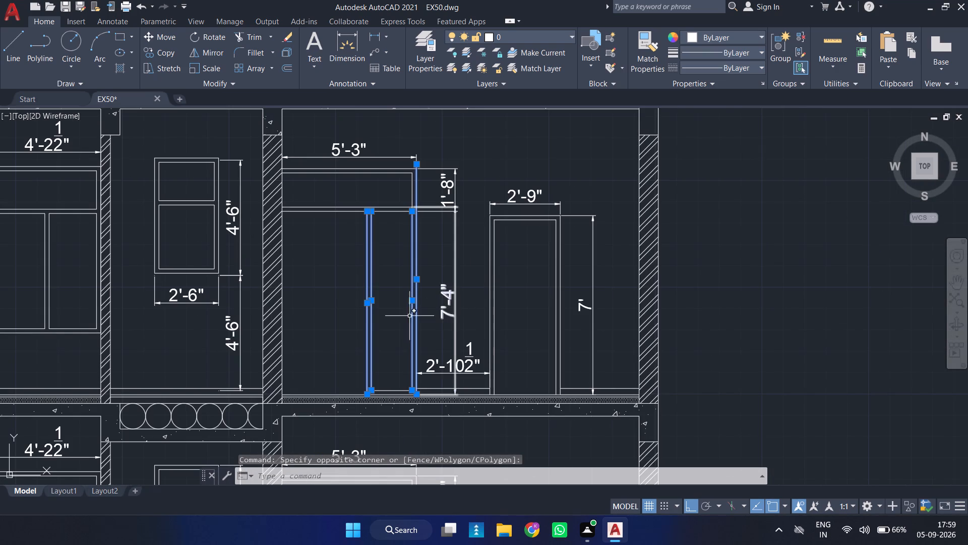
scroll(416, 393, "up", 2)
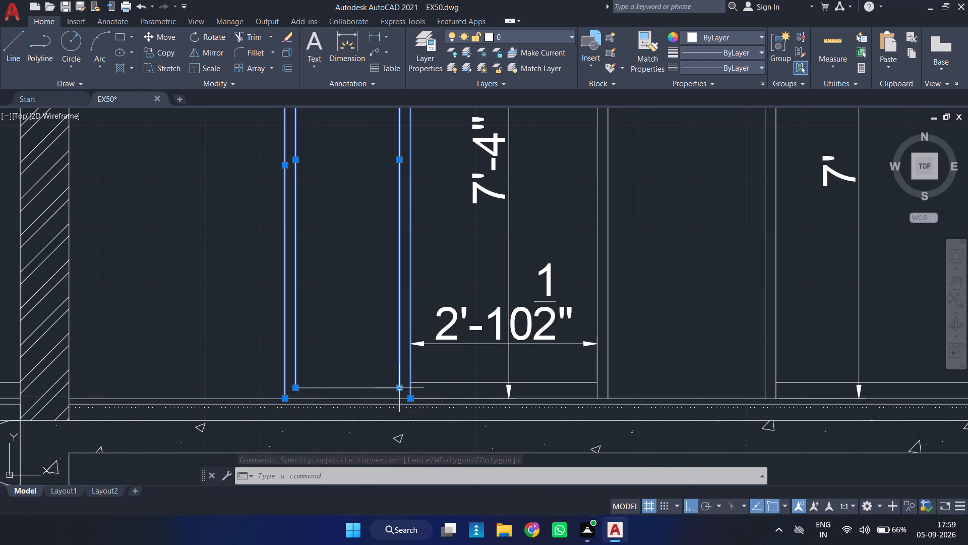
left_click(398, 388)
left_click(403, 398)
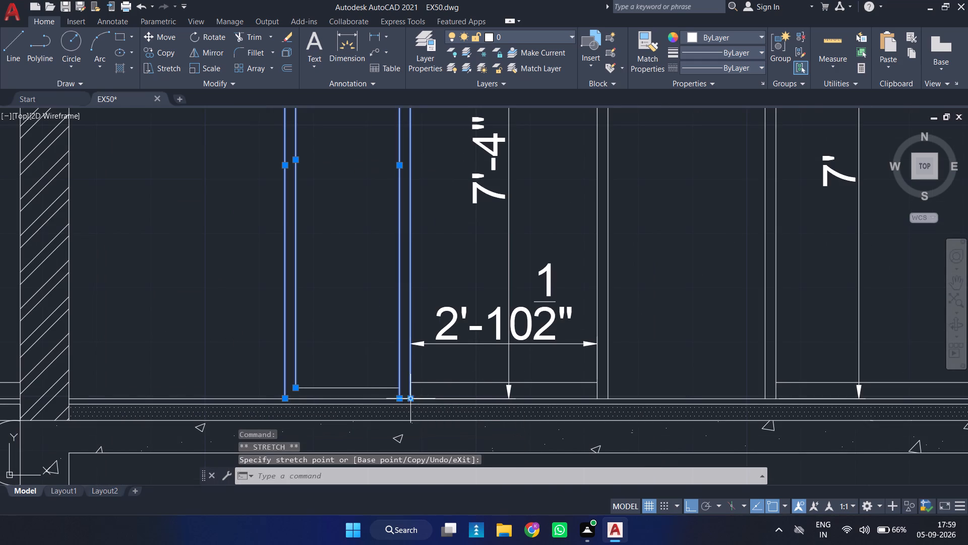
scroll(434, 375, "down", 3)
scroll(437, 375, "up", 2)
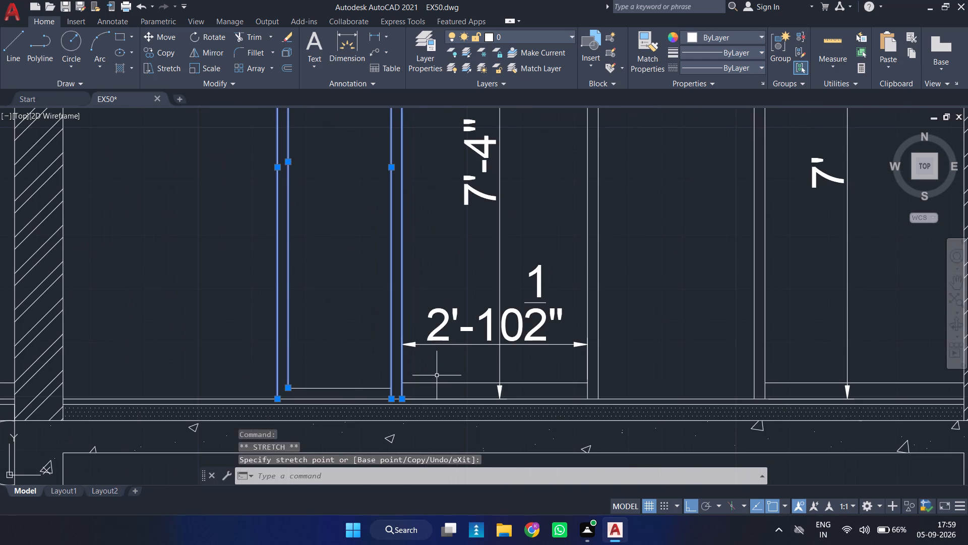
key("ctrl+z")
Copy the 7'-4" door height dimension from the top storey to the matching door below, aligning its lower end with that floor line.
scroll(437, 376, "down", 3)
scroll(437, 373, "up", 2)
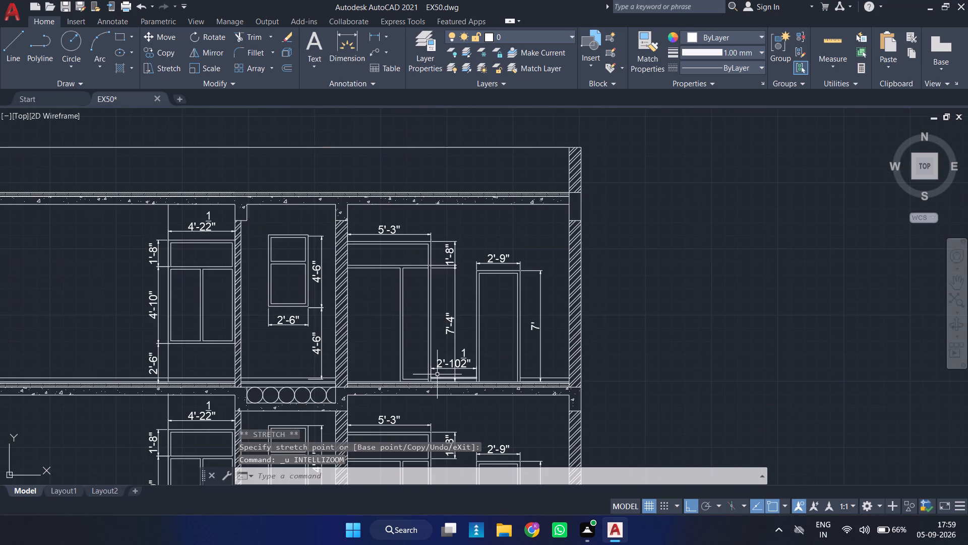
scroll(437, 373, "up", 1)
scroll(439, 372, "down", 6)
scroll(439, 374, "up", 3)
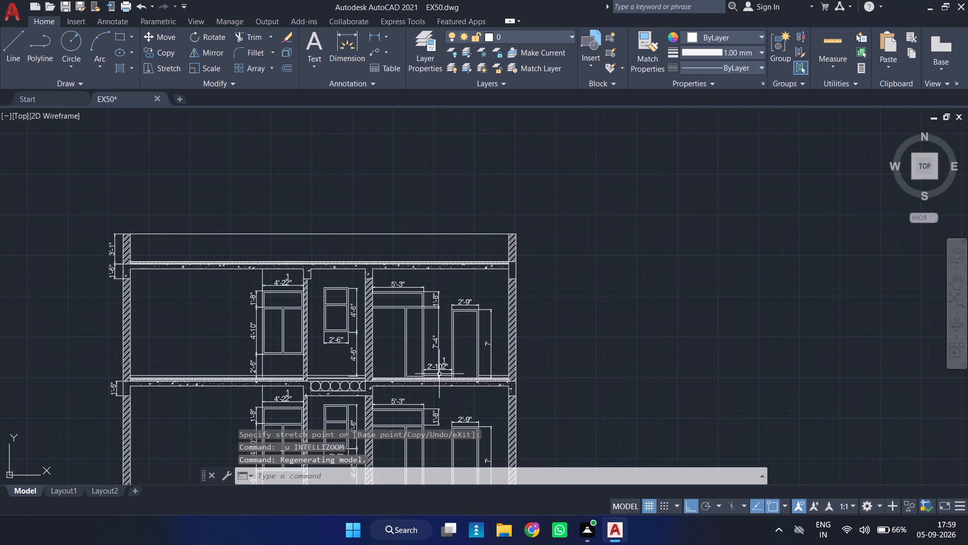
middle_click_drag(439, 374, 417, 307)
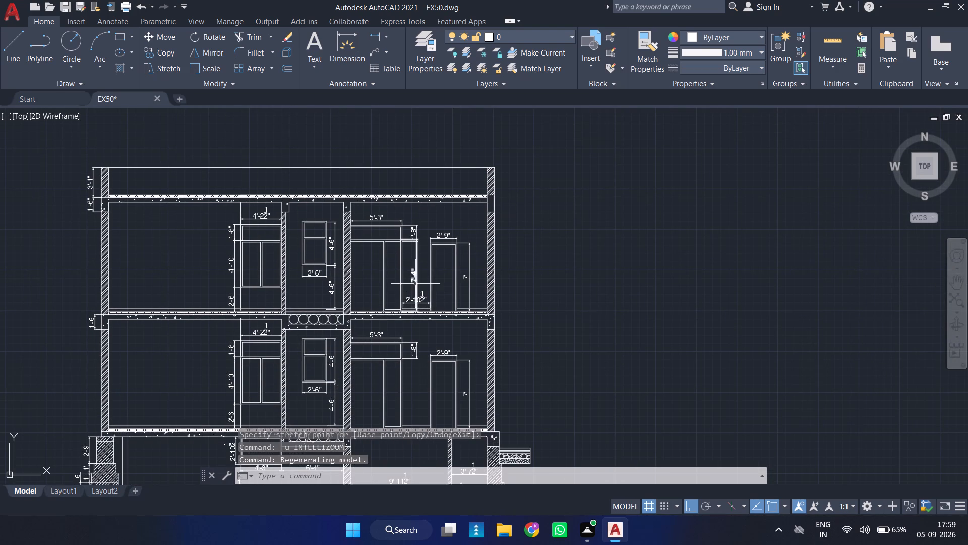
left_click(415, 283)
key("c")
key("o")
key("Return")
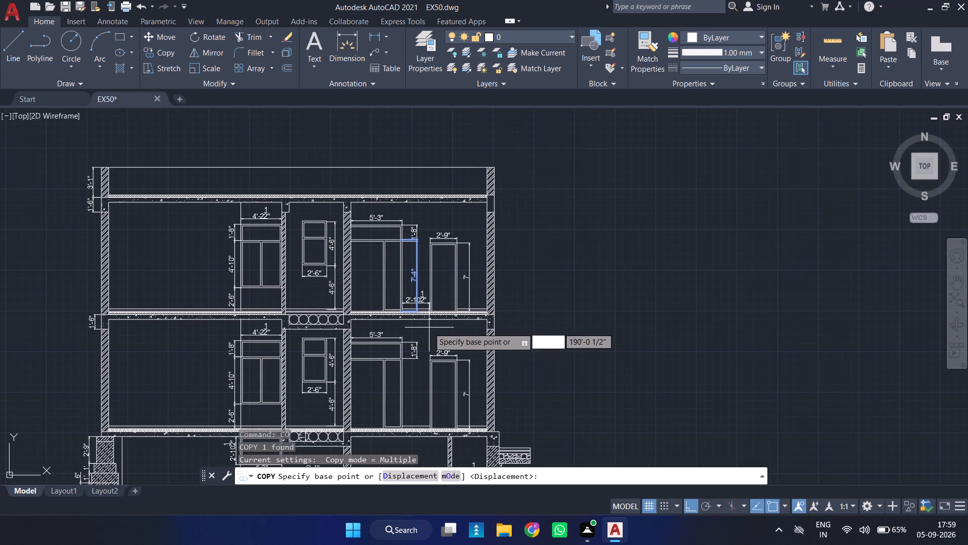
scroll(411, 294, "up", 3)
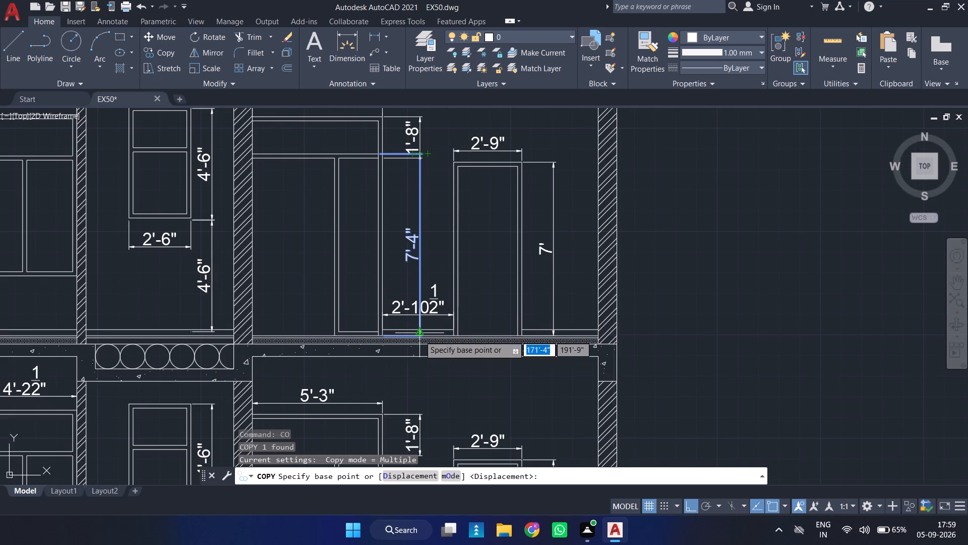
scroll(419, 336, "up", 2)
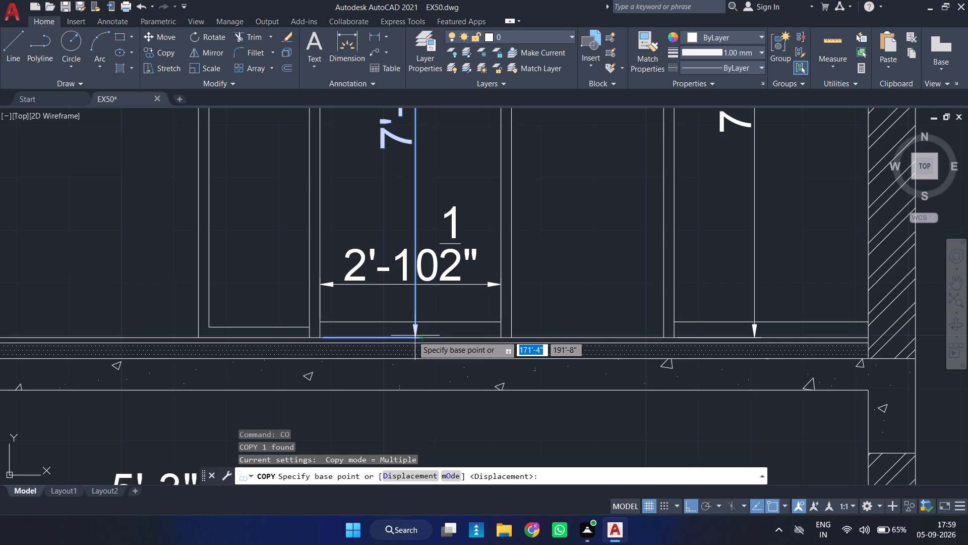
left_click(416, 338)
scroll(434, 347, "down", 4)
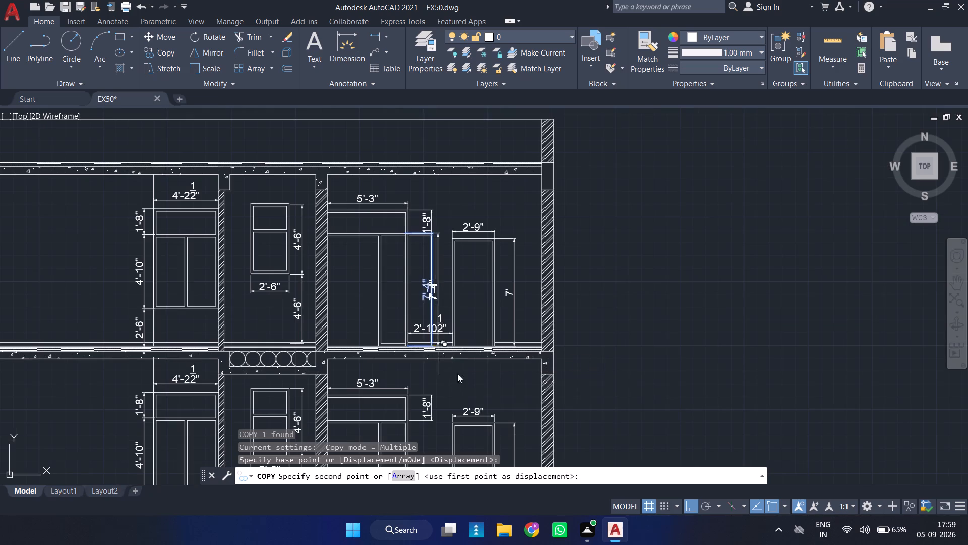
middle_click_drag(479, 402, 402, 235)
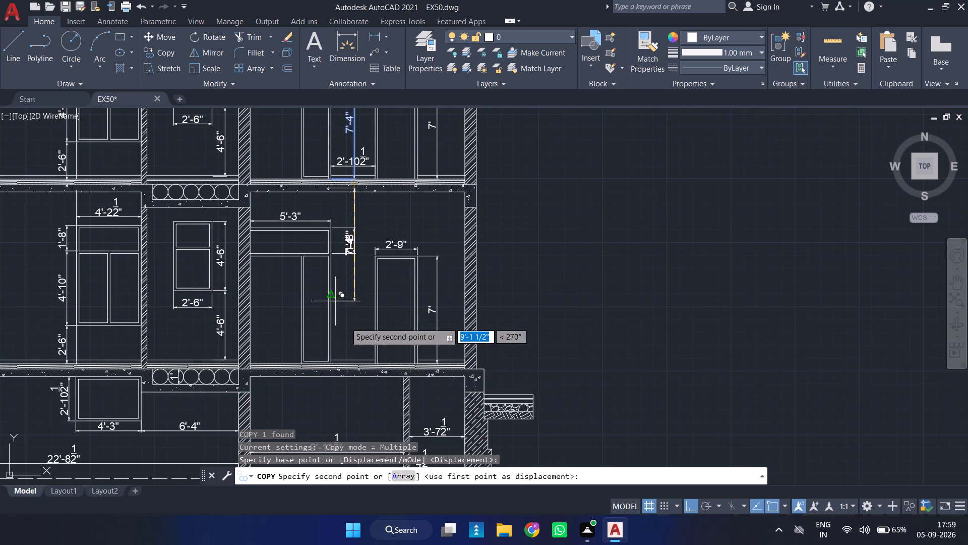
scroll(350, 362, "up", 3)
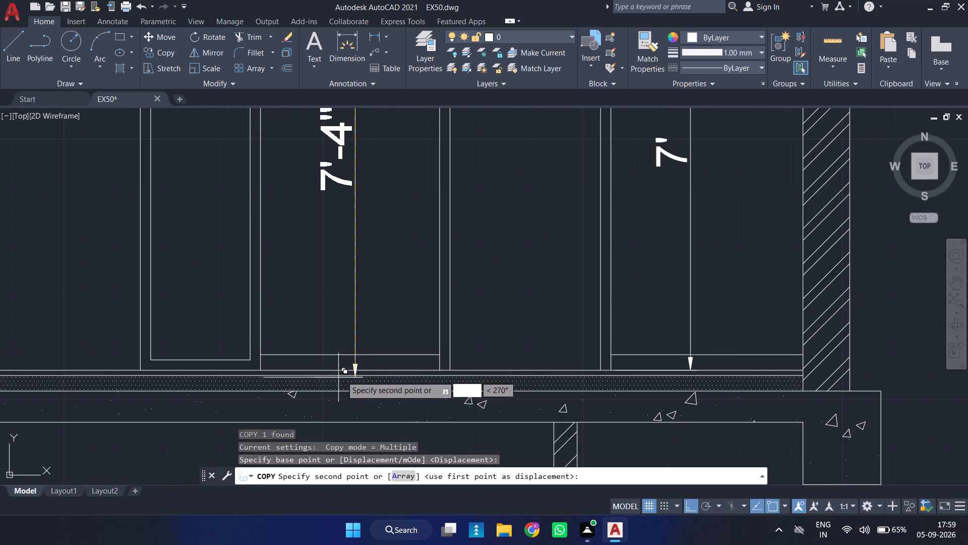
left_click(352, 369)
scroll(390, 338, "down", 4)
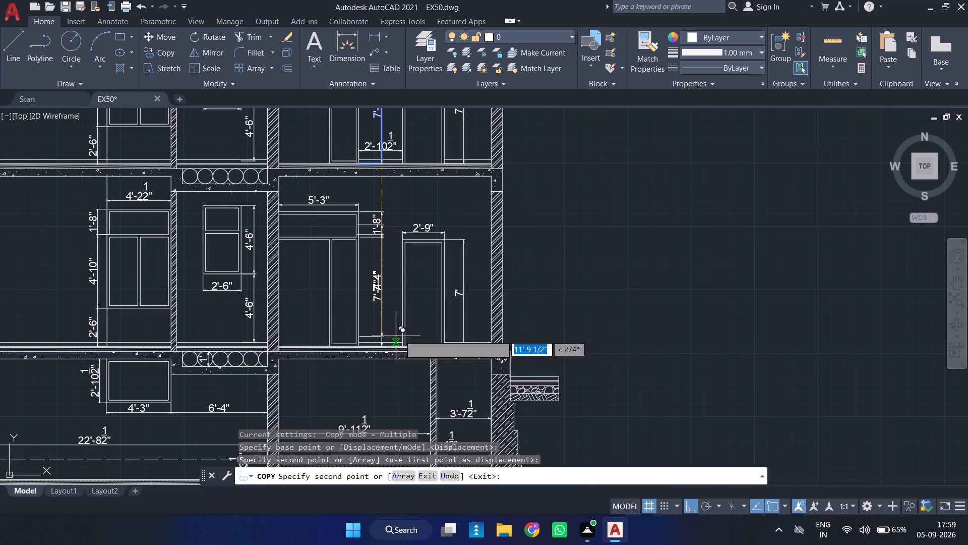
key("Escape")
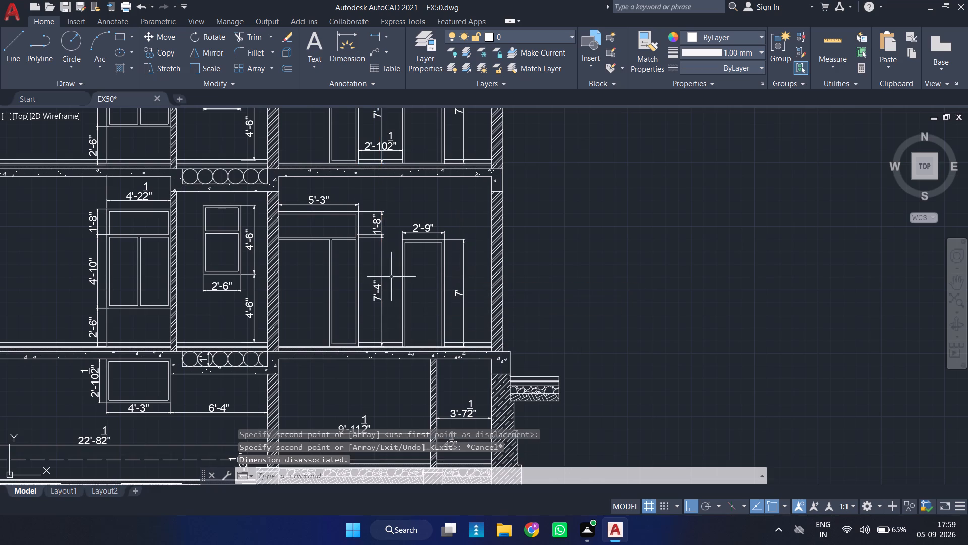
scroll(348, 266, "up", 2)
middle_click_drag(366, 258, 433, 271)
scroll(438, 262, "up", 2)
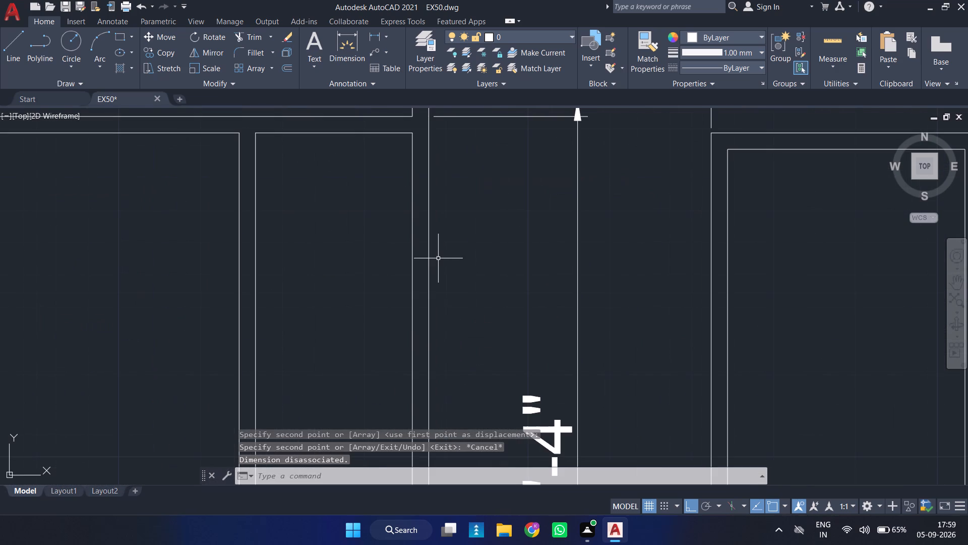
Move the complete wide door frame from the storey below the top about 18'-4" horizontally to the clear area right of the building.
scroll(445, 241, "down", 2)
middle_click_drag(445, 244, 432, 305)
scroll(430, 292, "up", 1)
scroll(431, 290, "down", 2)
middle_click_drag(432, 290, 443, 263)
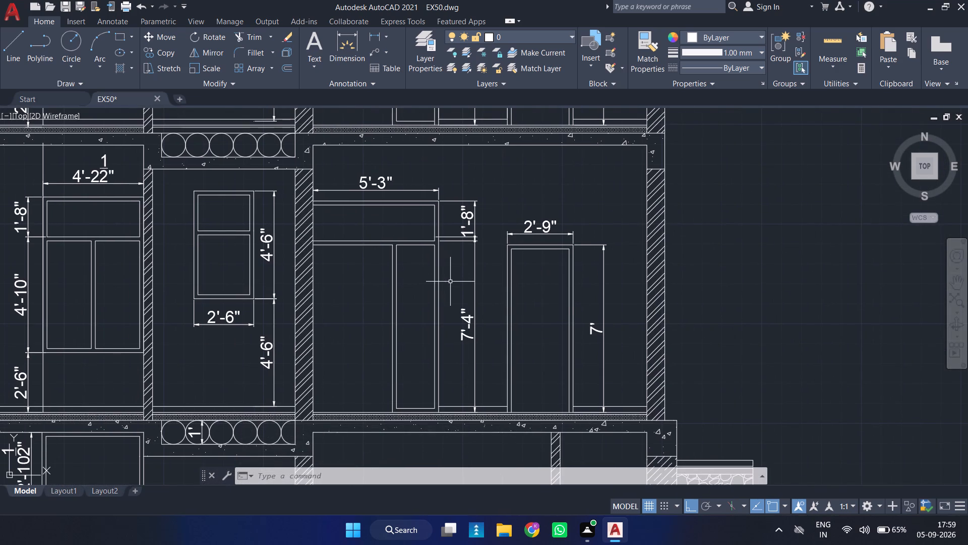
left_click(452, 283)
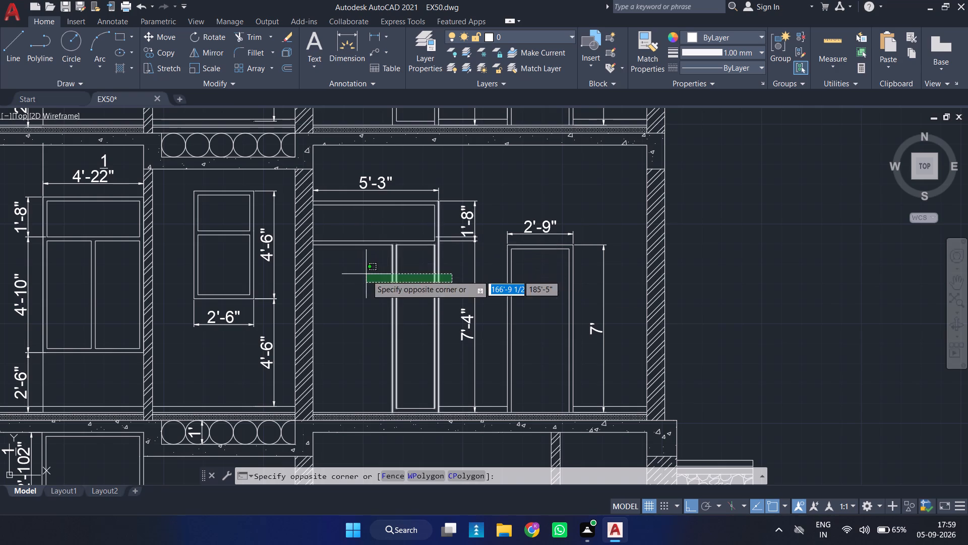
left_click(368, 275)
scroll(396, 250, "up", 2)
left_click(422, 260)
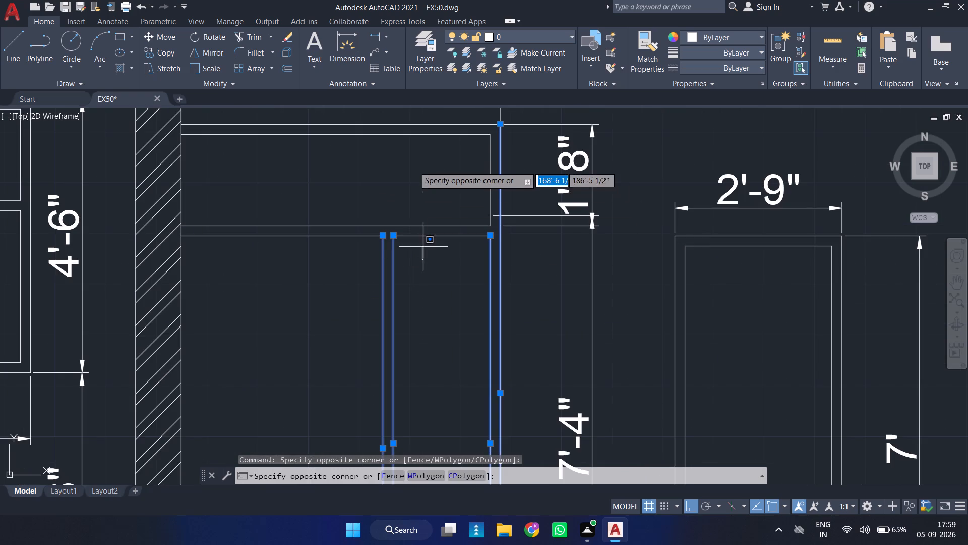
left_click(354, 113)
scroll(407, 192, "down", 2)
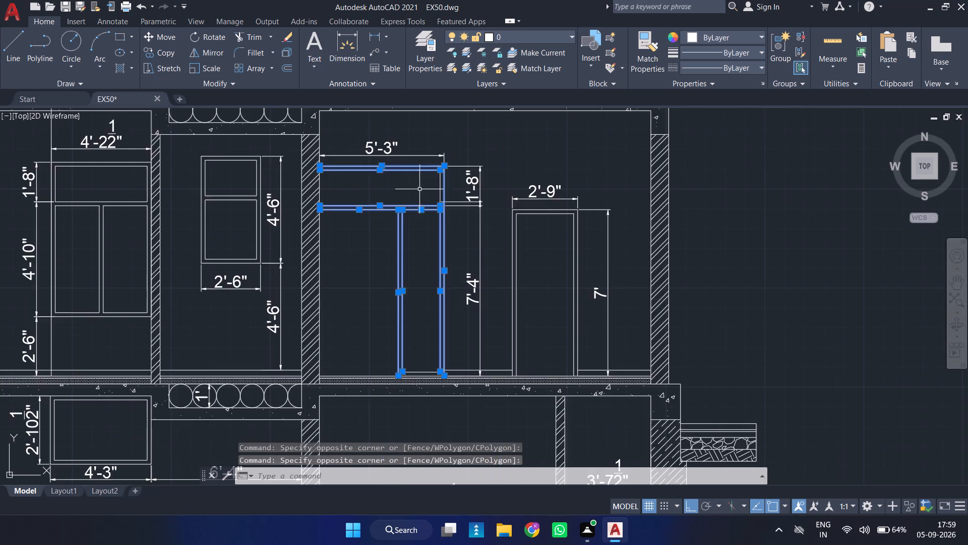
scroll(436, 184, "up", 2)
left_click(443, 181)
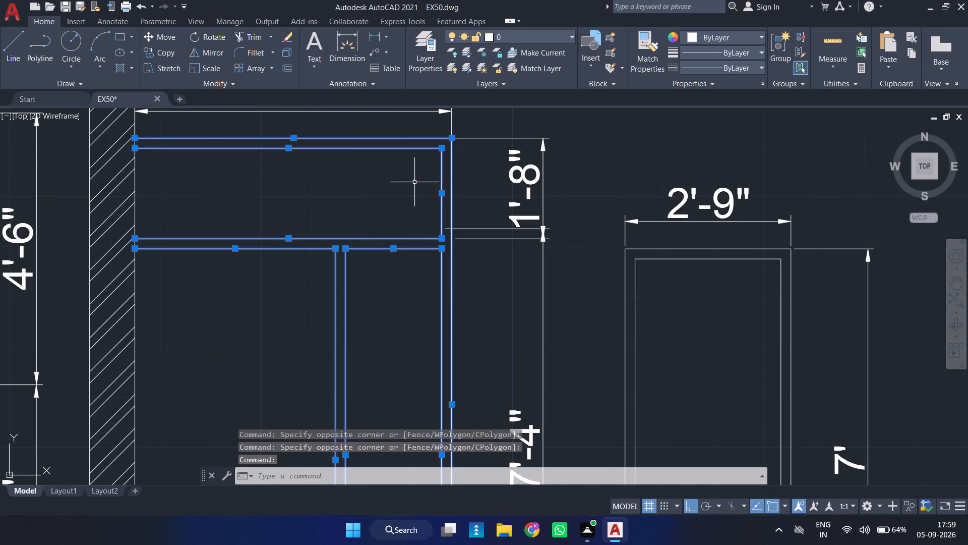
scroll(406, 177, "down", 3)
middle_click_drag(401, 393, 373, 312)
scroll(401, 394, "up", 1)
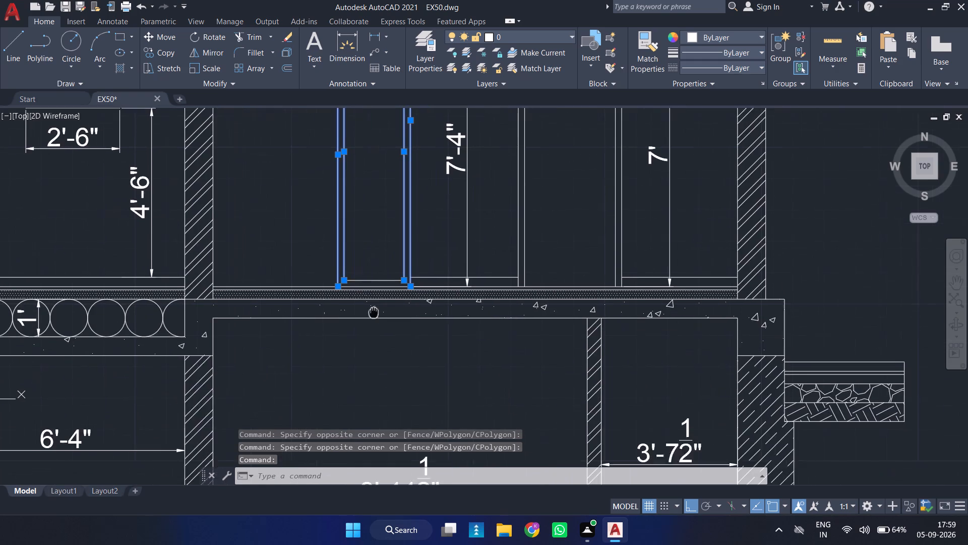
scroll(362, 247, "up", 2)
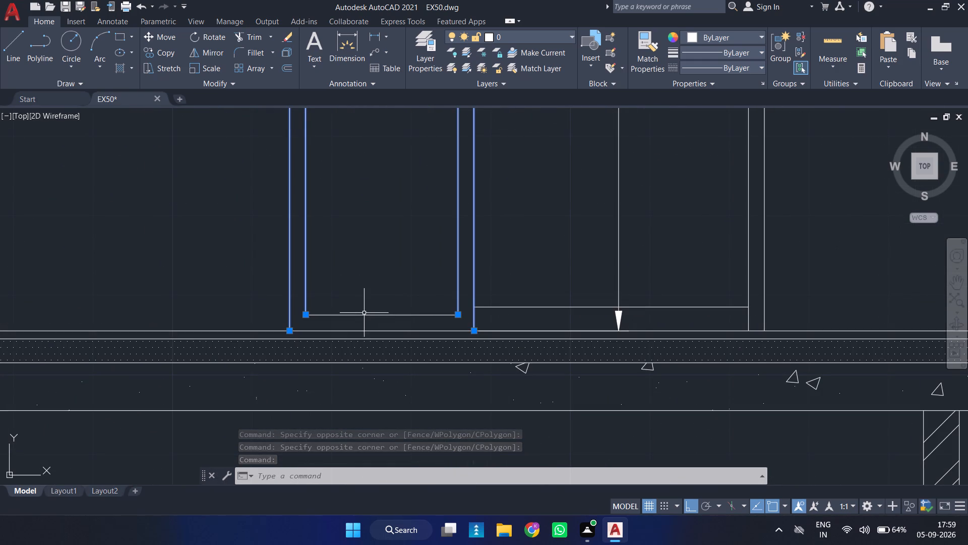
left_click(364, 315)
scroll(376, 308, "down", 3)
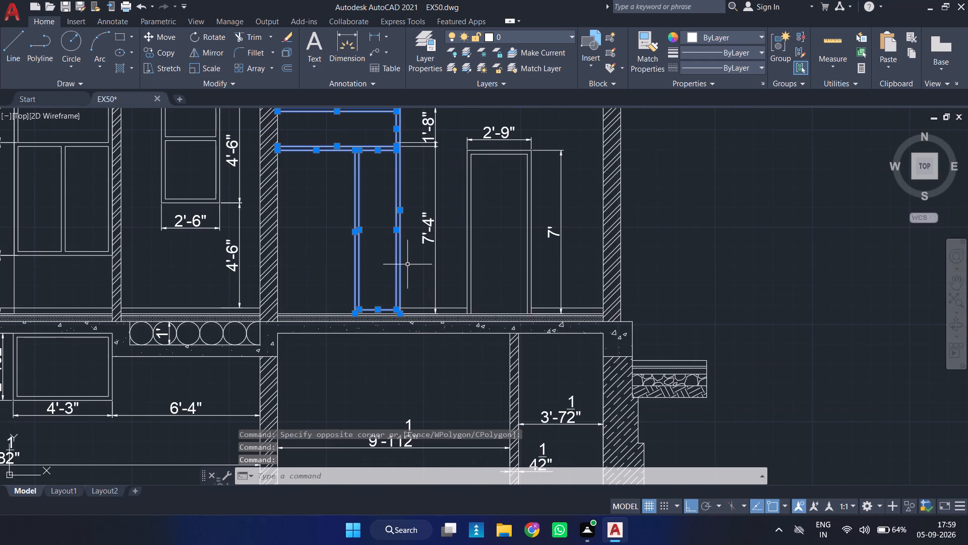
key("m")
key("Return")
scroll(404, 309, "up", 2)
left_click(387, 321)
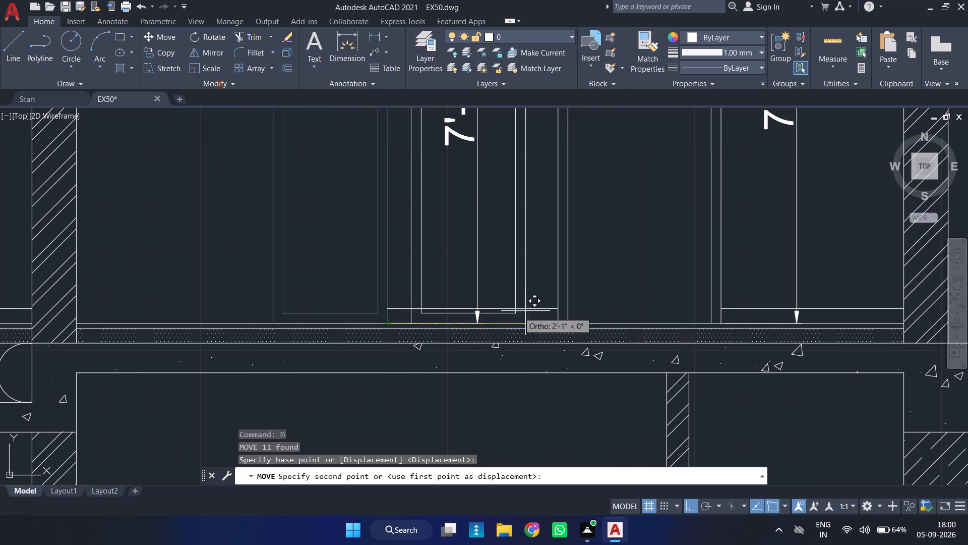
scroll(530, 309, "down", 3)
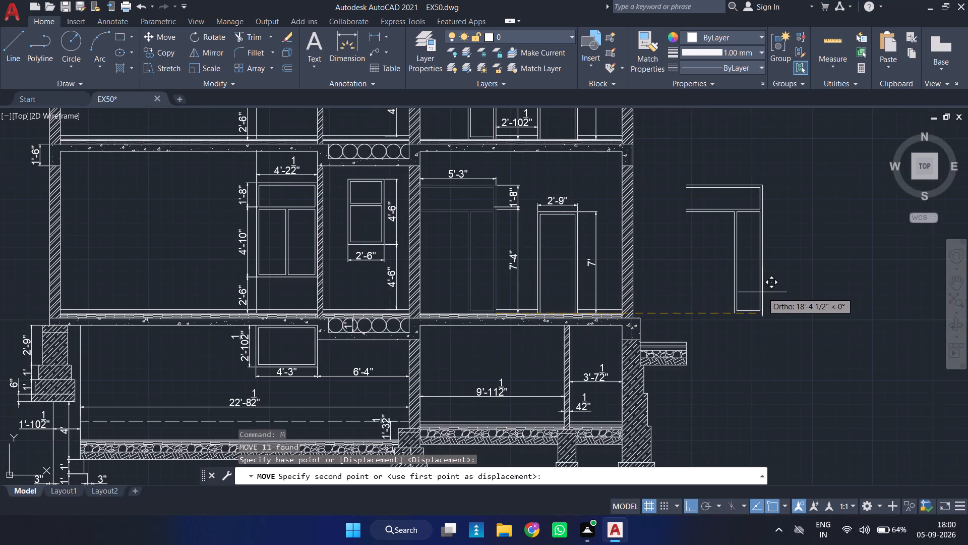
left_click(762, 292)
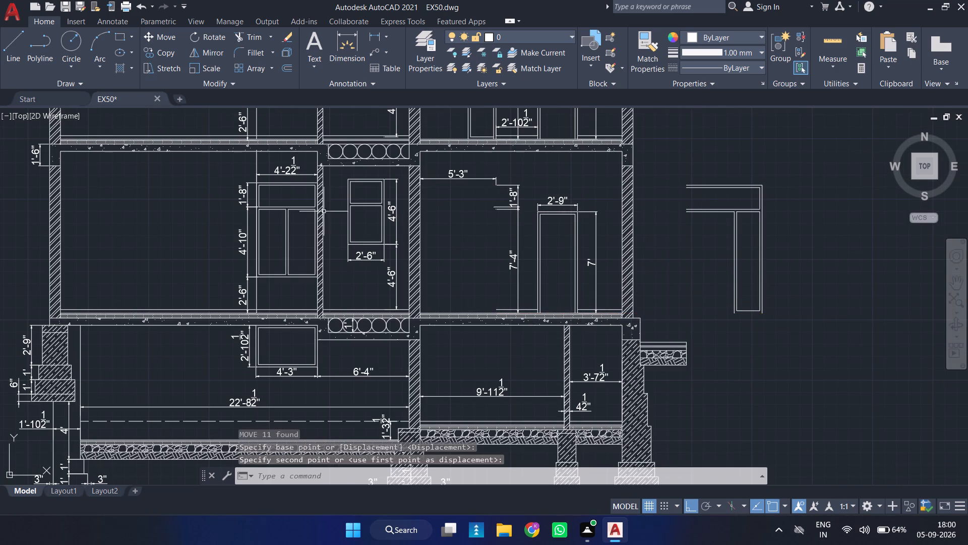
Move the top storey's complete wide door frame 12' straight down onto the floor line of the emptied door position below.
middle_click_drag(434, 192, 395, 345)
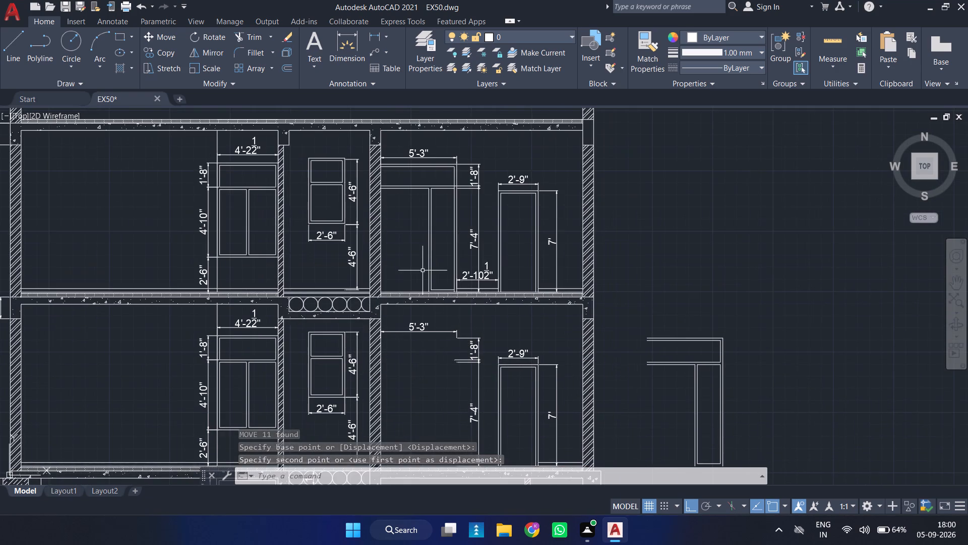
scroll(425, 261, "up", 2)
scroll(438, 239, "down", 2)
middle_click_drag(435, 252, 388, 360)
scroll(392, 338, "up", 1)
left_click(438, 316)
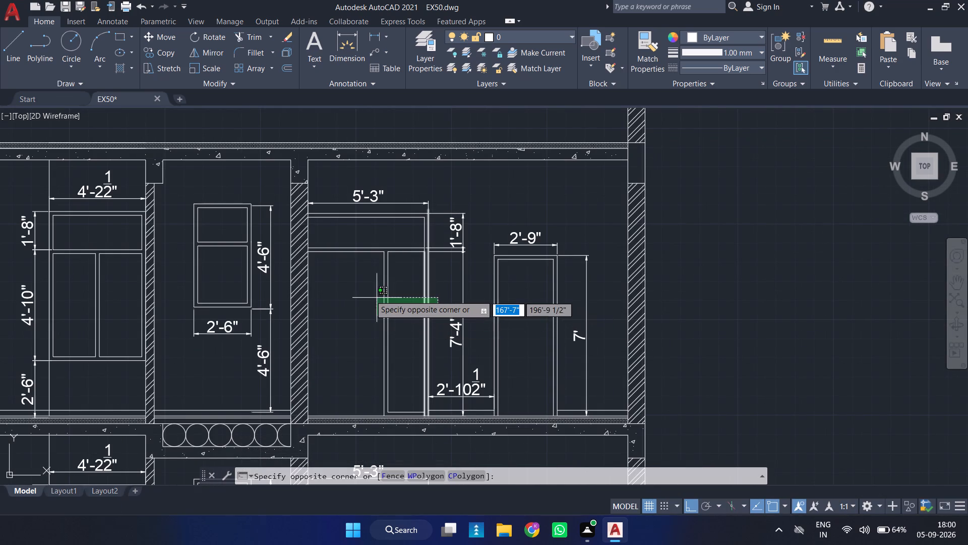
left_click(369, 295)
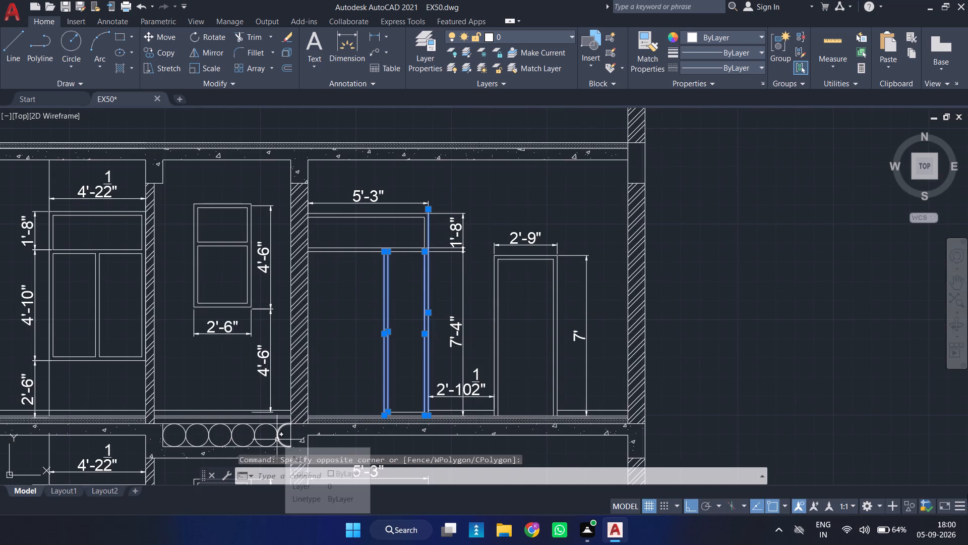
left_click(411, 276)
left_click(368, 211)
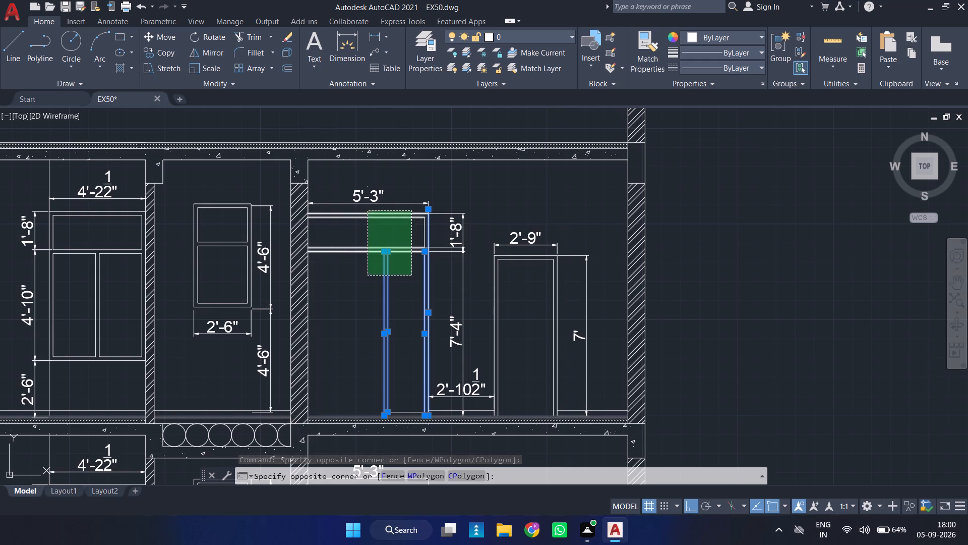
scroll(384, 219, "up", 2)
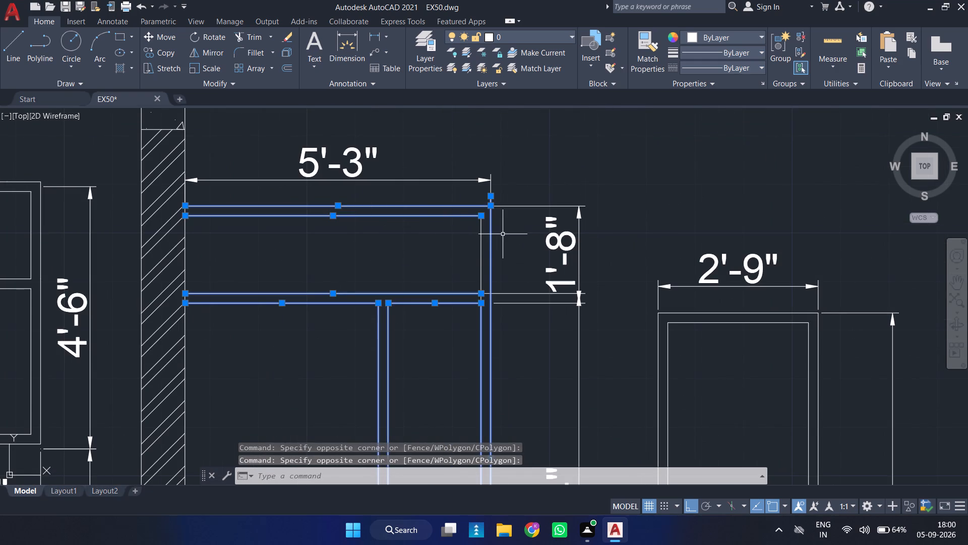
left_click(481, 240)
scroll(499, 276, "down", 3)
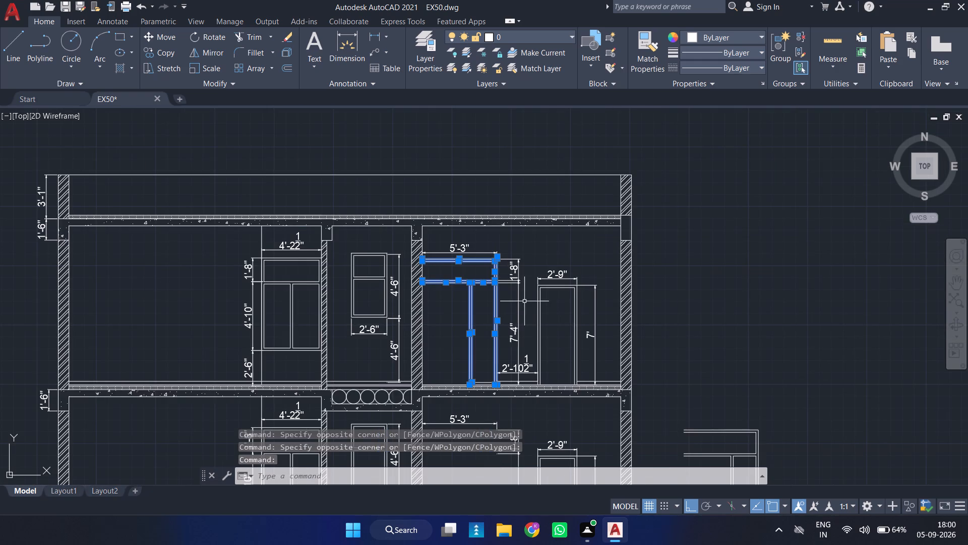
middle_click_drag(536, 316, 442, 174)
scroll(392, 211, "up", 2)
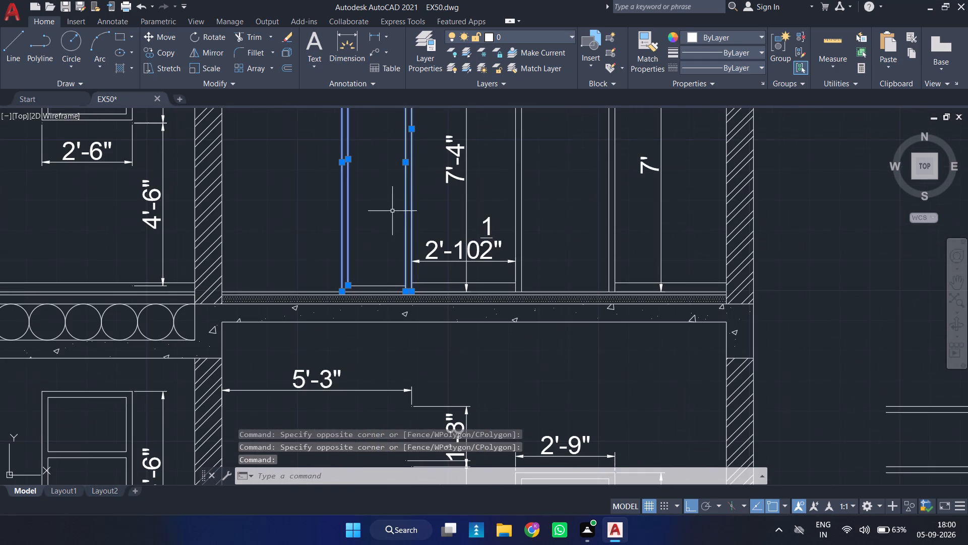
left_click(377, 287)
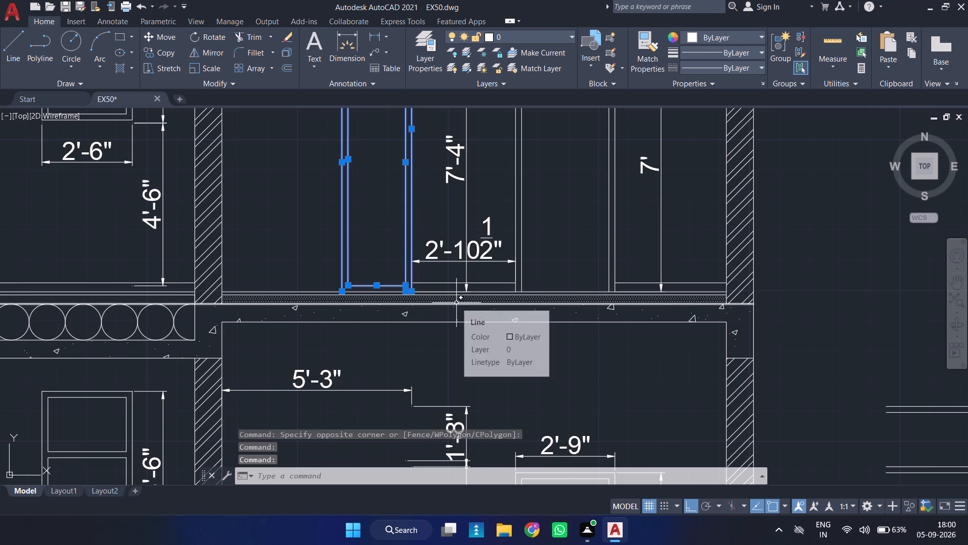
key("m")
key("Return")
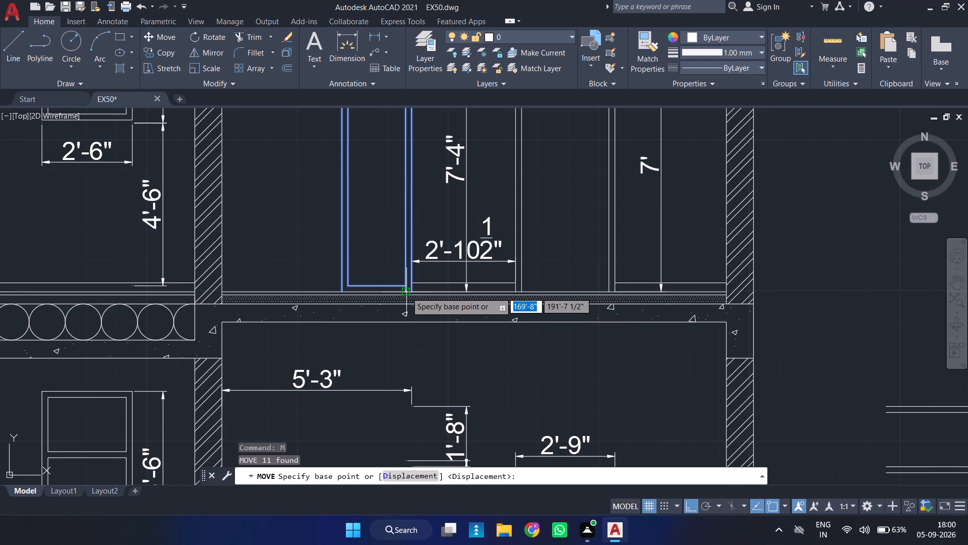
left_click(413, 292)
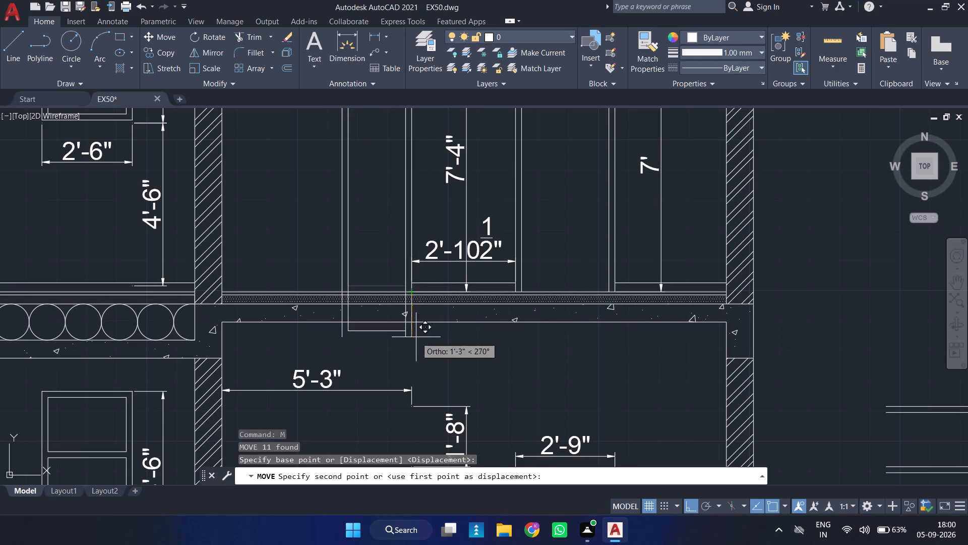
scroll(415, 346, "down", 3)
middle_click_drag(412, 368, 385, 192)
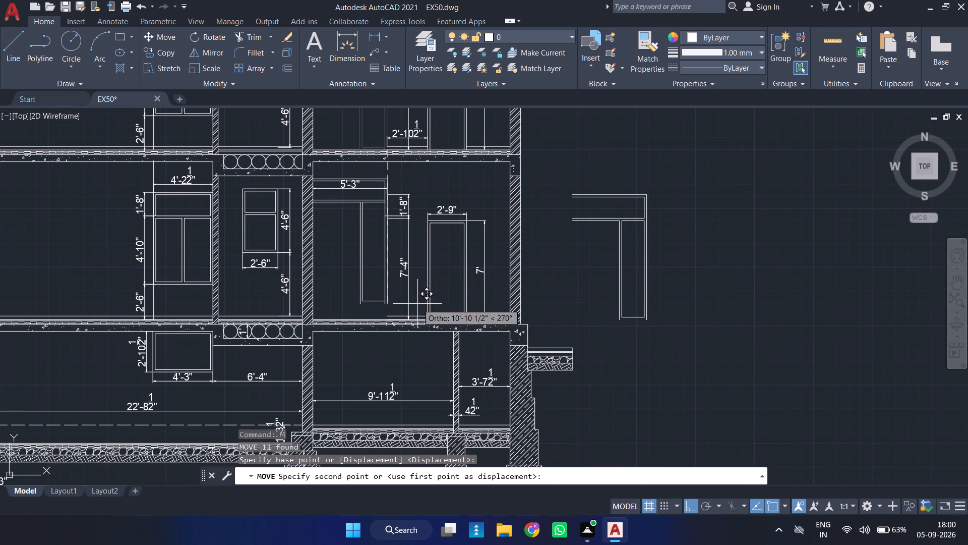
scroll(397, 320, "up", 3)
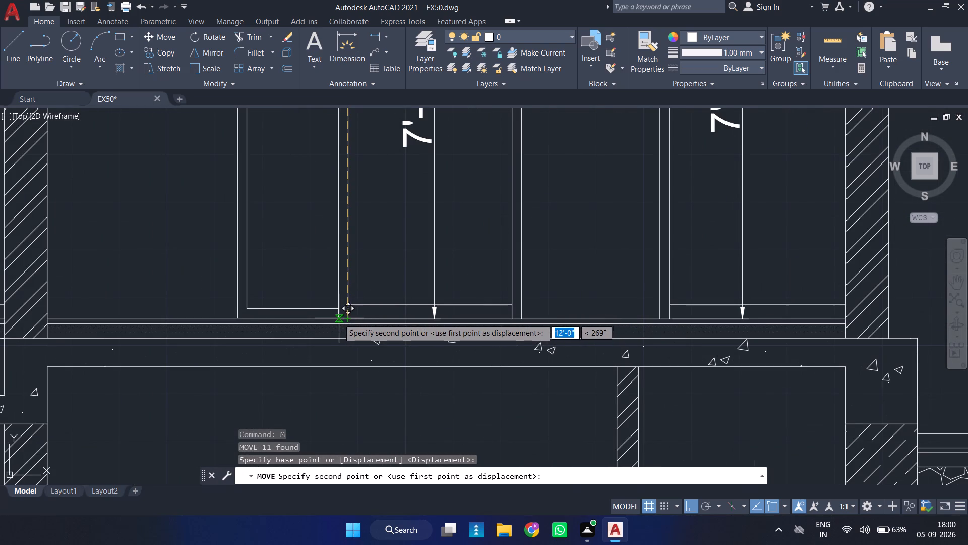
left_click(350, 319)
Examine how the relocated door frame meets its 1'-8" and 7'-4" dimensions, and review the vacated top-storey door position.
scroll(382, 307, "down", 1)
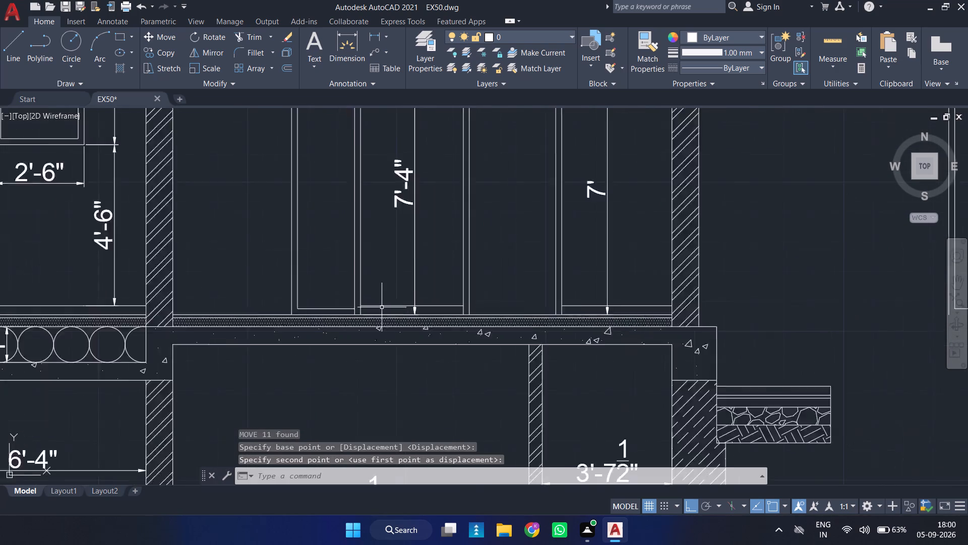
scroll(382, 307, "down", 1)
scroll(381, 295, "up", 2)
scroll(350, 258, "down", 1)
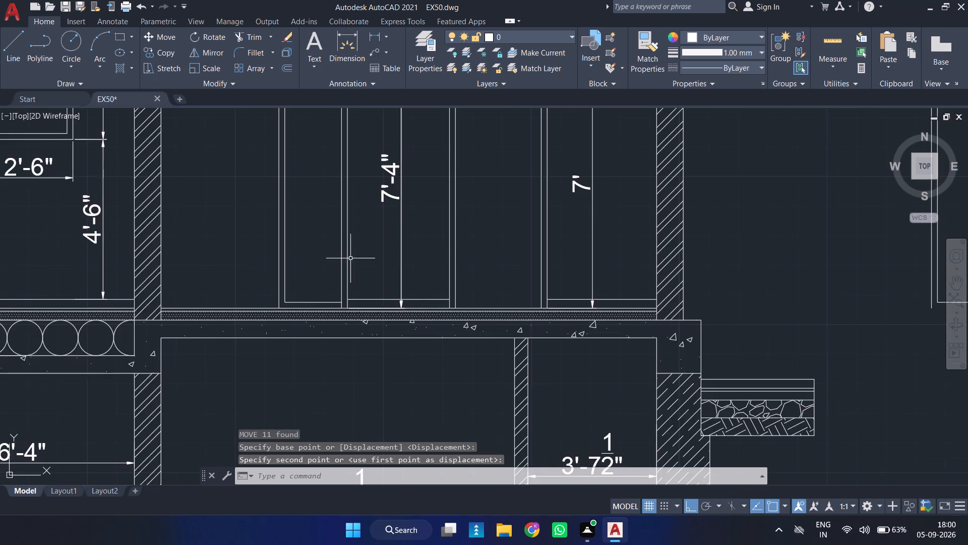
middle_click_drag(350, 258, 343, 352)
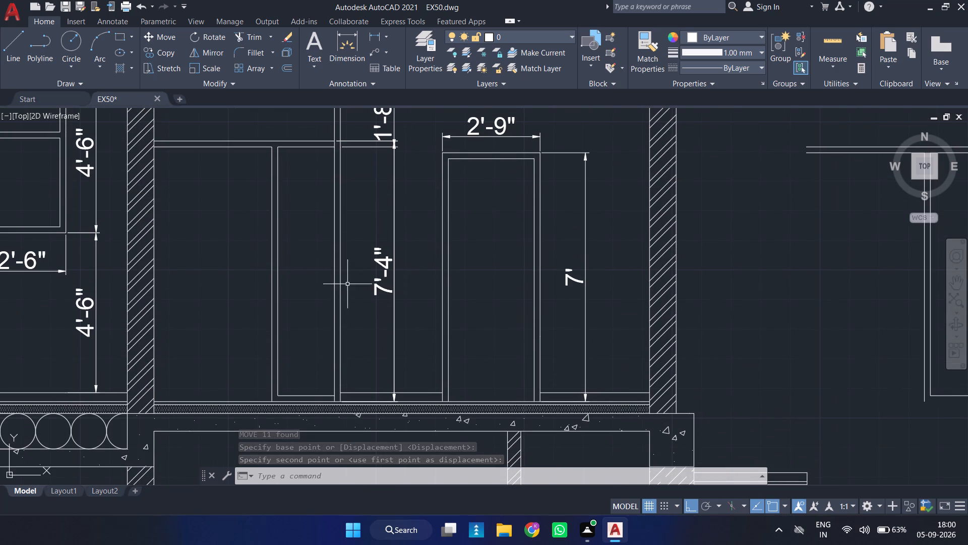
middle_click_drag(358, 251, 358, 272)
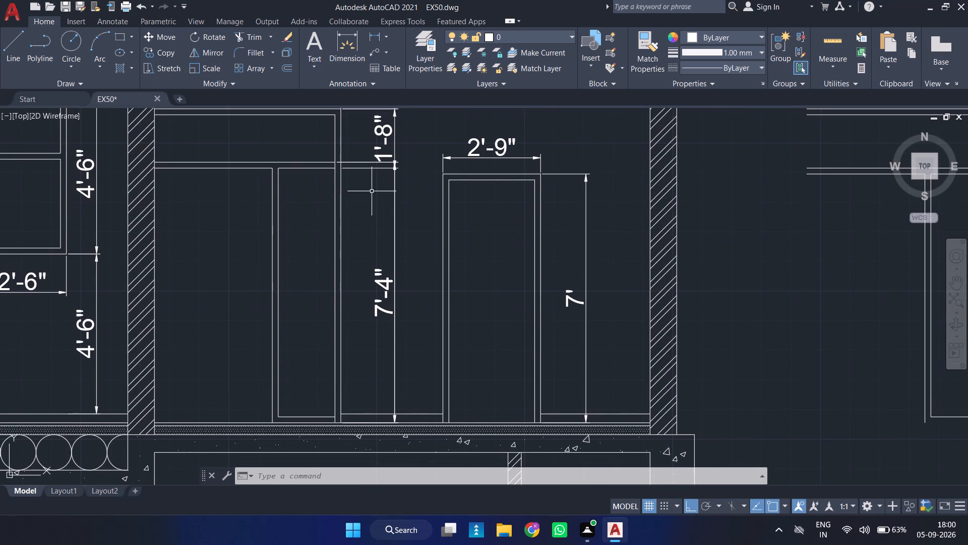
scroll(372, 186, "up", 2)
middle_click_drag(373, 176, 363, 252)
scroll(383, 238, "up", 1)
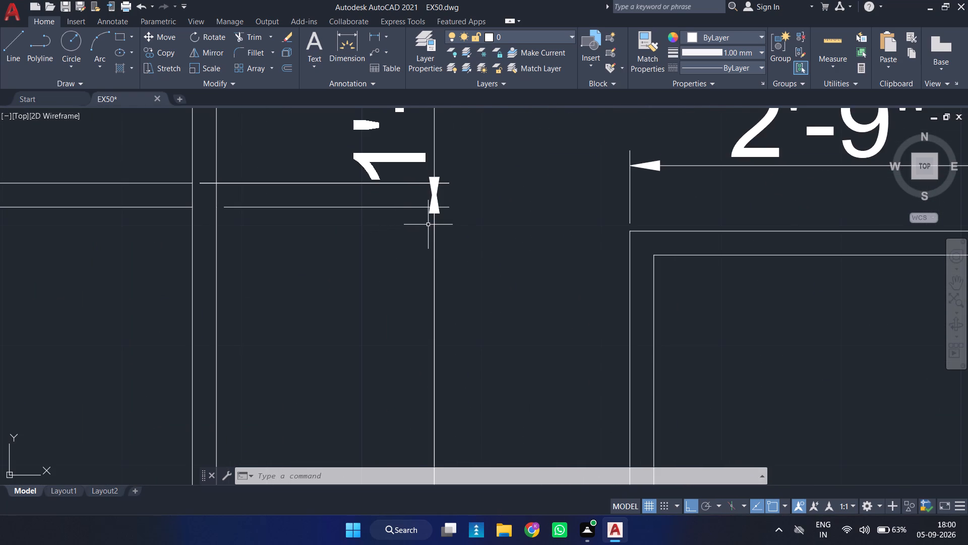
scroll(429, 225, "up", 1)
left_click(360, 196)
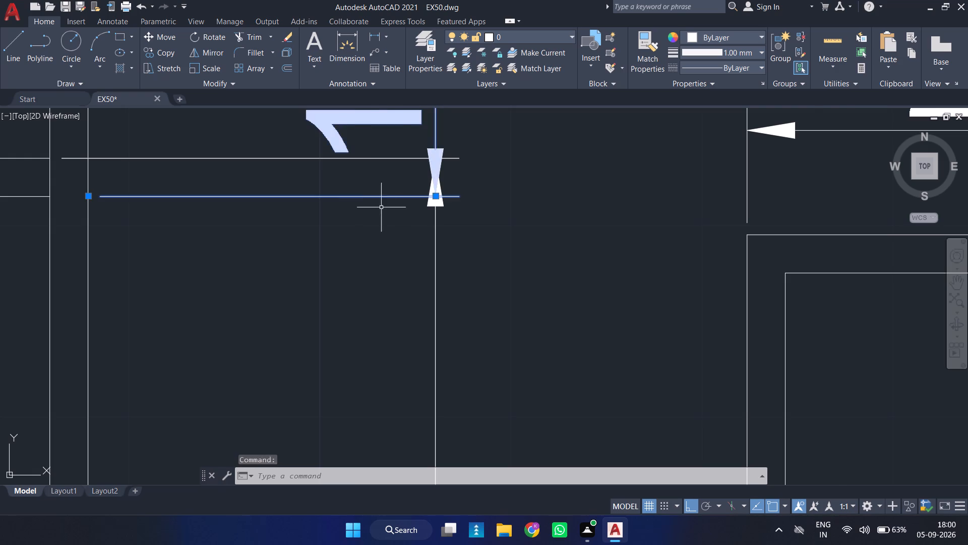
scroll(389, 217, "down", 4)
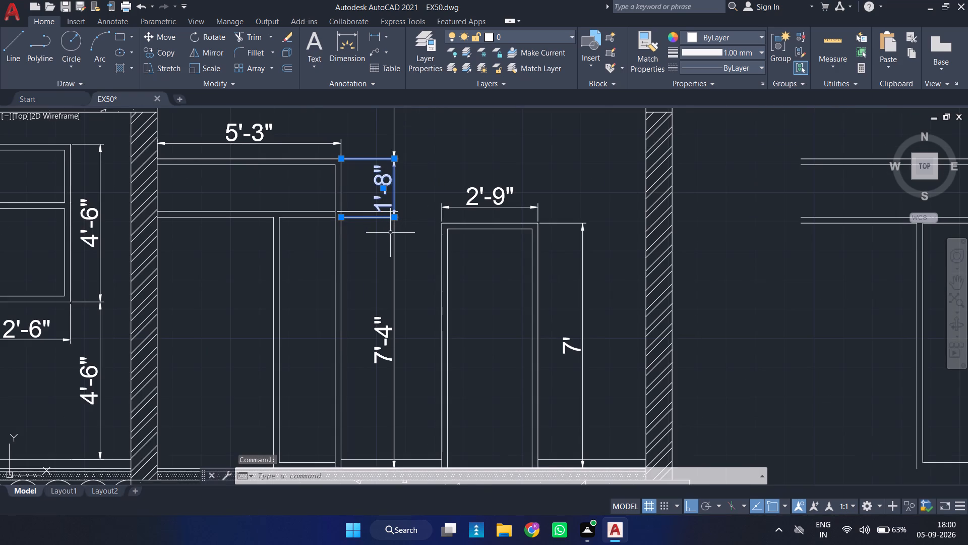
scroll(388, 233, "down", 2)
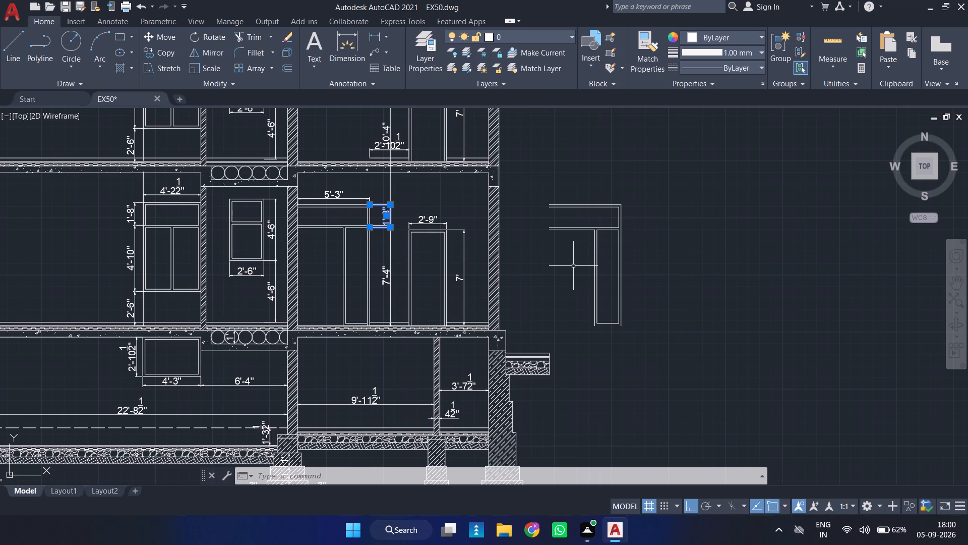
scroll(365, 259, "up", 2)
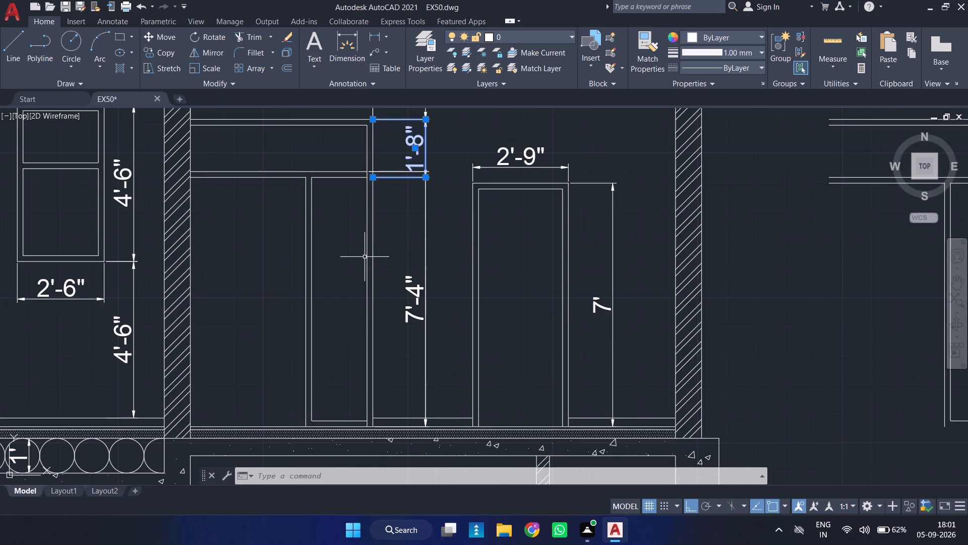
middle_click_drag(365, 256, 329, 227)
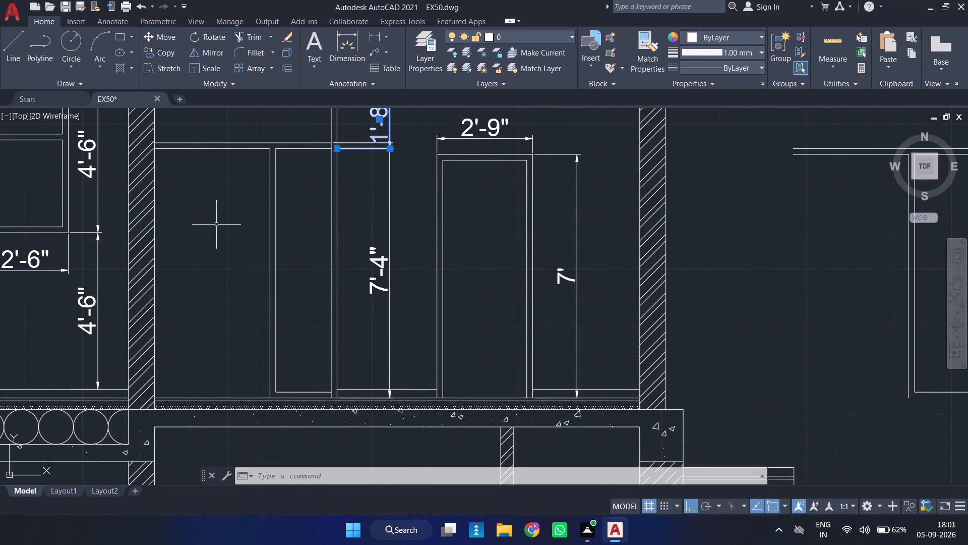
key("Escape")
scroll(311, 198, "down", 2)
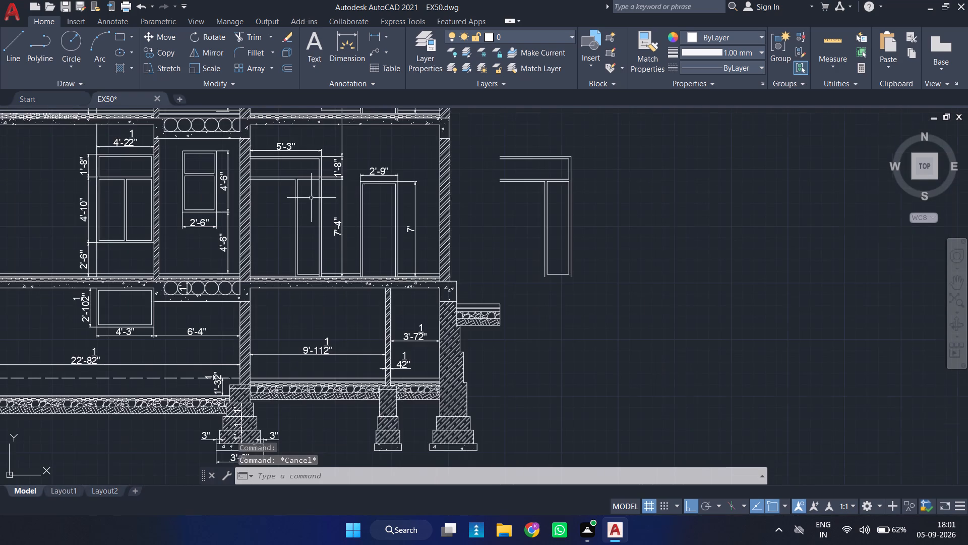
middle_click_drag(311, 198, 322, 295)
middle_click_drag(340, 154, 344, 249)
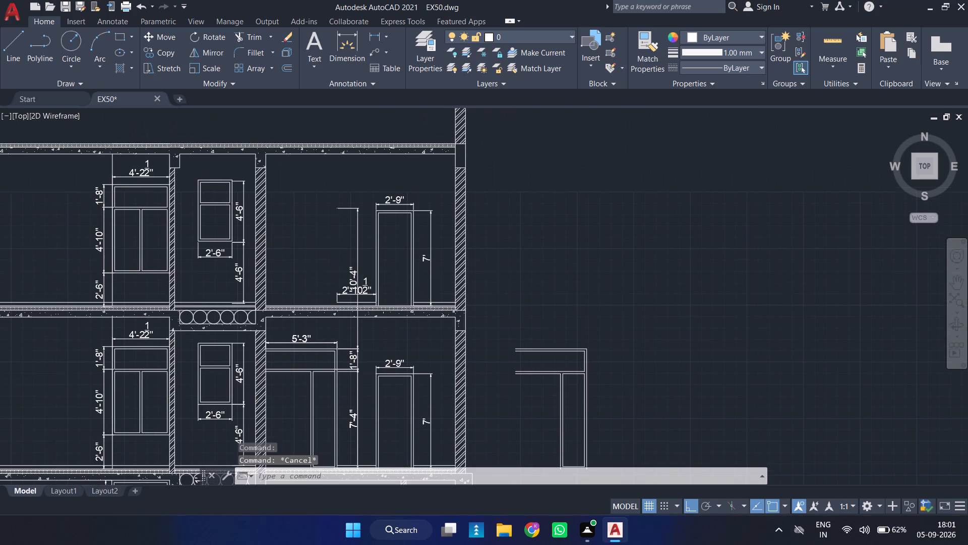
Delete the stray 10'-4" vertical dimension that spans from the top storey down to the storey below.
scroll(344, 250, "up", 1)
left_click(363, 289)
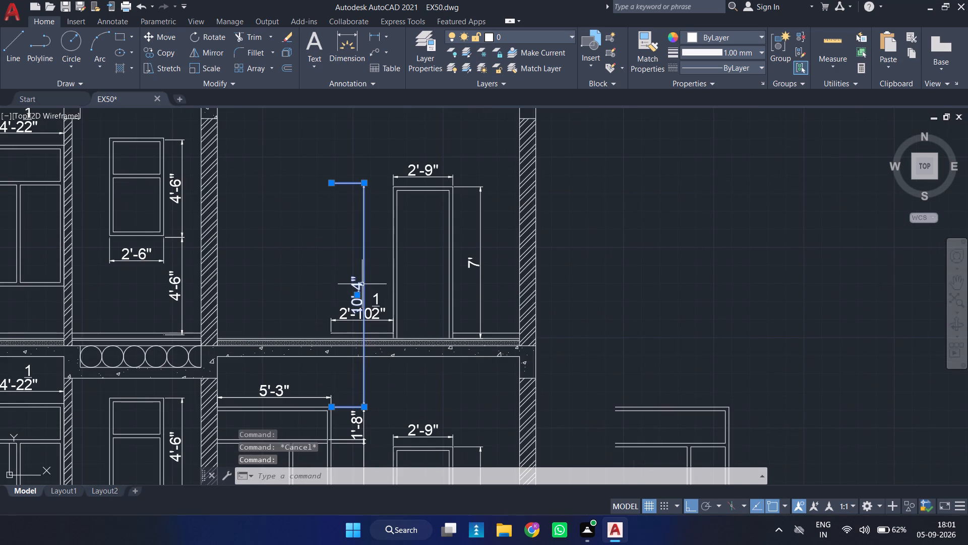
key("Delete")
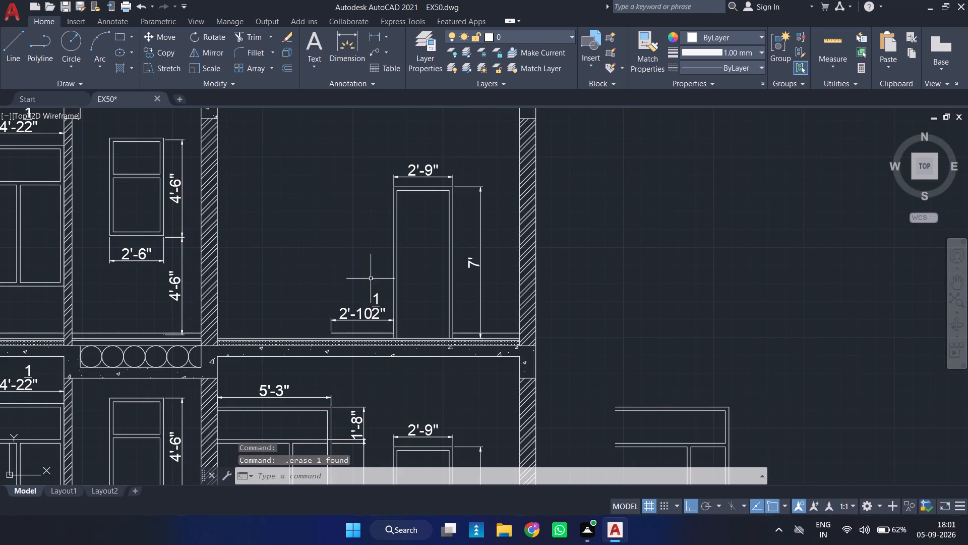
Move the complete wide door frame from outside the building to the vacated top-storey position, its outer jamb meeting the 2'-10 1/2" dimension's door-side end.
scroll(376, 323, "down", 2)
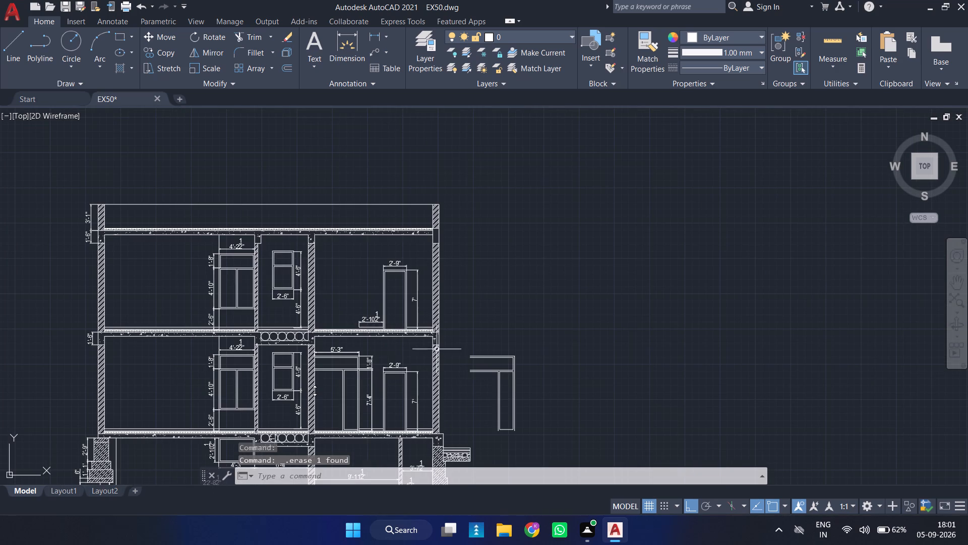
left_click(474, 440)
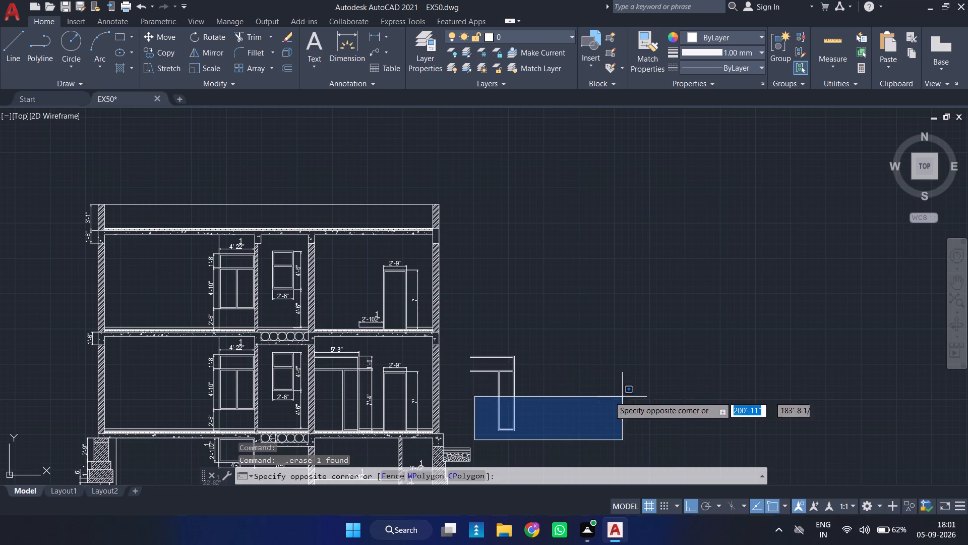
left_click(576, 316)
left_click(497, 389)
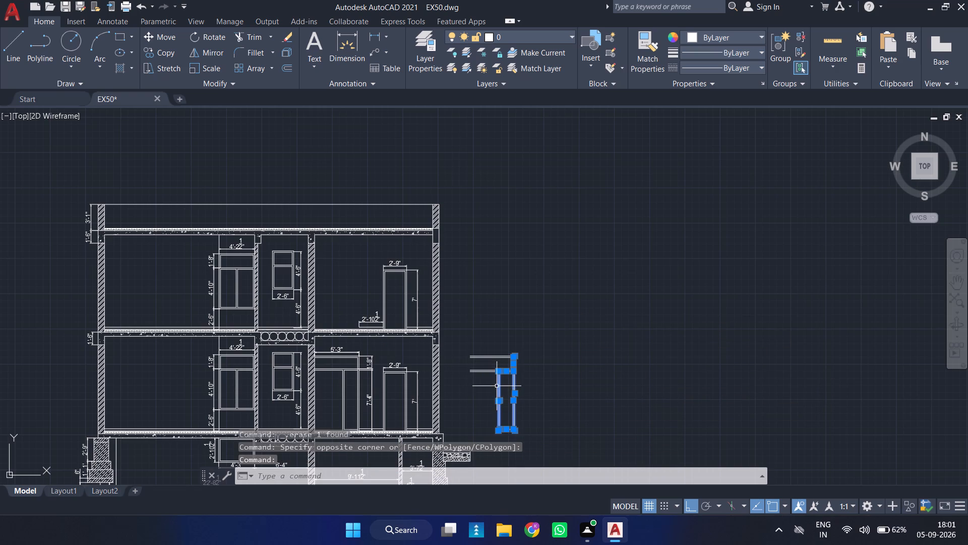
left_click(470, 348)
left_click(505, 379)
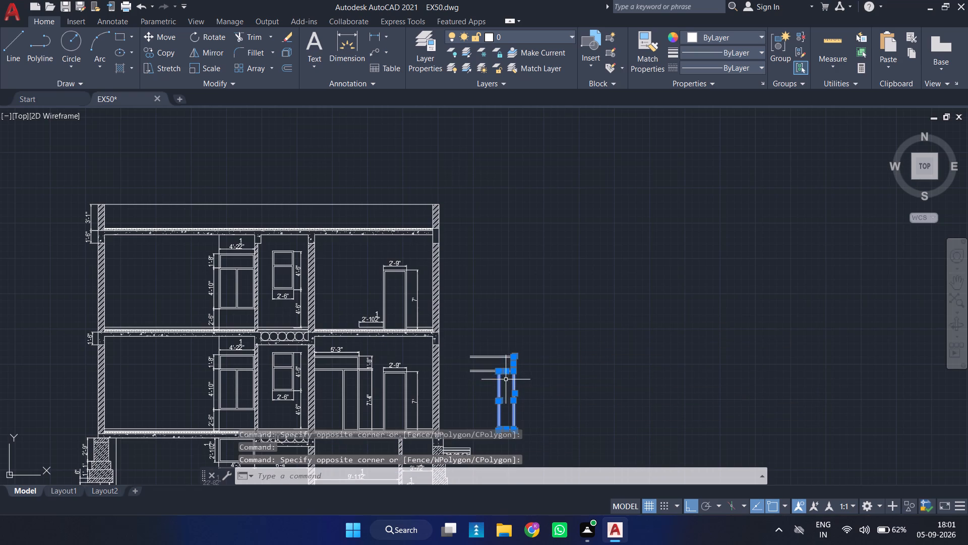
left_click(496, 385)
left_click(467, 334)
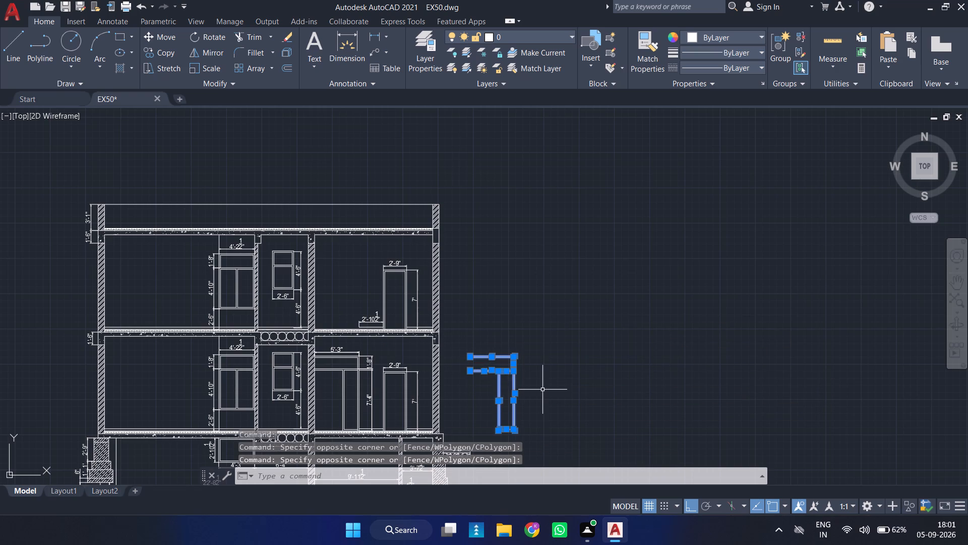
key("m")
key("Return")
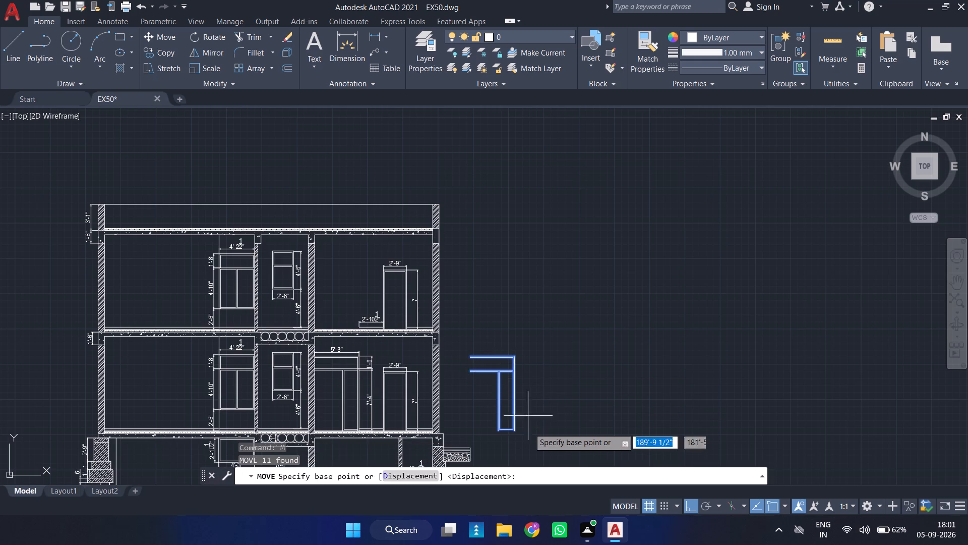
scroll(513, 434, "up", 2)
left_click(512, 426)
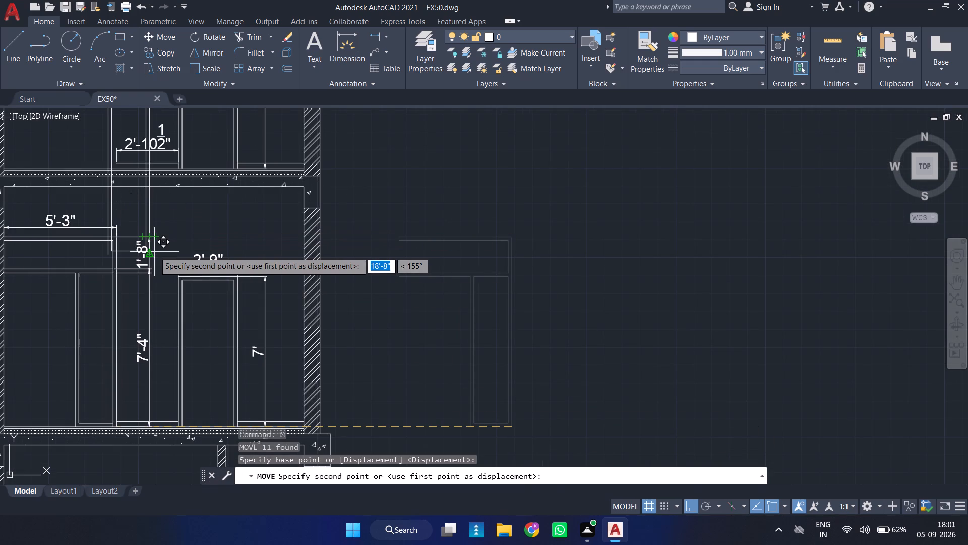
key("F8")
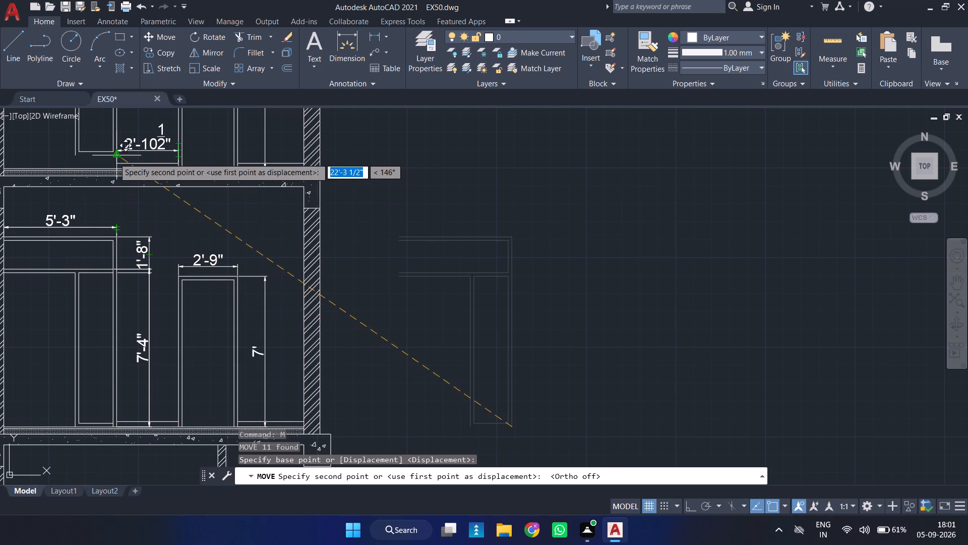
scroll(114, 157, "up", 2)
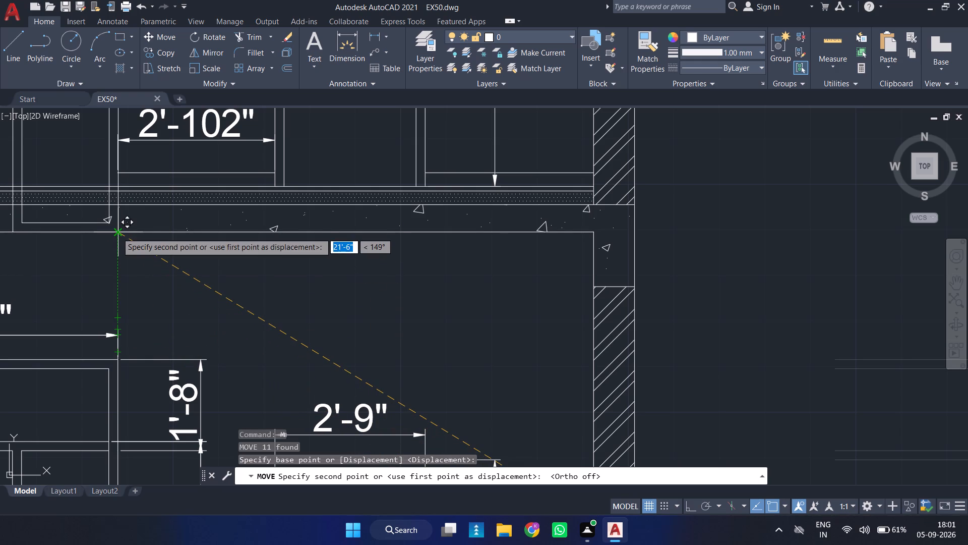
left_click(118, 189)
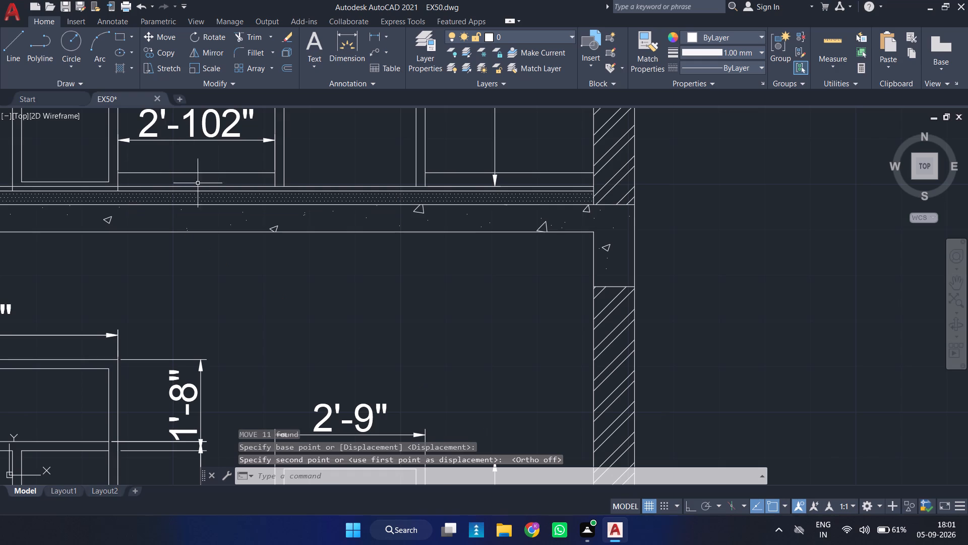
Move the top storey's complete wide door frame slightly up so its outer jamb ends on the upper floor line.
scroll(191, 205, "down", 2)
middle_click_drag(180, 204, 283, 363)
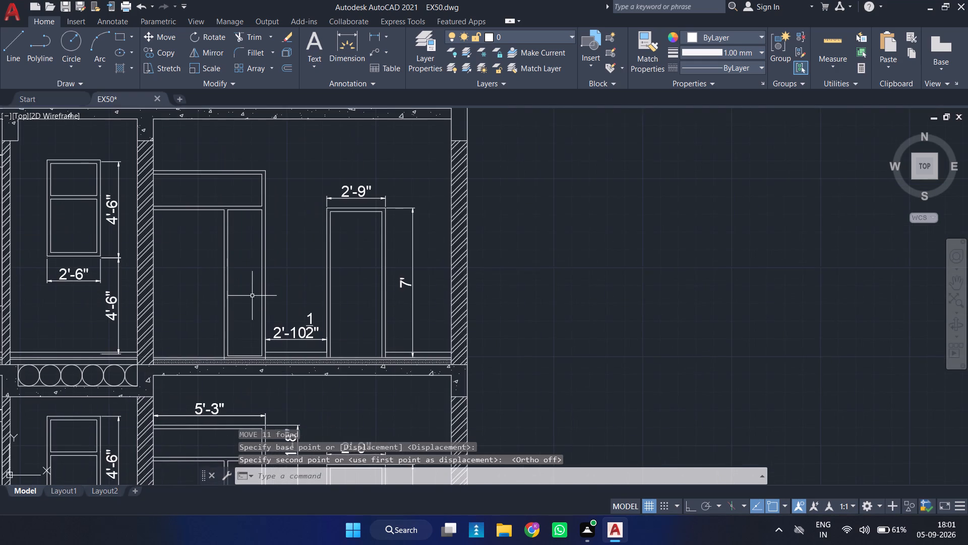
scroll(251, 290, "up", 1)
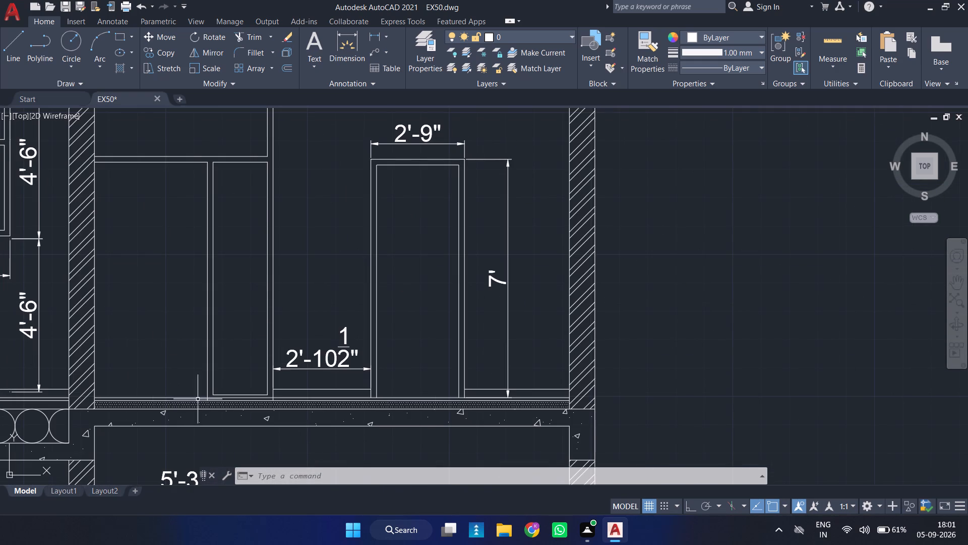
scroll(274, 428, "up", 3)
left_click(280, 258)
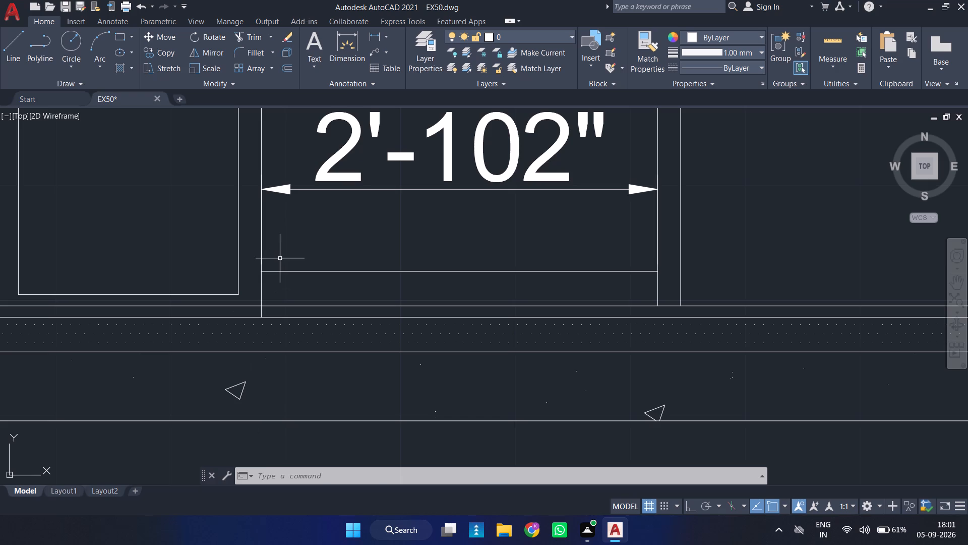
scroll(86, 219, "down", 2)
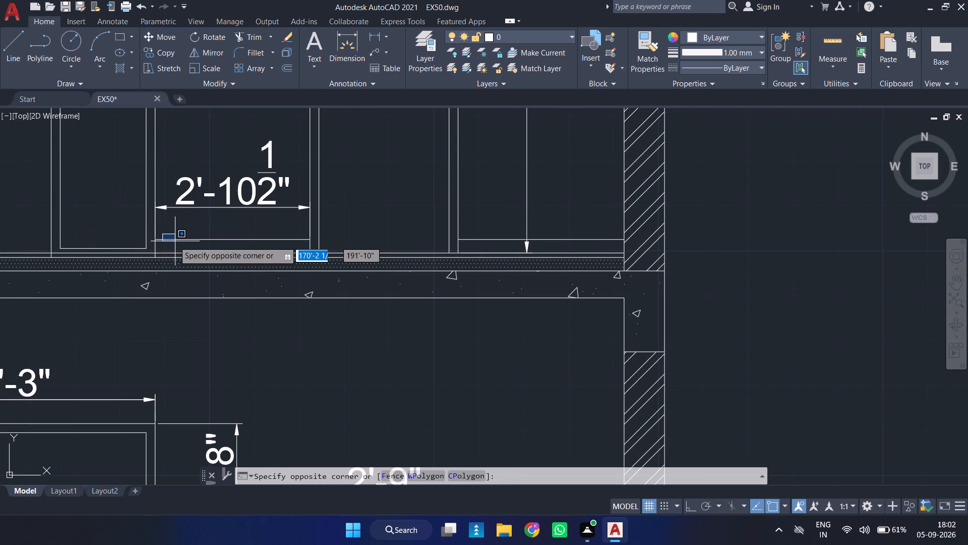
key("Escape")
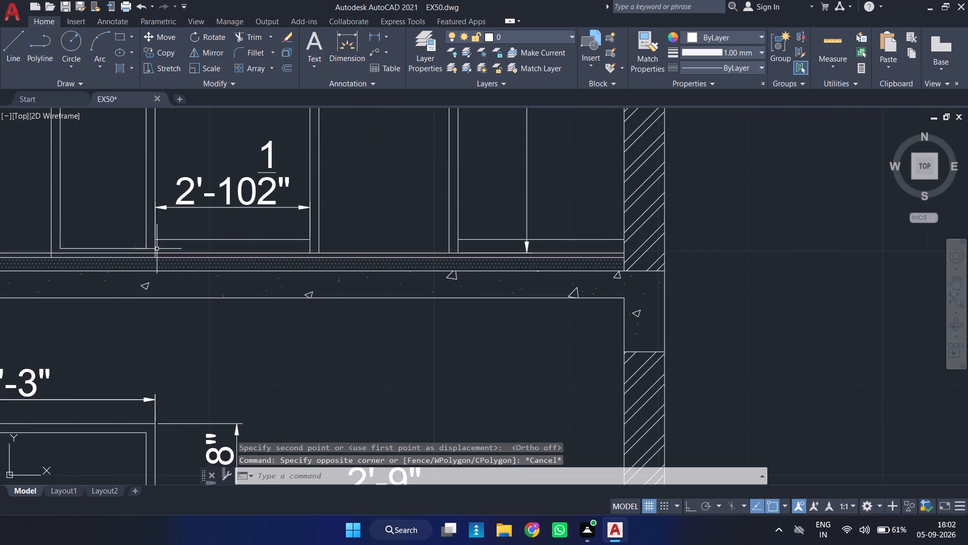
left_click(156, 248)
left_click(147, 247)
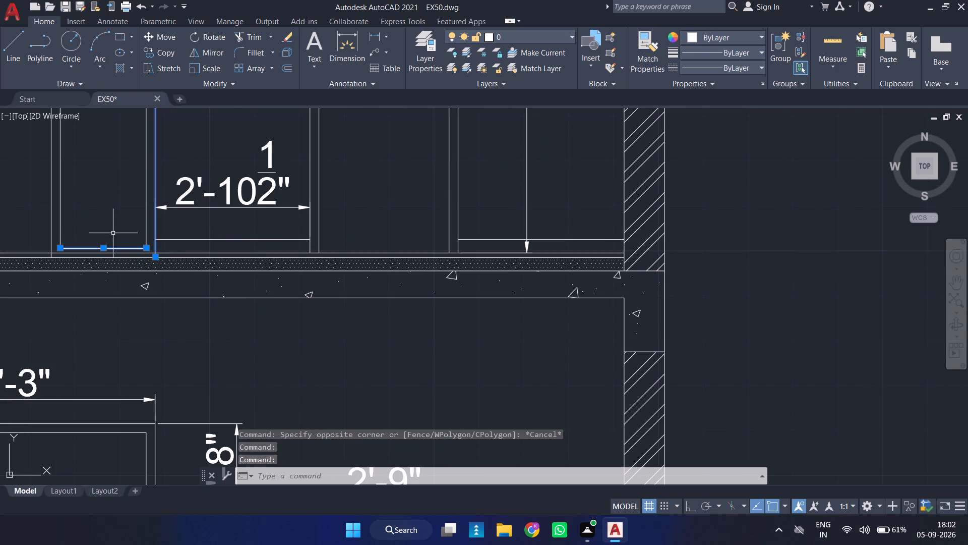
left_click(147, 236)
left_click(103, 227)
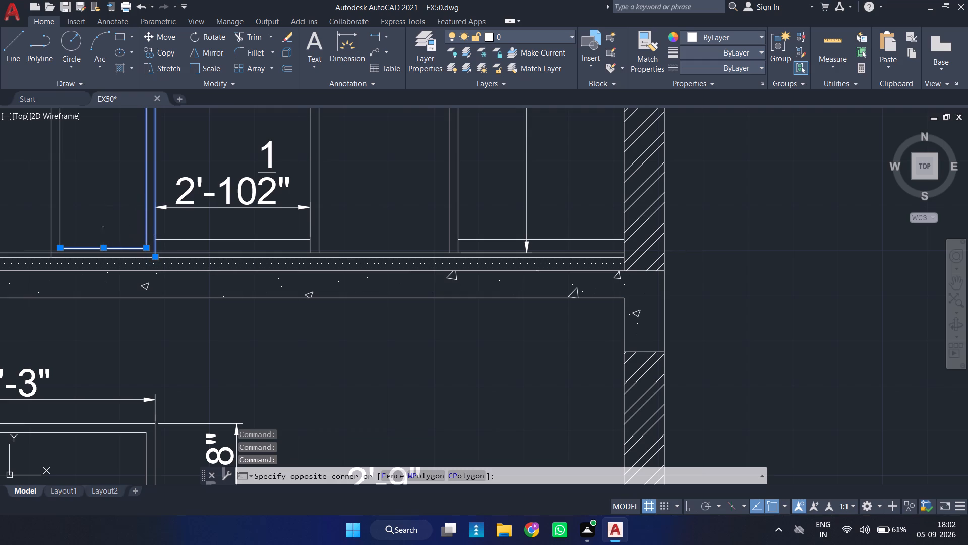
left_click(34, 209)
middle_click_drag(120, 214, 111, 359)
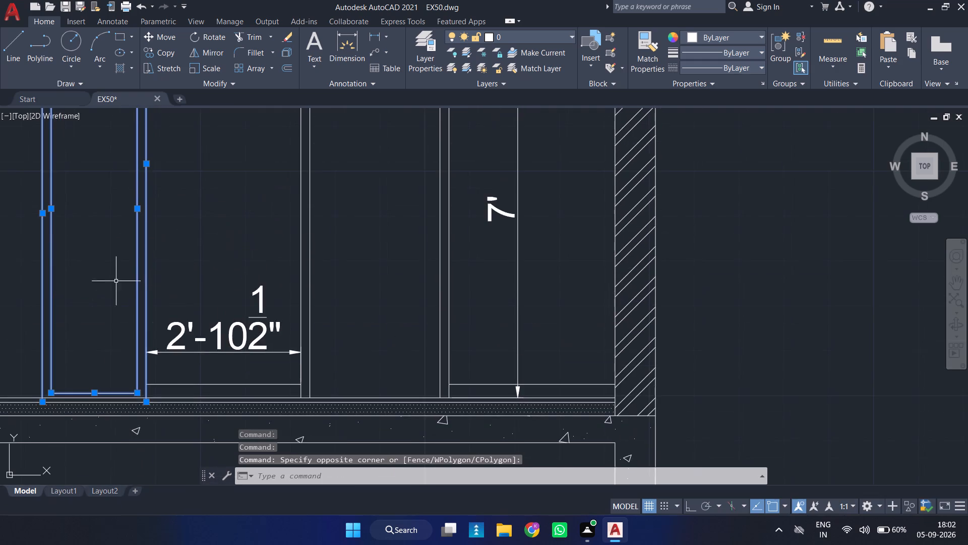
scroll(113, 271, "down", 2)
left_click(139, 194)
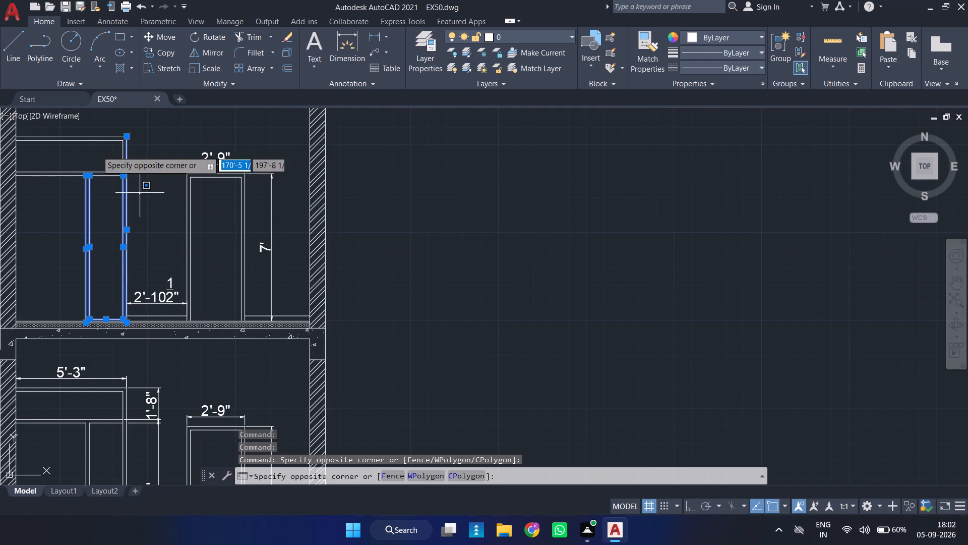
left_click(73, 130)
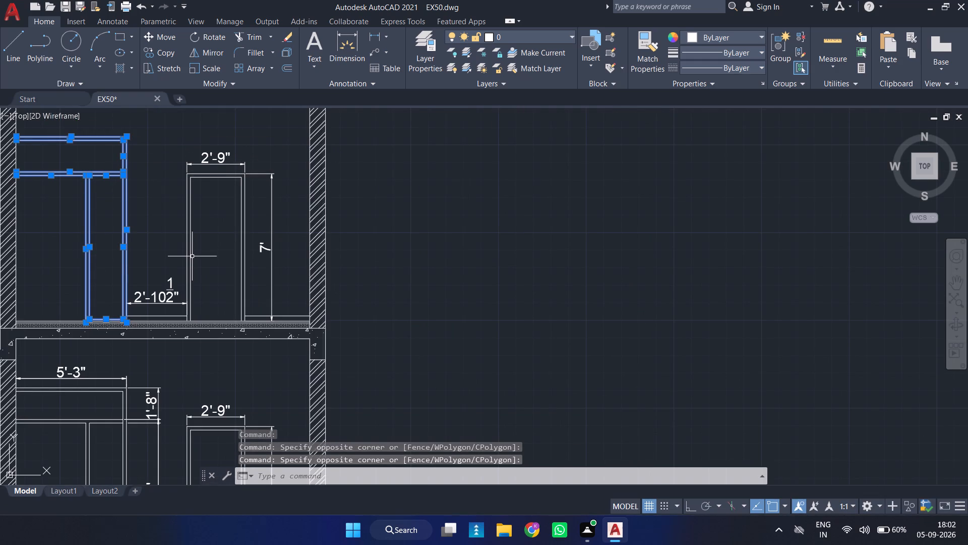
key("m")
key("Return")
scroll(98, 324, "up", 2)
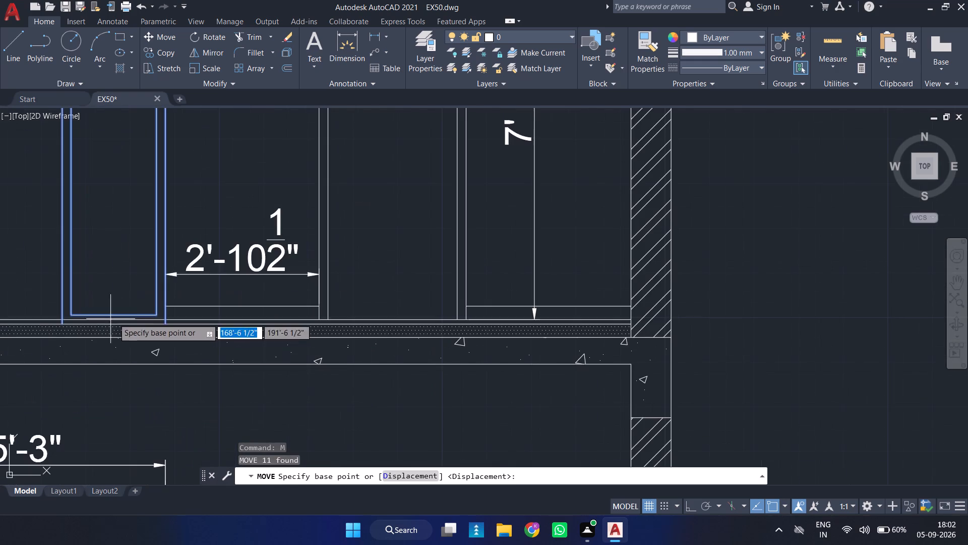
scroll(154, 335, "up", 2)
left_click(178, 309)
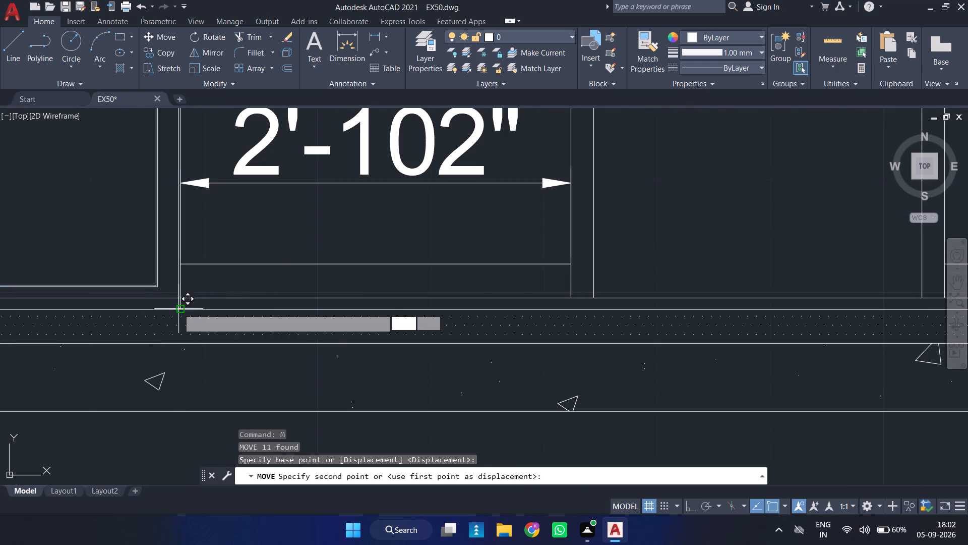
left_click(179, 299)
Add a vertical linear dimension for the top panel height of the top storey's wide door frame, beside its outer jamb.
scroll(215, 303, "down", 5)
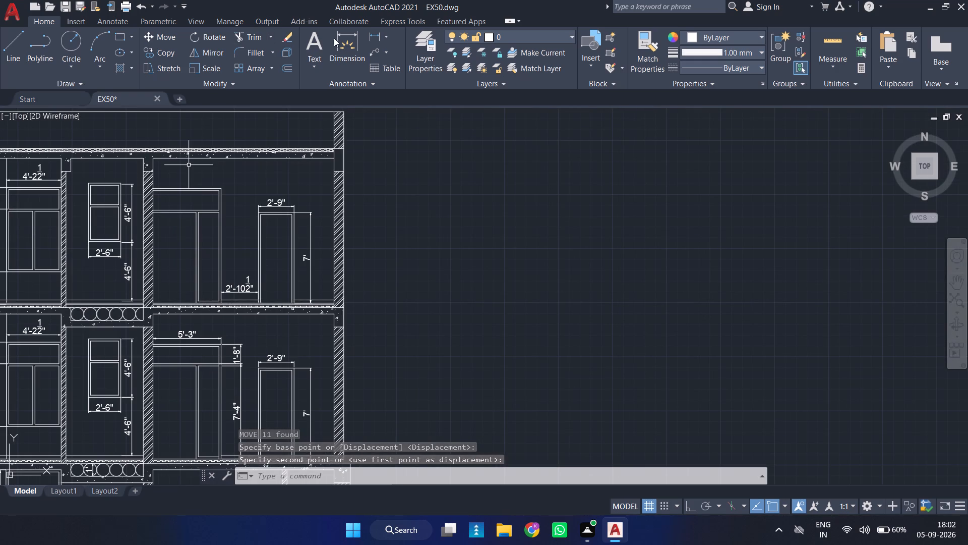
left_click(368, 36)
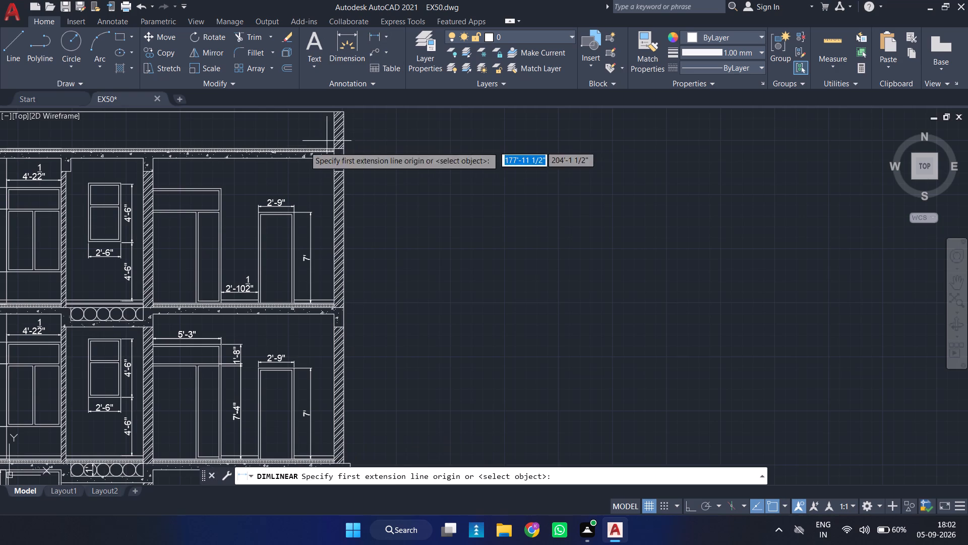
scroll(221, 220, "up", 2)
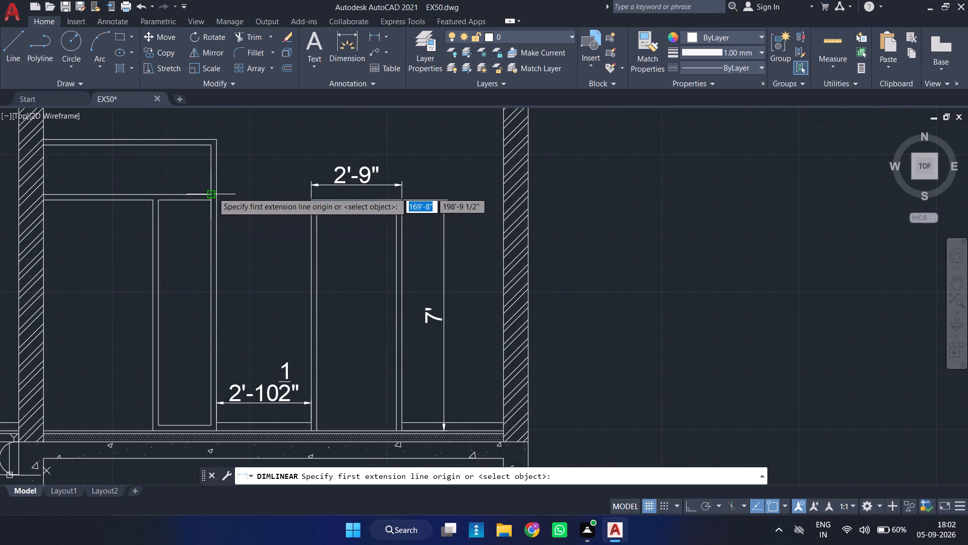
left_click(213, 192)
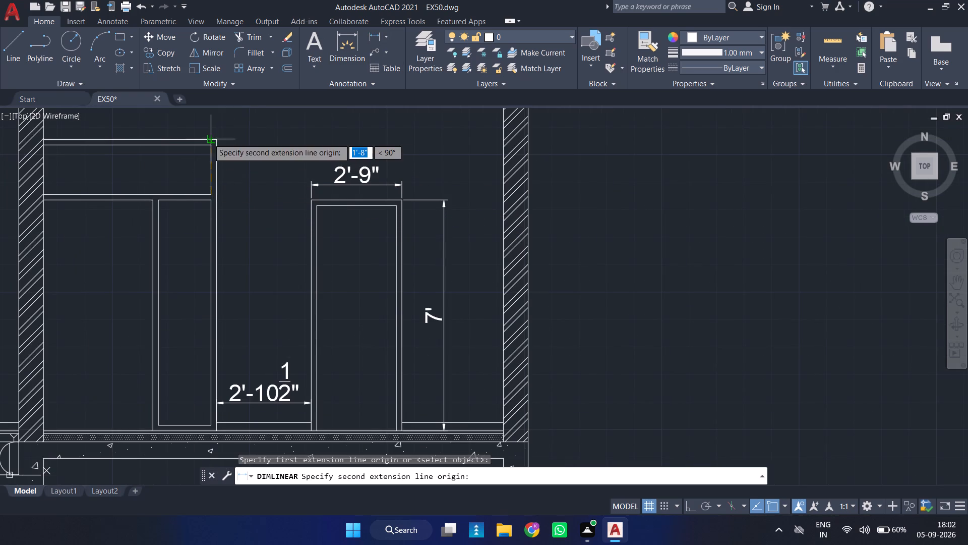
left_click(208, 138)
left_click(254, 140)
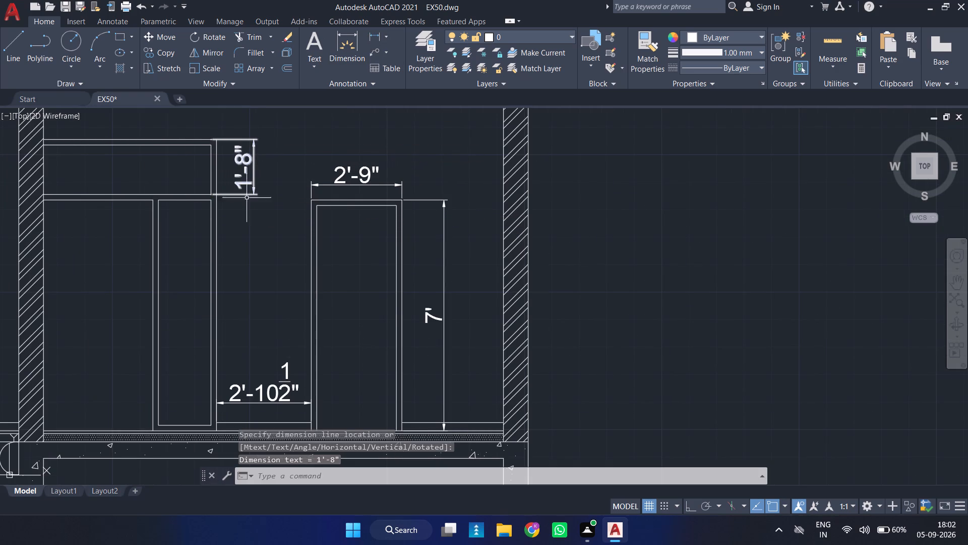
Add a vertical linear dimension from the underside of the top storey door's top panel to the floor, aligned under the panel dimension.
key("space")
left_click(211, 193)
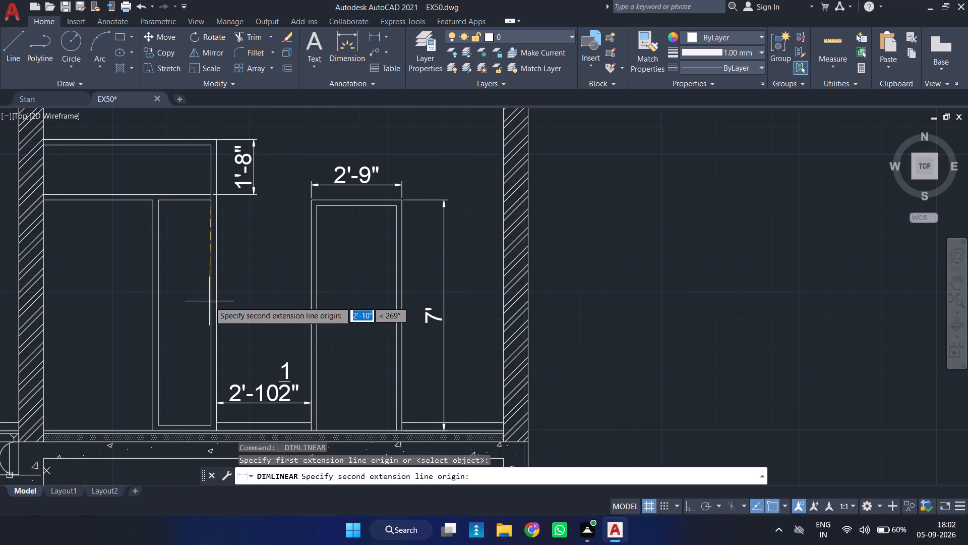
left_click(212, 431)
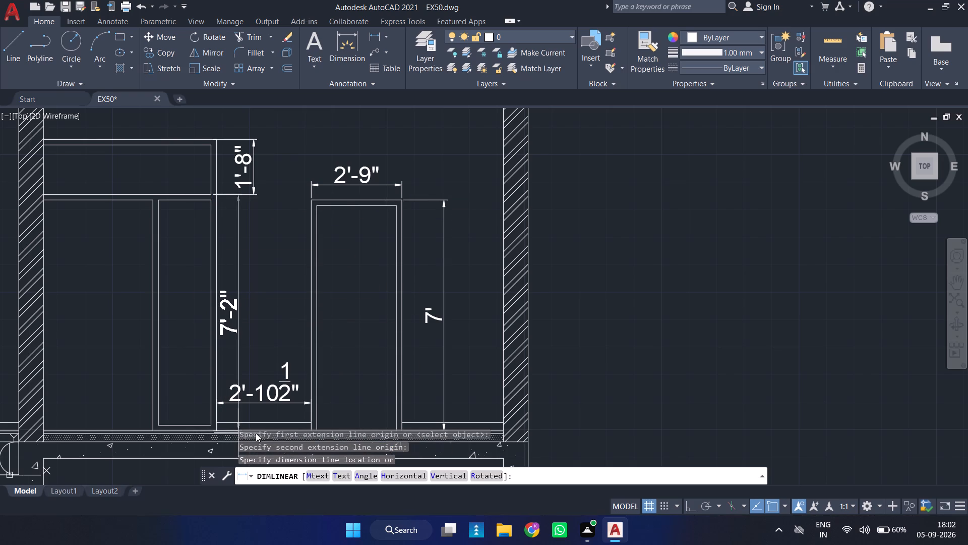
left_click(251, 196)
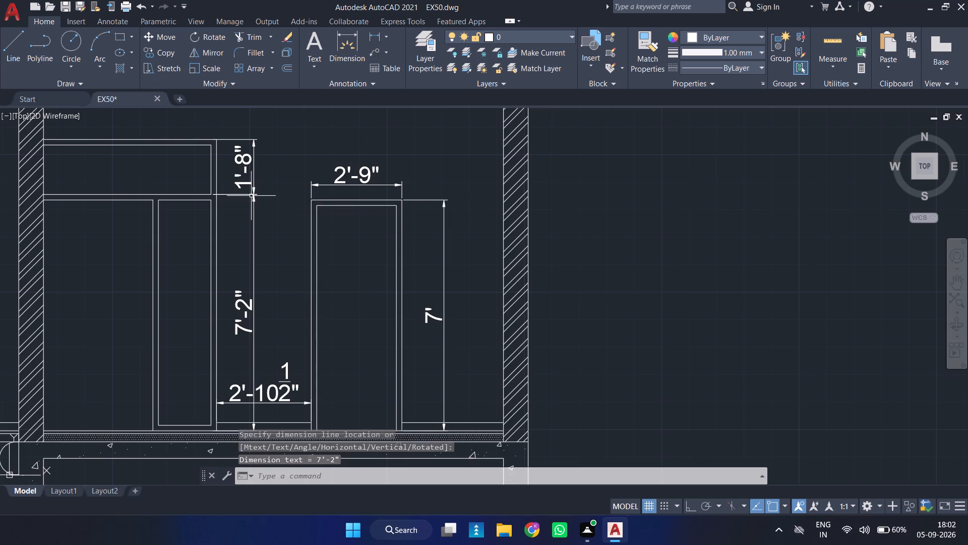
Add a horizontal linear dimension for the overall width of the top storey's wide door frame, just above the frame.
scroll(272, 231, "down", 2)
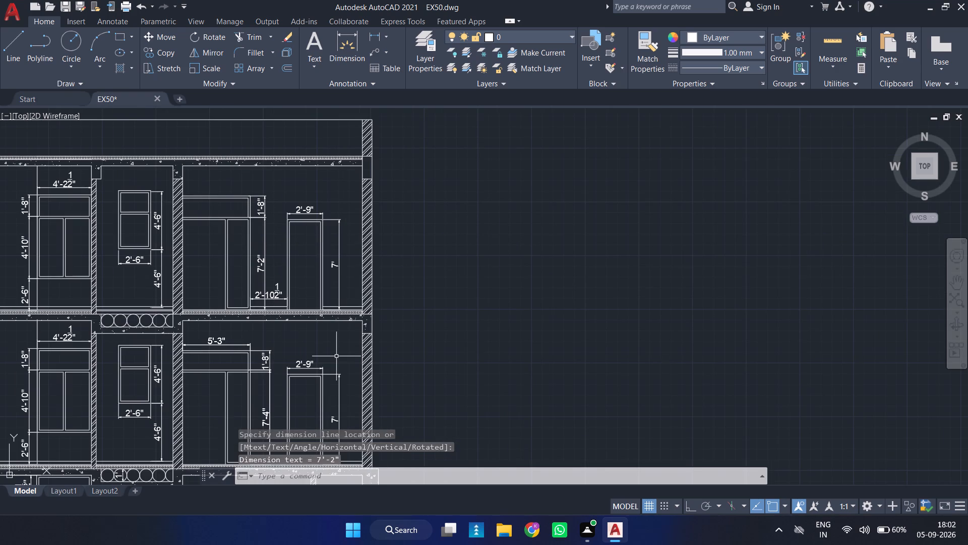
middle_click_drag(258, 256, 266, 226)
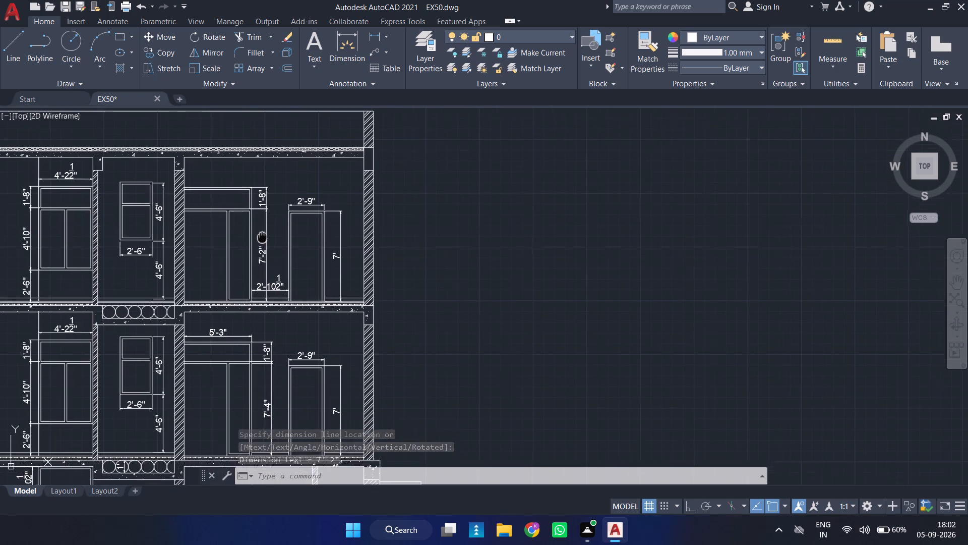
middle_click_drag(266, 226, 281, 187)
scroll(243, 198, "up", 1)
middle_click_drag(253, 197, 253, 197)
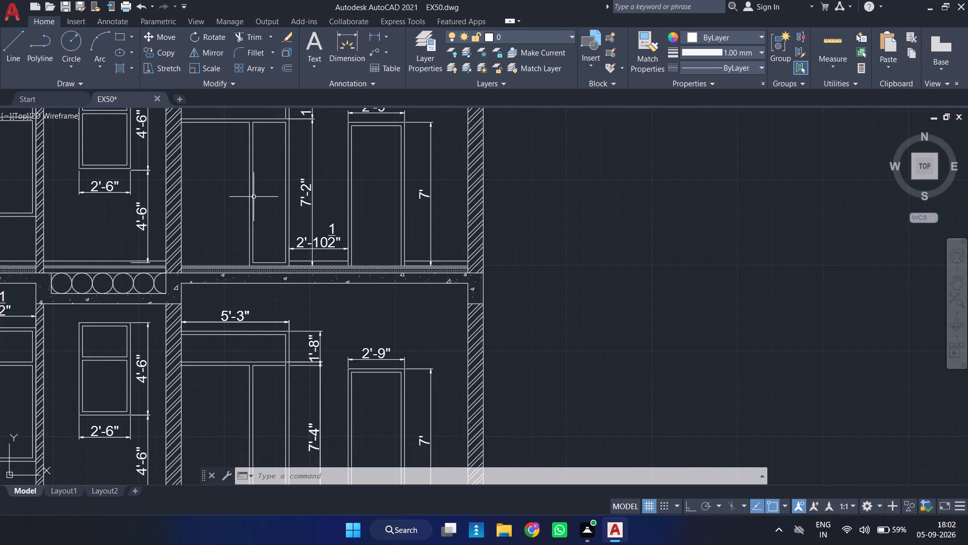
middle_click_drag(253, 197, 242, 367)
key("space")
key("space")
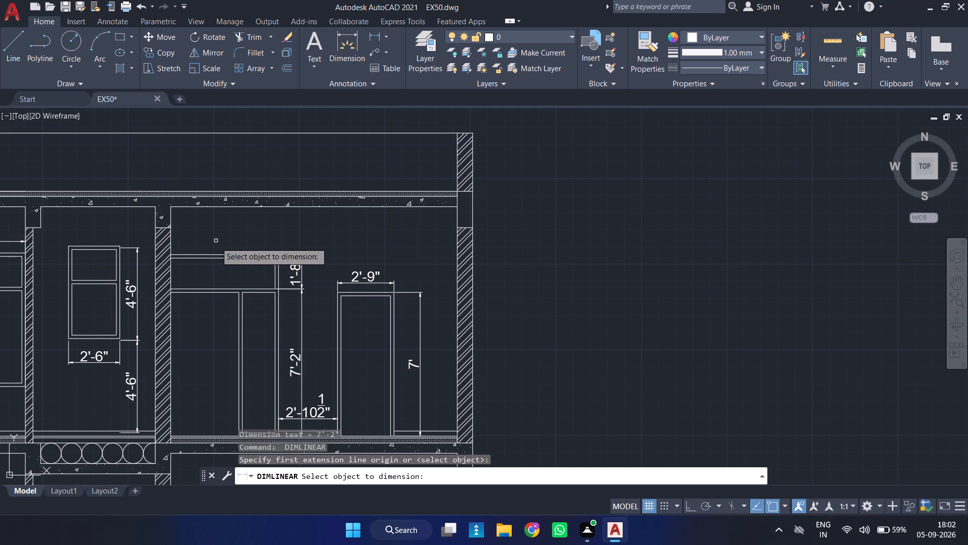
left_click(218, 255)
left_click(217, 244)
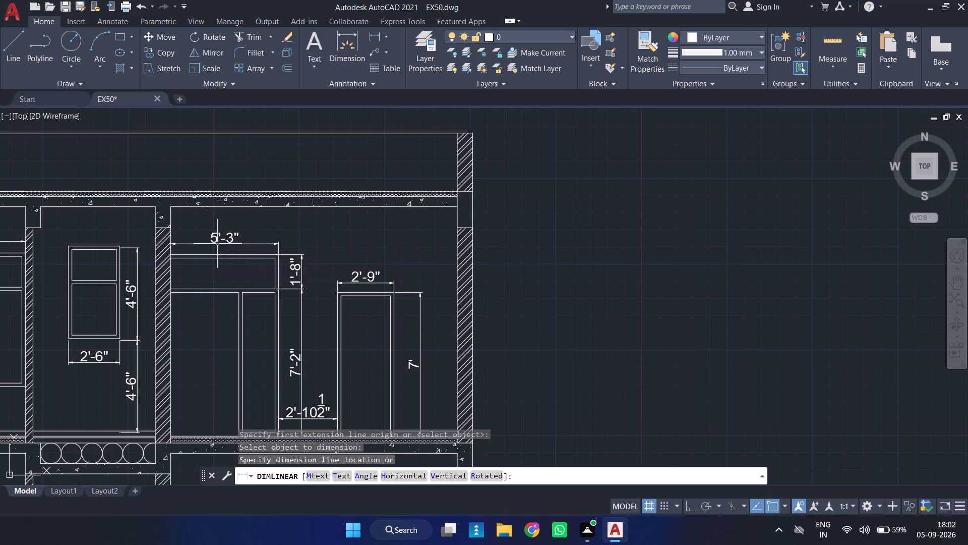
Add a horizontal linear dimension between the top storey's narrow door and the adjacent outer wall, slightly above the floor.
scroll(254, 260, "down", 2)
middle_click_drag(252, 277, 356, 216)
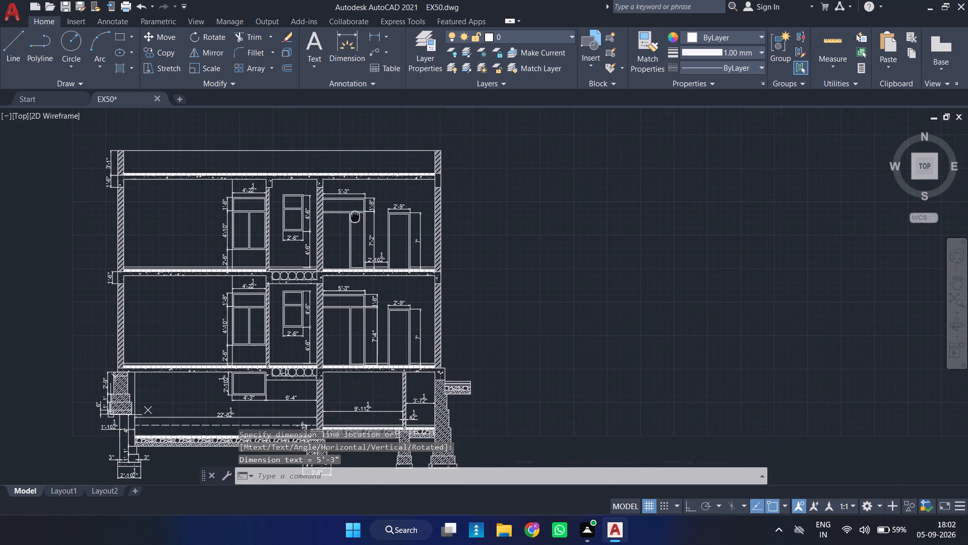
middle_click_drag(356, 216, 359, 216)
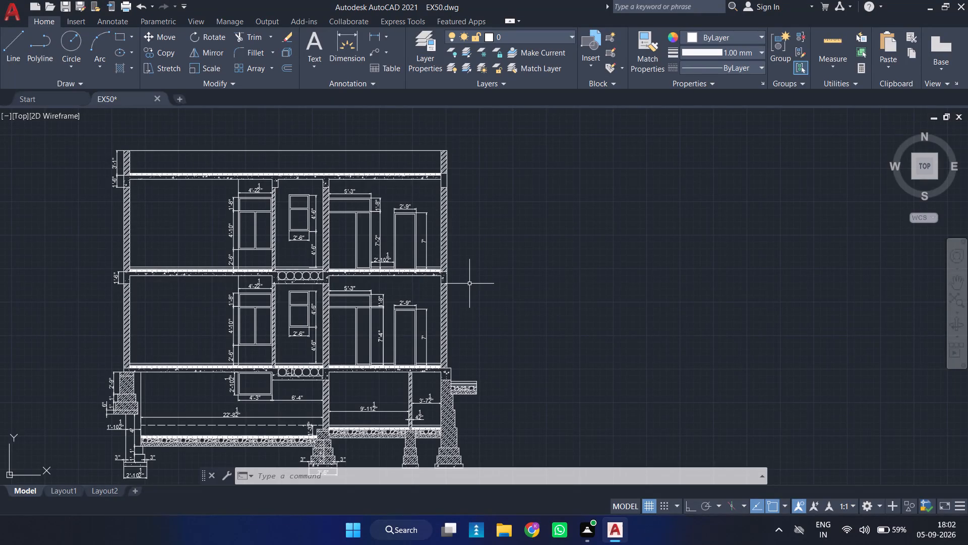
scroll(424, 306, "up", 1)
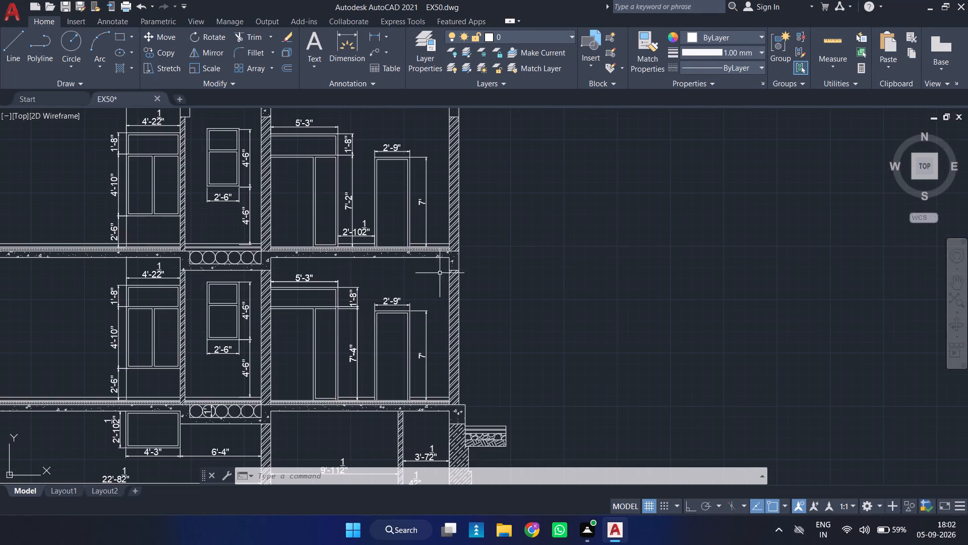
scroll(431, 246, "up", 1)
middle_click_drag(420, 242, 378, 381)
scroll(381, 361, "up", 2)
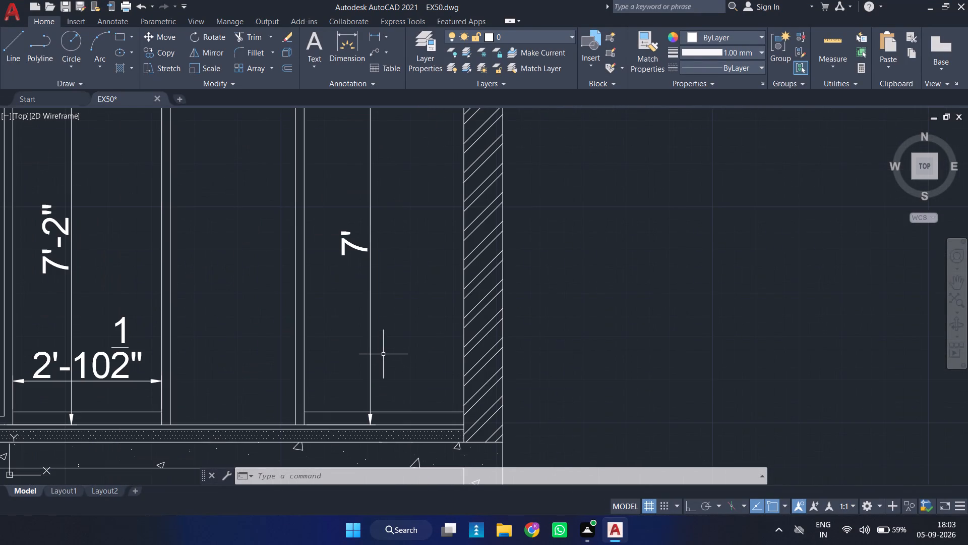
key("space")
key("space")
left_click(410, 413)
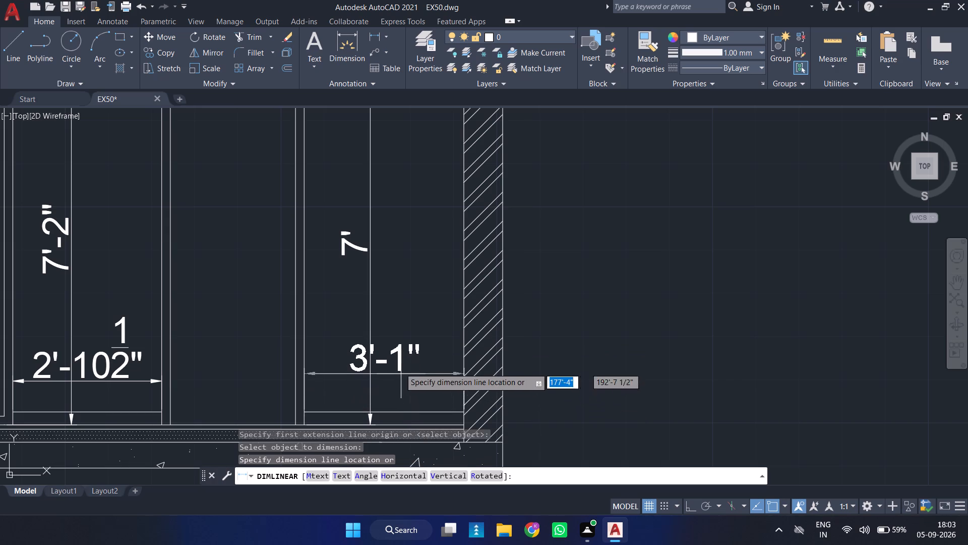
left_click(398, 343)
Add a horizontal linear dimension across the middle storey's large room, from the outer wall to the partition beside the double window, just above the floor.
scroll(428, 331, "down", 3)
middle_click_drag(295, 327, 295, 328)
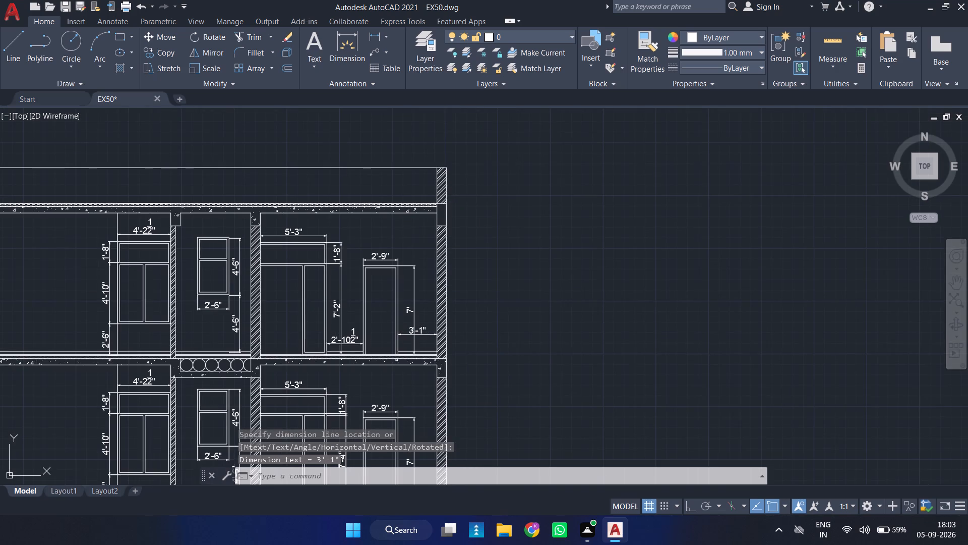
middle_click_drag(295, 328, 569, 266)
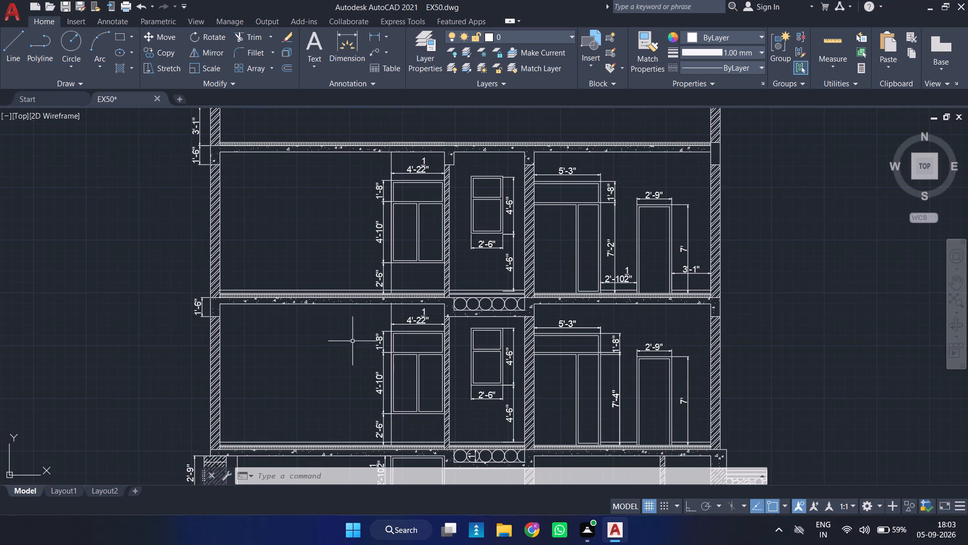
scroll(308, 354, "down", 1)
middle_click_drag(308, 368, 315, 272)
scroll(314, 278, "down", 1)
scroll(348, 281, "up", 1)
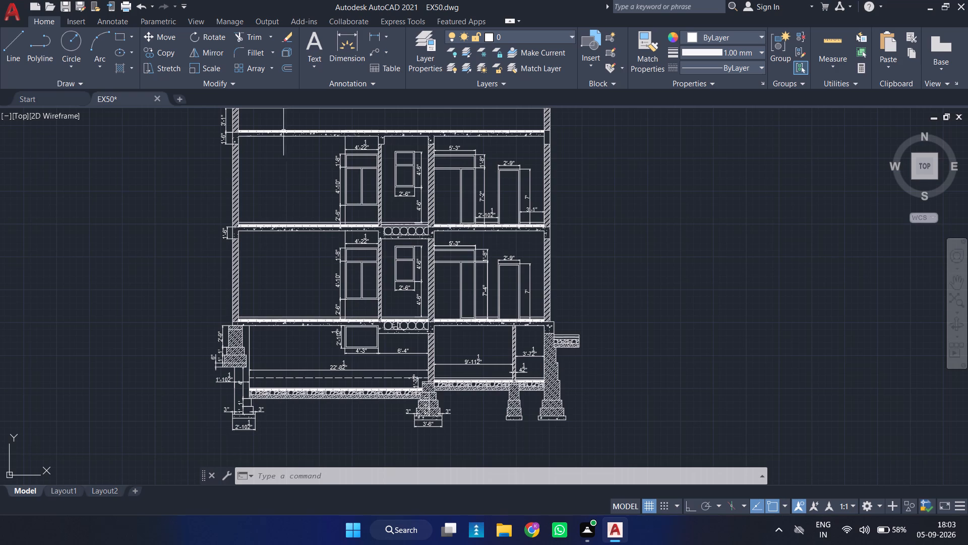
left_click(376, 36)
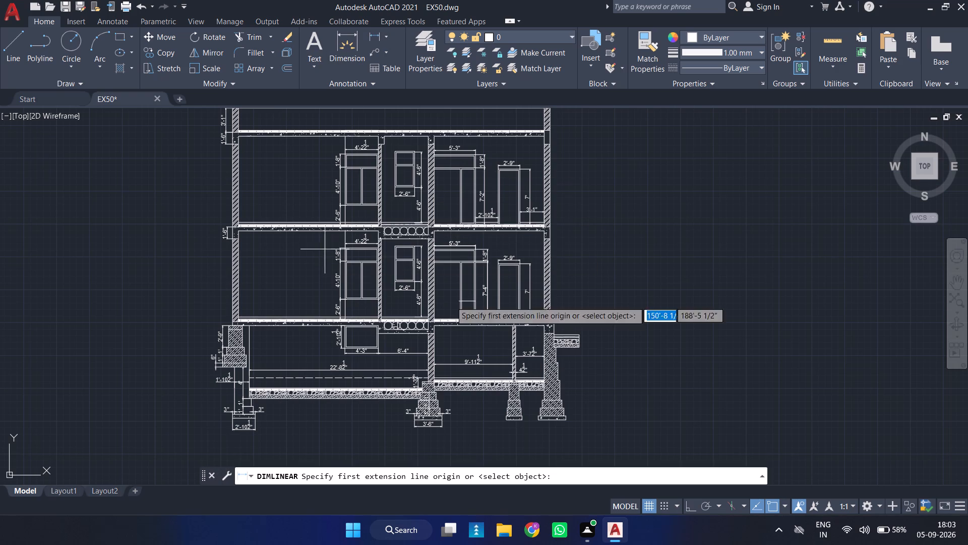
scroll(307, 302, "up", 2)
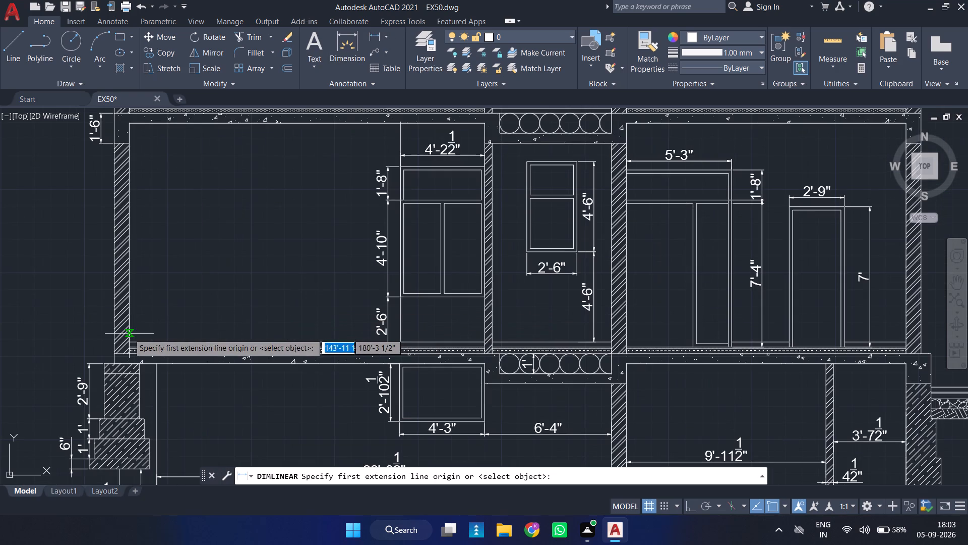
left_click(130, 342)
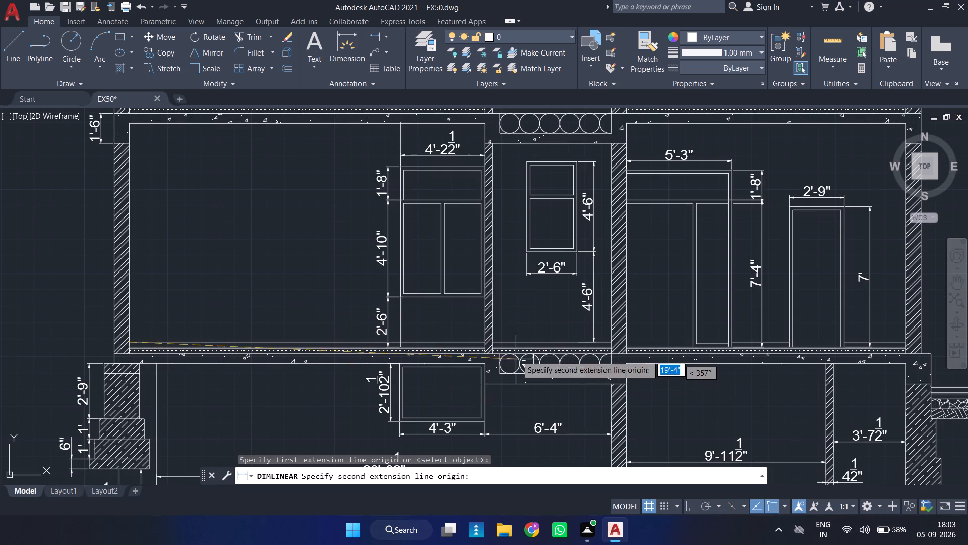
left_click(485, 342)
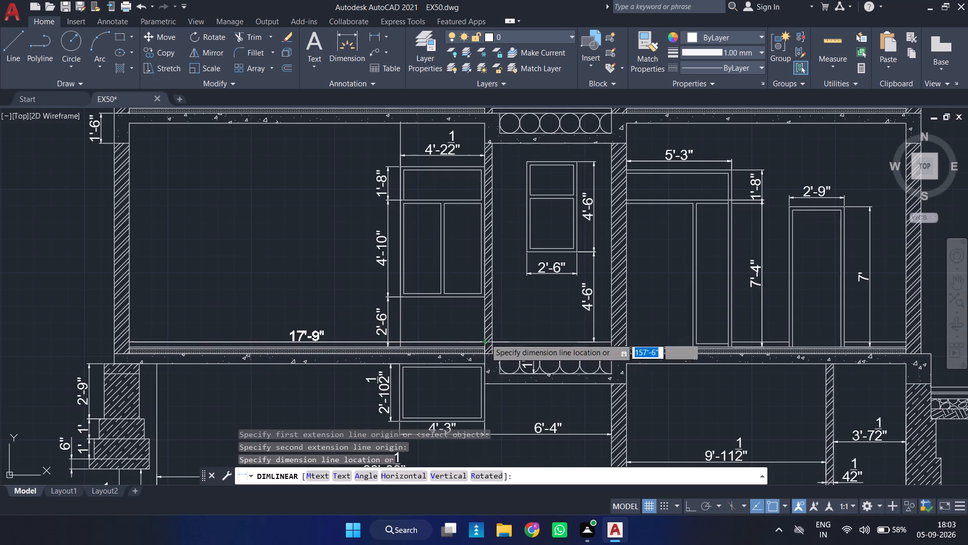
left_click(475, 319)
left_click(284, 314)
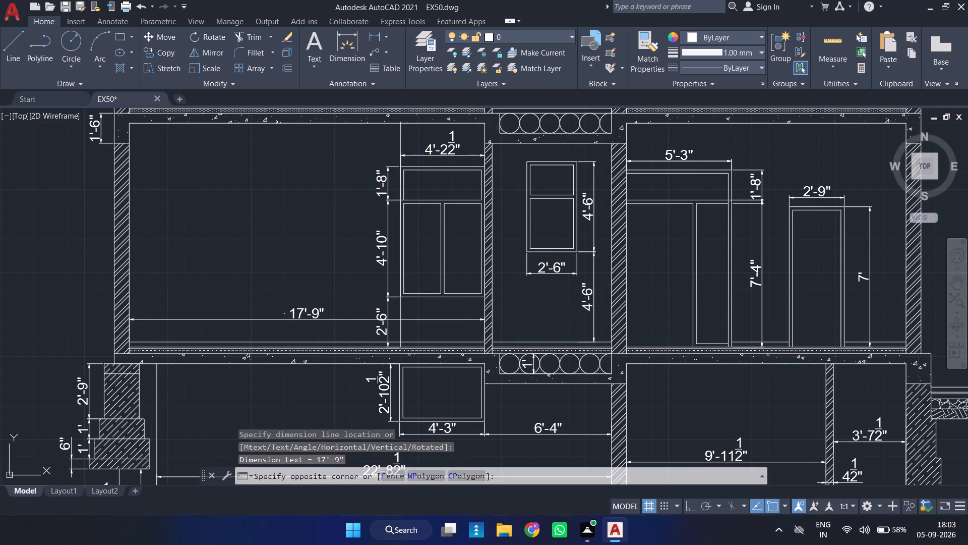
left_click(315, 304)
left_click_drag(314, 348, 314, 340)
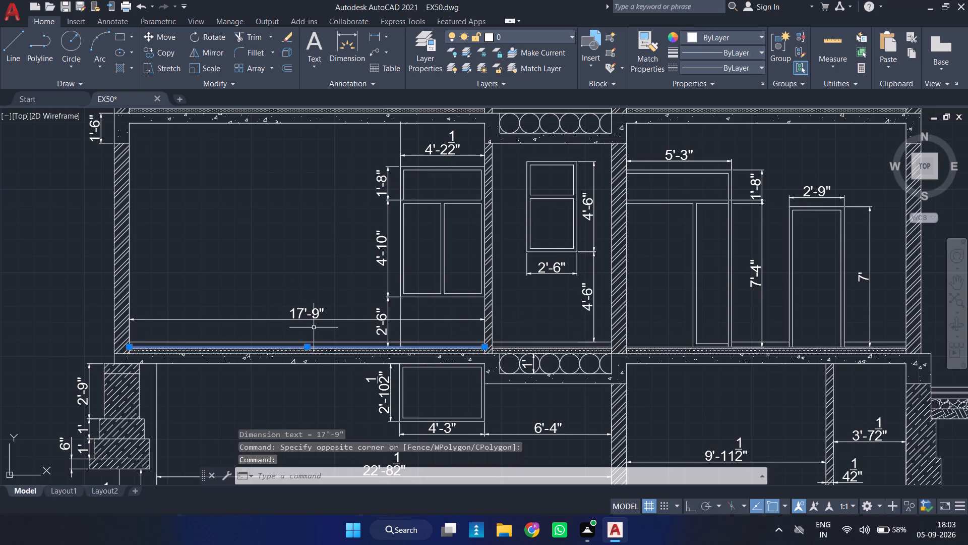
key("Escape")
Add a horizontal linear dimension across the top storey's large room, from the outer wall to the partition, just above the floor.
key("space")
key("space")
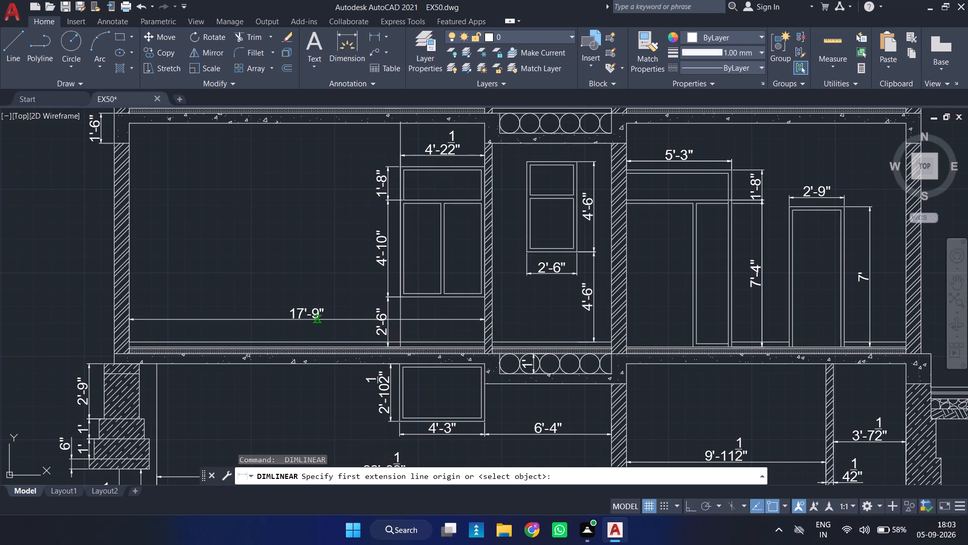
middle_click_drag(298, 242, 275, 461)
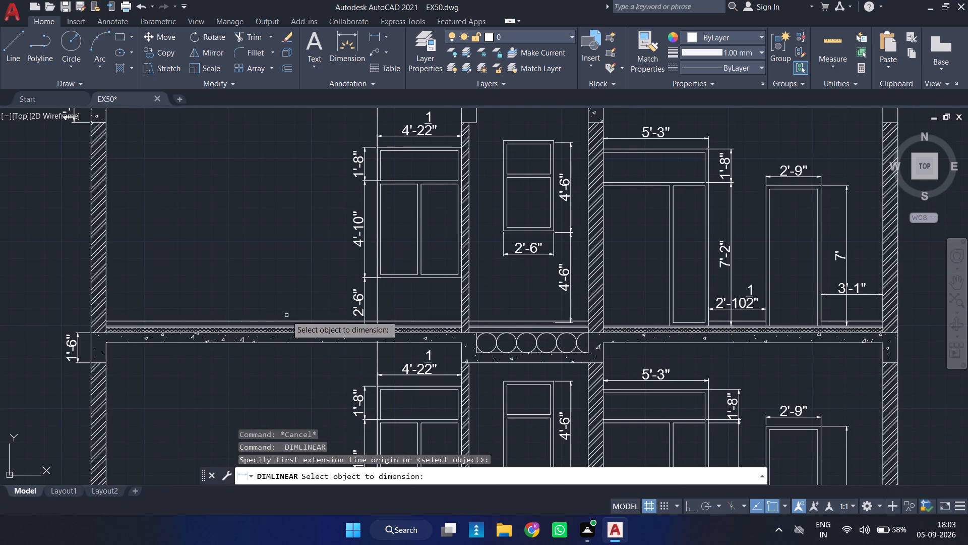
left_click(286, 319)
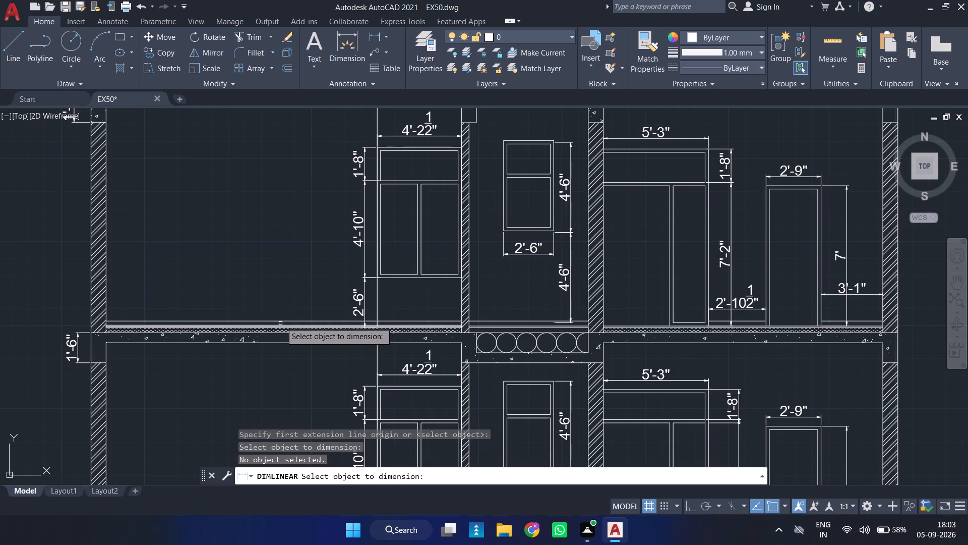
left_click(281, 321)
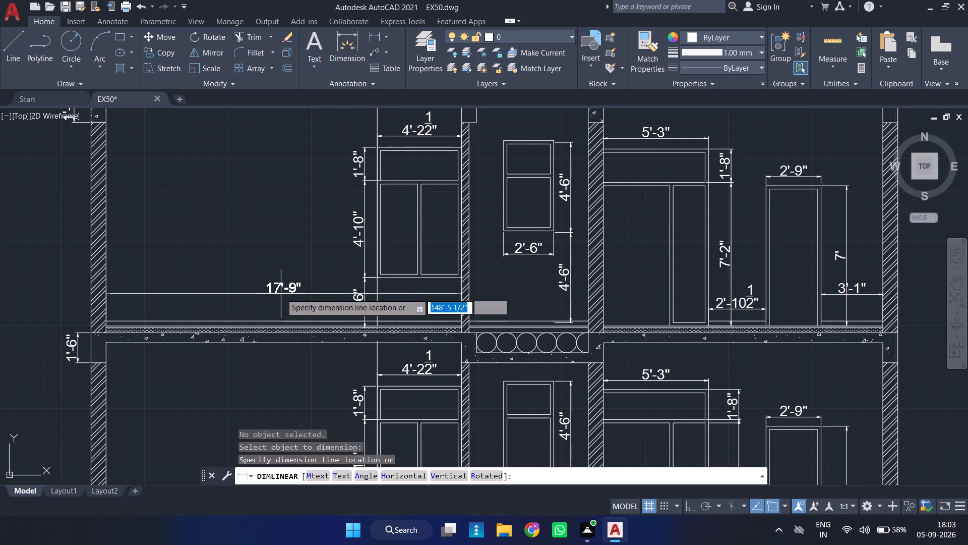
left_click(281, 288)
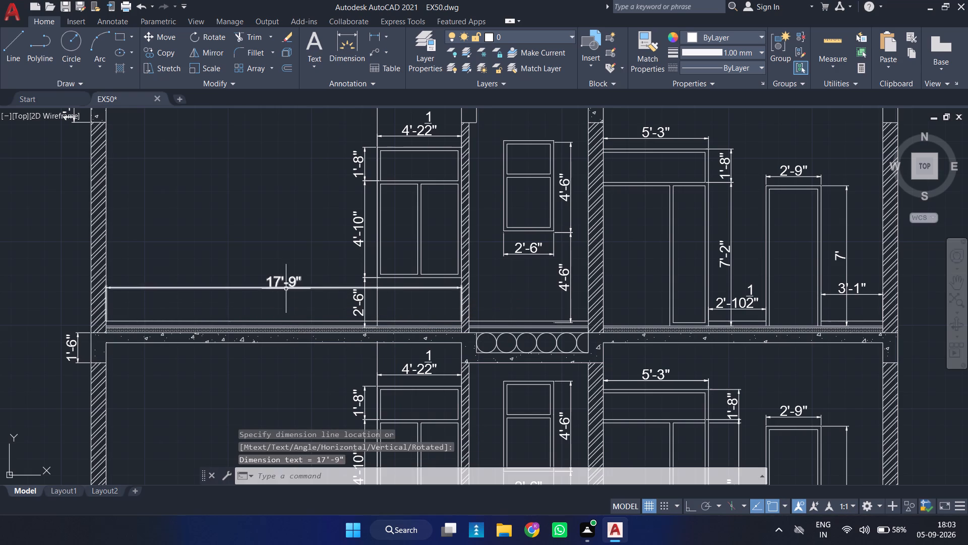
Add a horizontal linear dimension for the clear width of the middle storey's central bay, between its two walls below the small window.
scroll(319, 312, "down", 5)
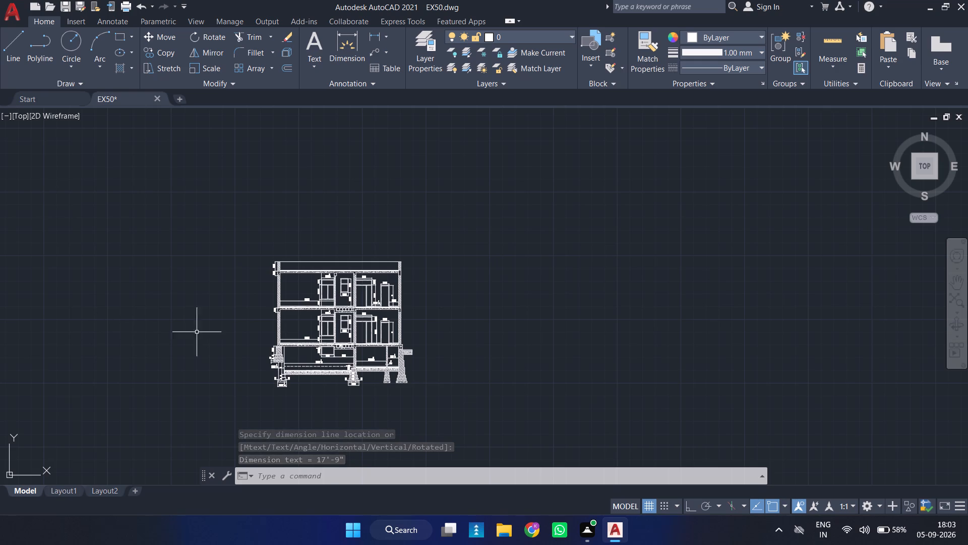
scroll(333, 332, "up", 4)
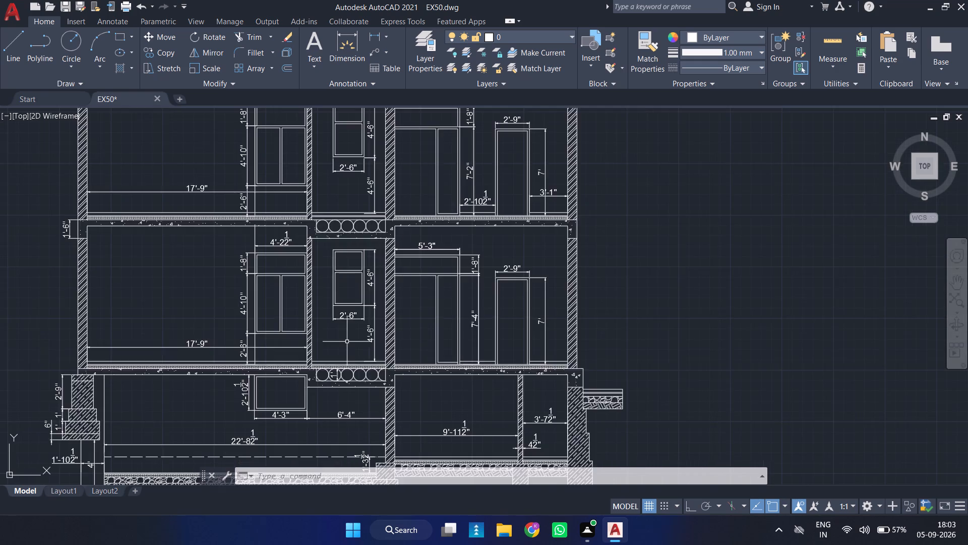
scroll(347, 344, "up", 2)
key("space")
key("space")
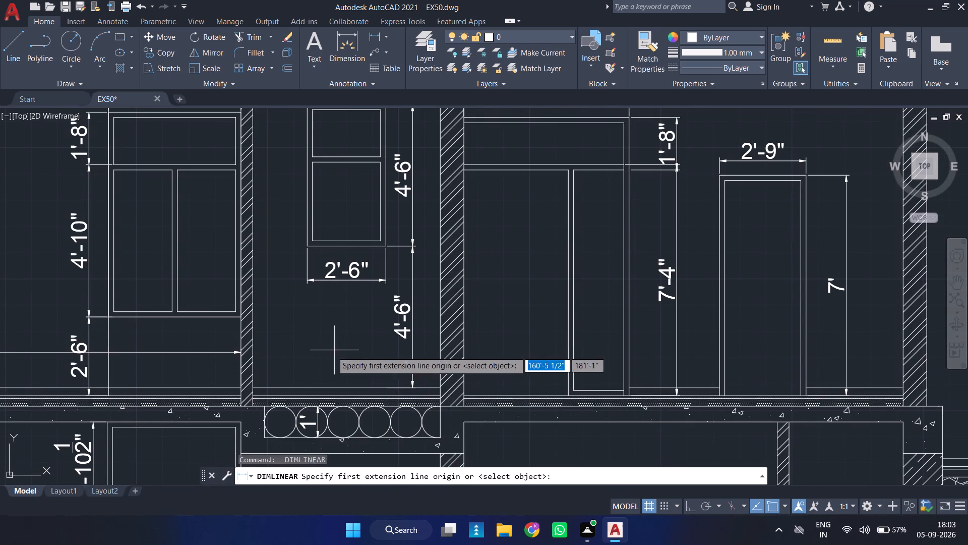
left_click(330, 387)
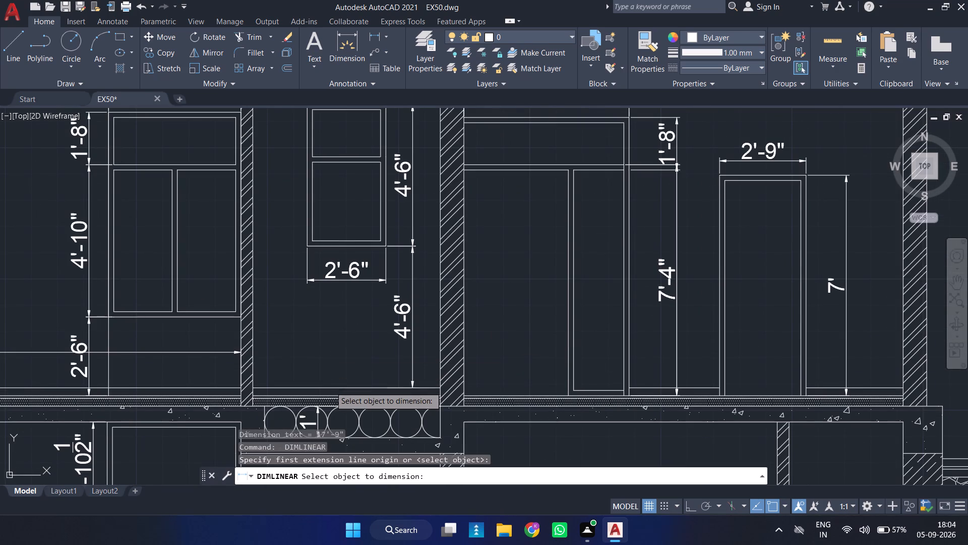
left_click(327, 364)
Add a horizontal linear dimension for the clear width of the top storey's central bay, between its two walls just above the floor.
scroll(326, 323, "down", 2)
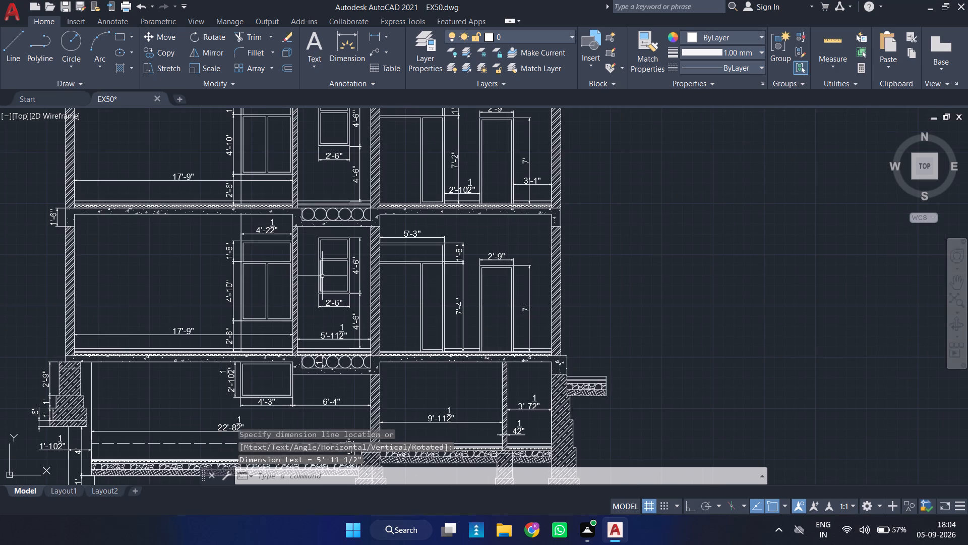
key("space")
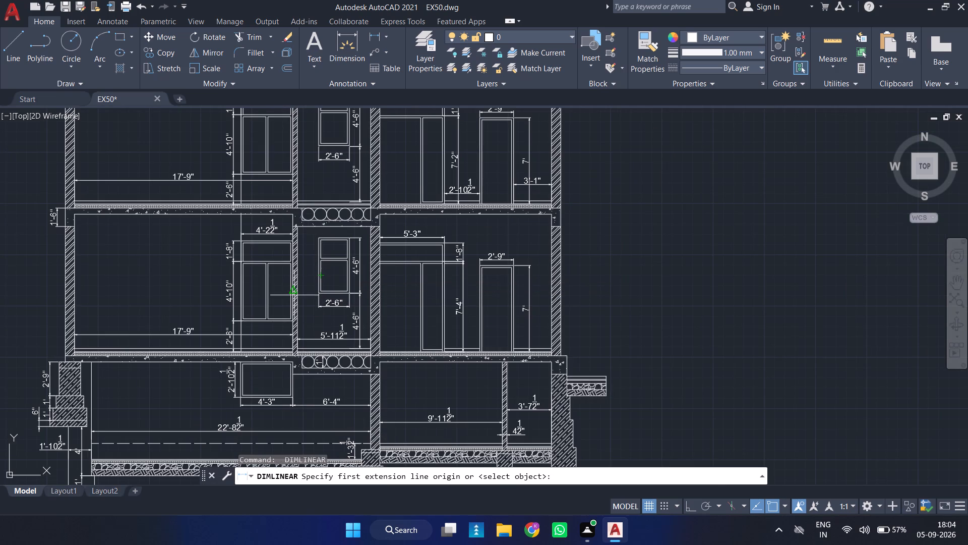
scroll(338, 199, "up", 2)
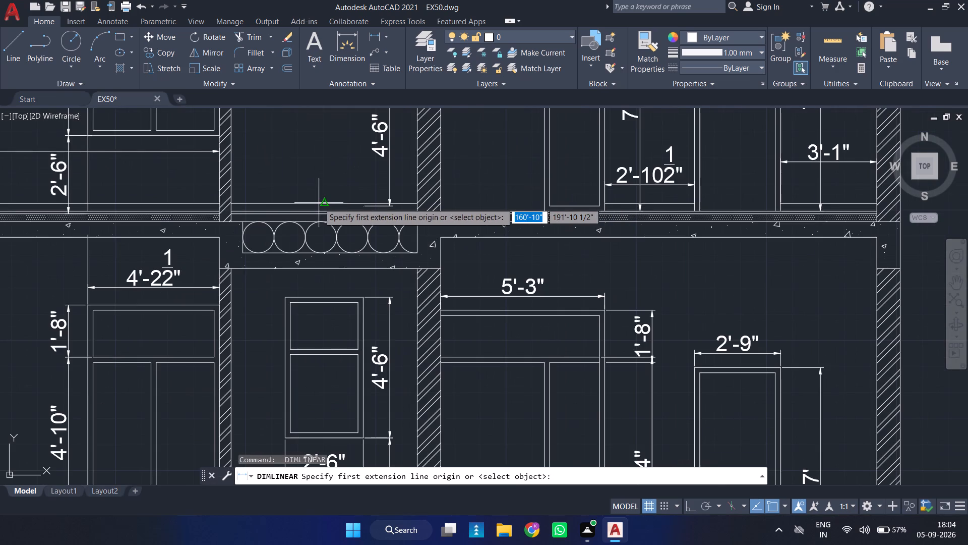
key("space")
left_click(316, 203)
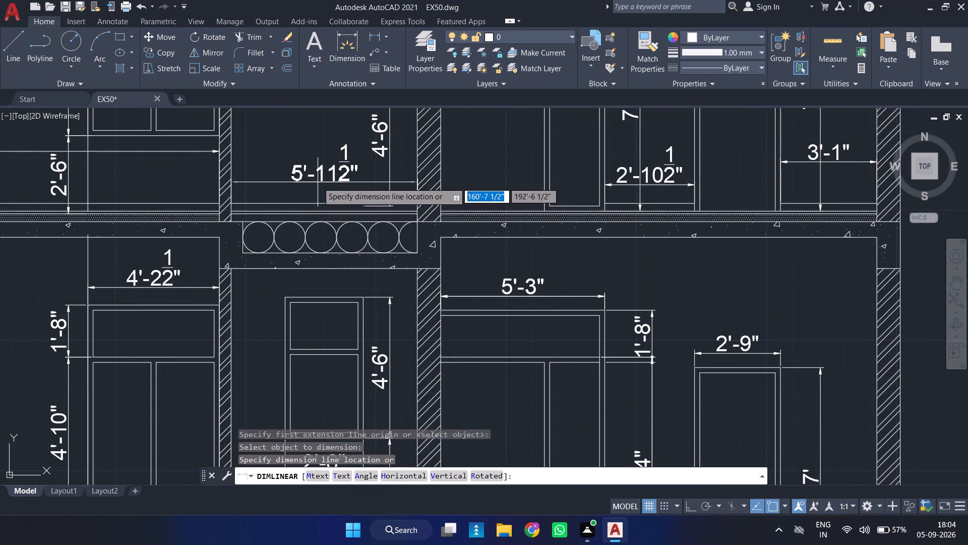
left_click(318, 182)
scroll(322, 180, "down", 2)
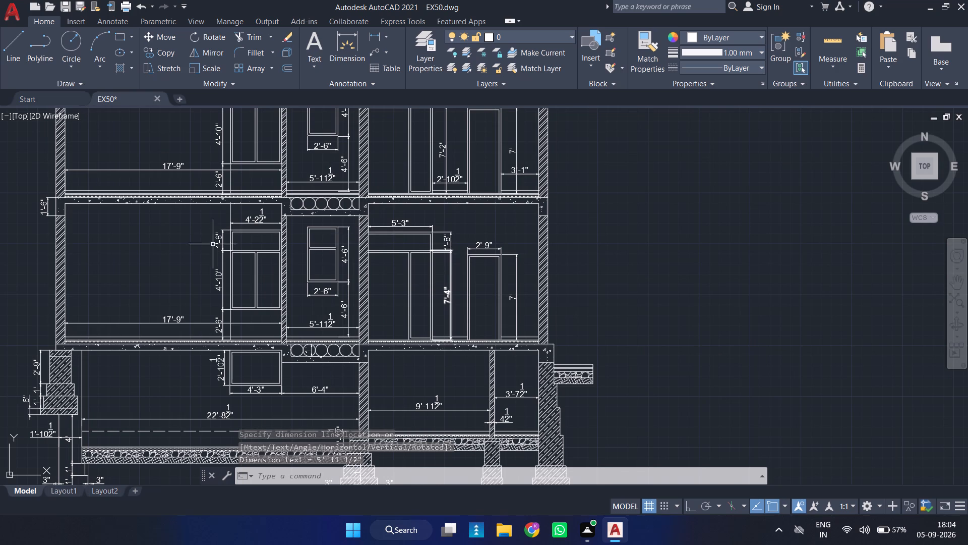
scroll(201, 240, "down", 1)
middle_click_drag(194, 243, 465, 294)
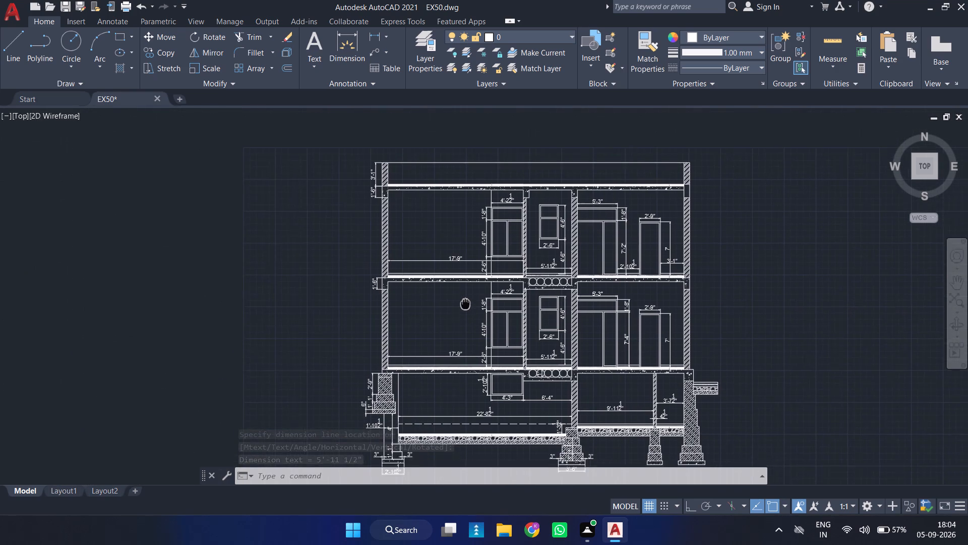
Add a vertical linear dimension for the top storey's height, from roof slab top to floor level, placed outside the right-hand outer wall.
middle_click_drag(465, 294, 352, 342)
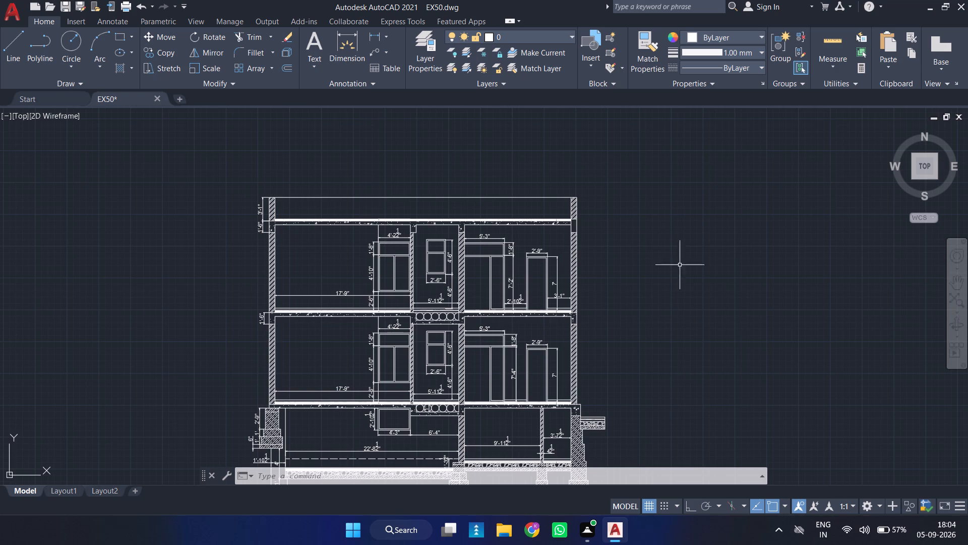
key("space")
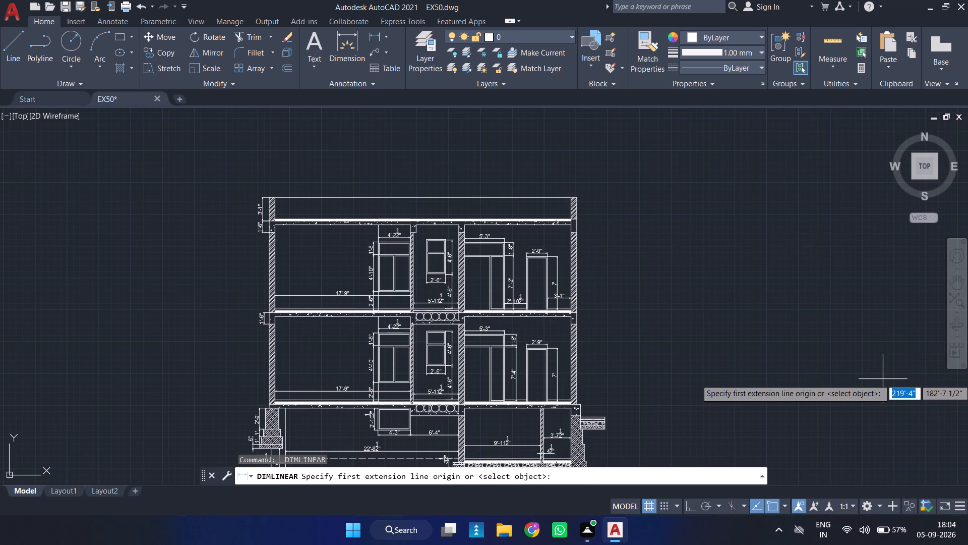
scroll(550, 241, "up", 2)
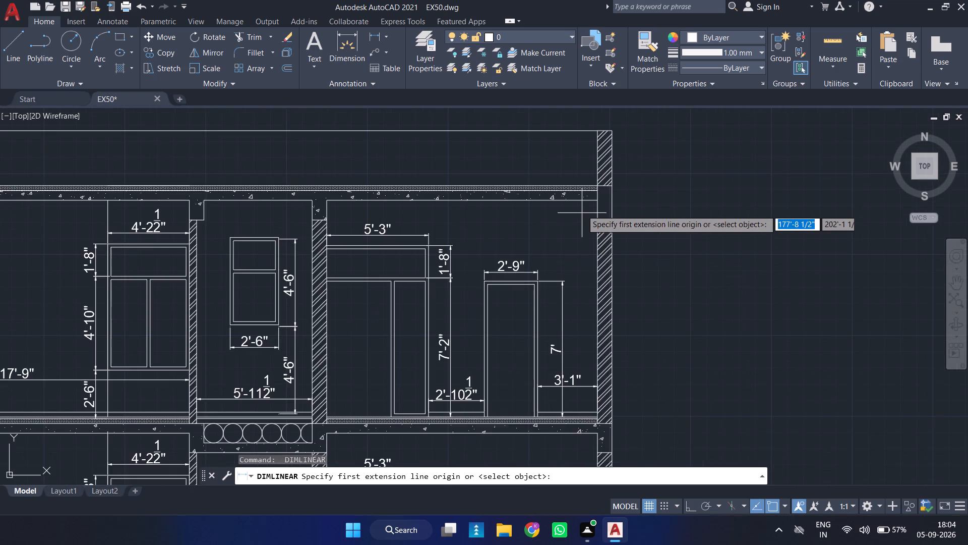
scroll(582, 208, "up", 3)
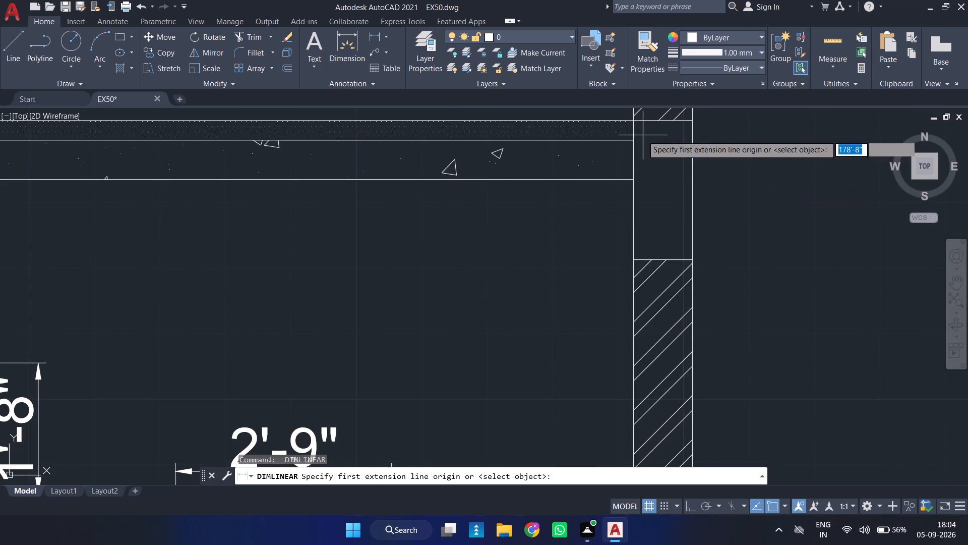
left_click(634, 123)
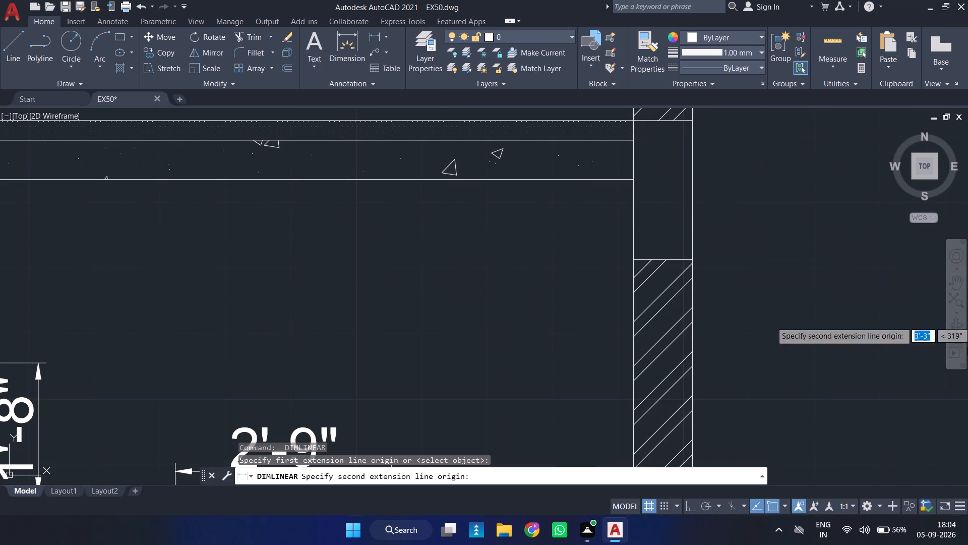
key("F8")
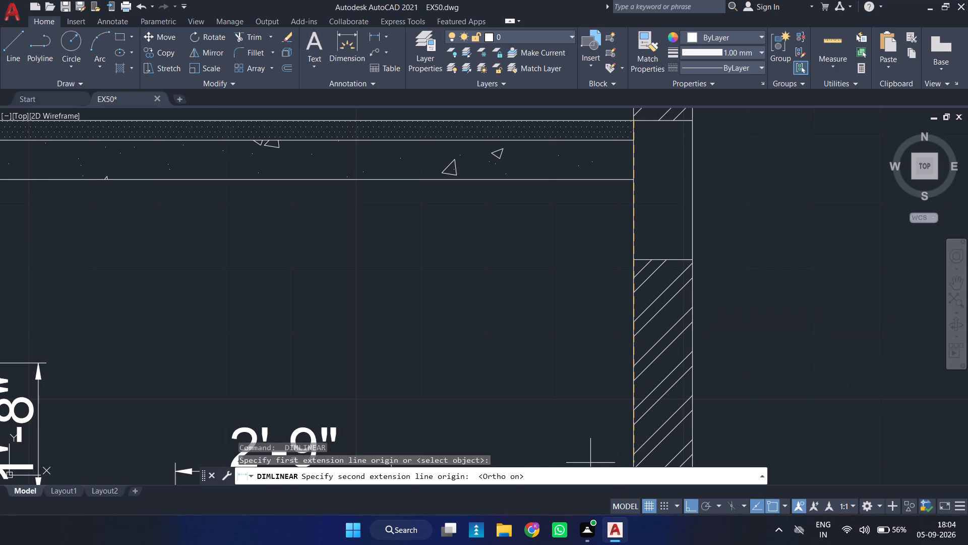
scroll(60, 487, "down", 2)
scroll(417, 295, "down", 2)
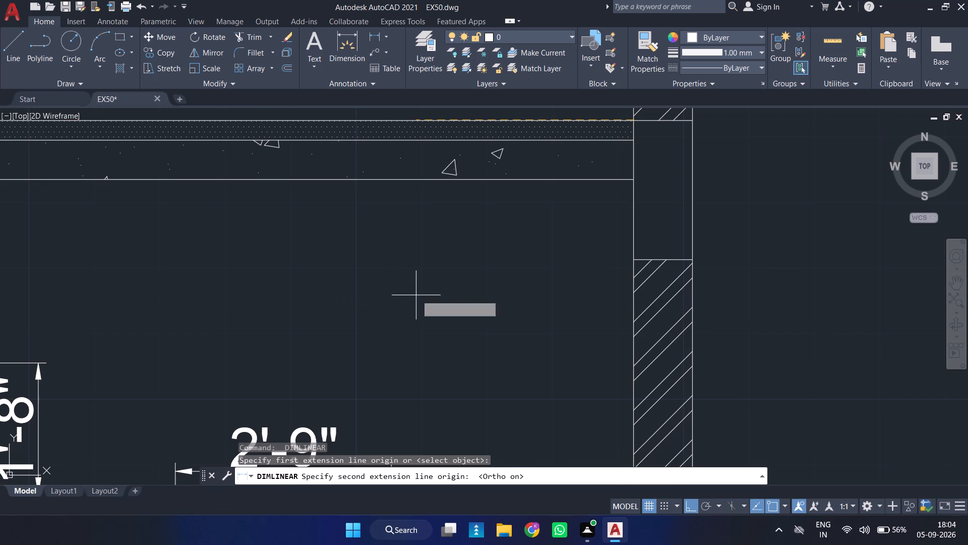
middle_click_drag(482, 365, 459, 135)
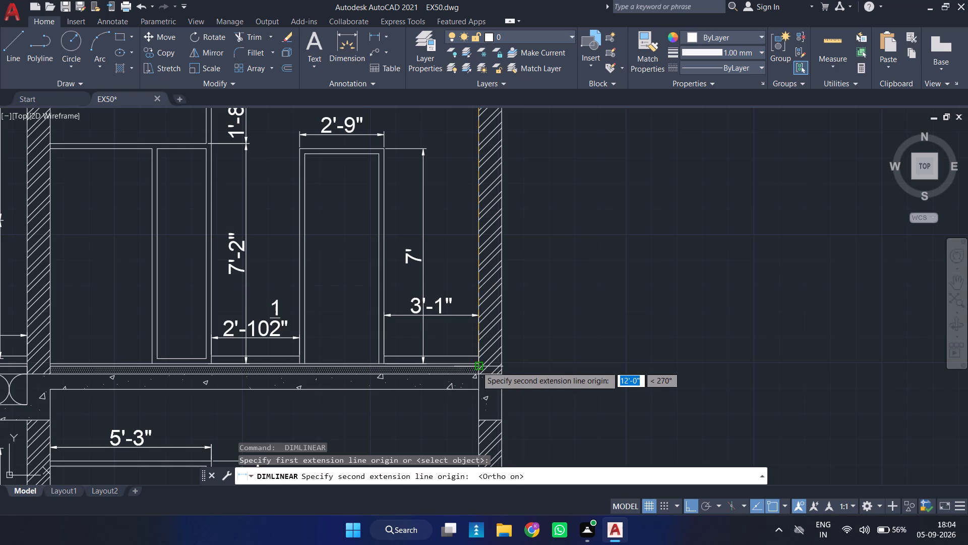
scroll(476, 366, "up", 3)
left_click(478, 370)
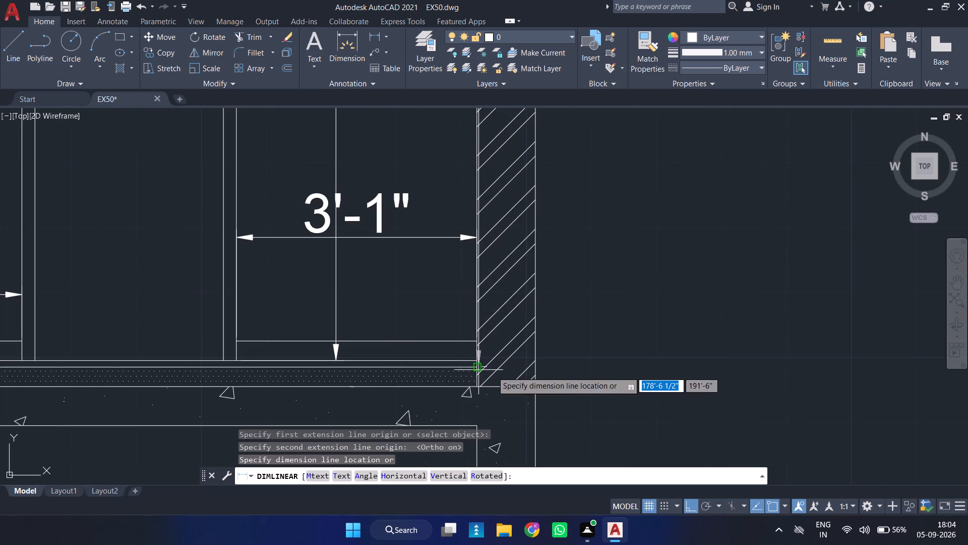
scroll(686, 378, "down", 2)
left_click(686, 379)
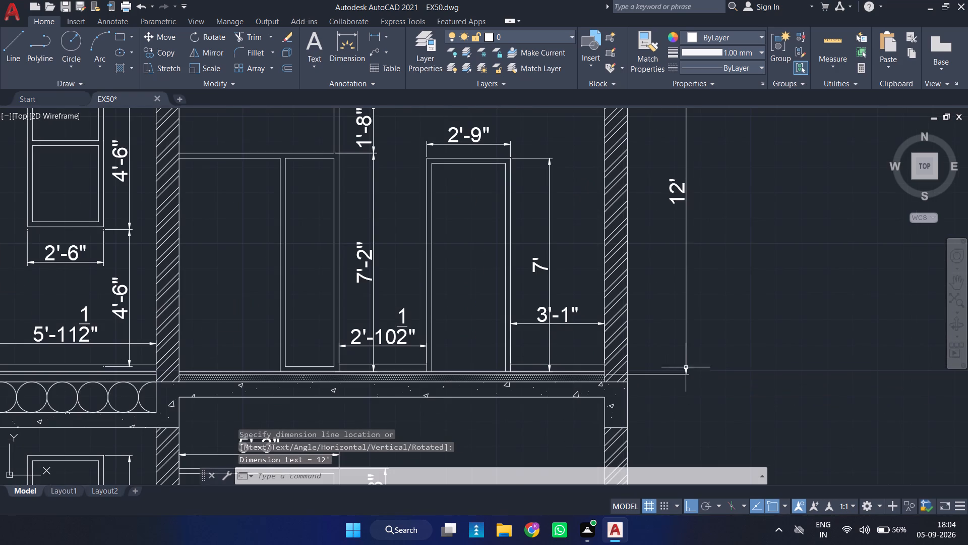
Copy the top storey's overall height dimension straight down to the middle storey, using the slab-and-wall corner as base point.
scroll(704, 353, "down", 3)
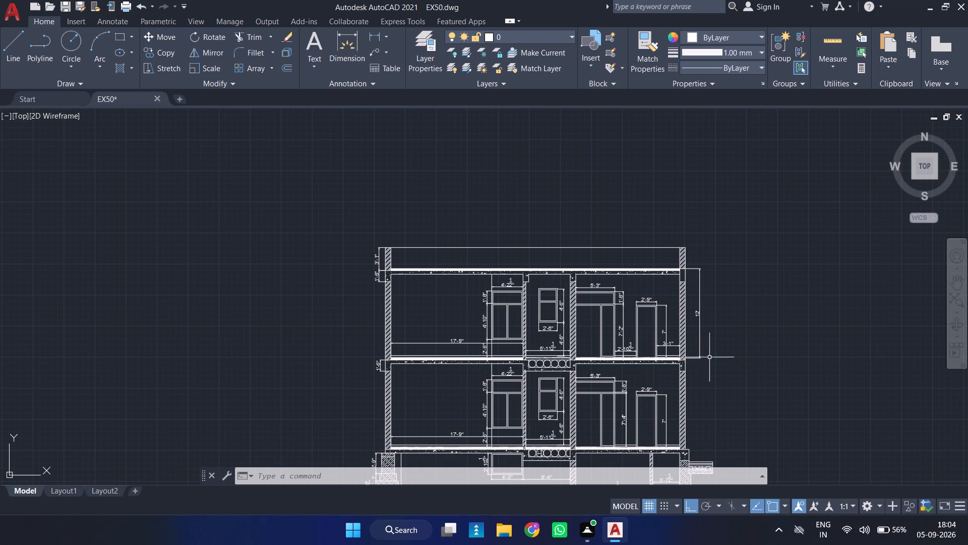
left_click(699, 342)
key("c")
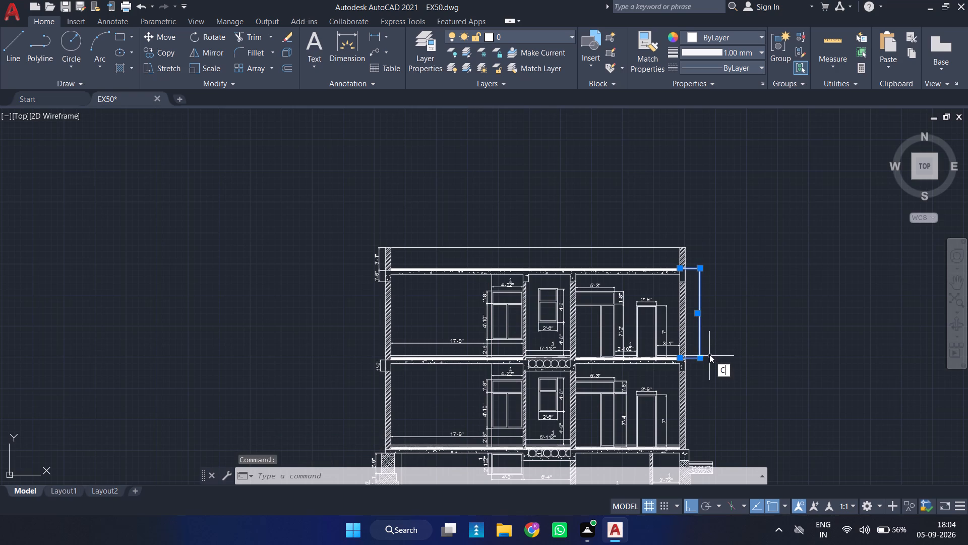
key("o")
key("Return")
scroll(692, 350, "up", 2)
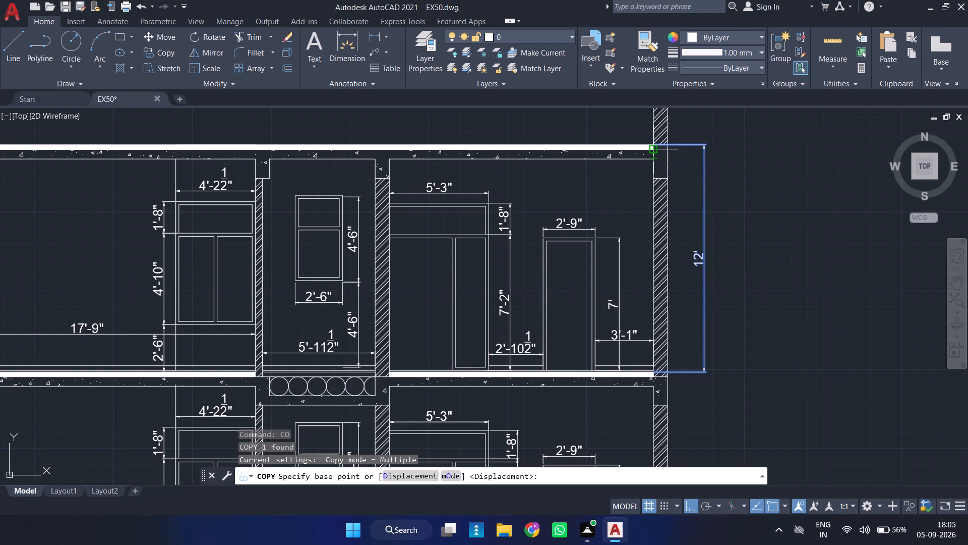
scroll(652, 151, "up", 2)
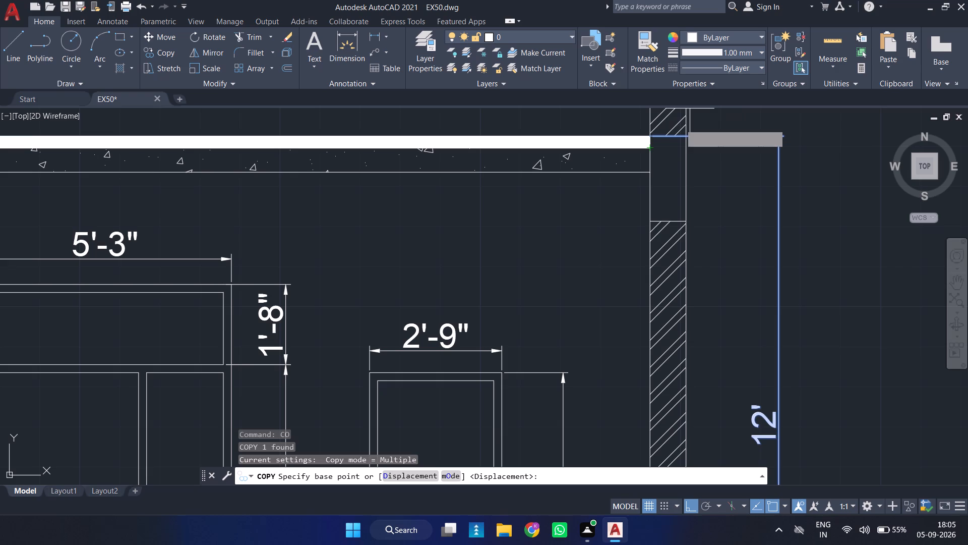
left_click(651, 137)
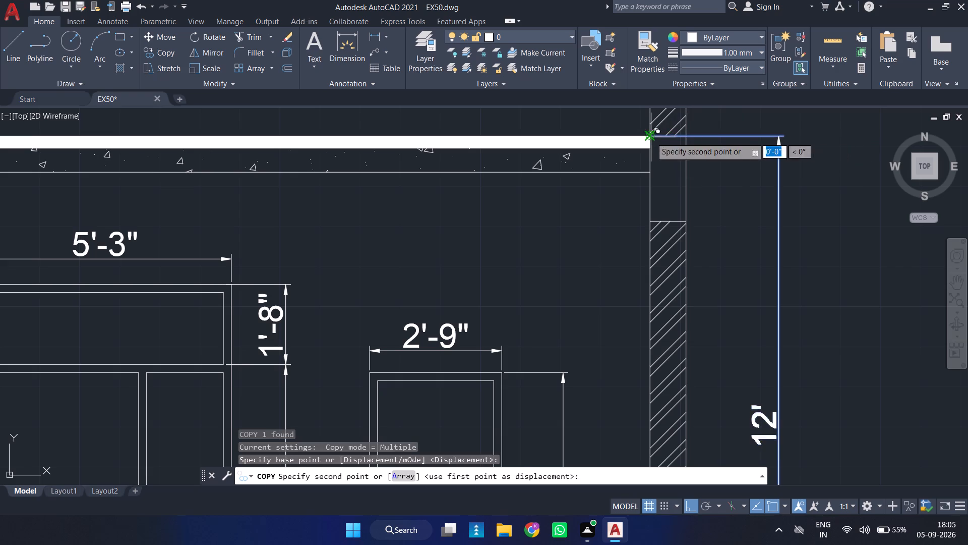
scroll(643, 176, "down", 3)
middle_click_drag(637, 286, 686, 0)
middle_click_drag(708, 124, 652, 391)
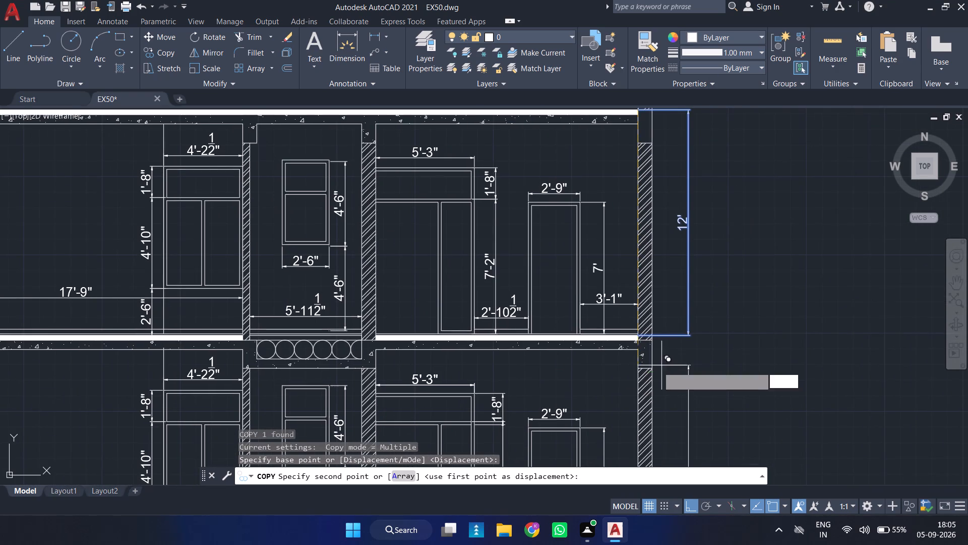
scroll(637, 340, "up", 7)
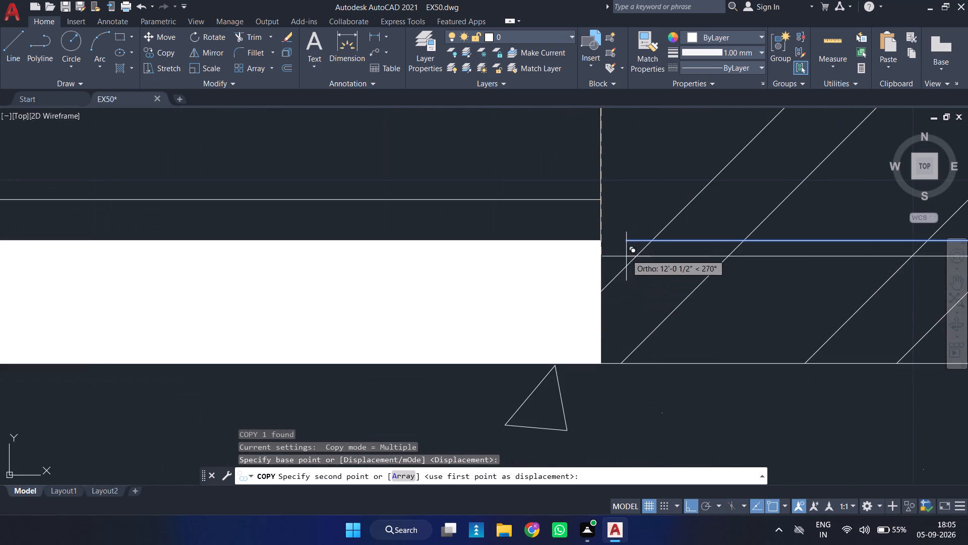
left_click(599, 239)
scroll(625, 267, "down", 5)
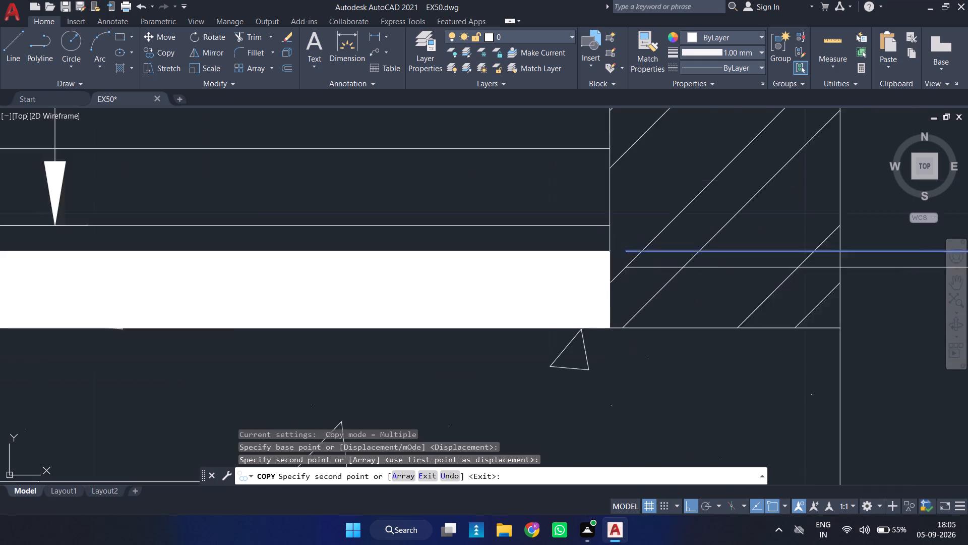
scroll(653, 284, "down", 3)
scroll(702, 296, "down", 3)
key("Escape")
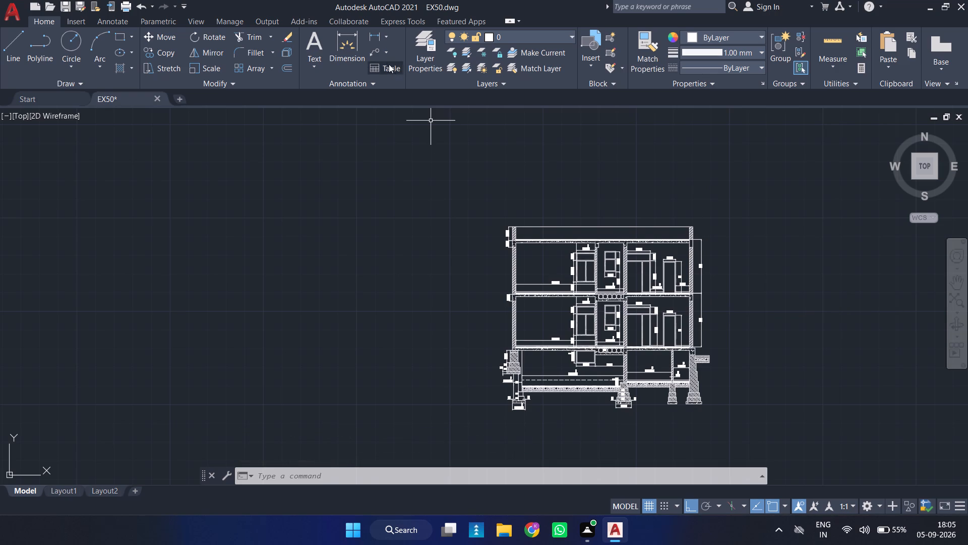
Add a multileader reading SKRITING-3", pointing down at the skirting line above the floor of the middle storey's 17'-9" wide room.
left_click(377, 58)
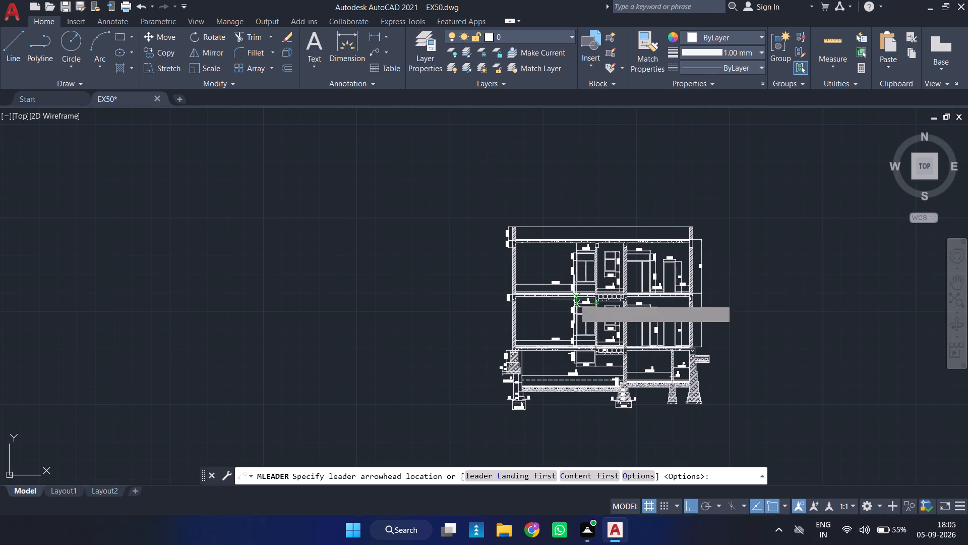
scroll(546, 312, "up", 3)
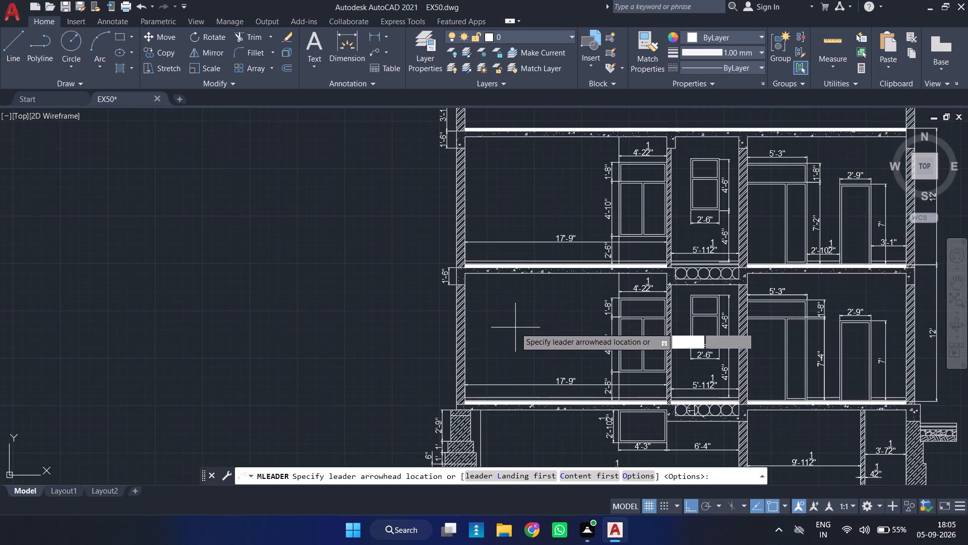
middle_click_drag(515, 327, 384, 287)
scroll(381, 229, "up", 3)
scroll(353, 189, "up", 2)
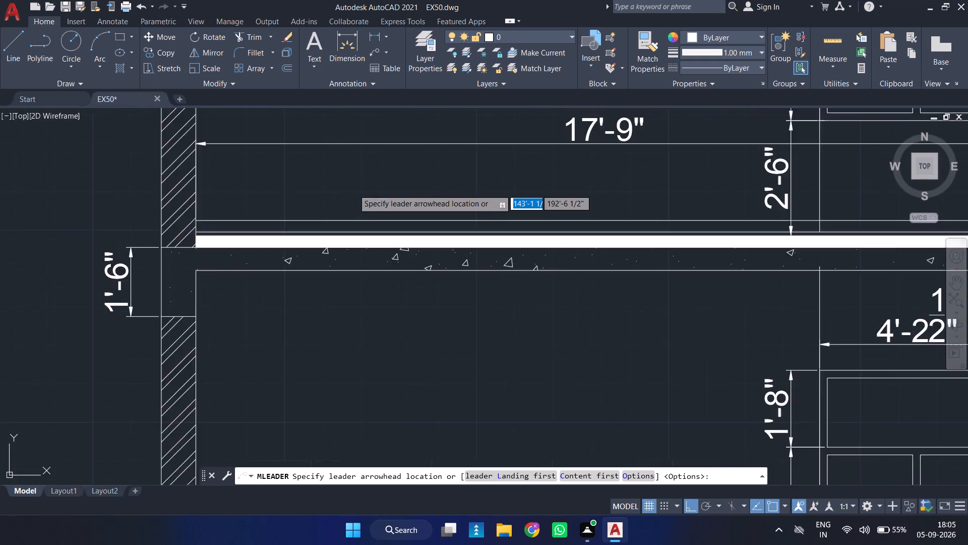
scroll(353, 189, "up", 1)
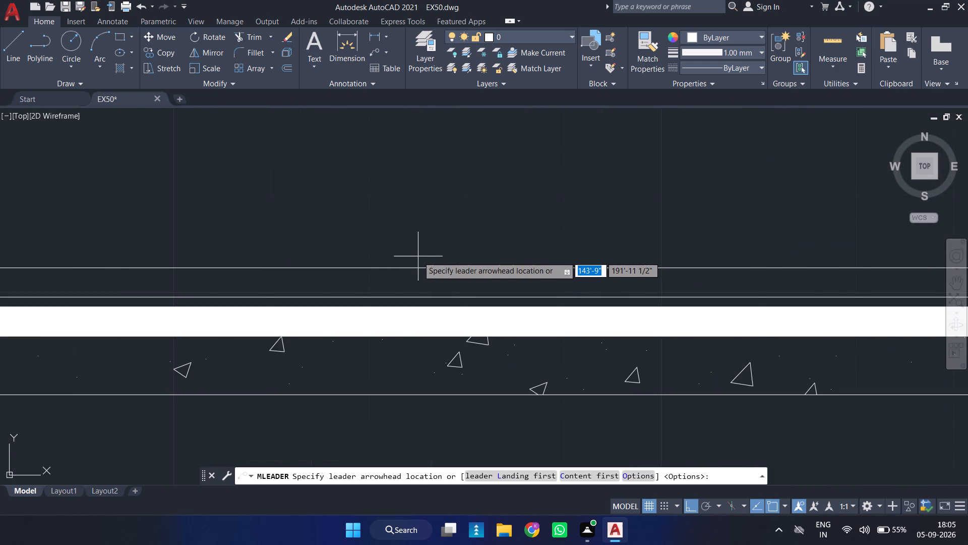
scroll(416, 253, "down", 3)
scroll(416, 256, "up", 2)
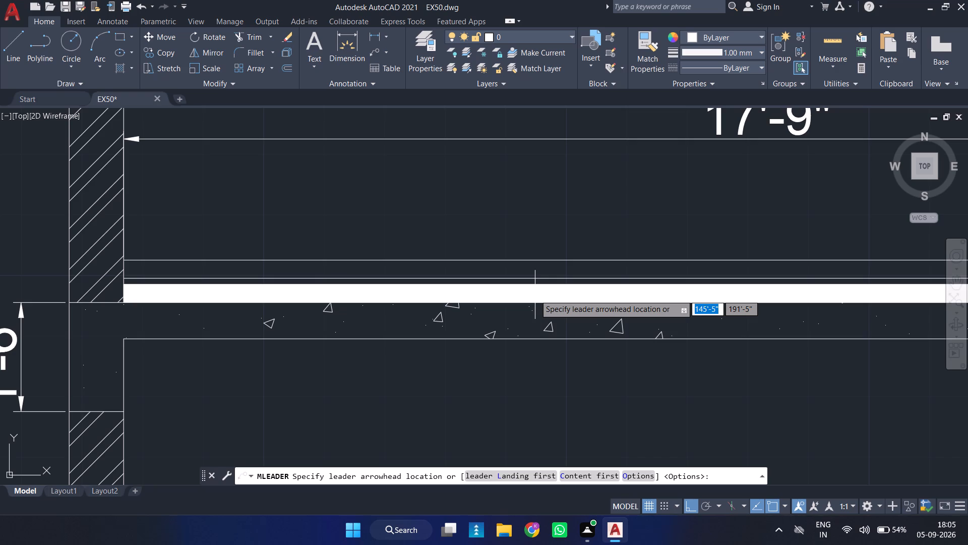
scroll(410, 261, "down", 3)
middle_click_drag(448, 299, 448, 300)
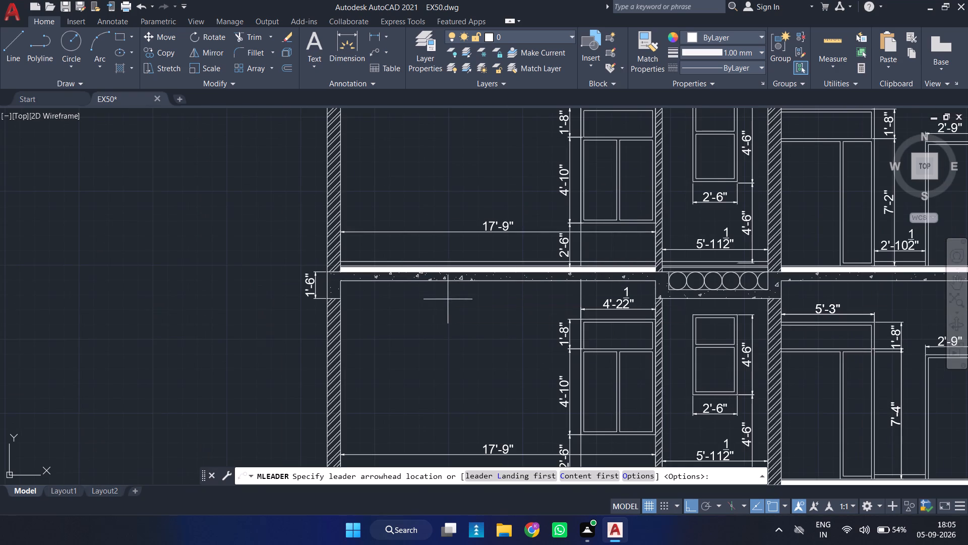
middle_click_drag(448, 300, 382, 234)
scroll(409, 254, "down", 1)
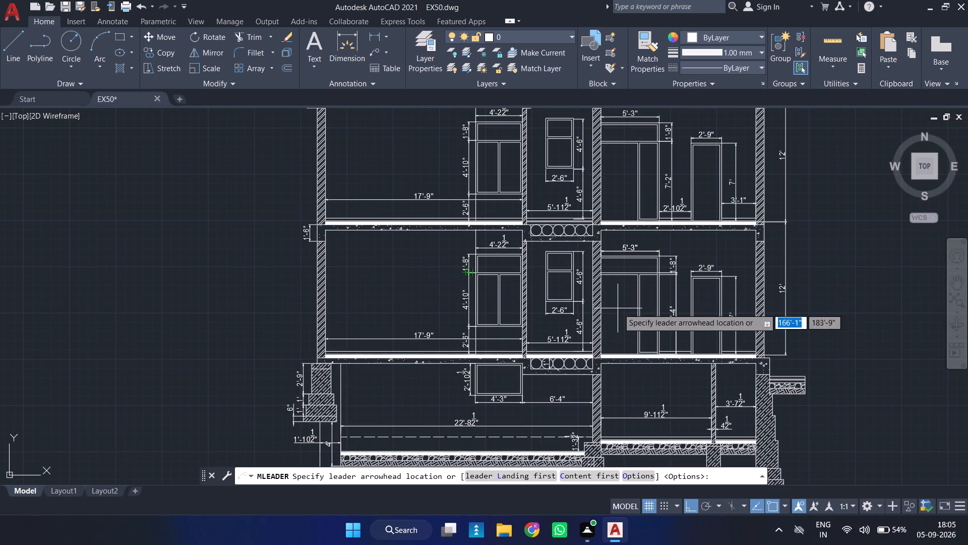
scroll(513, 258, "up", 2)
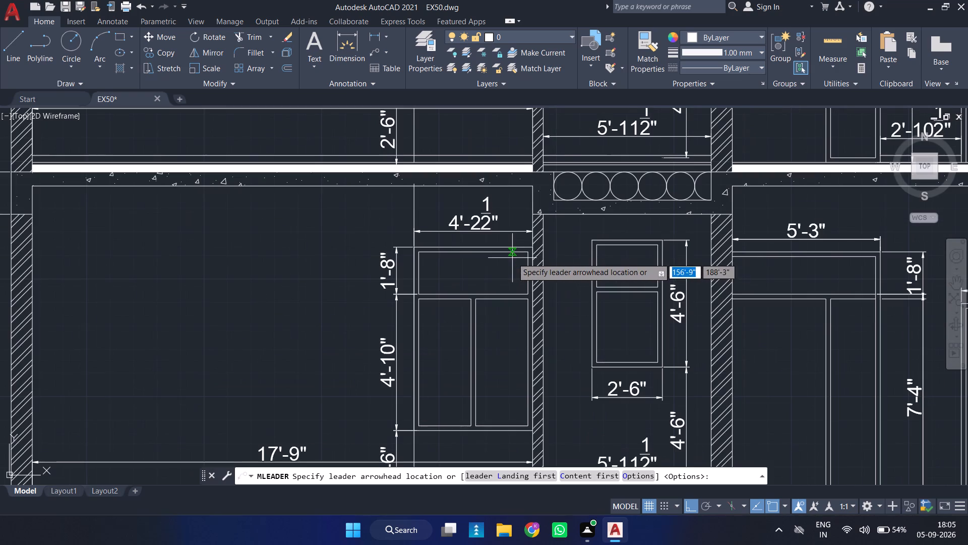
scroll(340, 211, "down", 1)
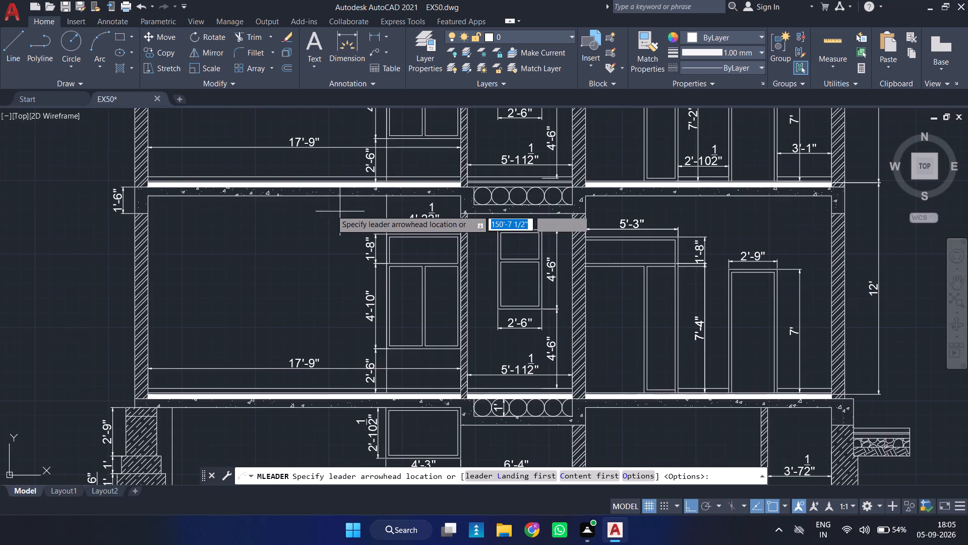
scroll(233, 388, "up", 3)
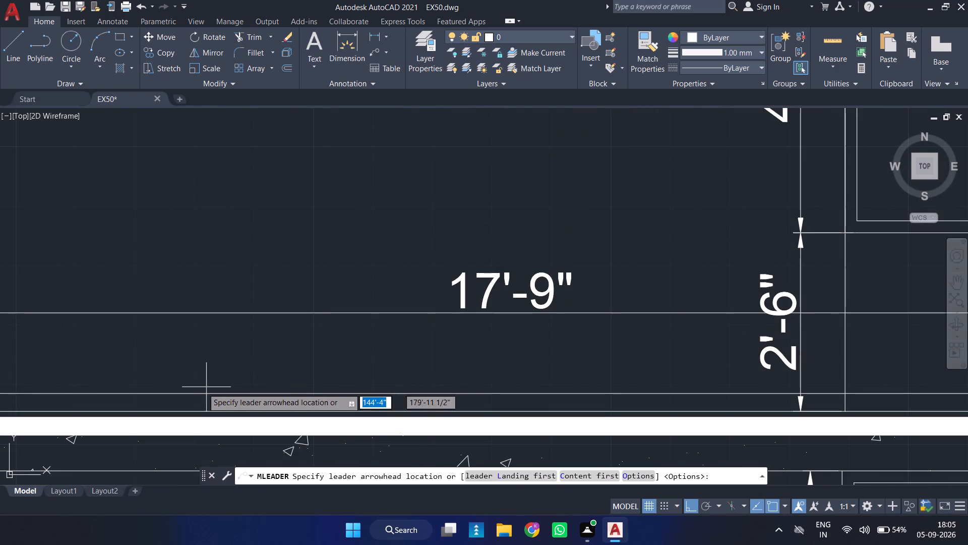
left_click(198, 393)
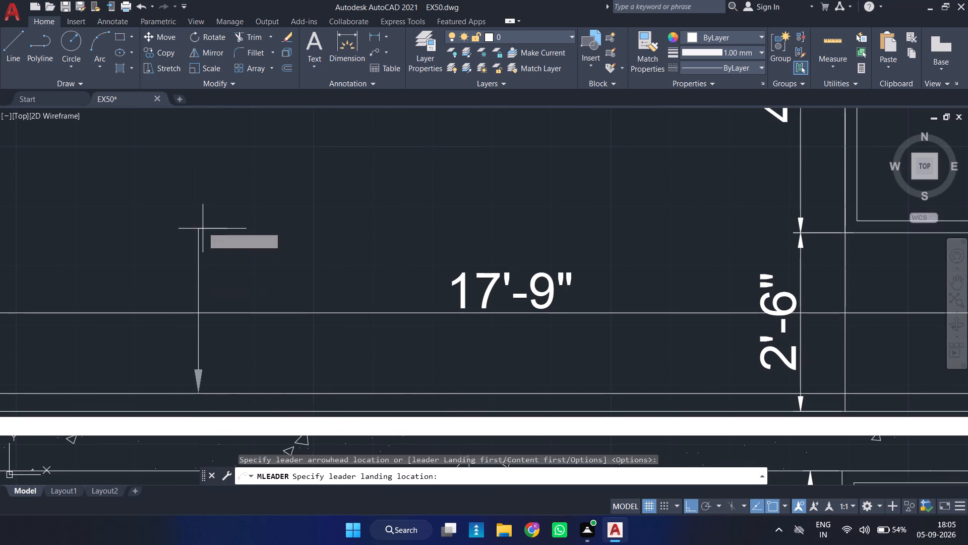
left_click(203, 196)
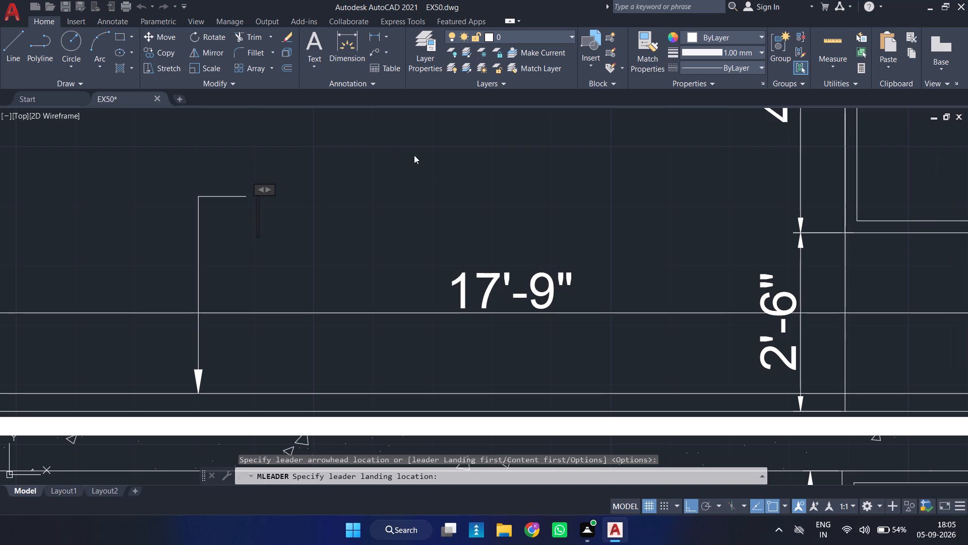
type("SK")
type("RITING")
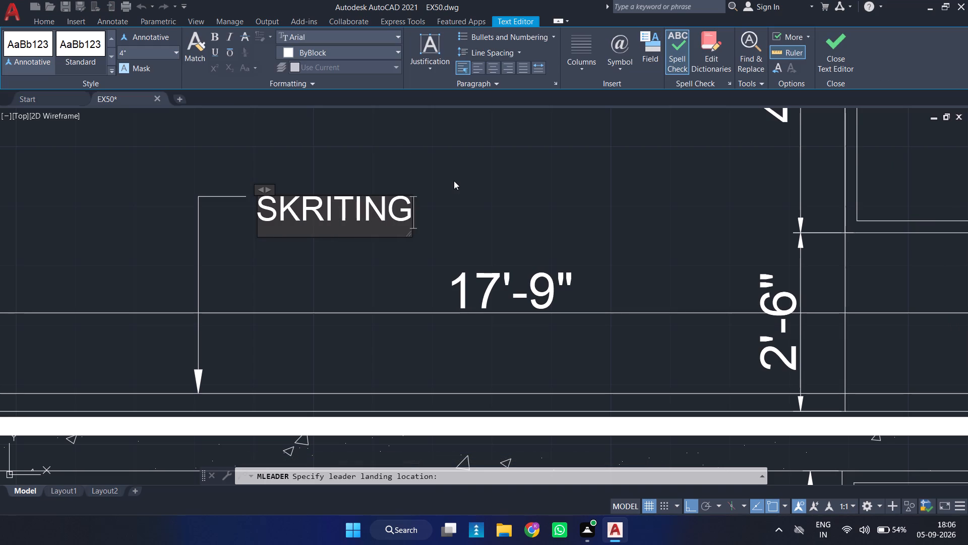
key("minus")
key("3")
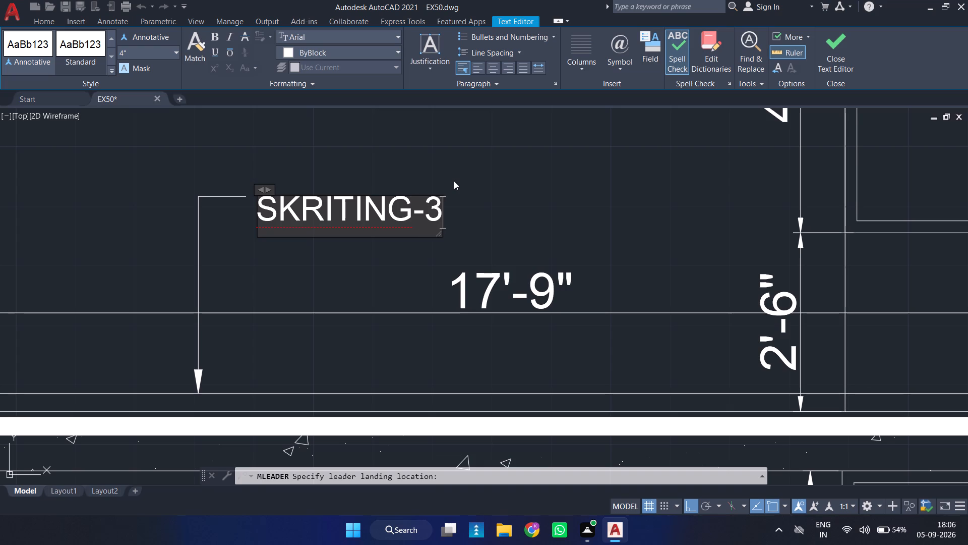
key("shift+quotedbl")
key("Return")
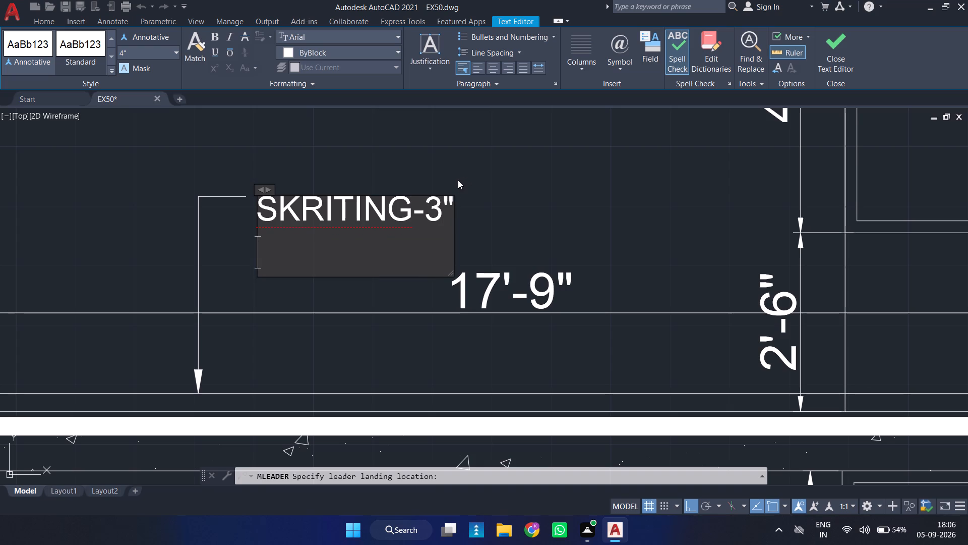
key("Escape")
key("Return")
Add a multileader reading FLOORING-3" beneath the middle storey's floor slab, pointing up at the dotted flooring layer.
scroll(491, 223, "down", 2)
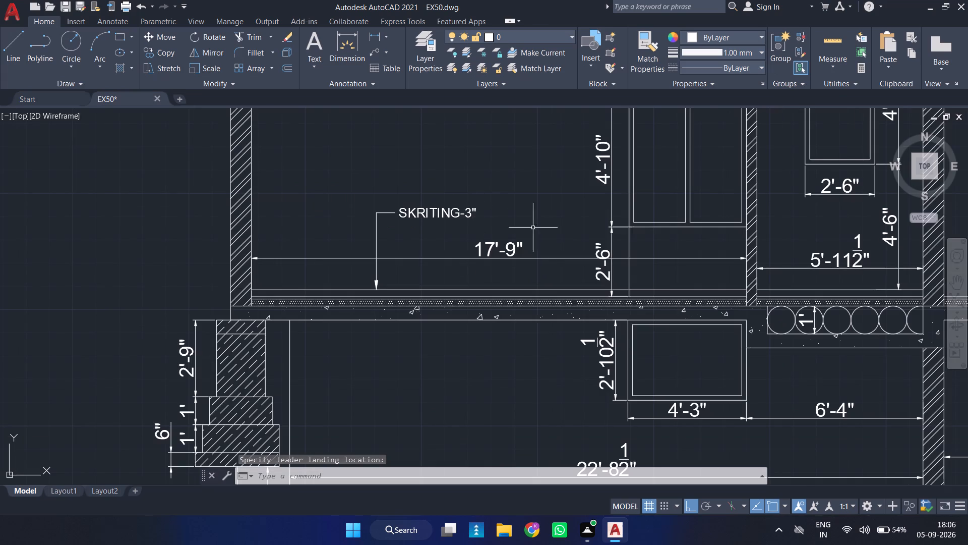
scroll(432, 219, "down", 1)
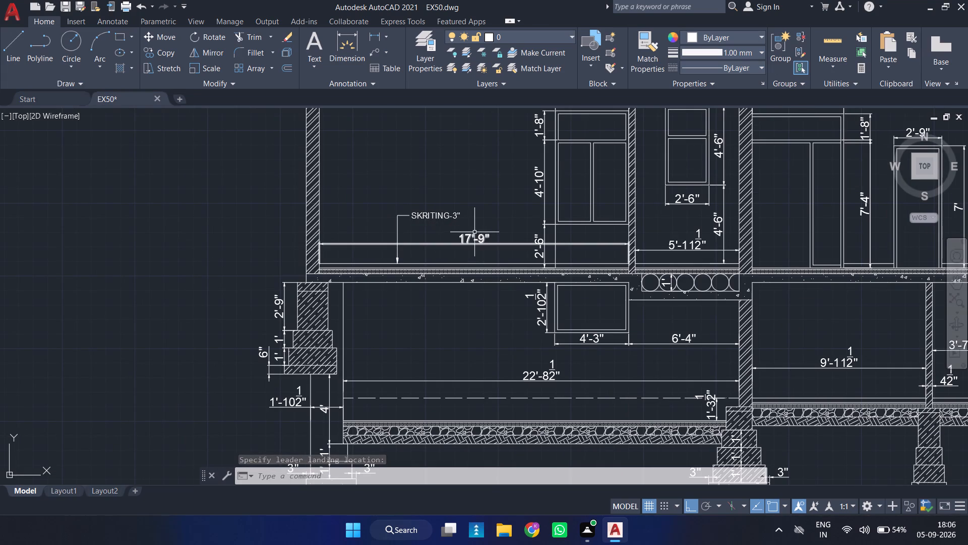
scroll(443, 235, "up", 2)
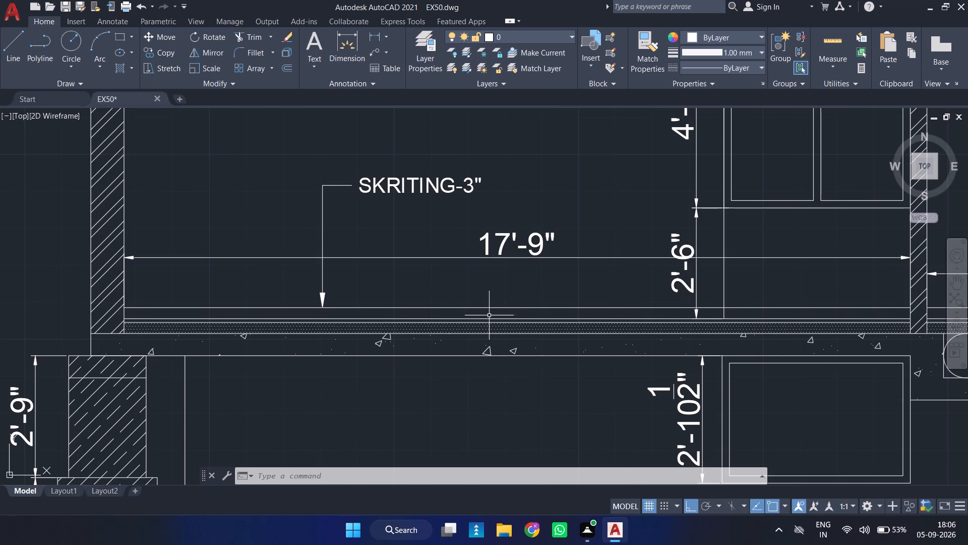
middle_click_drag(437, 327, 427, 285)
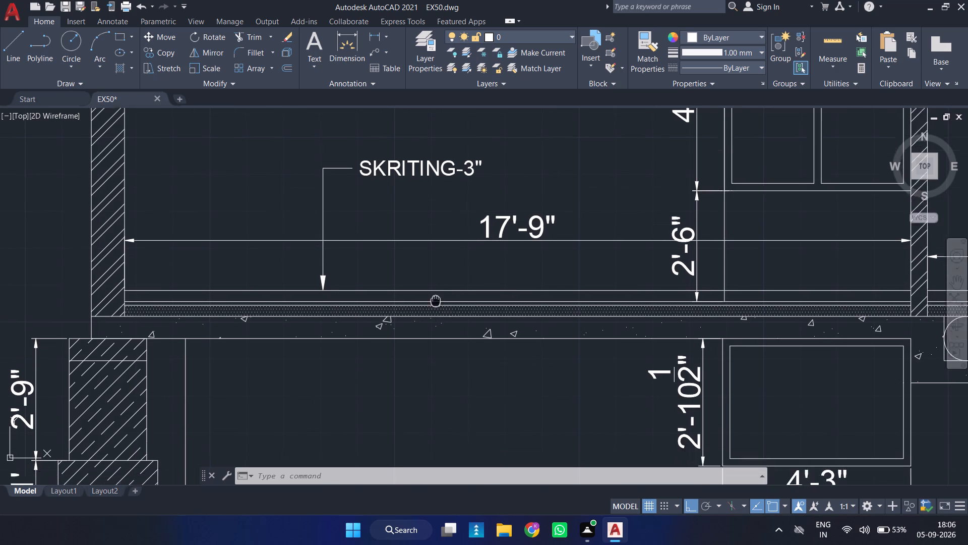
middle_click_drag(427, 285, 411, 265)
scroll(402, 288, "up", 1)
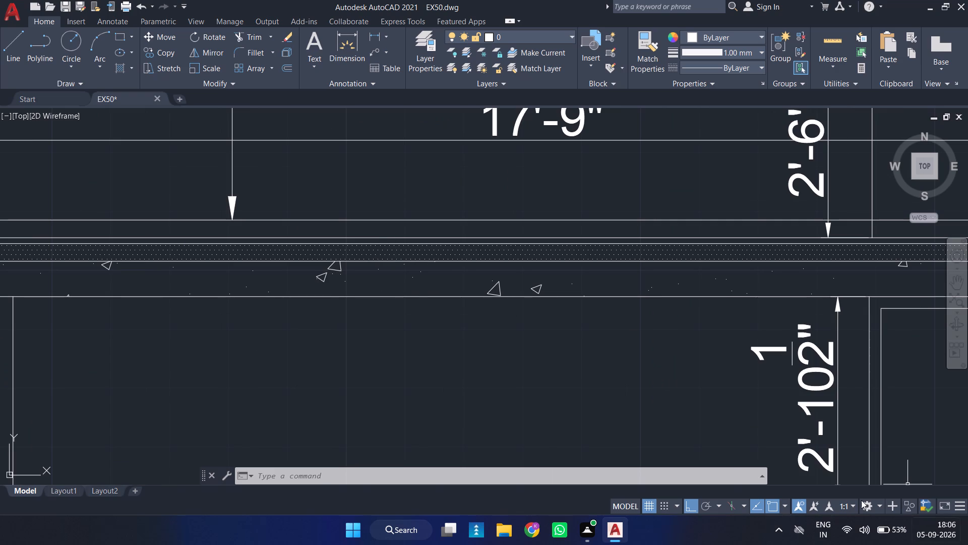
scroll(323, 270, "down", 2)
middle_click_drag(334, 295, 349, 264)
scroll(340, 254, "down", 1)
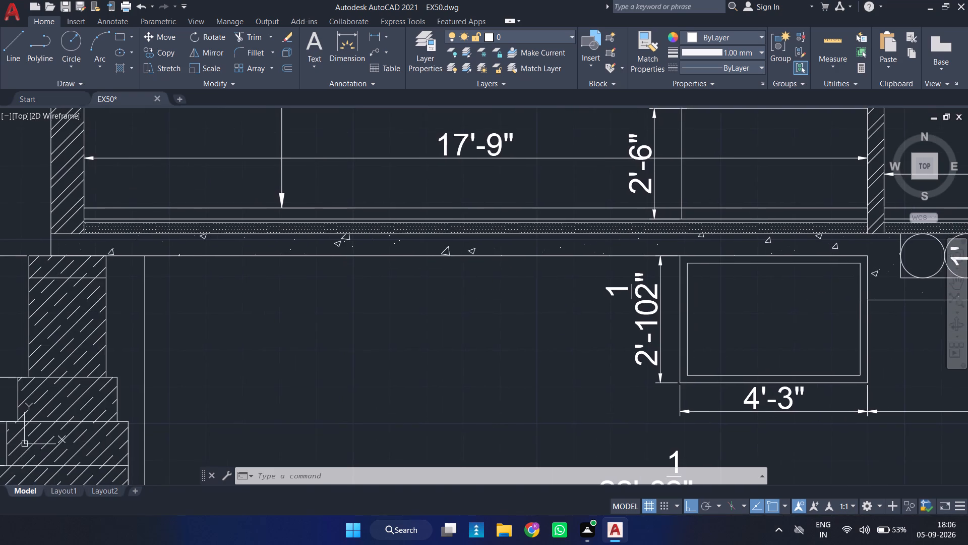
scroll(332, 250, "up", 2)
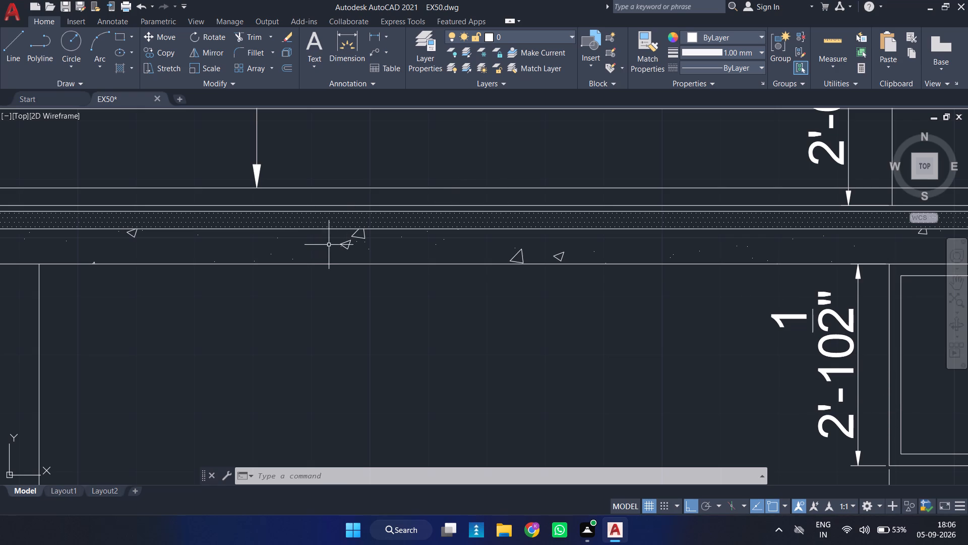
left_click(378, 49)
left_click(275, 221)
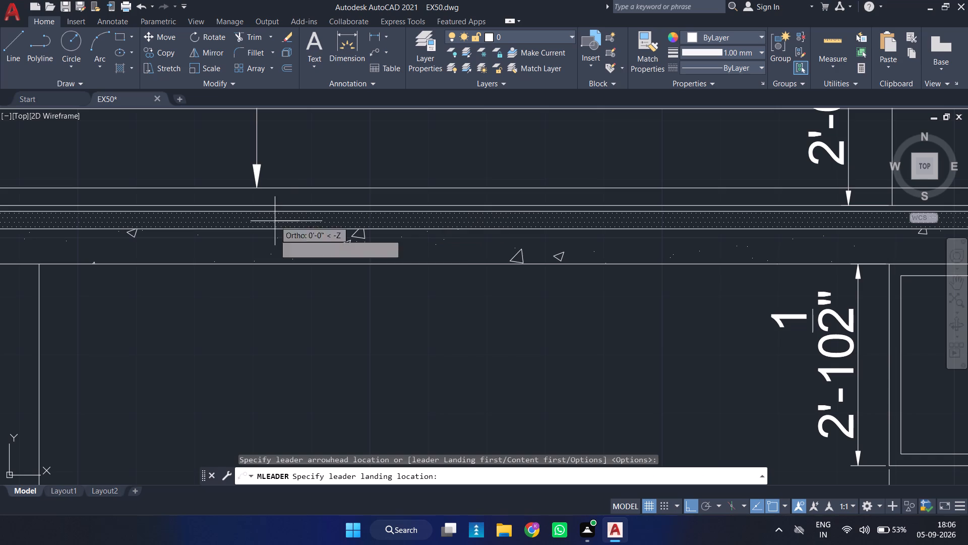
left_click(271, 350)
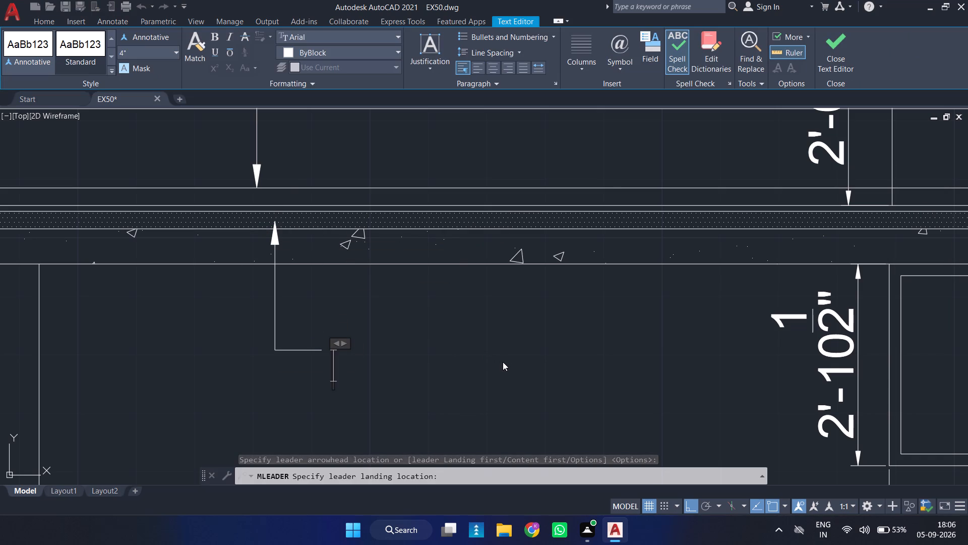
type("FLOORING")
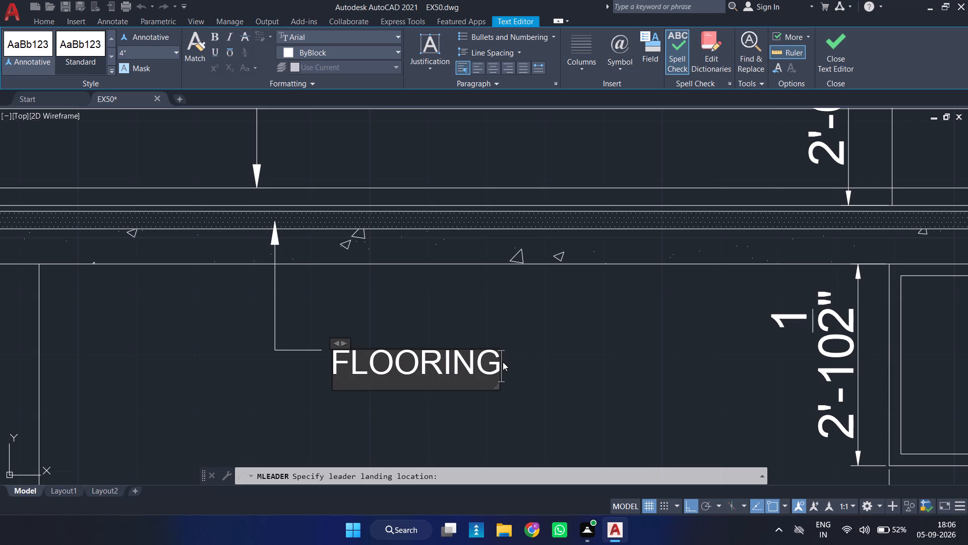
key("minus")
key("3")
key("shift+quotedbl")
key("Escape")
key("Return")
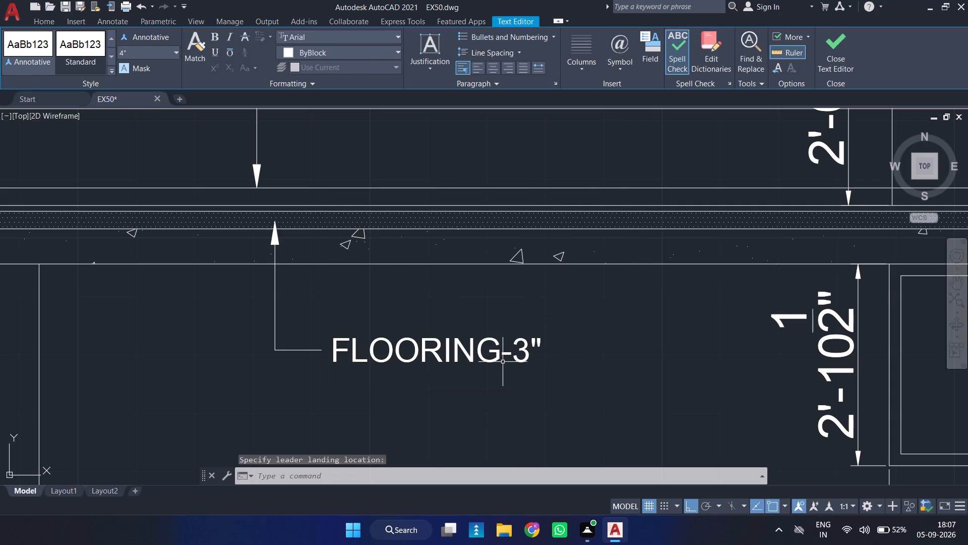
Add a multileader reading SLAB-6" below the FLOORING-3" note, pointing up at the concrete slab under the middle storey's floor.
key("space")
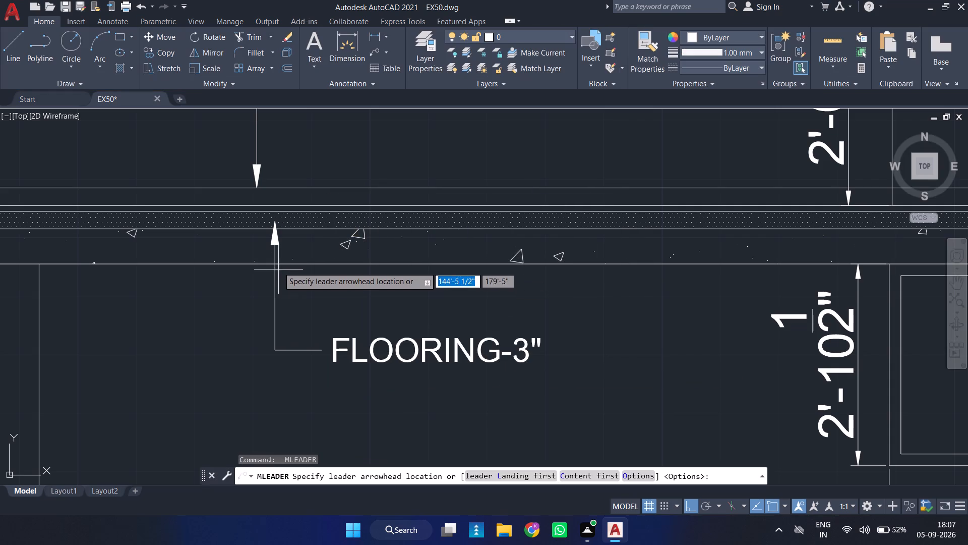
left_click(214, 245)
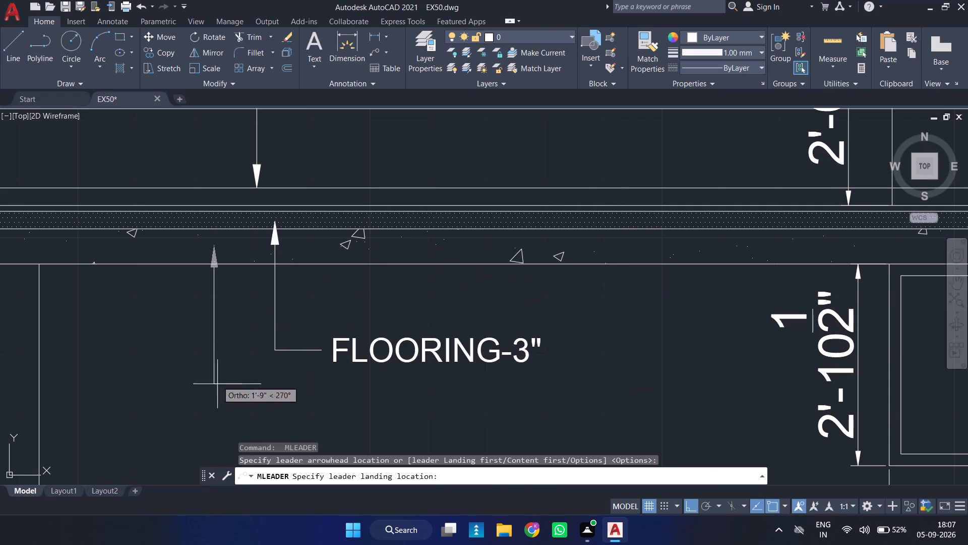
left_click(219, 421)
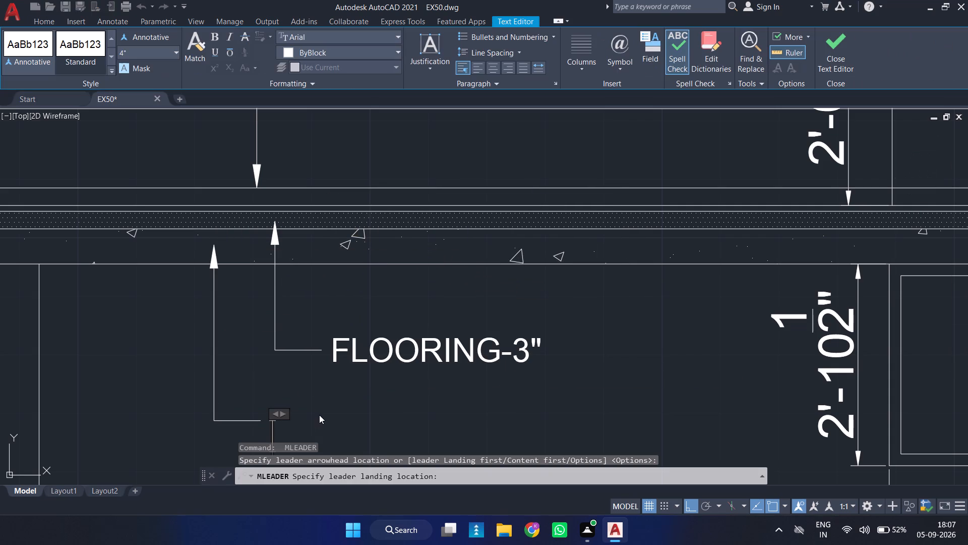
middle_click_drag(323, 410, 344, 270)
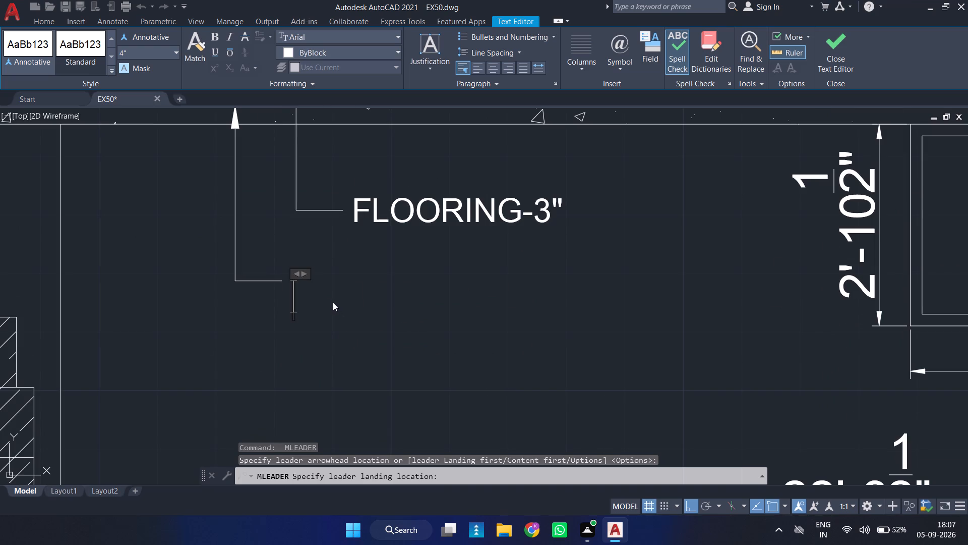
type("SLAB")
key("minus")
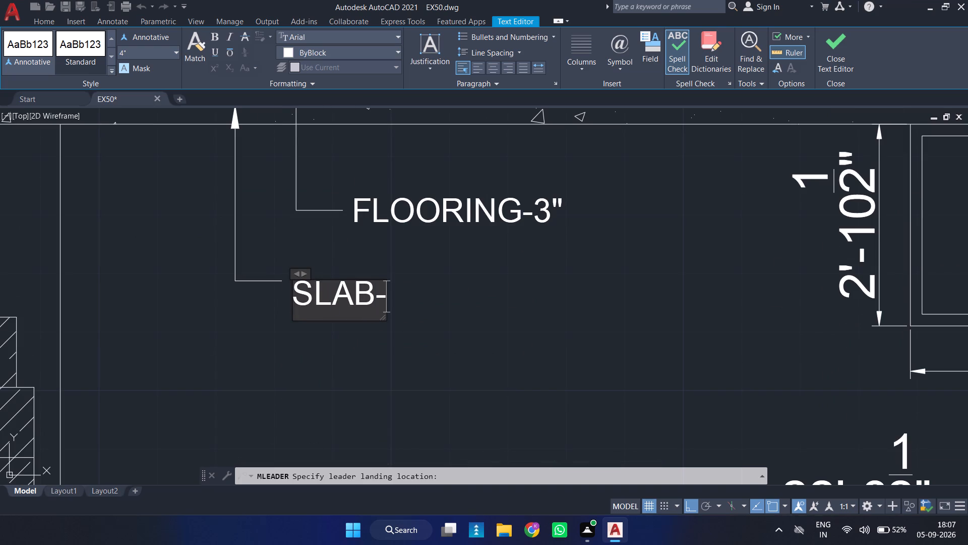
type("6\"")
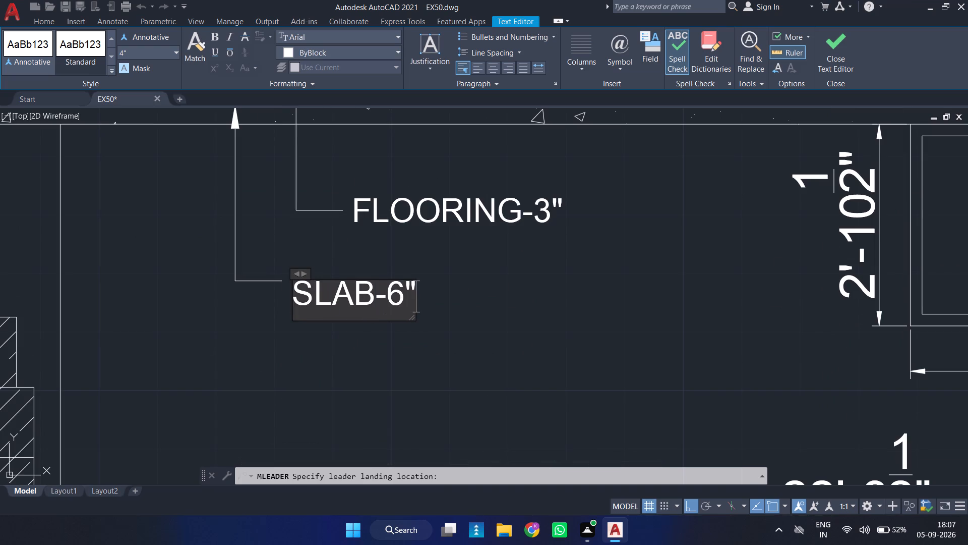
key("Escape")
key("Return")
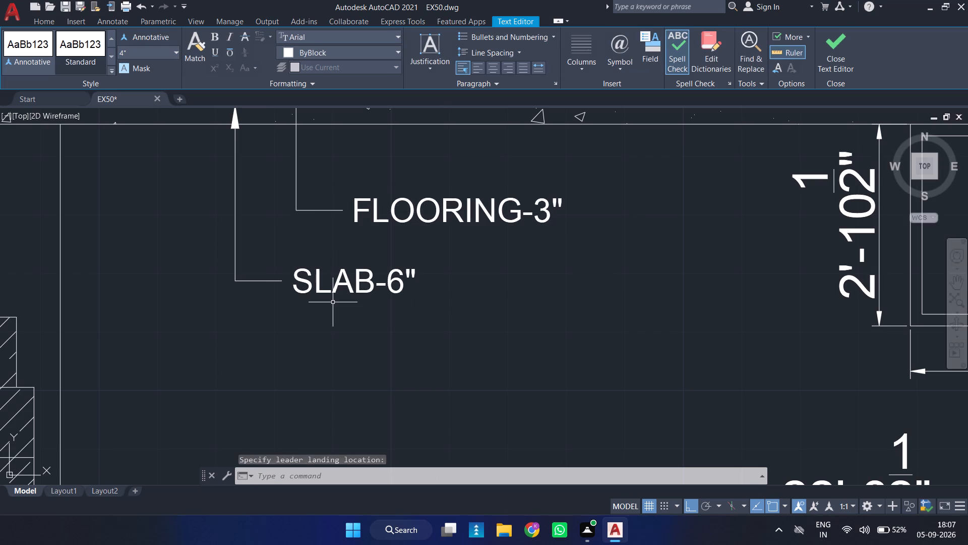
Copy the SKRITING-3", FLOORING-3" and SLAB-6" leaders straight up to the top storey's floor, using the skirting leader's arrow tip as base point.
scroll(640, 274, "down", 2)
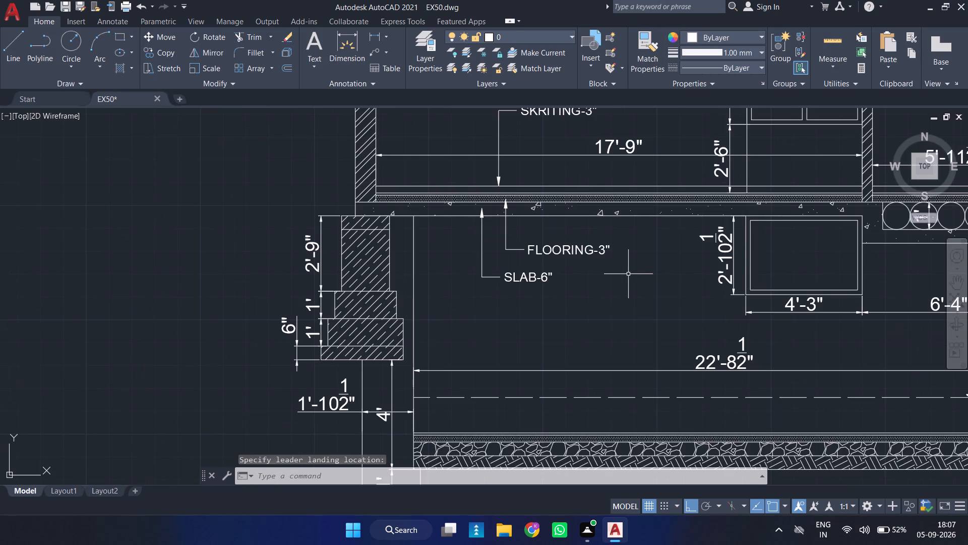
scroll(566, 232, "down", 1)
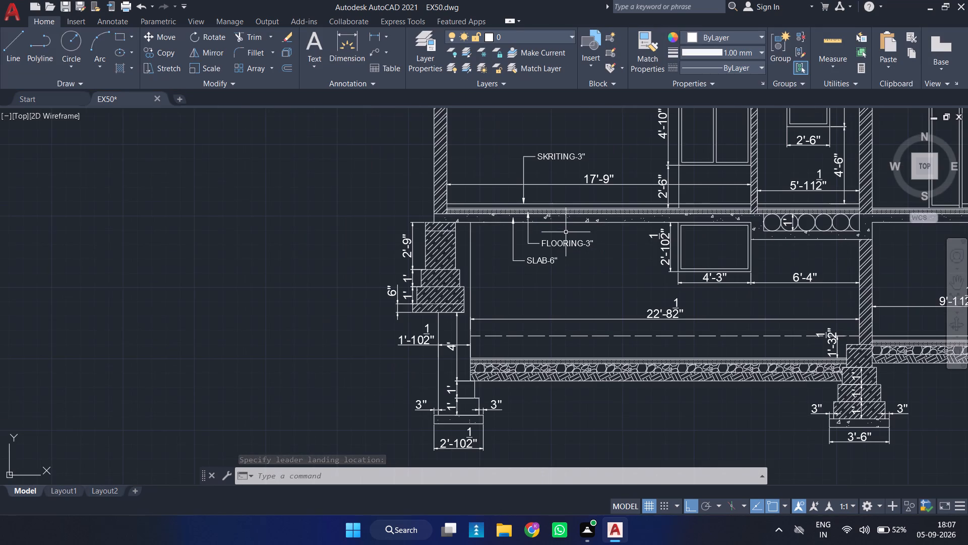
middle_click_drag(566, 232, 509, 248)
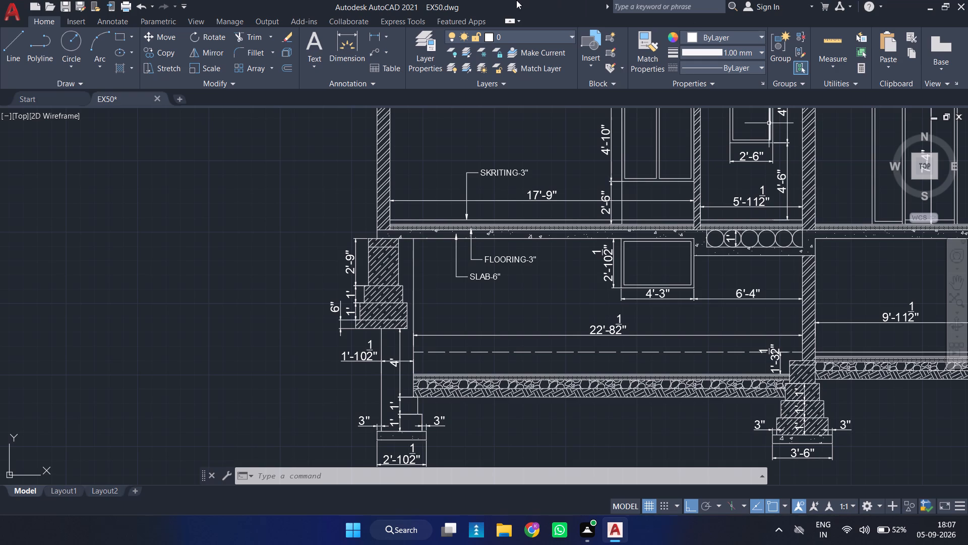
scroll(501, 180, "up", 1)
left_click(501, 182)
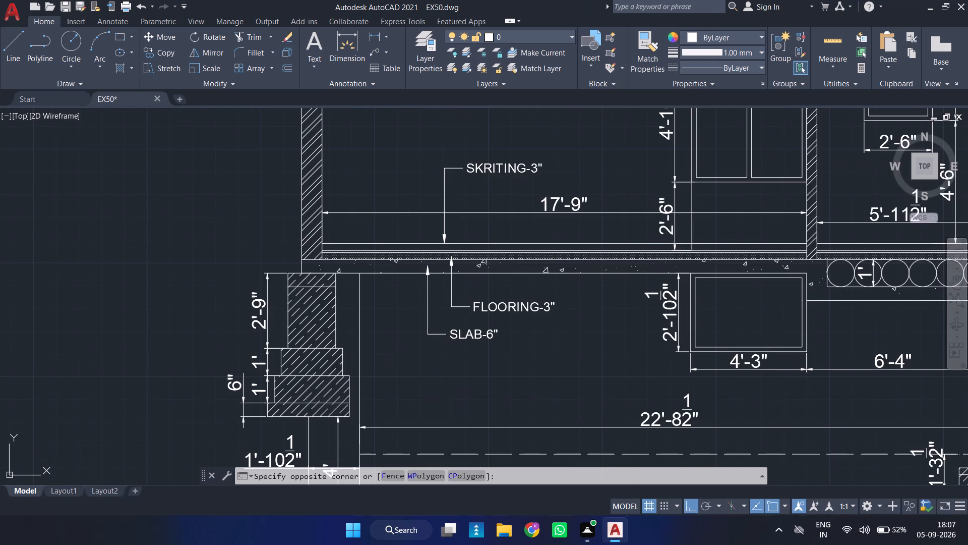
left_click(468, 157)
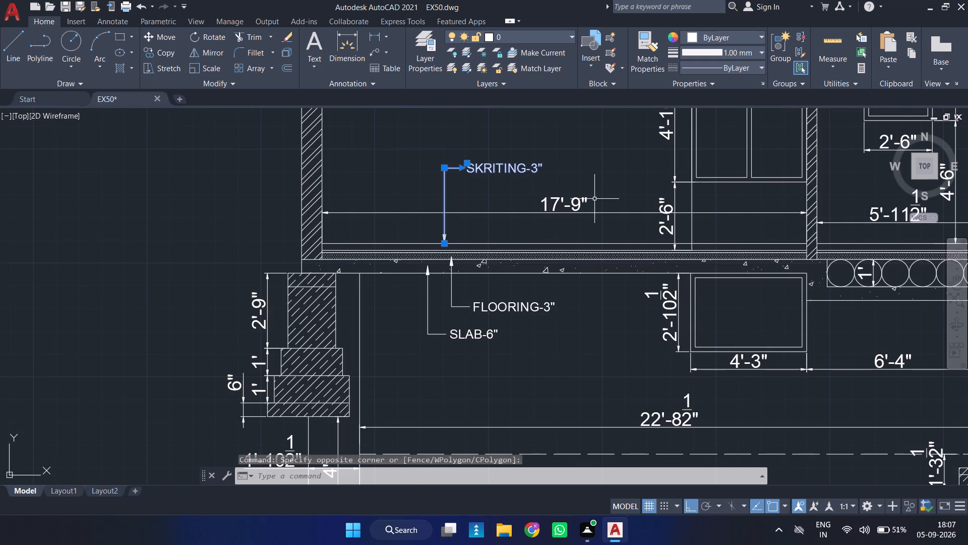
left_click(512, 348)
left_click(470, 293)
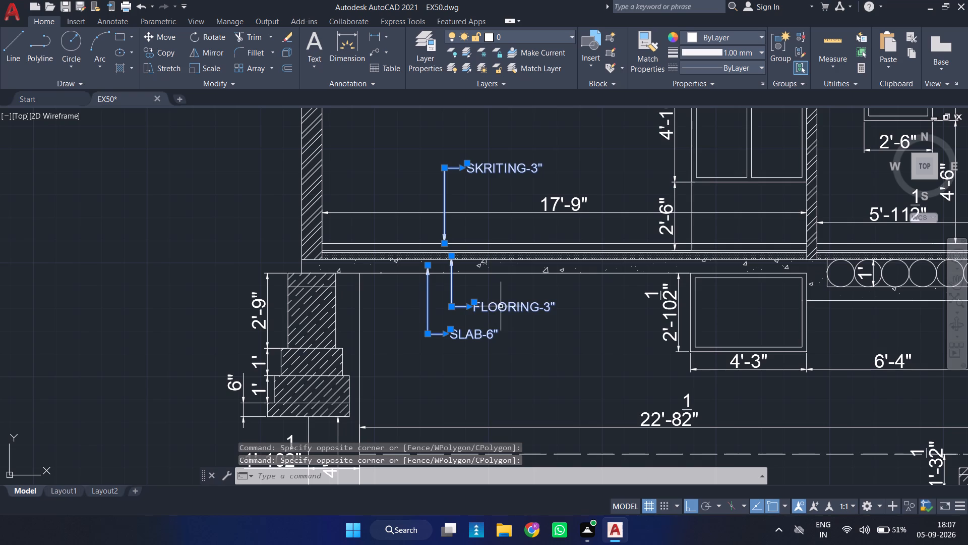
key("c")
key("o")
key("Return")
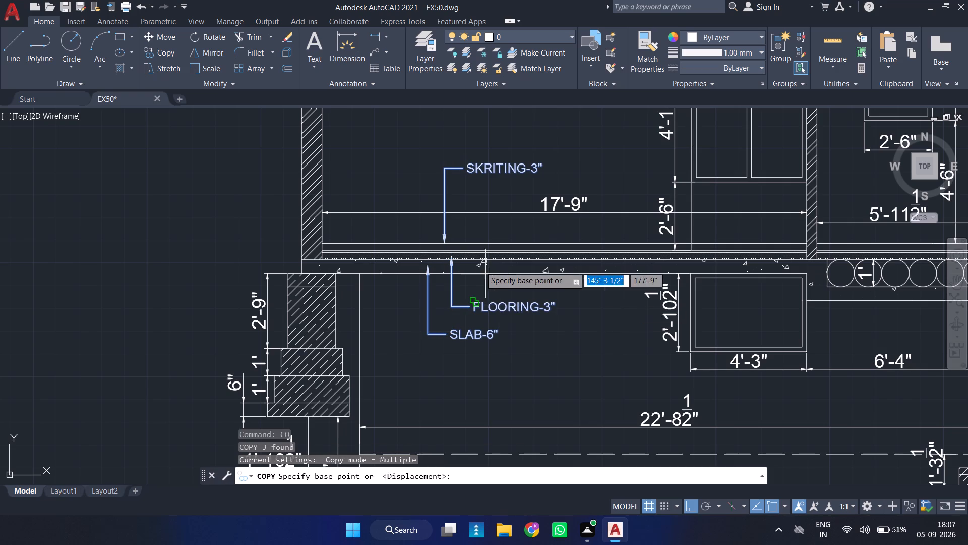
scroll(450, 237, "up", 2)
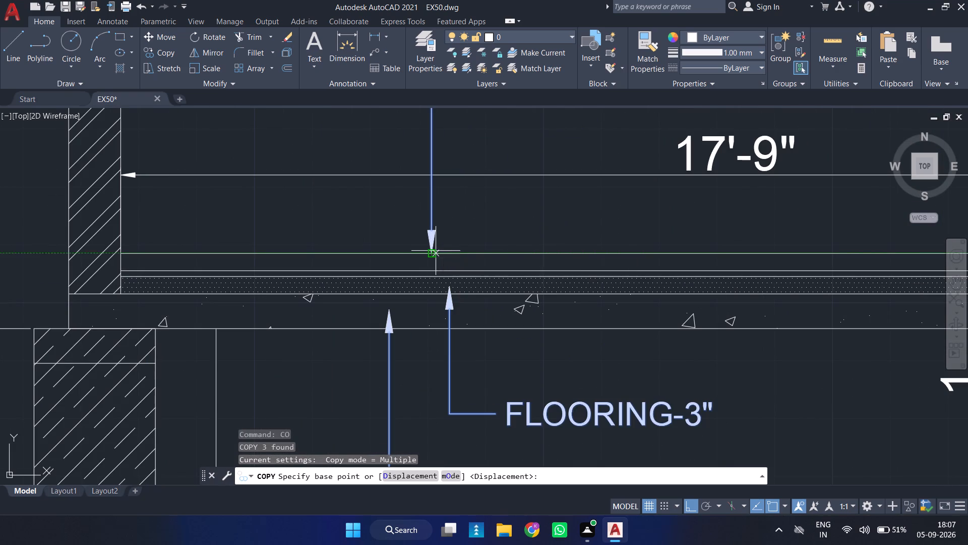
left_click(434, 252)
scroll(461, 206, "down", 2)
middle_click_drag(462, 200, 441, 353)
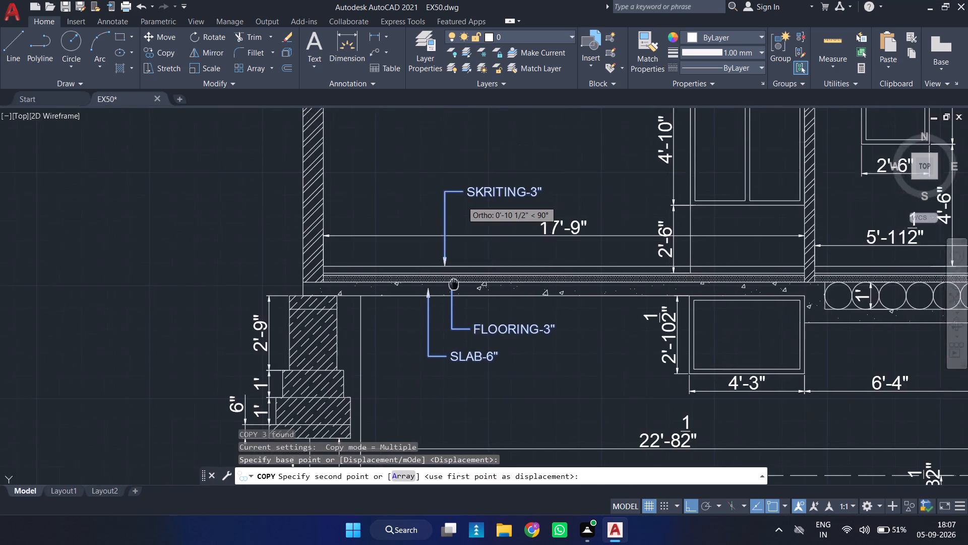
middle_click_drag(441, 353, 427, 421)
middle_click_drag(427, 210, 432, 313)
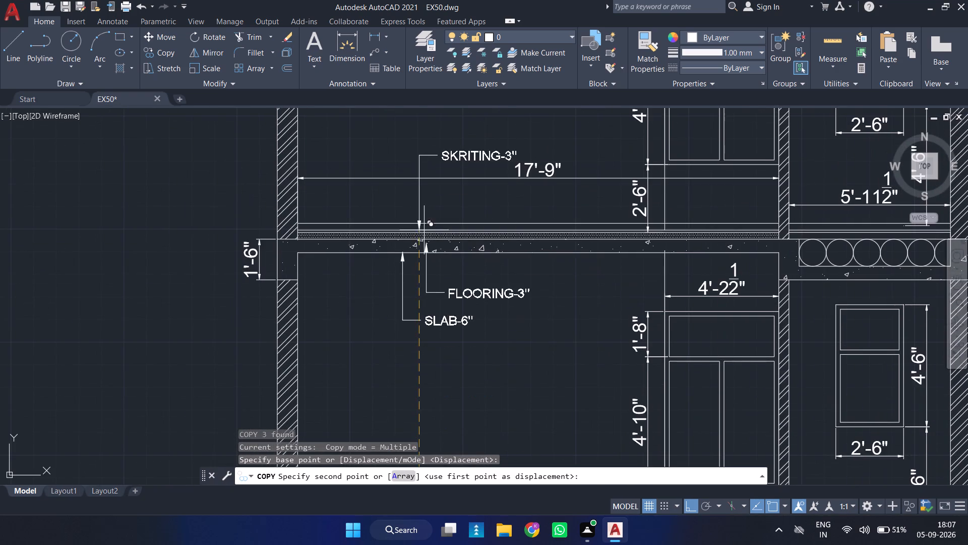
scroll(422, 220, "up", 2)
left_click(412, 230)
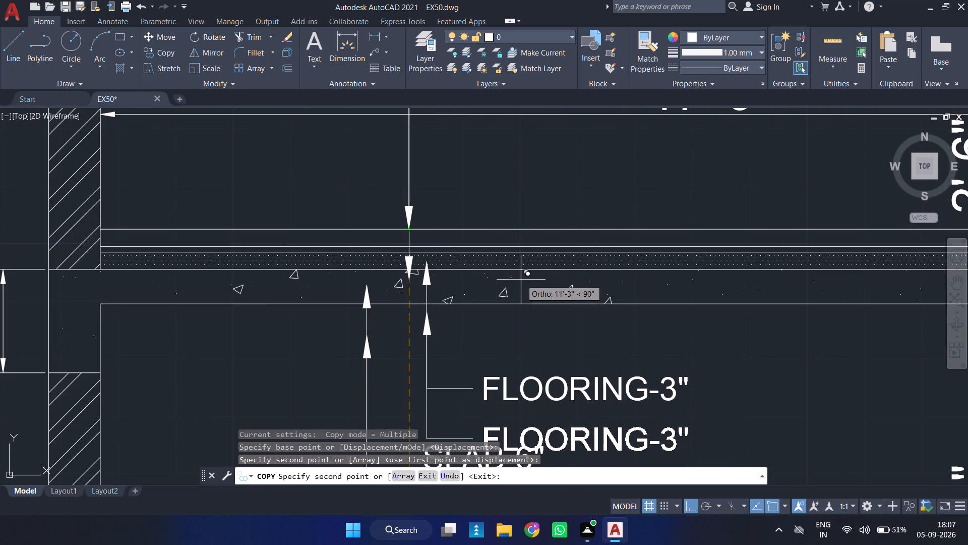
key("Escape")
Copy the top storey floor's FLOORING-3" leader straight up to the roof slab, using its arrow tip as base point.
scroll(517, 273, "down", 8)
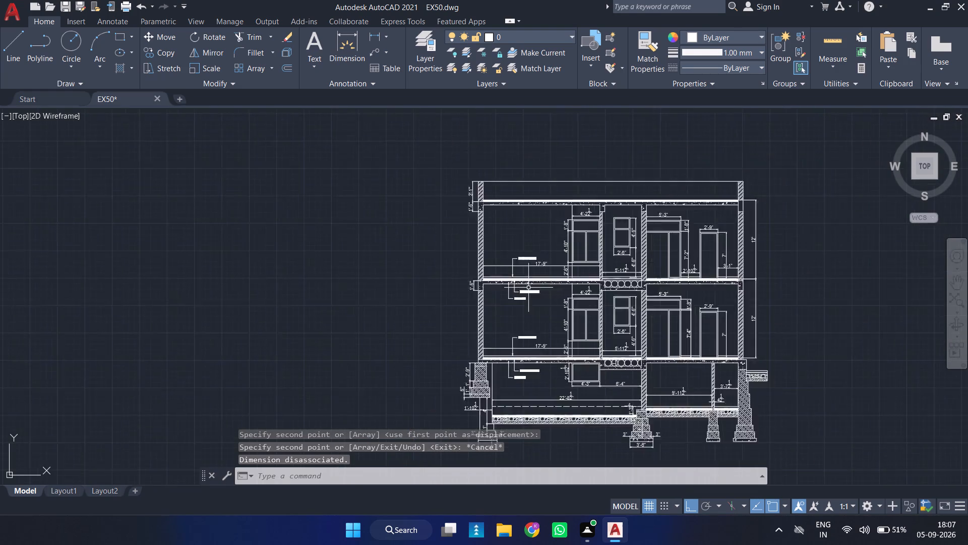
middle_click_drag(538, 313, 504, 284)
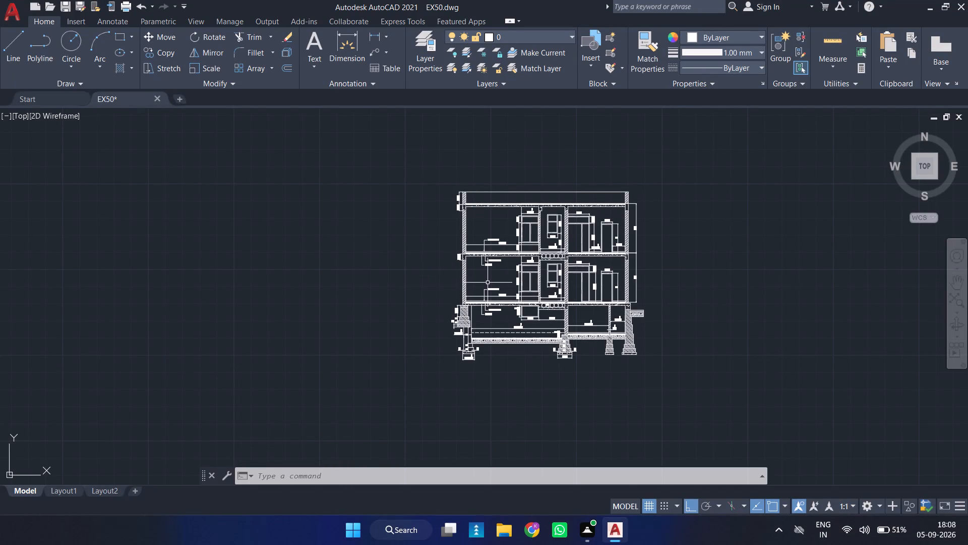
middle_click_drag(487, 281, 364, 295)
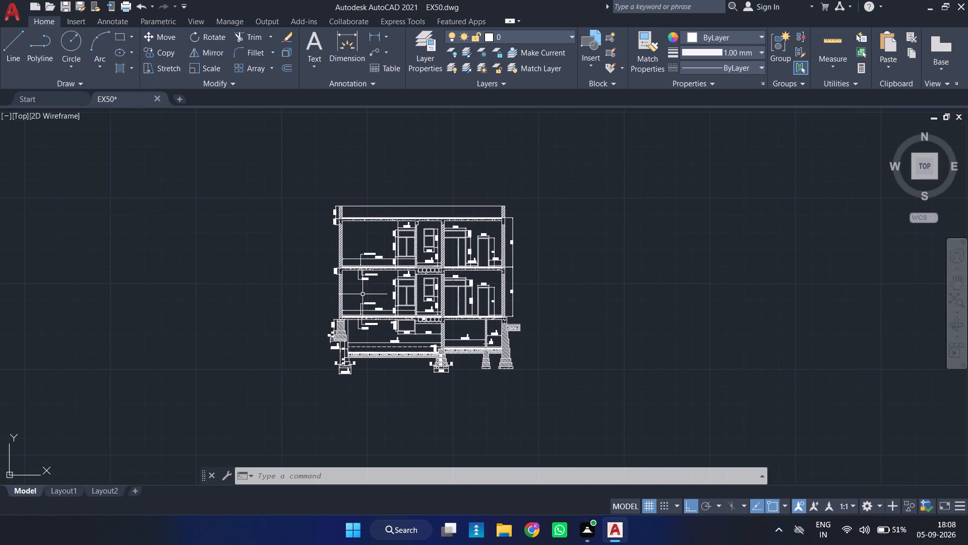
scroll(360, 286, "up", 1)
scroll(363, 228, "up", 2)
middle_click_drag(366, 228, 325, 349)
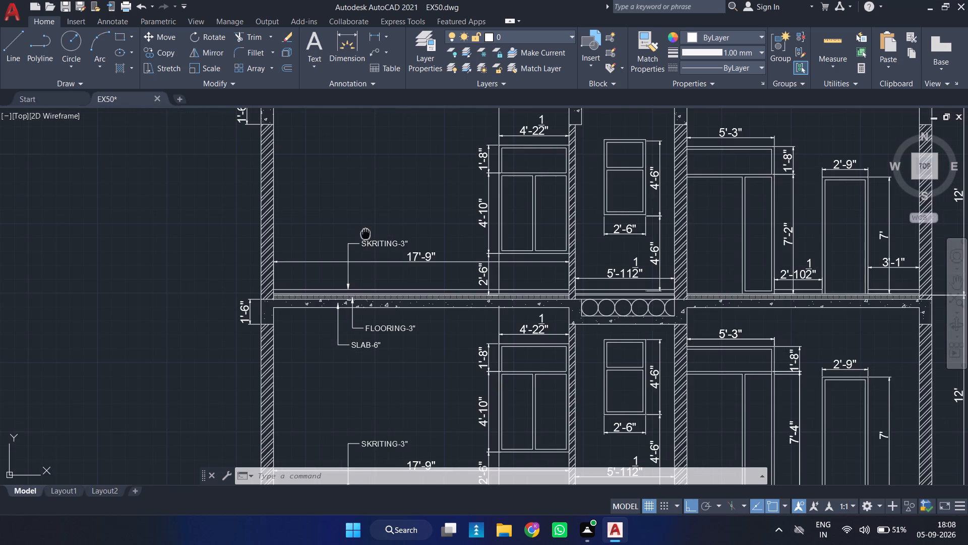
middle_click_drag(325, 349, 295, 405)
scroll(302, 317, "down", 1)
middle_click_drag(316, 385, 312, 322)
scroll(282, 379, "up", 2)
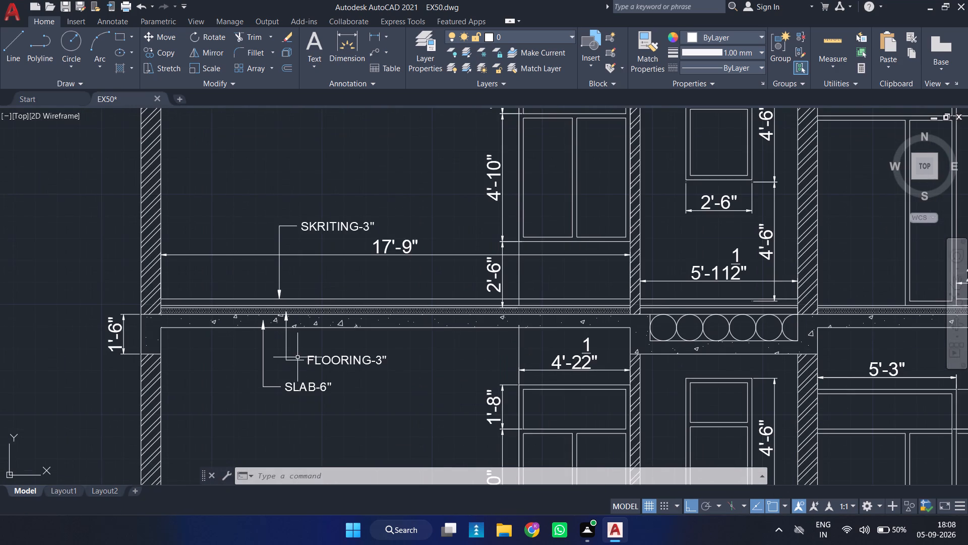
left_click(297, 359)
key("c")
key("o")
key("Return")
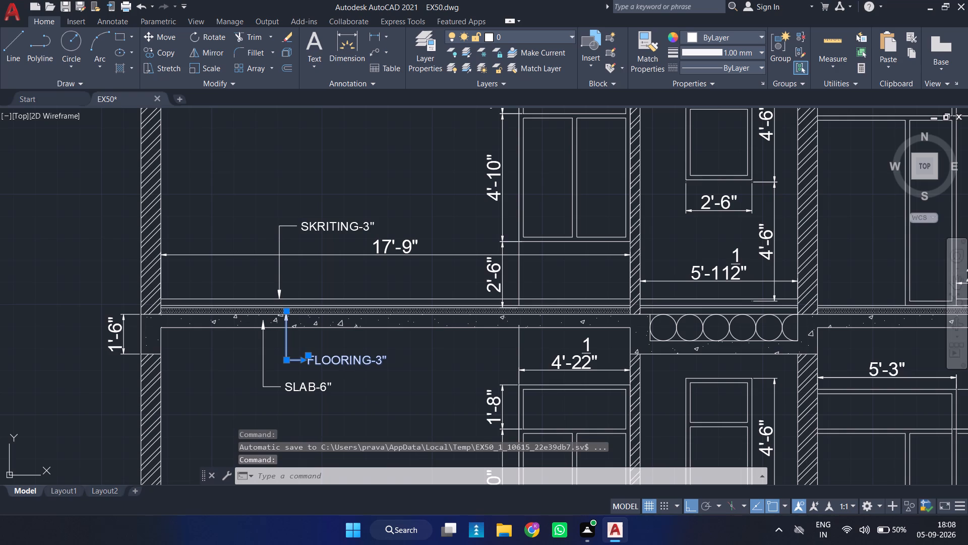
left_click(287, 308)
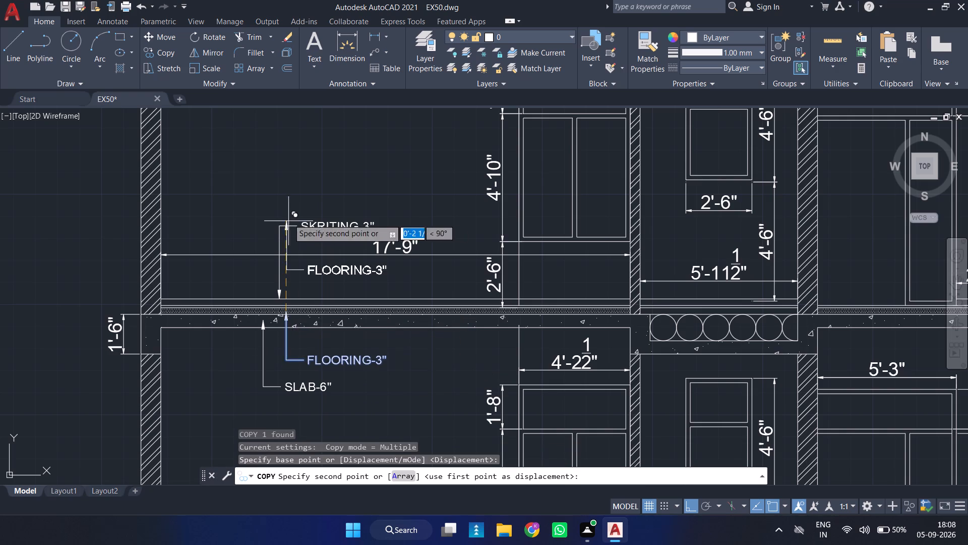
scroll(290, 160, "down", 2)
middle_click_drag(290, 163, 273, 297)
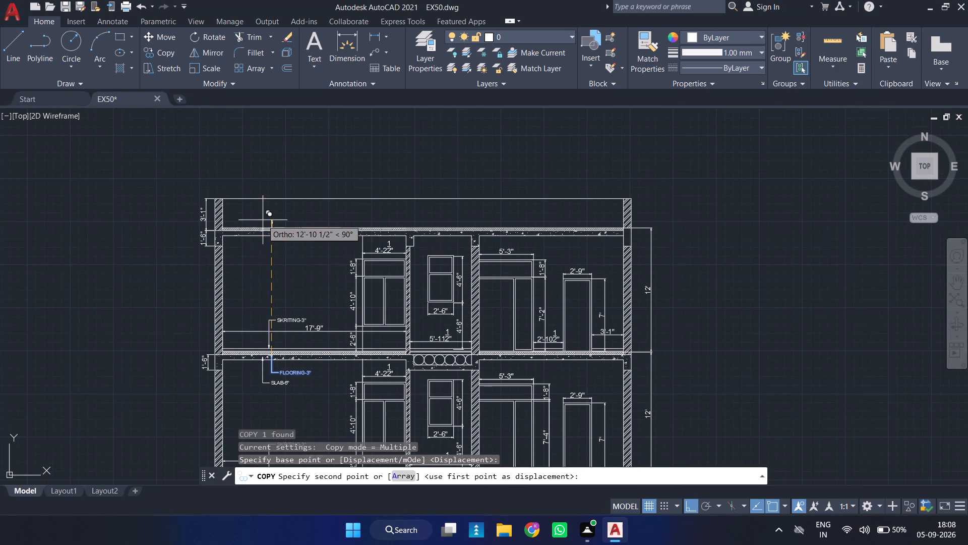
scroll(265, 237, "up", 3)
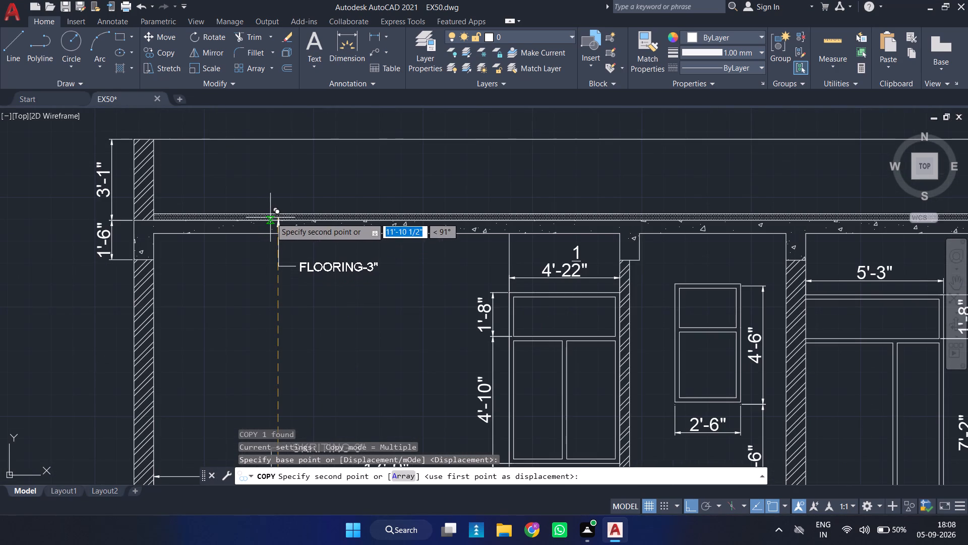
left_click(272, 217)
key("space")
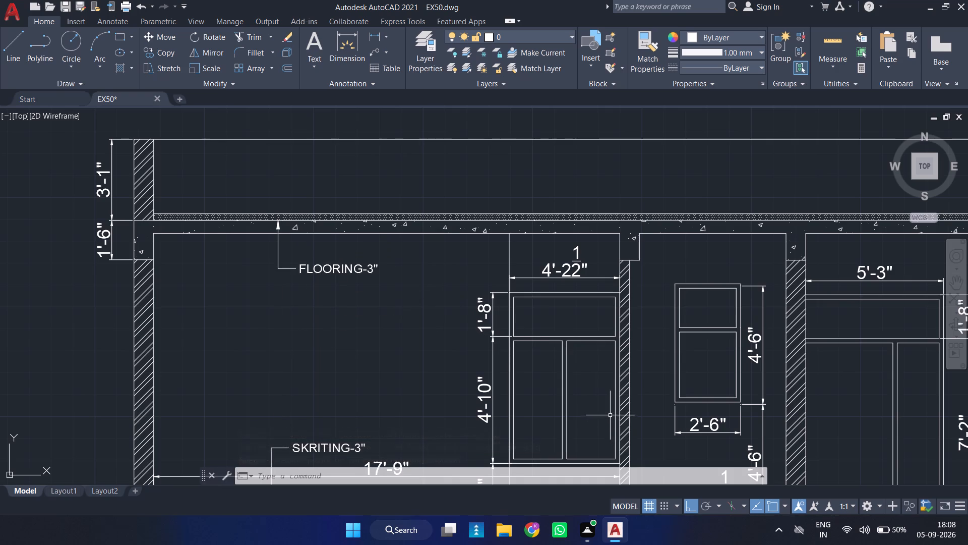
Add a multileader reading PARAPET WALL above the roof, pointing down at the parapet's top line.
middle_click_drag(407, 220, 316, 339)
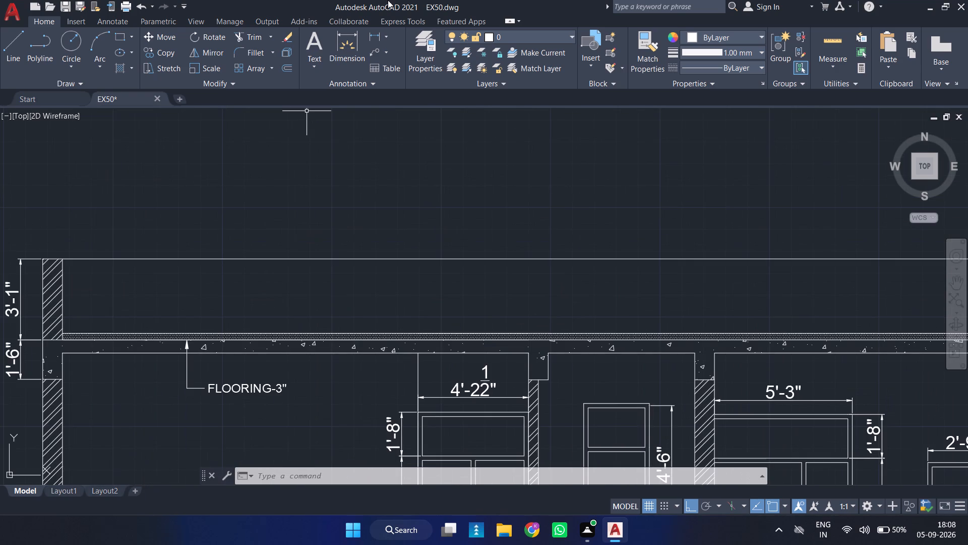
left_click(376, 48)
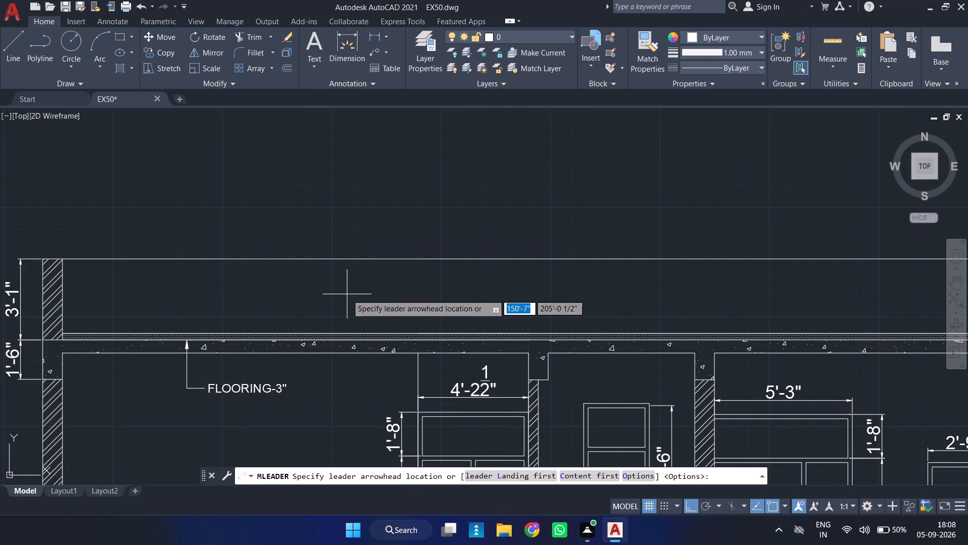
left_click(352, 263)
left_click(350, 175)
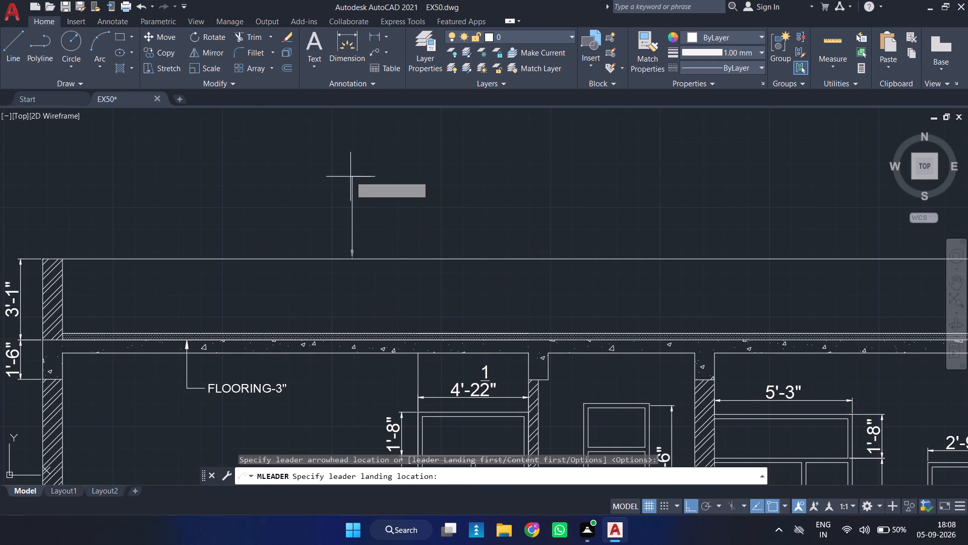
key("p")
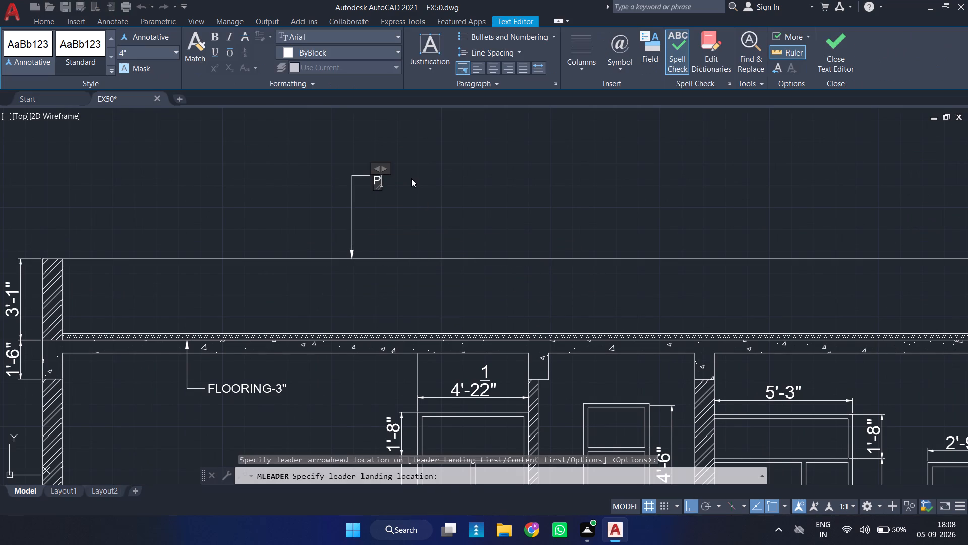
type("ARAPET")
key("space")
type("WALL")
key("Escape")
key("Return")
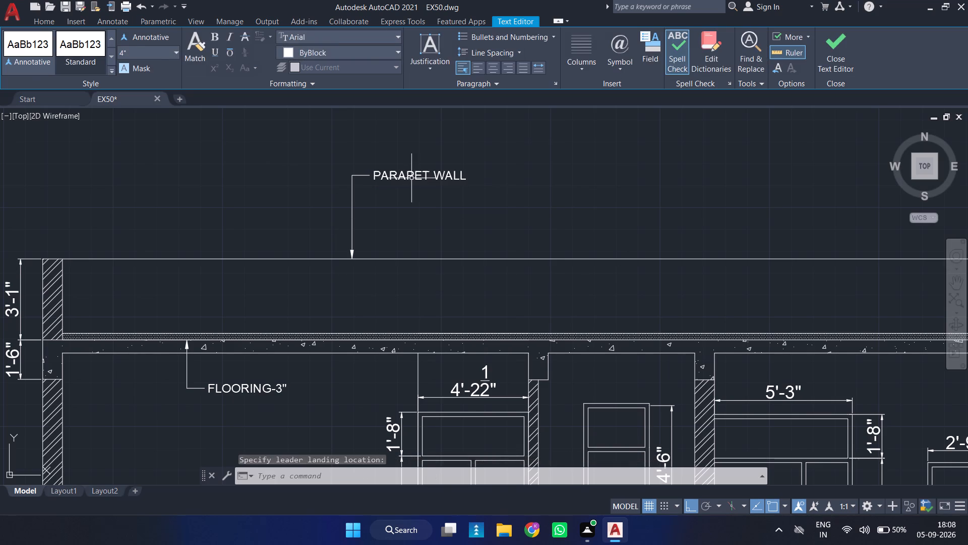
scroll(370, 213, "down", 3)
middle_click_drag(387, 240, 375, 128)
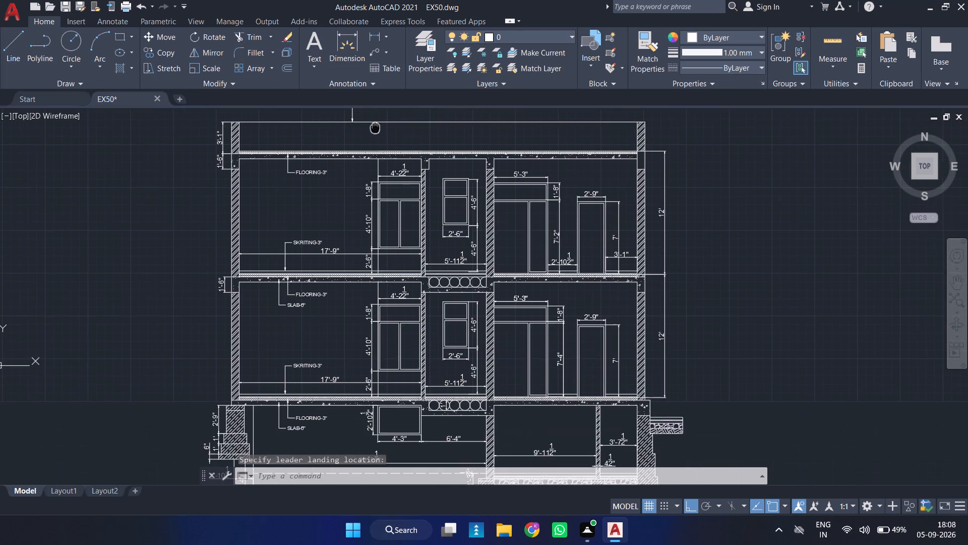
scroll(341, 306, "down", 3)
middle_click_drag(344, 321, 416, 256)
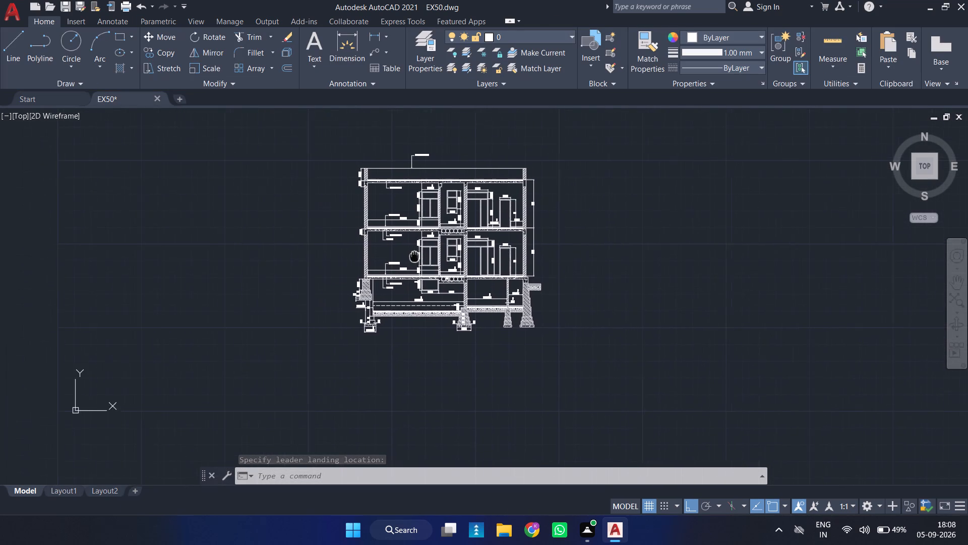
Add a multileader reading MARBLE-1" below the lowest floor of the wide basement room, pointing up at the floor's top line.
scroll(406, 285, "up", 2)
middle_click_drag(403, 318, 392, 281)
scroll(393, 298, "up", 1)
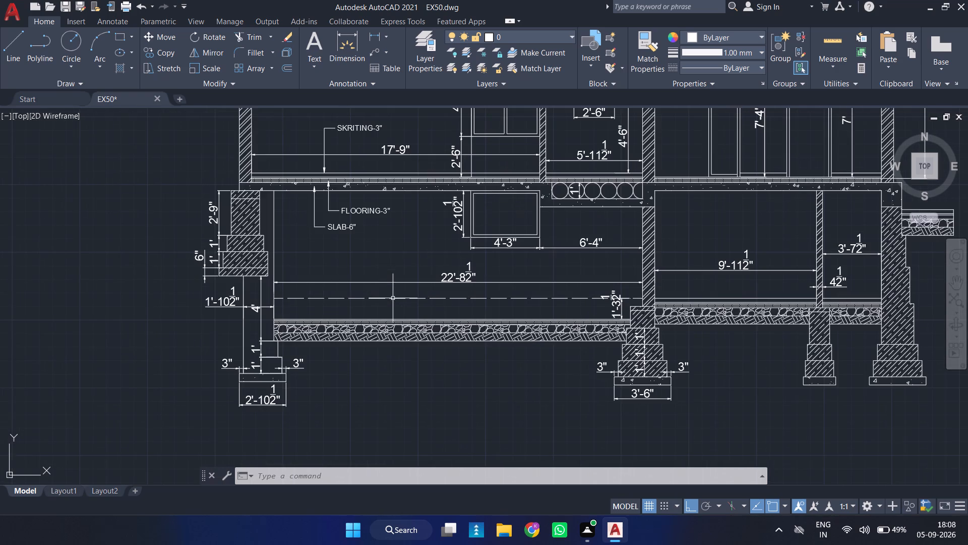
scroll(400, 301, "up", 1)
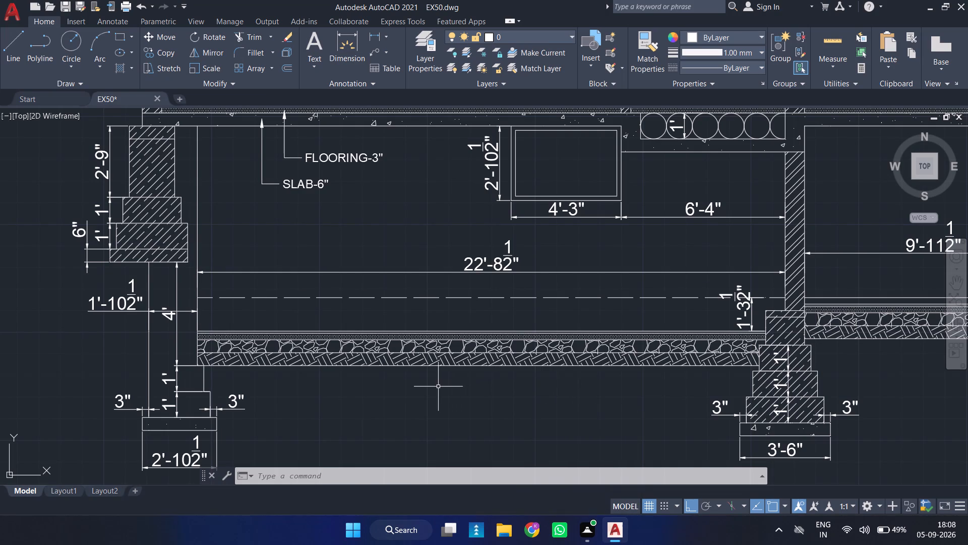
scroll(438, 387, "down", 2)
middle_click_drag(439, 391, 407, 289)
scroll(397, 293, "up", 2)
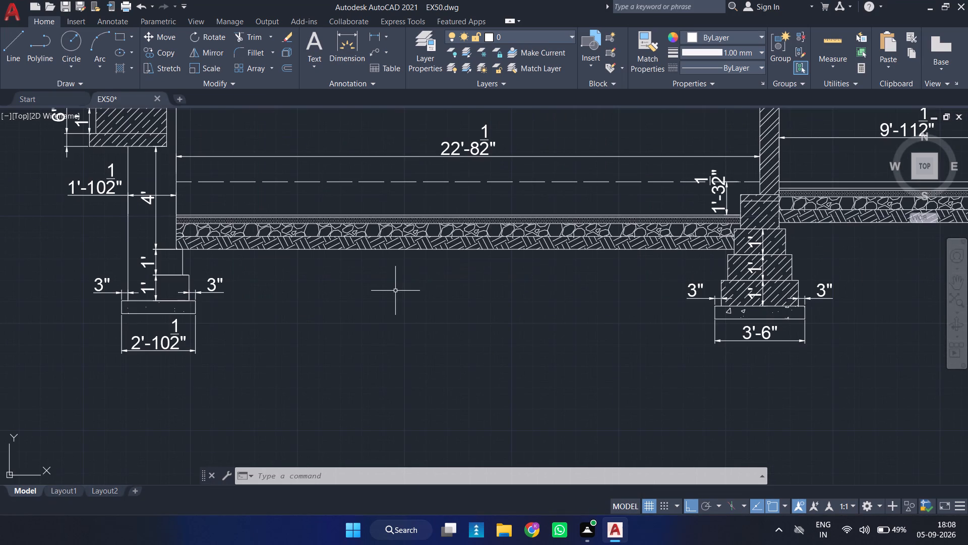
left_click(370, 50)
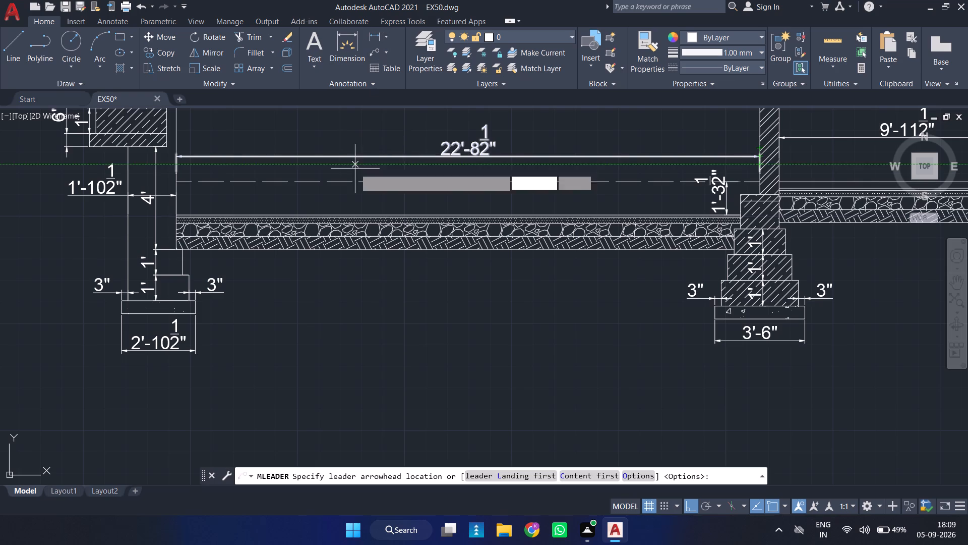
scroll(347, 236, "up", 3)
left_click(339, 151)
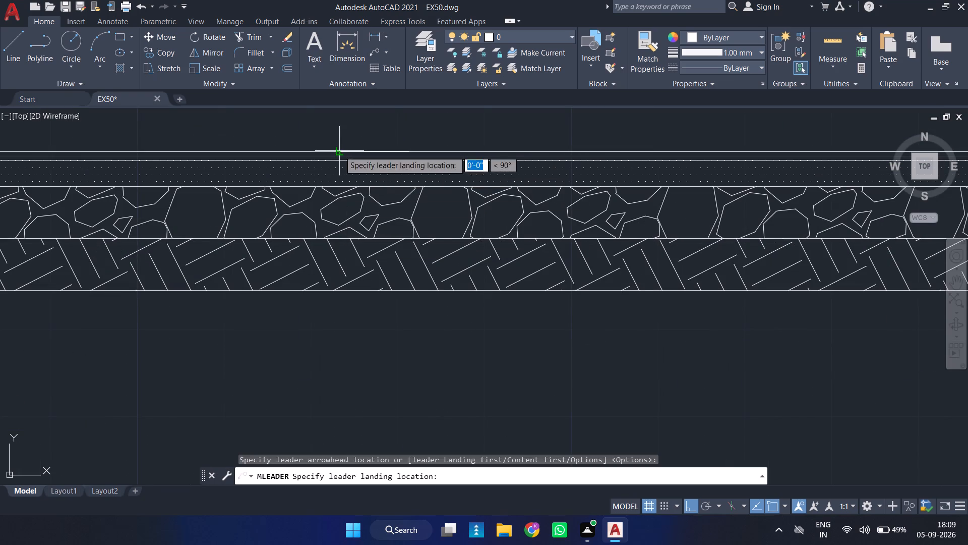
left_click(344, 339)
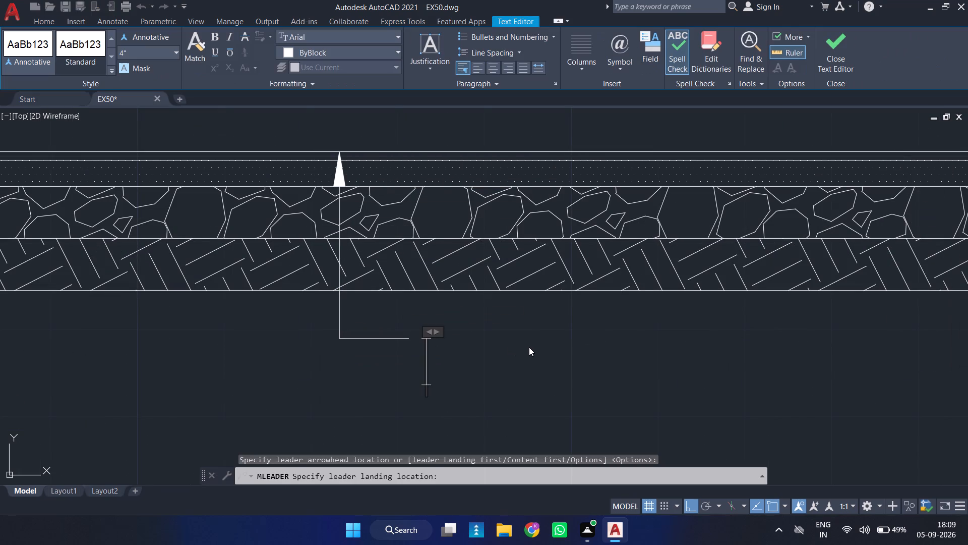
type("MARBLE")
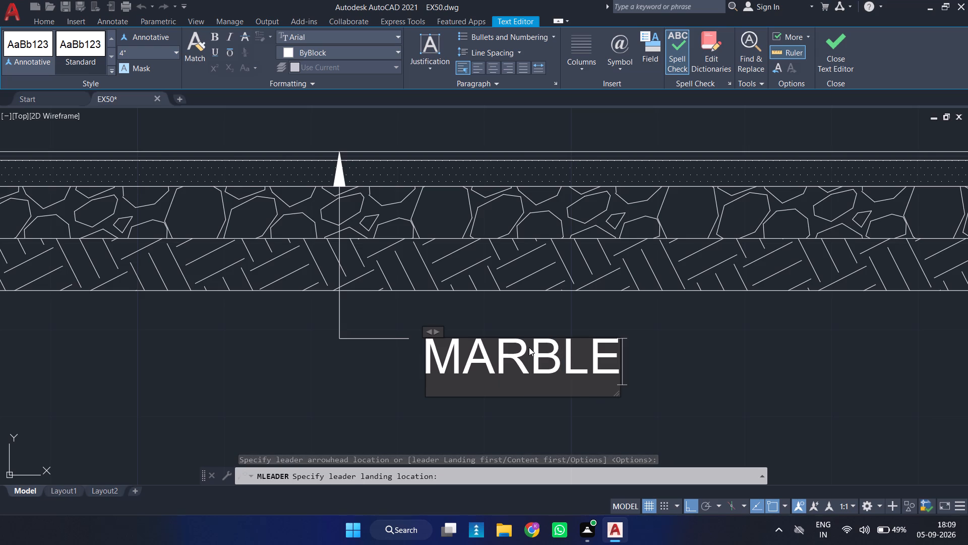
key("minus")
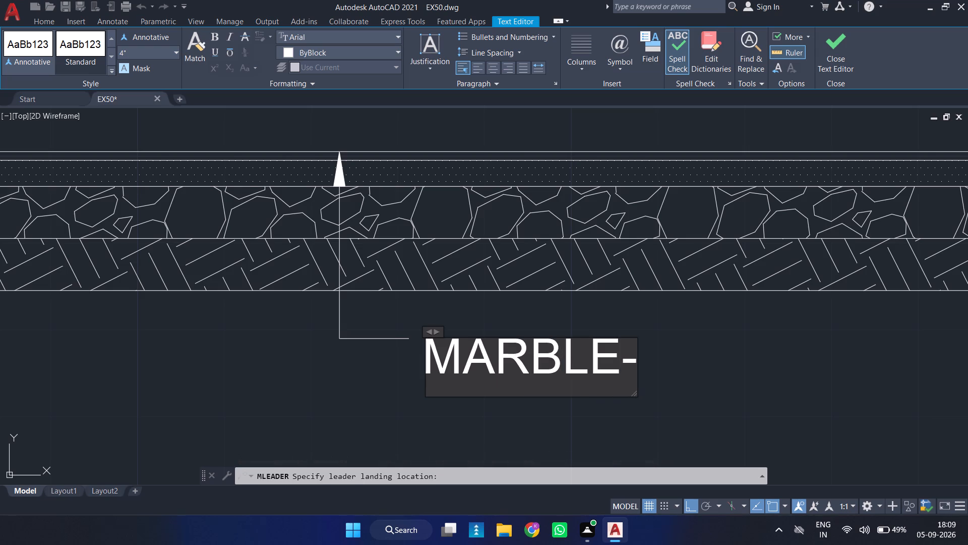
type("1\"")
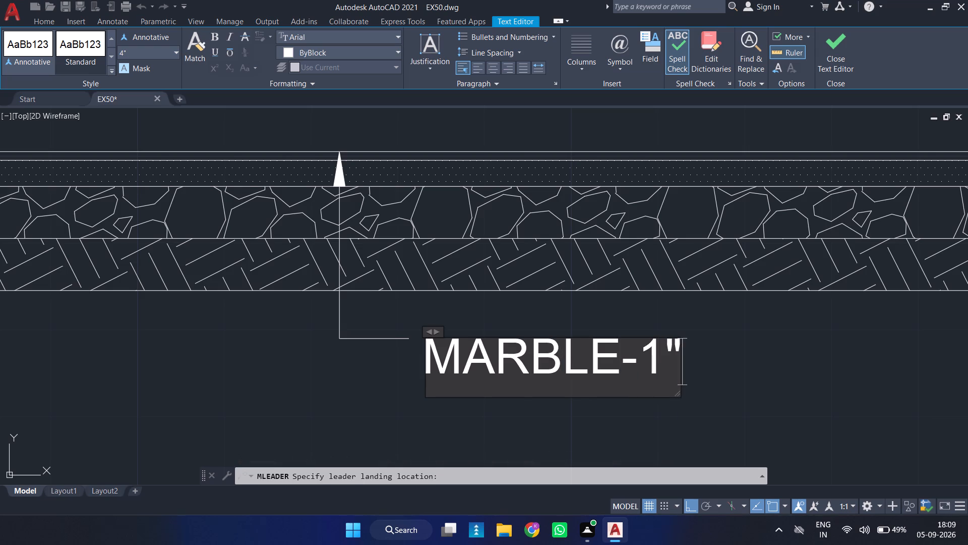
scroll(298, 345, "down", 2)
middle_click_drag(295, 351, 303, 282)
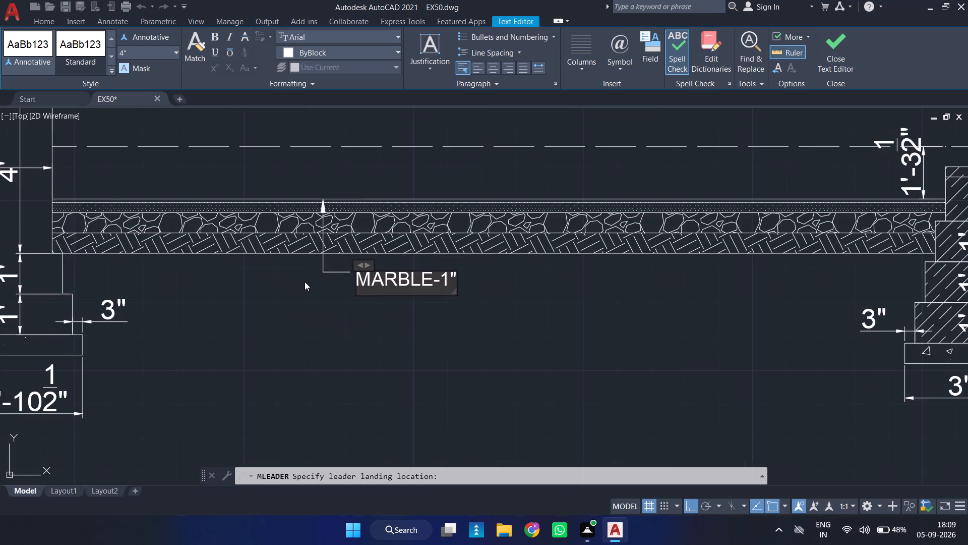
scroll(305, 282, "up", 1)
key("Escape")
key("Return")
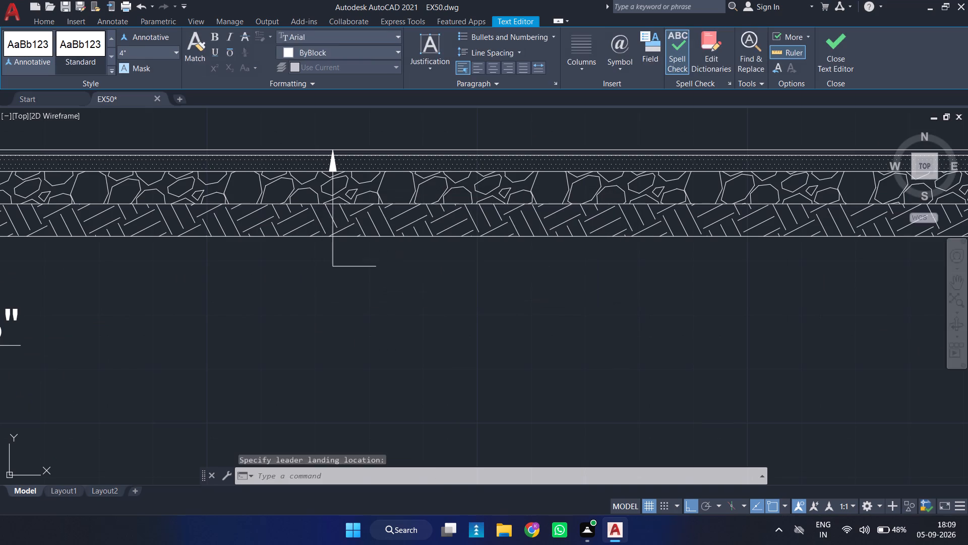
Add a multileader reading P.C.C-3" below the MARBLE-1" note, pointing up at the dotted concrete layer under the marble.
key("space")
scroll(308, 166, "up", 2)
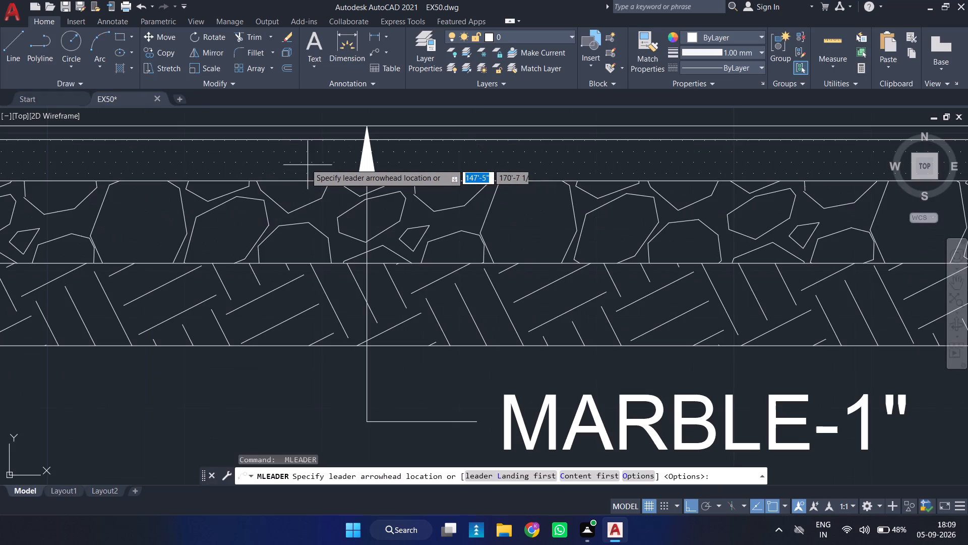
left_click(264, 166)
scroll(260, 323, "down", 3)
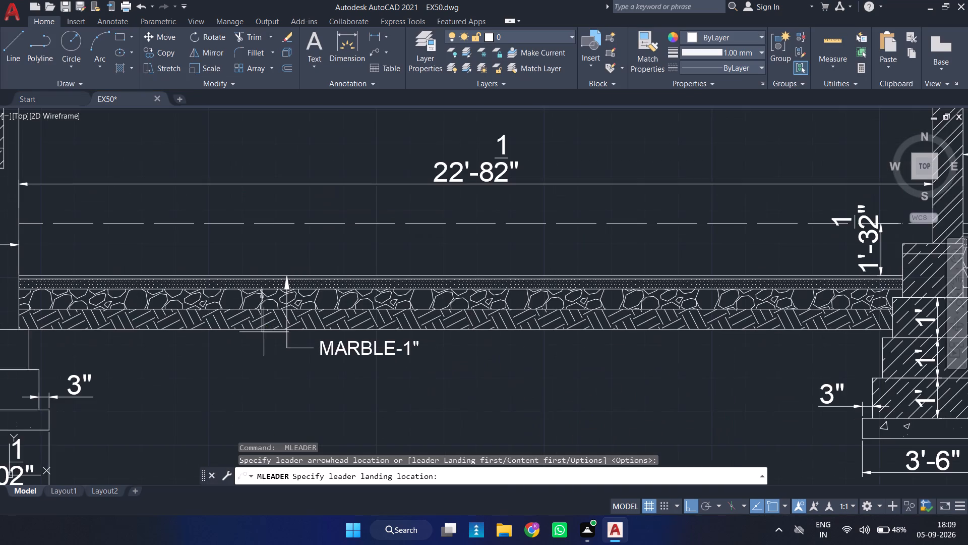
middle_click_drag(267, 349, 258, 267)
left_click(261, 294)
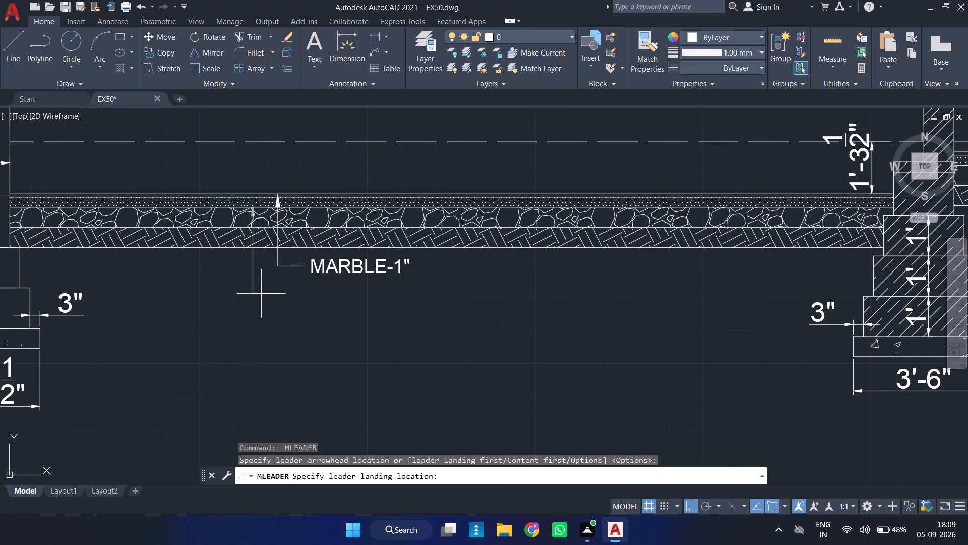
type("FLOORING")
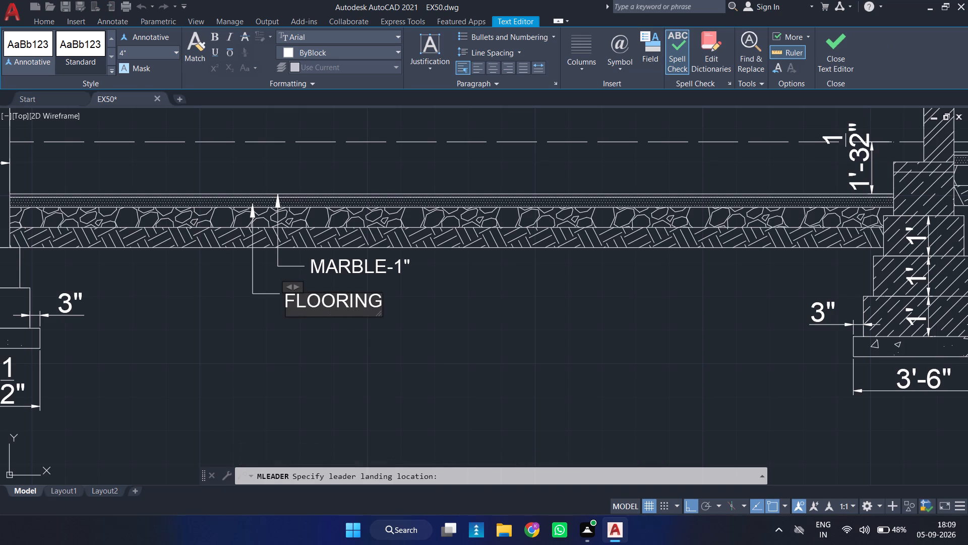
key("minus")
key("BackSpace")
key("BackSpace")
key("BackSpace")
key("BackSpace")
key("BackSpace")
key("BackSpace")
key("BackSpace")
key("BackSpace")
key("BackSpace")
key("p")
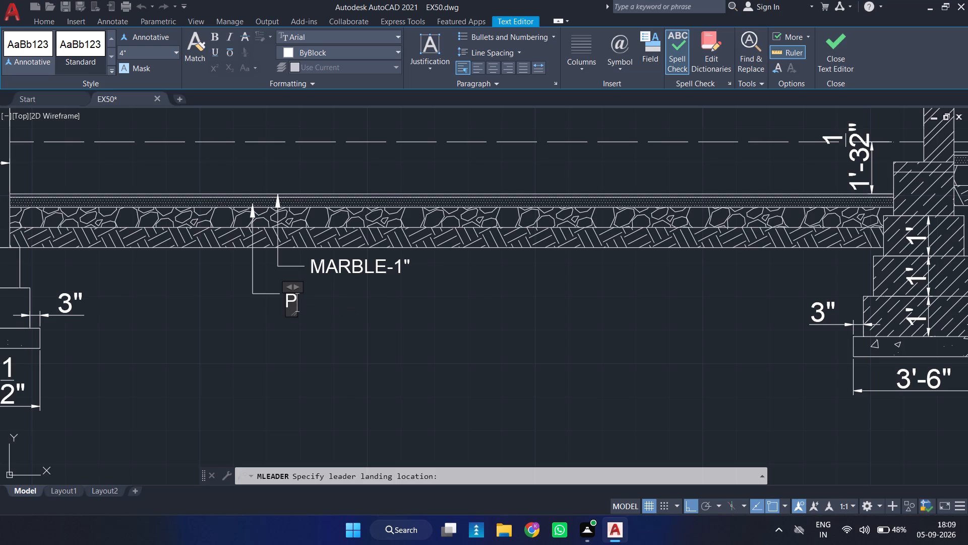
type(".C.C")
key("minus")
type("3\"")
key("Escape")
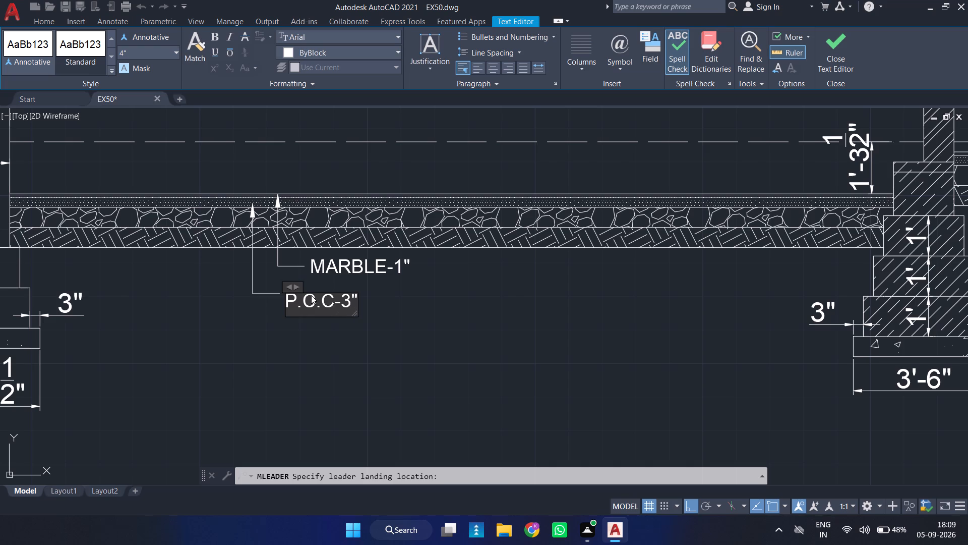
key("Return")
Add a multileader reading GRAVEL-6" below the P.C.C-3" note, pointing up at the stone-hatched layer.
key("space")
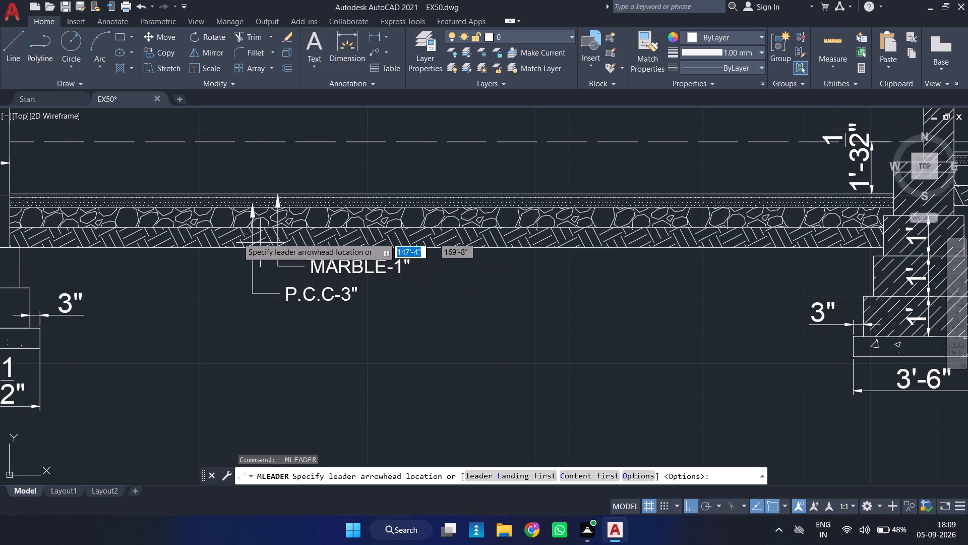
left_click(224, 221)
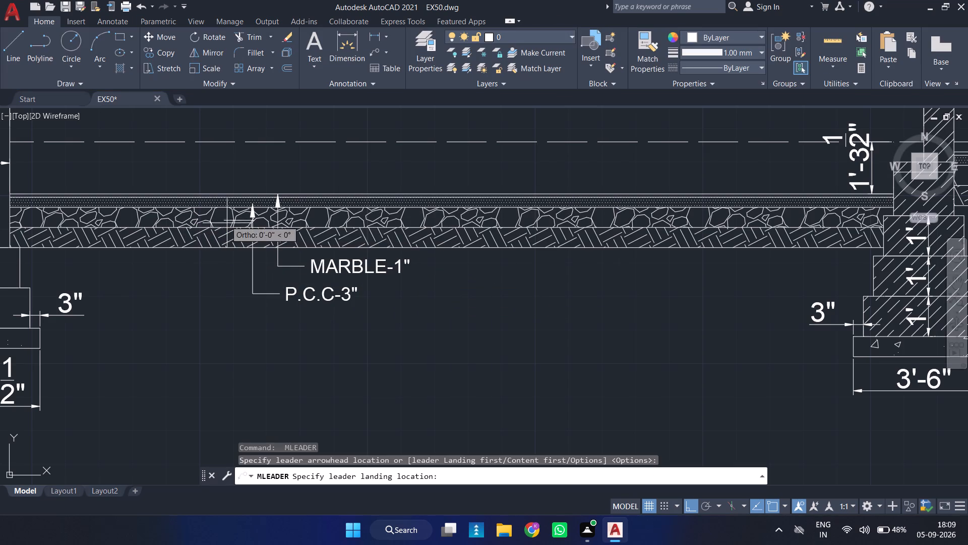
left_click(233, 321)
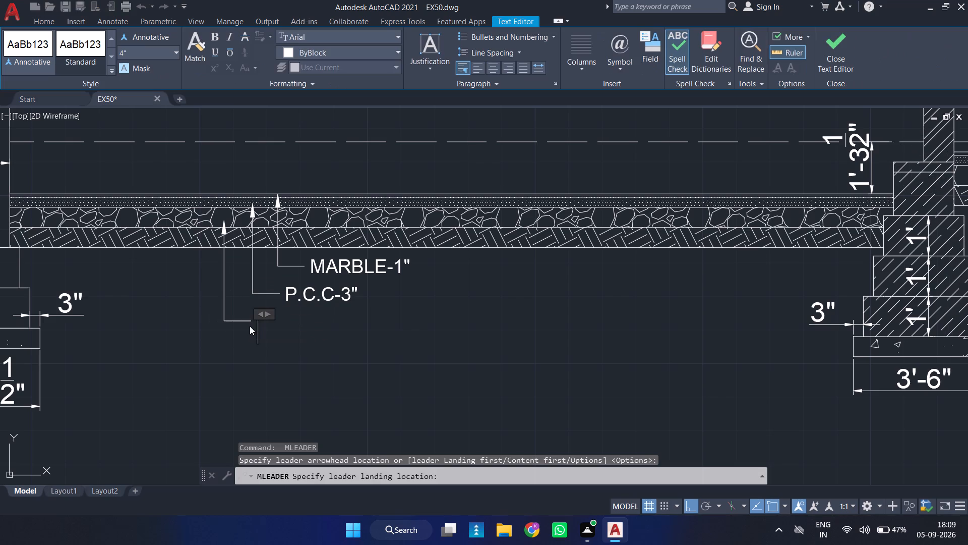
type("GRAVE")
key("l")
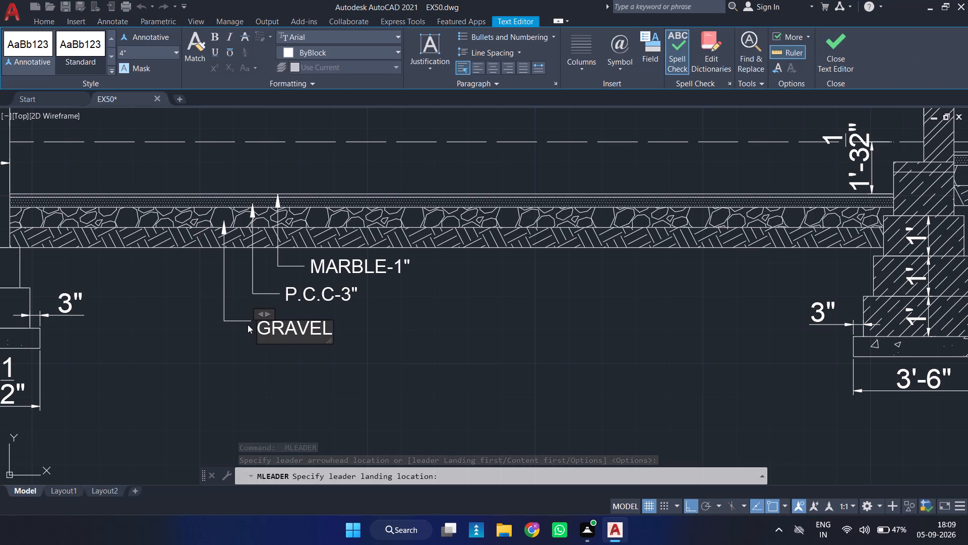
key("minus")
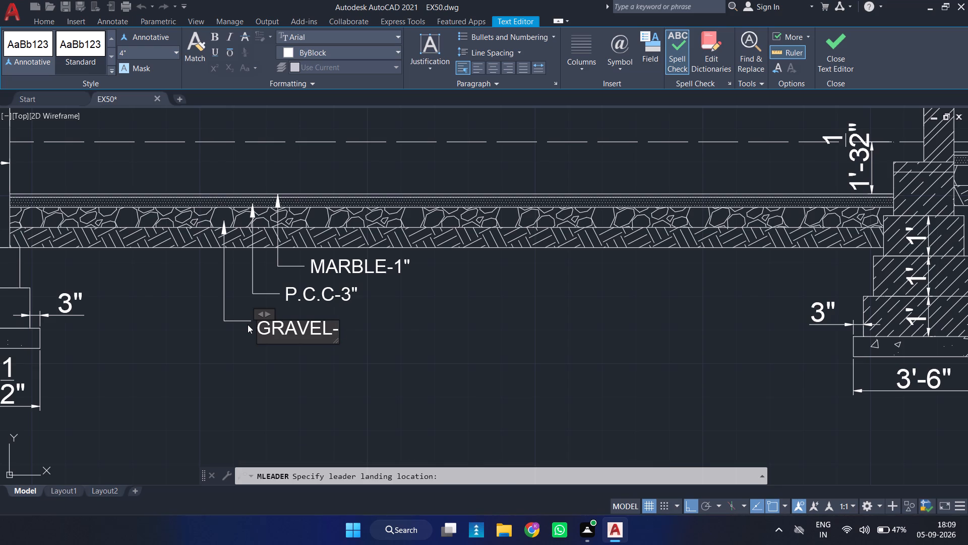
type("6\"")
key("Escape")
key("Return")
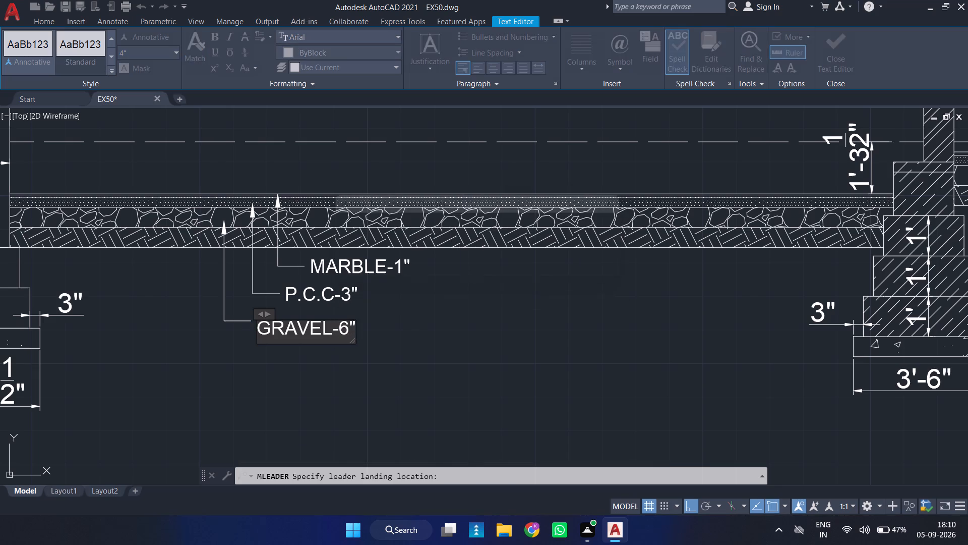
Add a multileader reading EARTH FILLING-6" below the GRAVEL-6" note, pointing up at the earth-hatched bottom layer.
key("space")
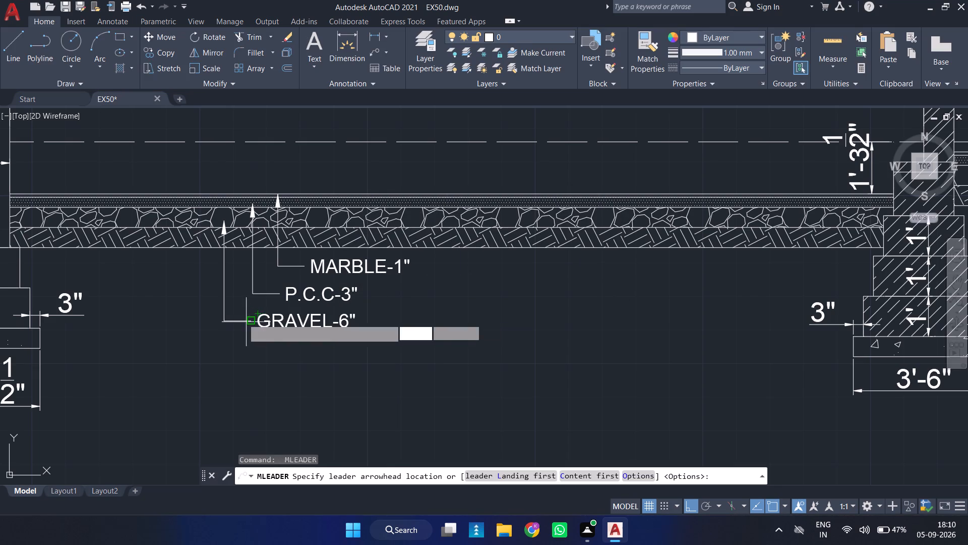
left_click(186, 240)
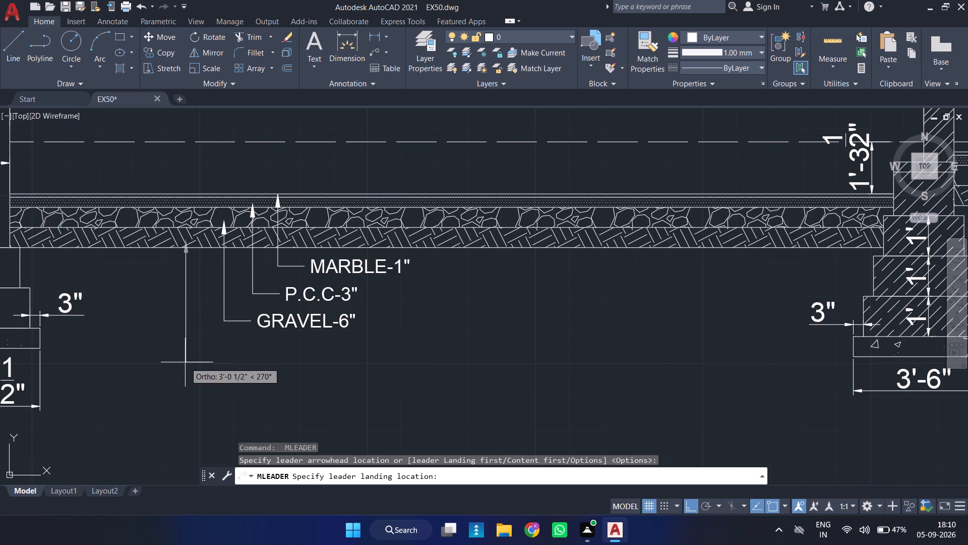
left_click(186, 362)
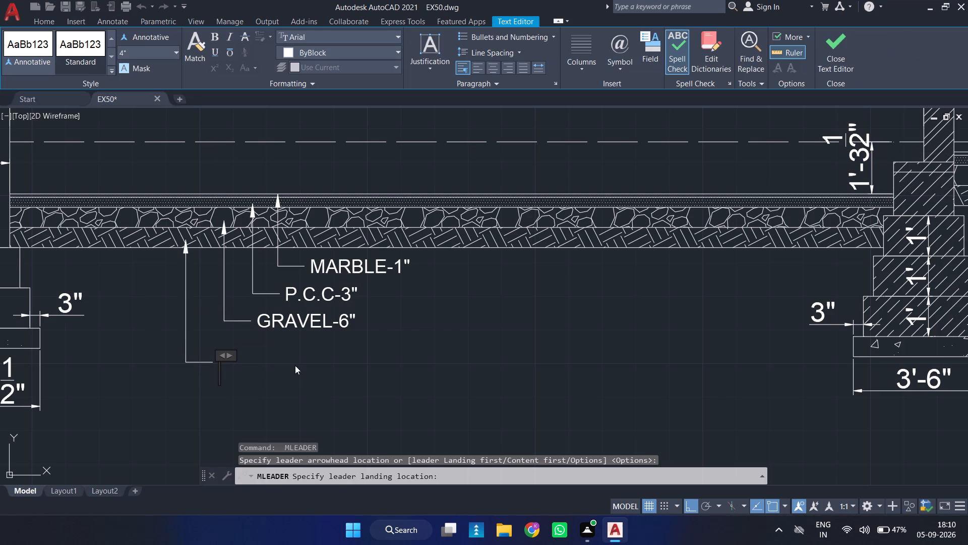
type("EAR")
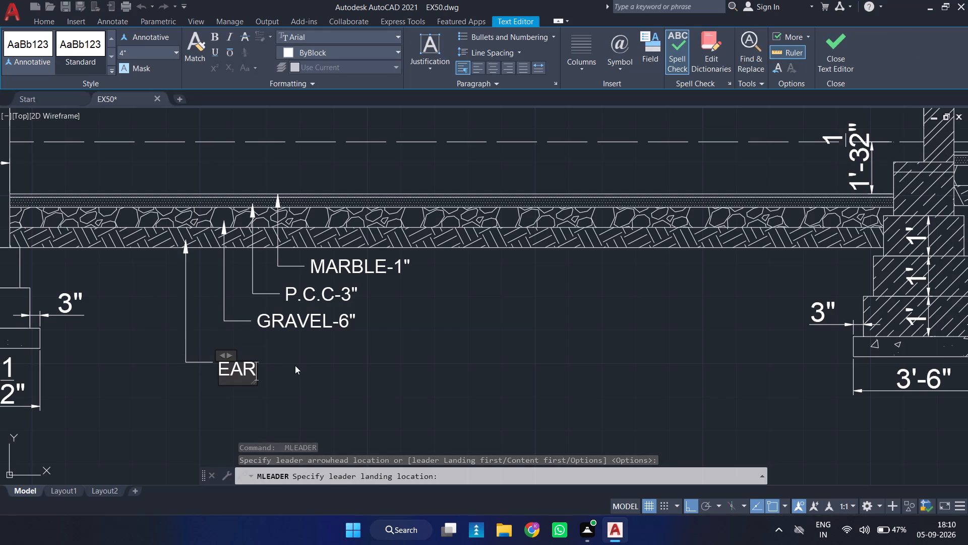
type("TH FILLING")
key("minus")
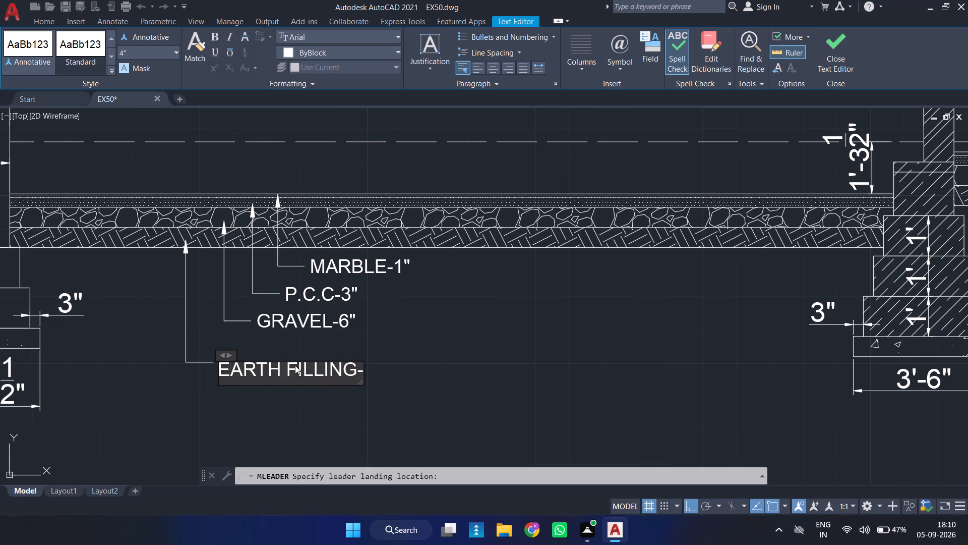
type("6\"")
key("Escape")
key("Return")
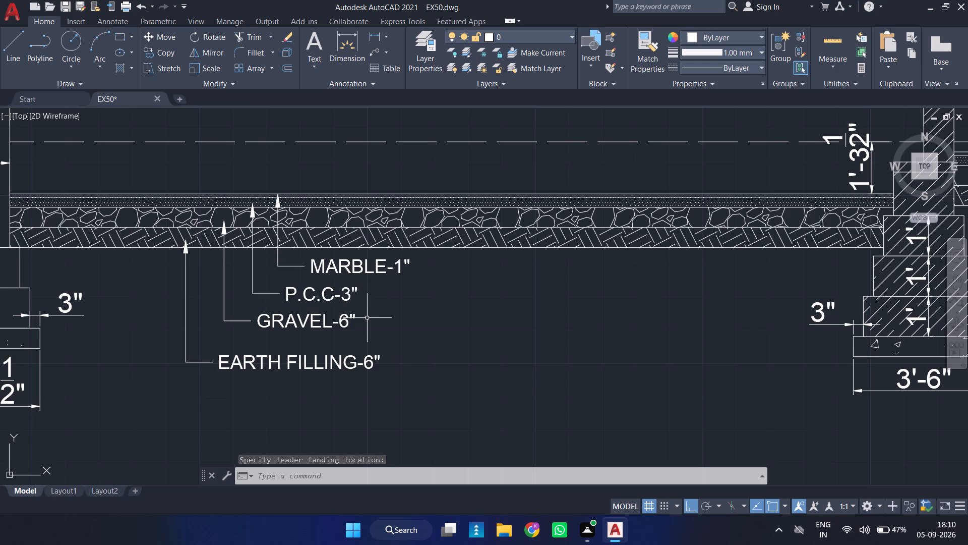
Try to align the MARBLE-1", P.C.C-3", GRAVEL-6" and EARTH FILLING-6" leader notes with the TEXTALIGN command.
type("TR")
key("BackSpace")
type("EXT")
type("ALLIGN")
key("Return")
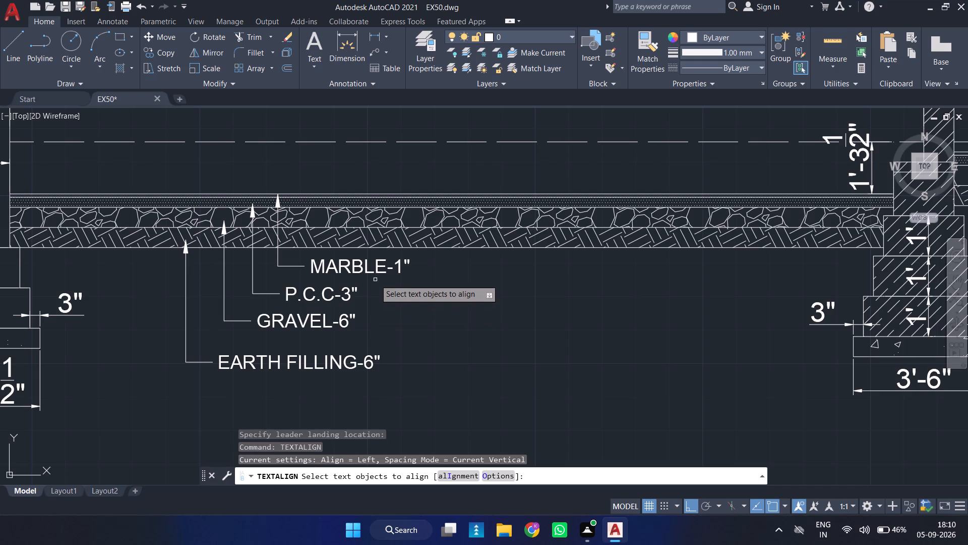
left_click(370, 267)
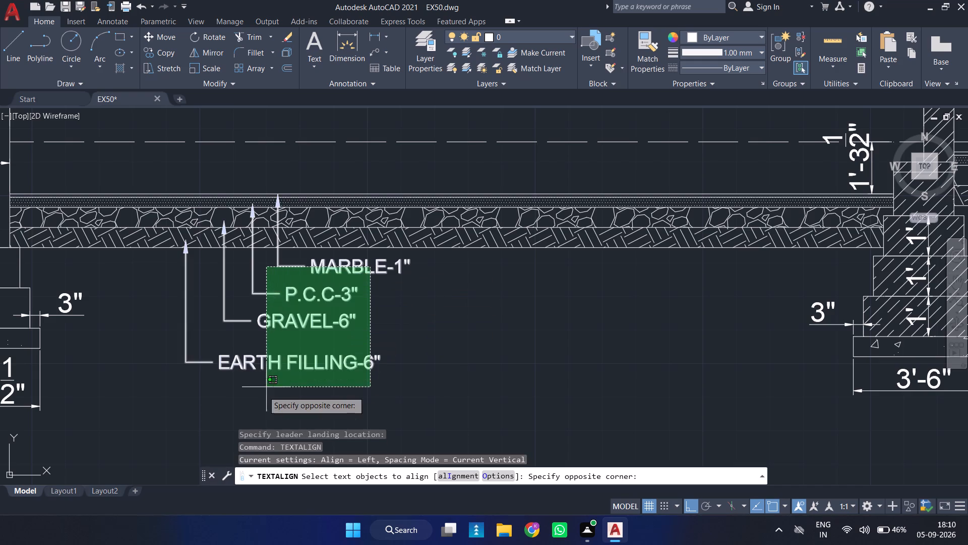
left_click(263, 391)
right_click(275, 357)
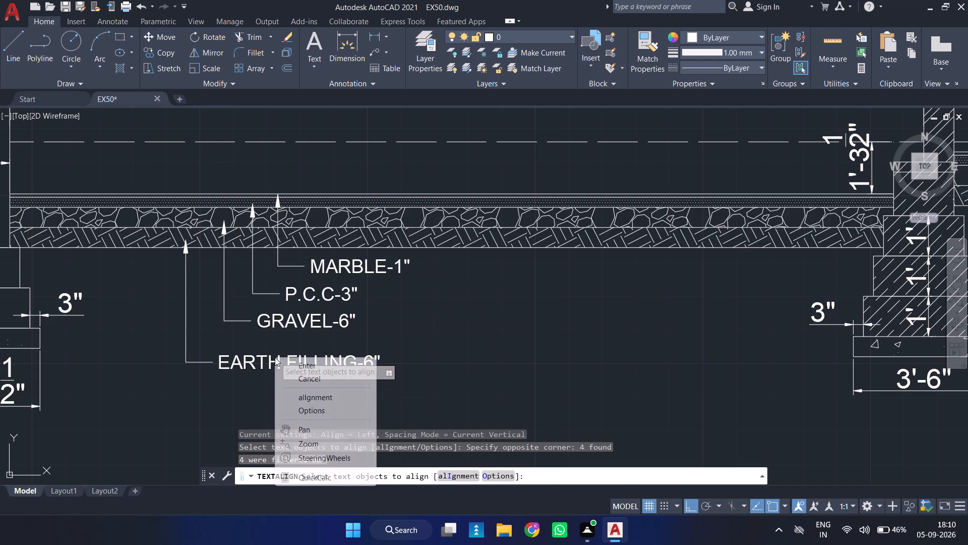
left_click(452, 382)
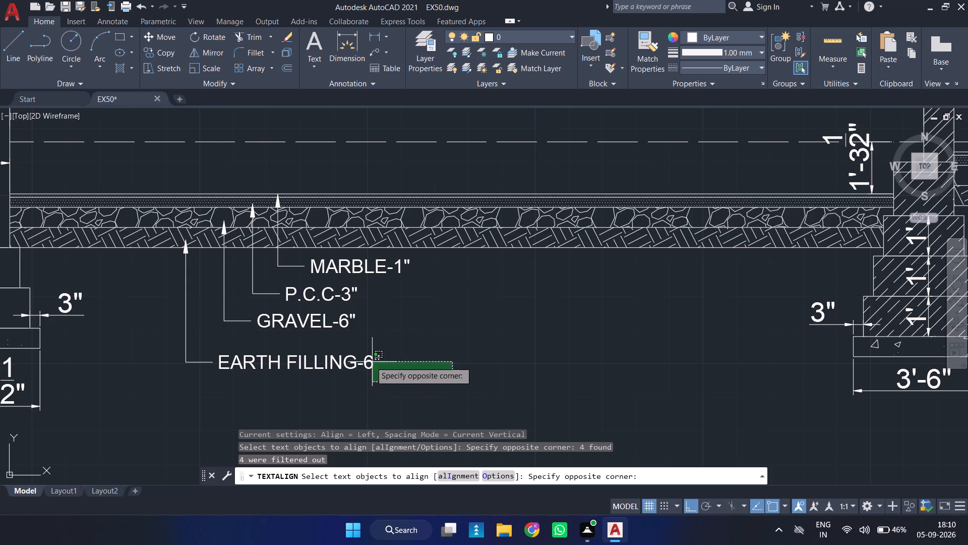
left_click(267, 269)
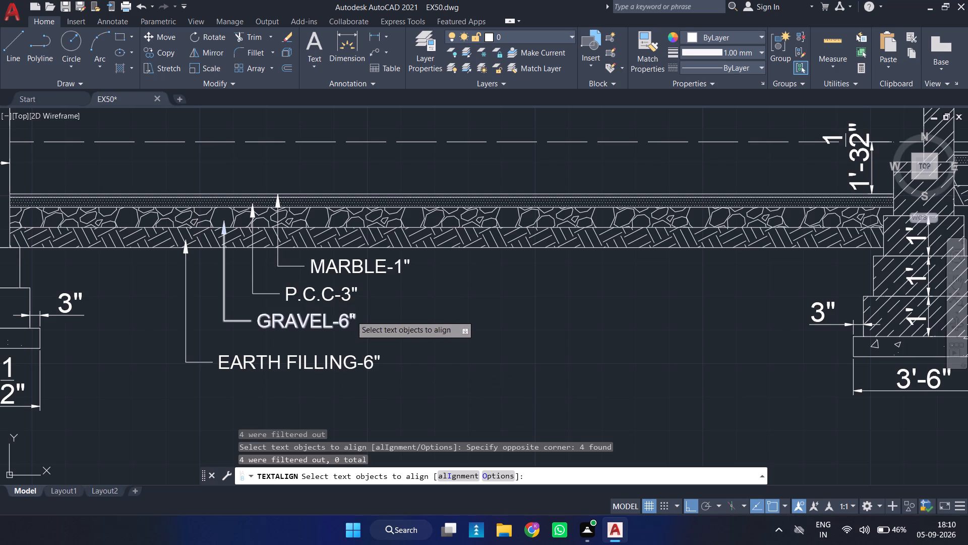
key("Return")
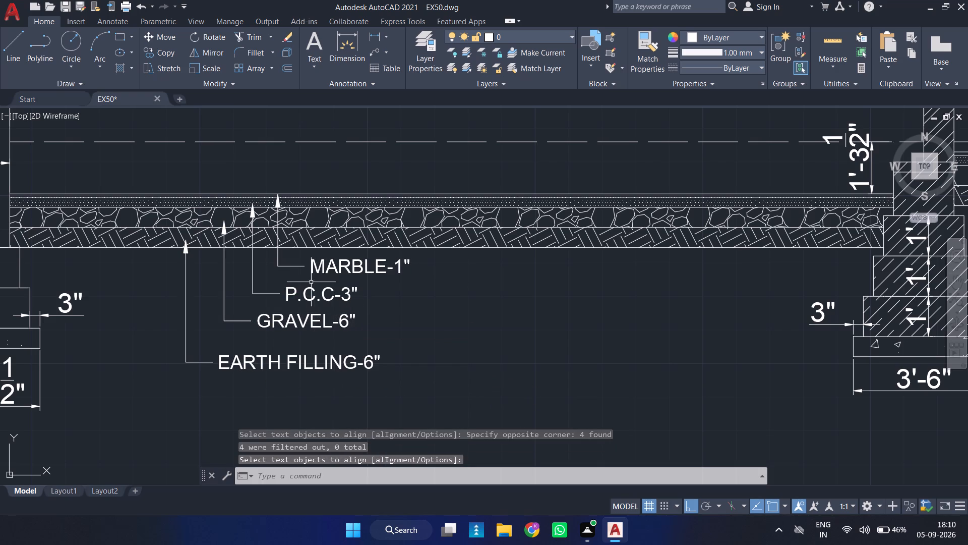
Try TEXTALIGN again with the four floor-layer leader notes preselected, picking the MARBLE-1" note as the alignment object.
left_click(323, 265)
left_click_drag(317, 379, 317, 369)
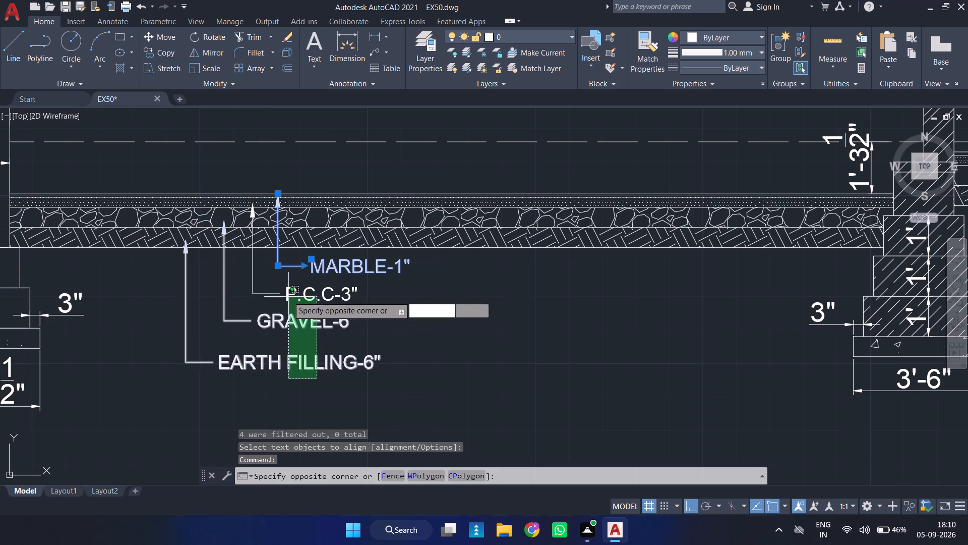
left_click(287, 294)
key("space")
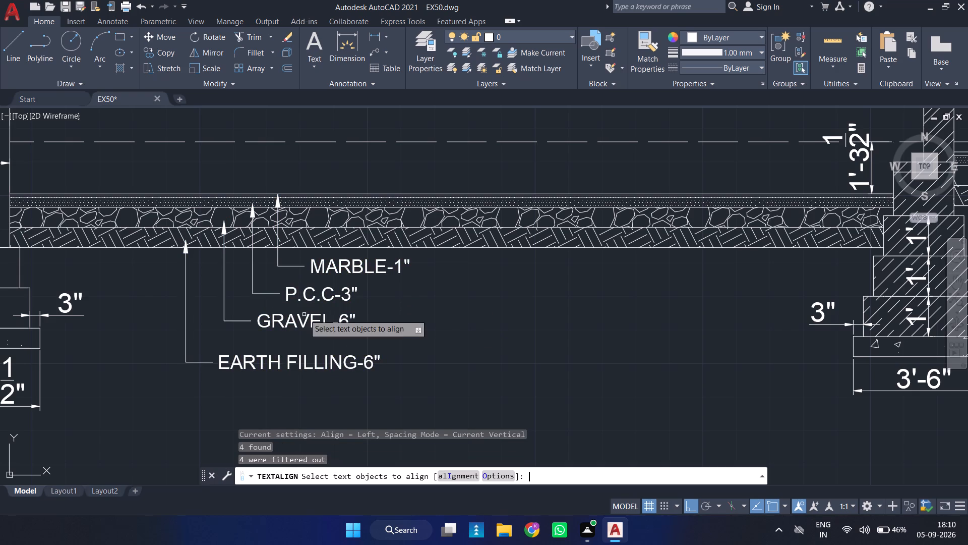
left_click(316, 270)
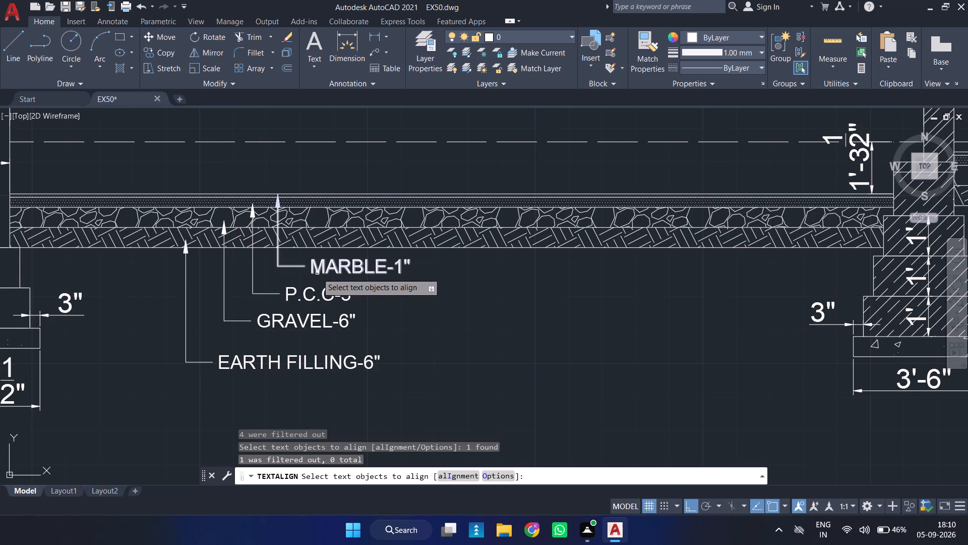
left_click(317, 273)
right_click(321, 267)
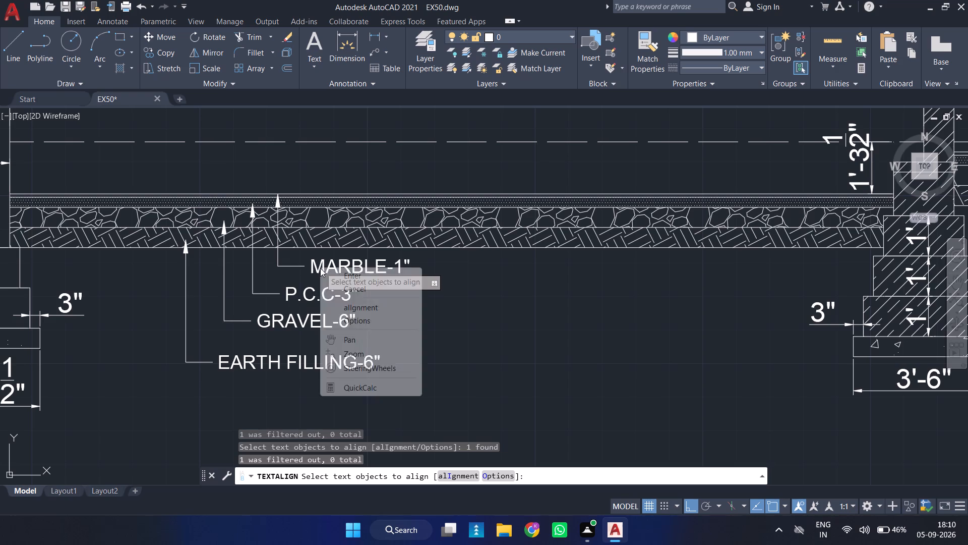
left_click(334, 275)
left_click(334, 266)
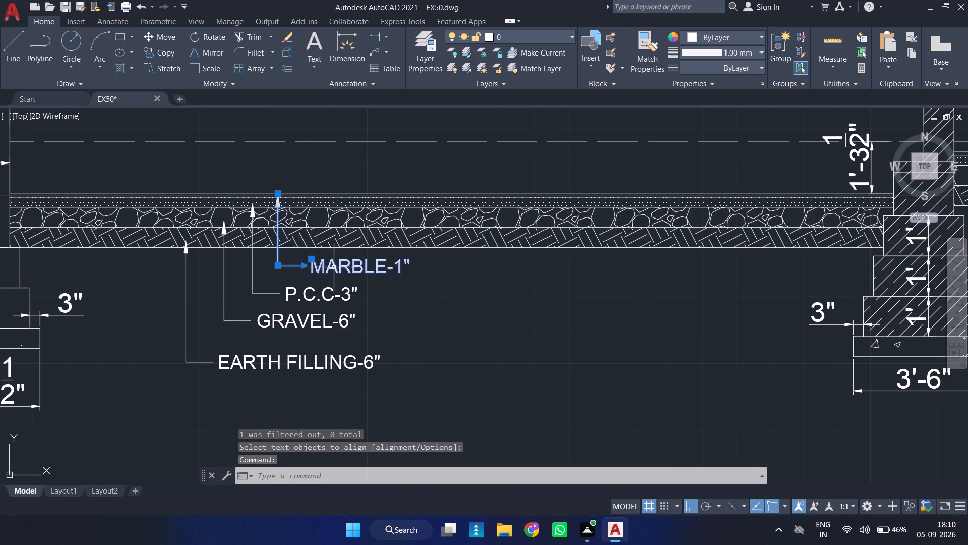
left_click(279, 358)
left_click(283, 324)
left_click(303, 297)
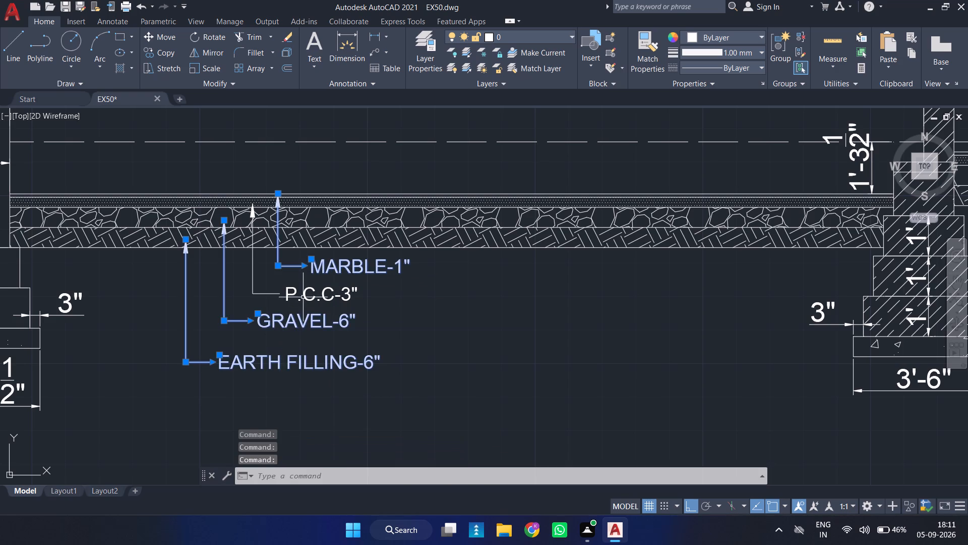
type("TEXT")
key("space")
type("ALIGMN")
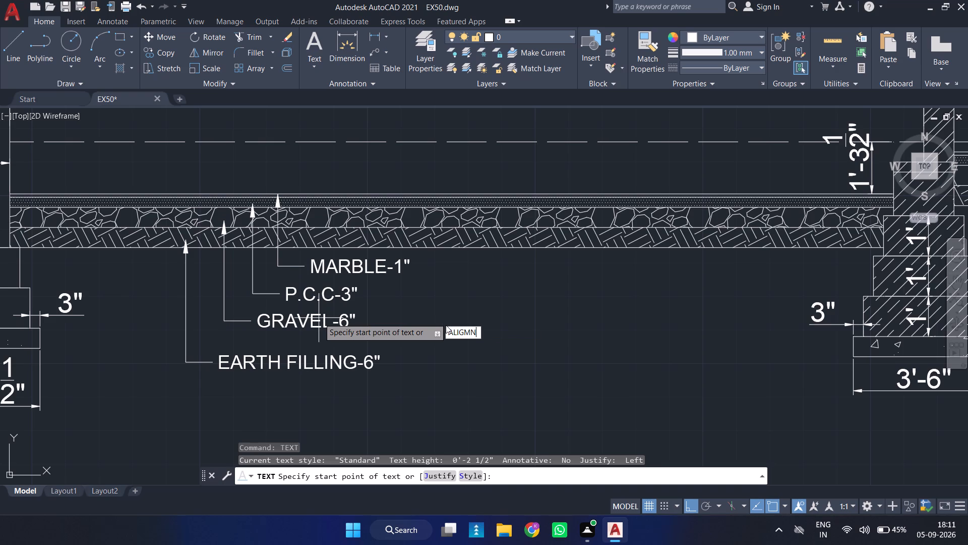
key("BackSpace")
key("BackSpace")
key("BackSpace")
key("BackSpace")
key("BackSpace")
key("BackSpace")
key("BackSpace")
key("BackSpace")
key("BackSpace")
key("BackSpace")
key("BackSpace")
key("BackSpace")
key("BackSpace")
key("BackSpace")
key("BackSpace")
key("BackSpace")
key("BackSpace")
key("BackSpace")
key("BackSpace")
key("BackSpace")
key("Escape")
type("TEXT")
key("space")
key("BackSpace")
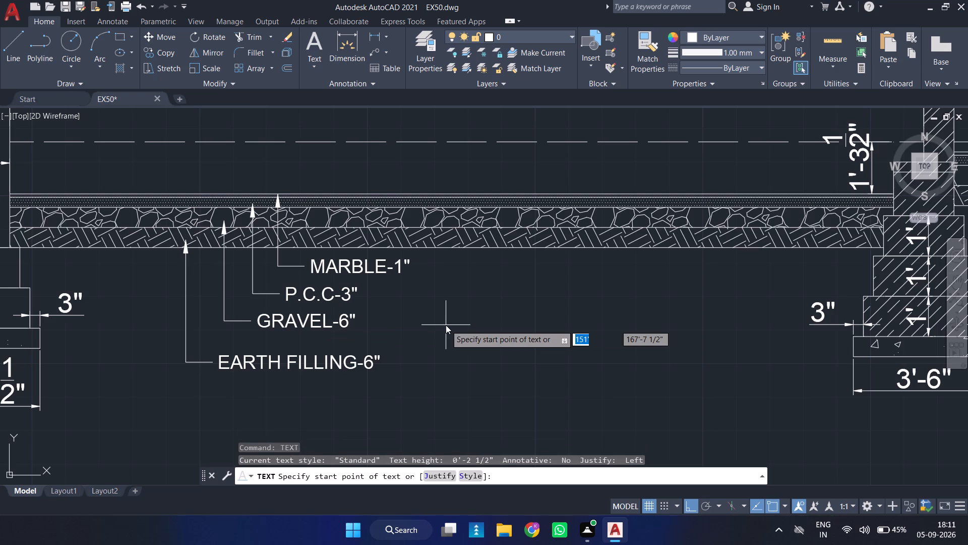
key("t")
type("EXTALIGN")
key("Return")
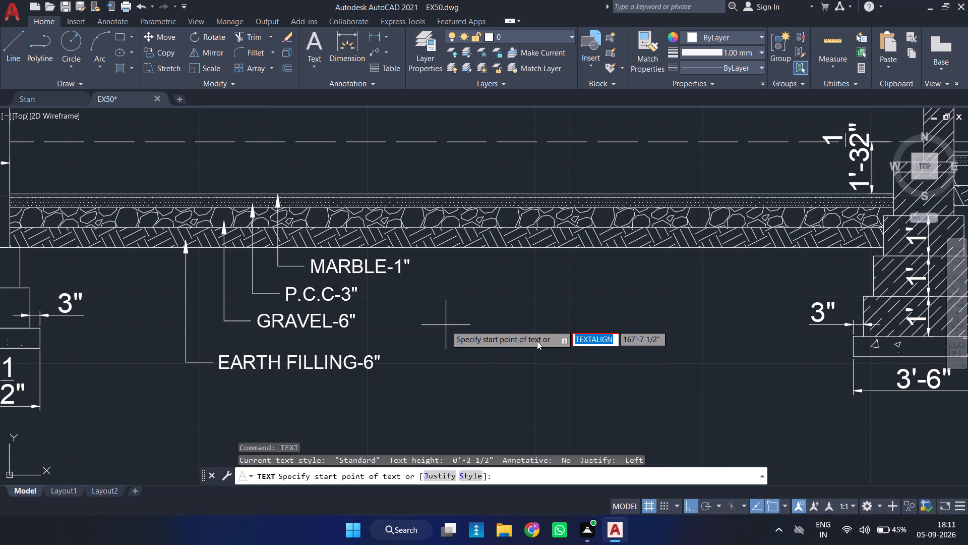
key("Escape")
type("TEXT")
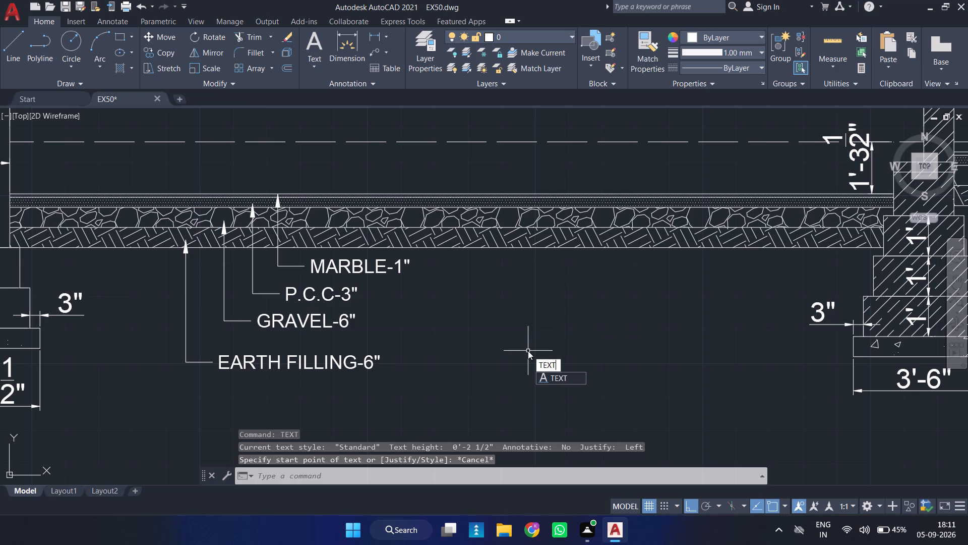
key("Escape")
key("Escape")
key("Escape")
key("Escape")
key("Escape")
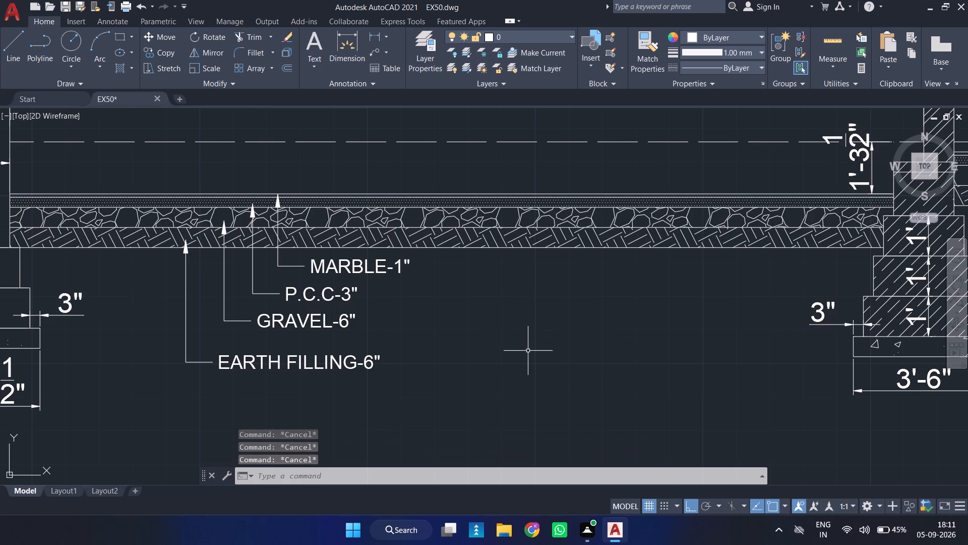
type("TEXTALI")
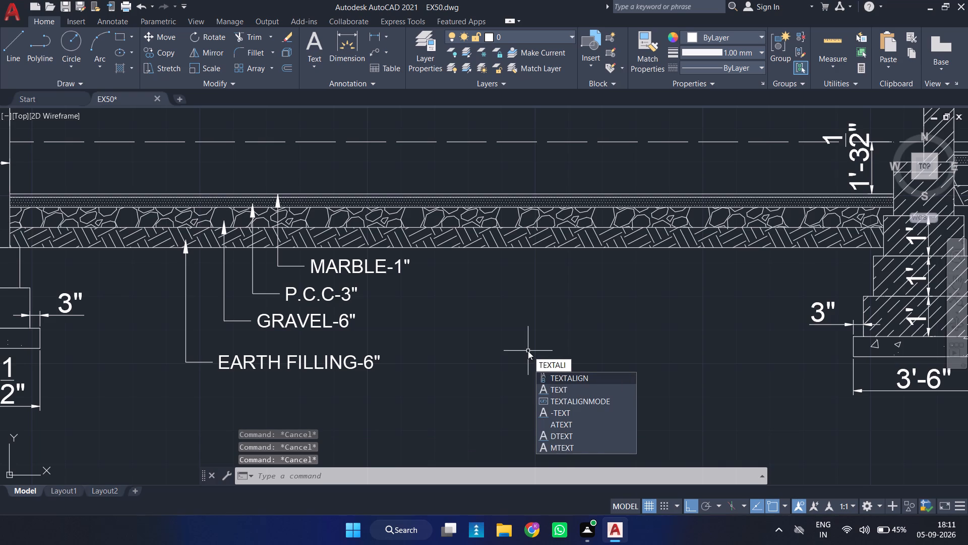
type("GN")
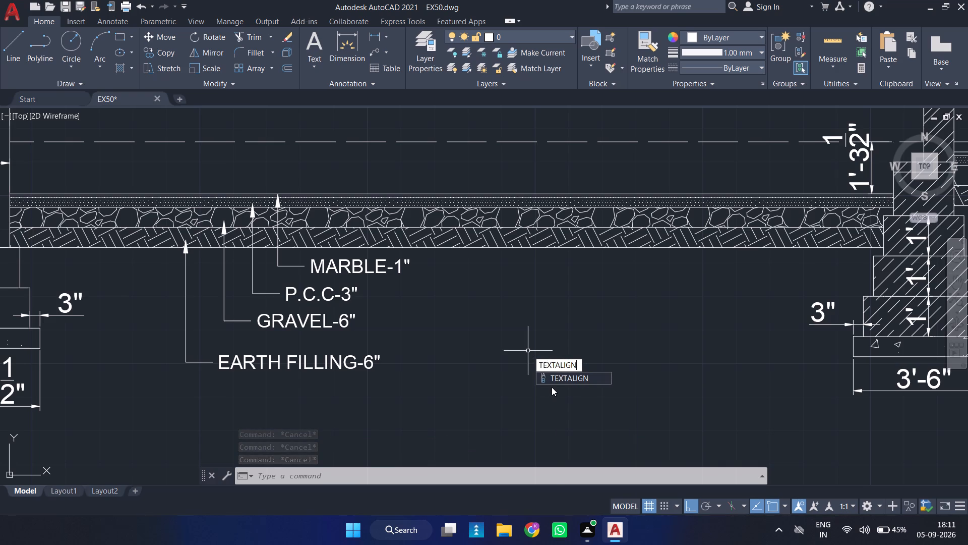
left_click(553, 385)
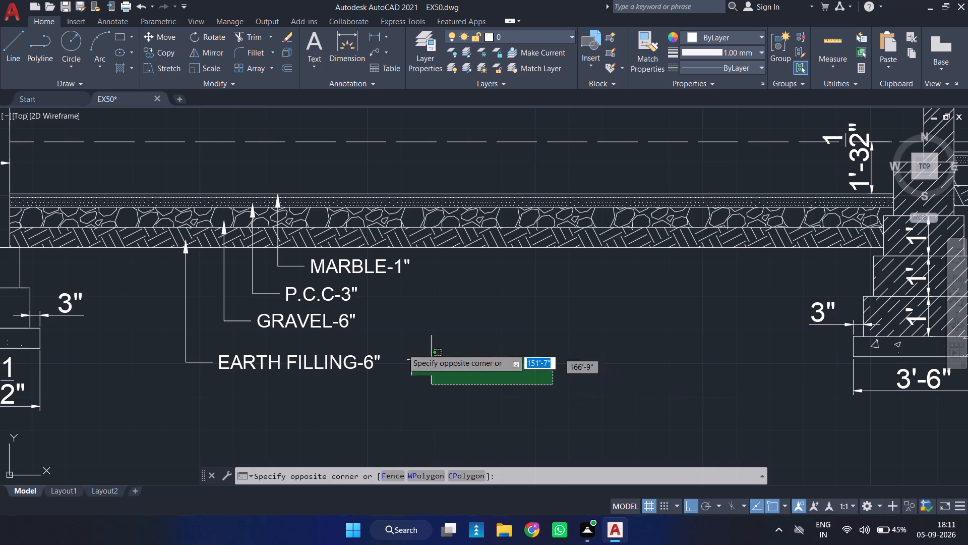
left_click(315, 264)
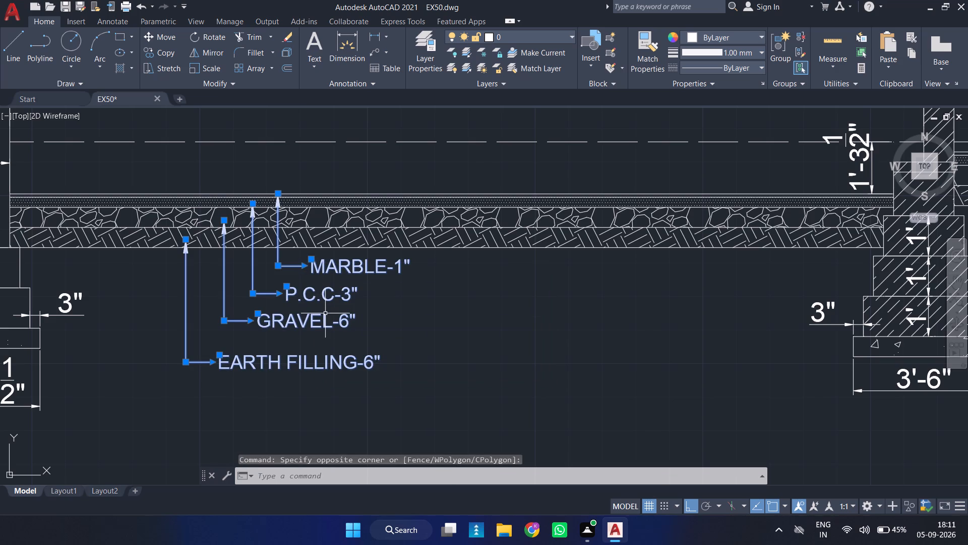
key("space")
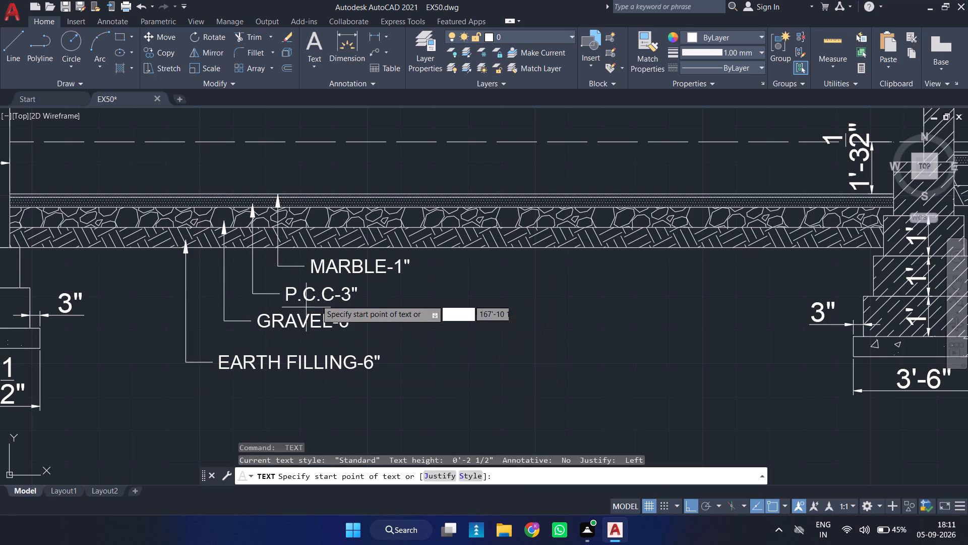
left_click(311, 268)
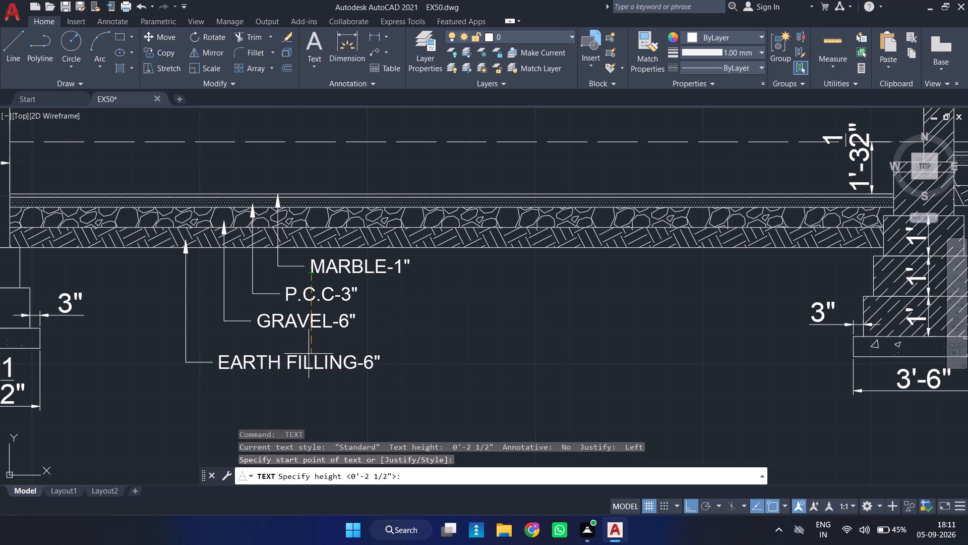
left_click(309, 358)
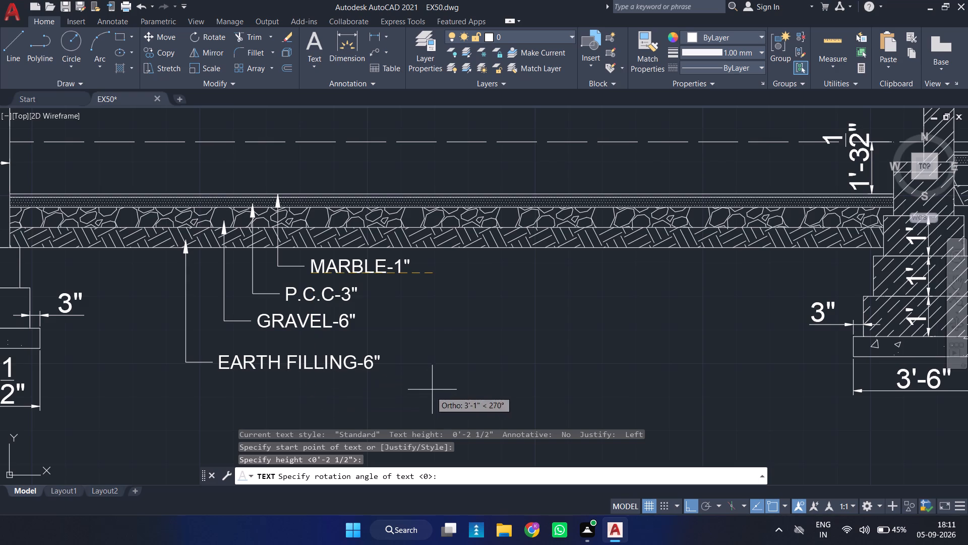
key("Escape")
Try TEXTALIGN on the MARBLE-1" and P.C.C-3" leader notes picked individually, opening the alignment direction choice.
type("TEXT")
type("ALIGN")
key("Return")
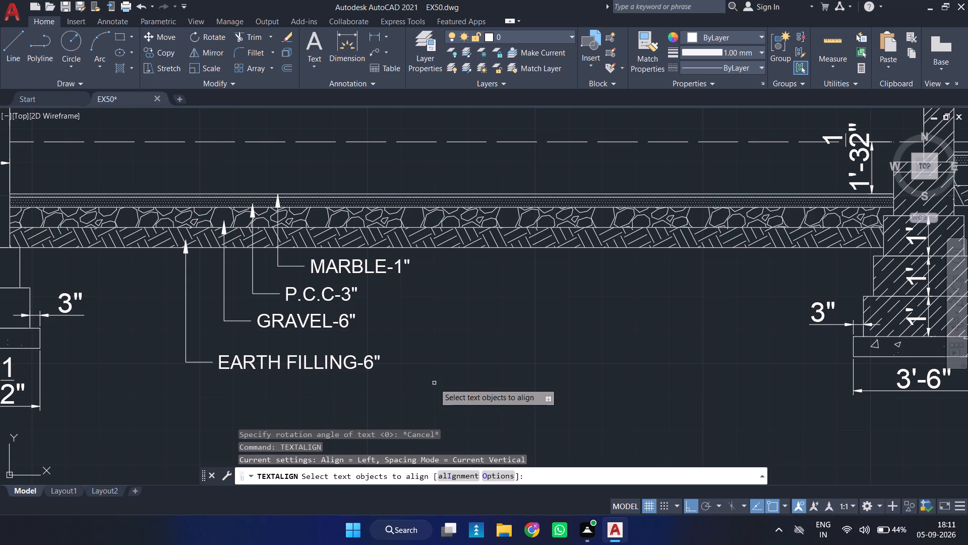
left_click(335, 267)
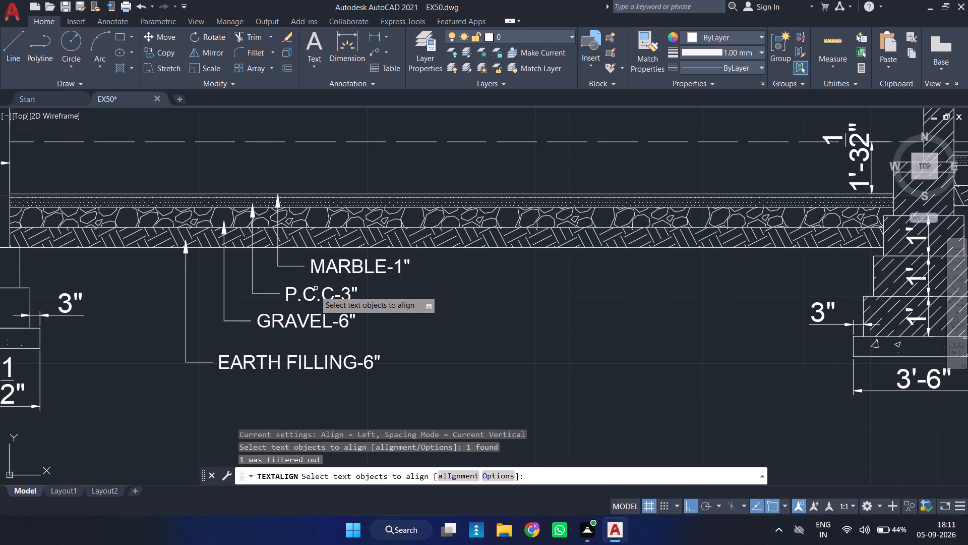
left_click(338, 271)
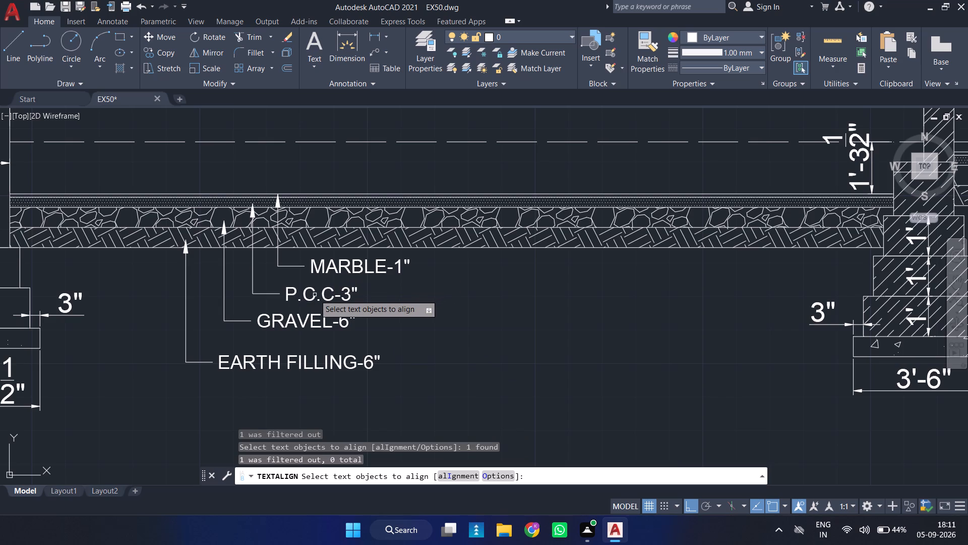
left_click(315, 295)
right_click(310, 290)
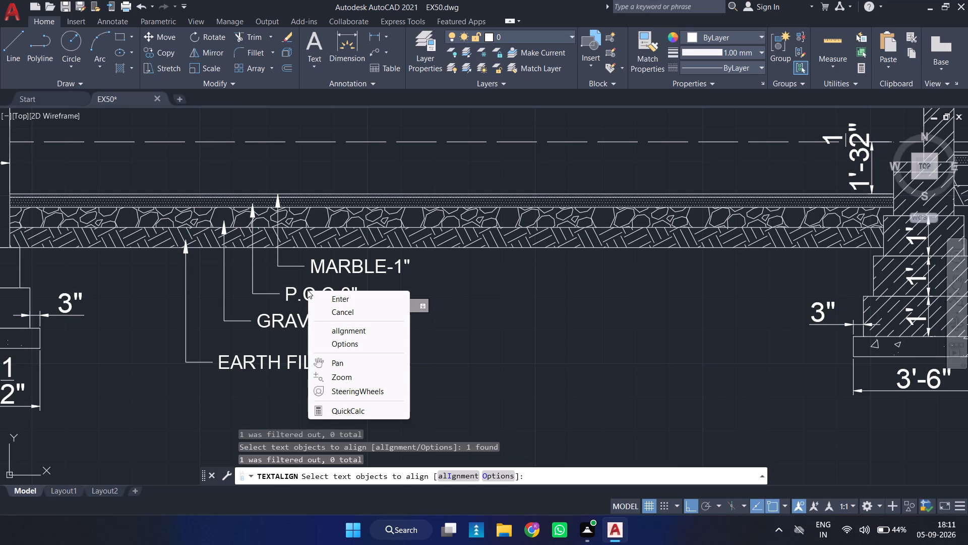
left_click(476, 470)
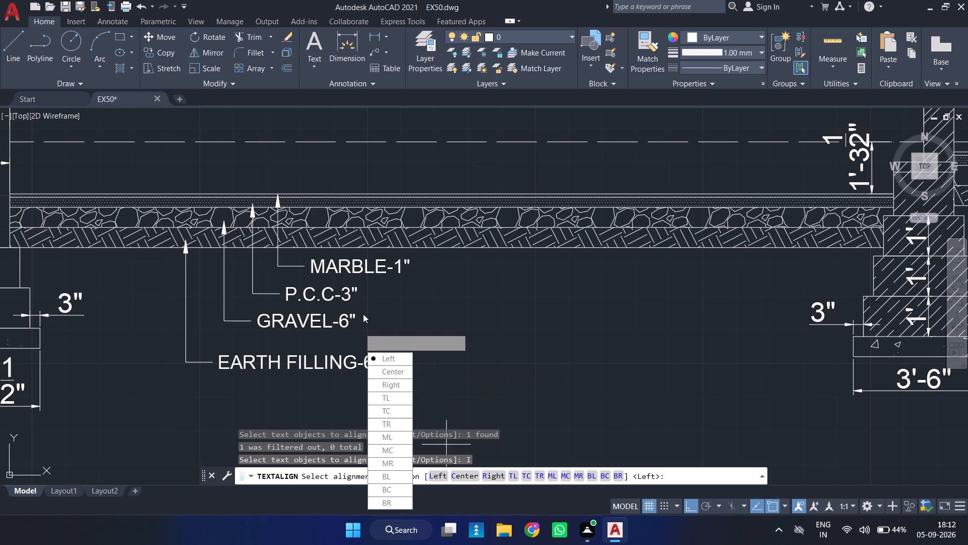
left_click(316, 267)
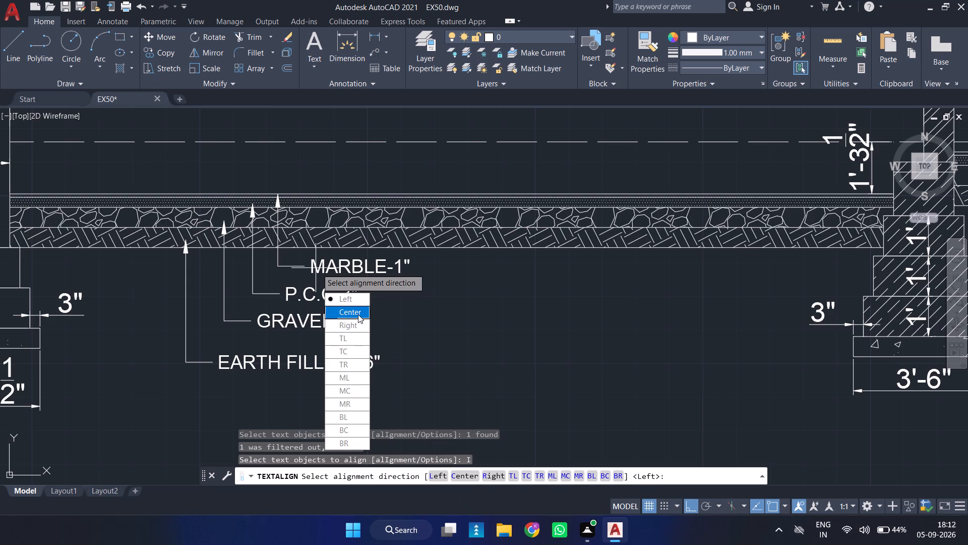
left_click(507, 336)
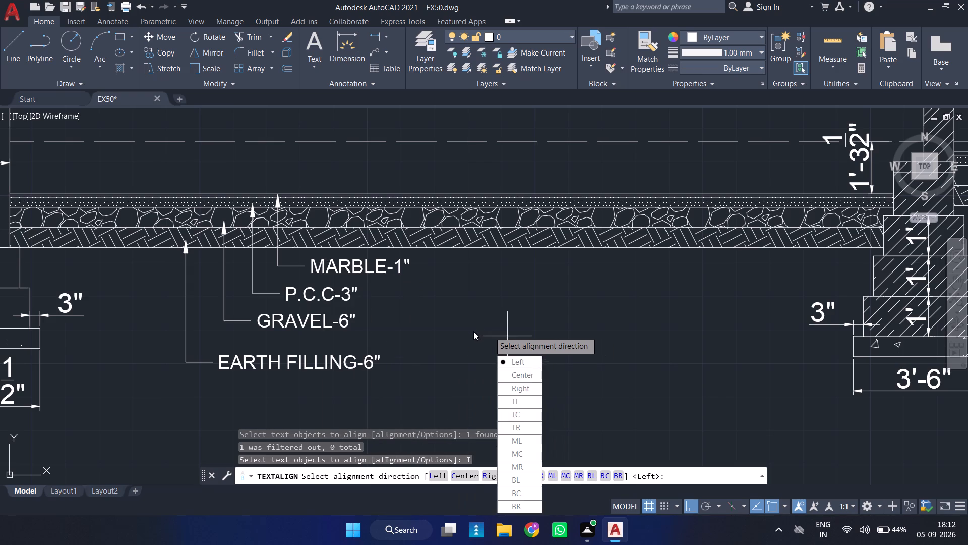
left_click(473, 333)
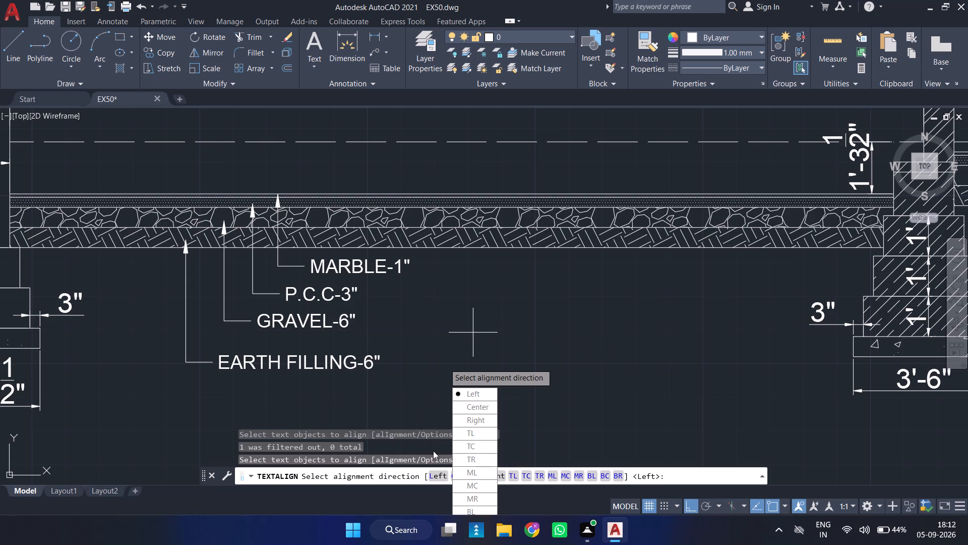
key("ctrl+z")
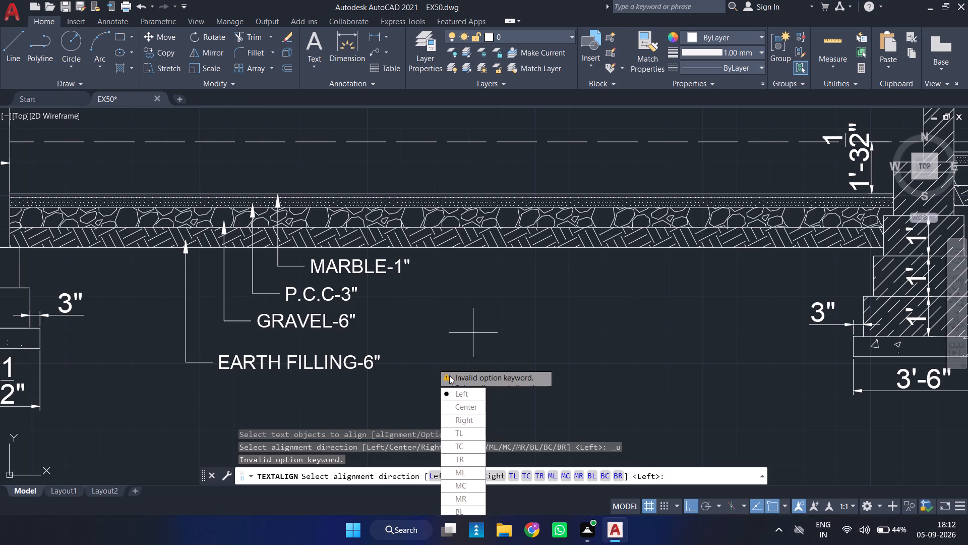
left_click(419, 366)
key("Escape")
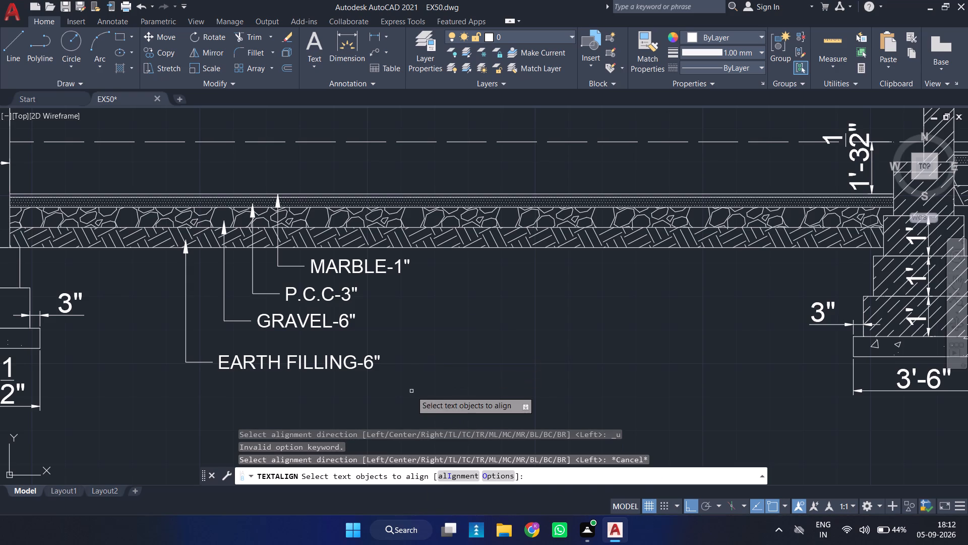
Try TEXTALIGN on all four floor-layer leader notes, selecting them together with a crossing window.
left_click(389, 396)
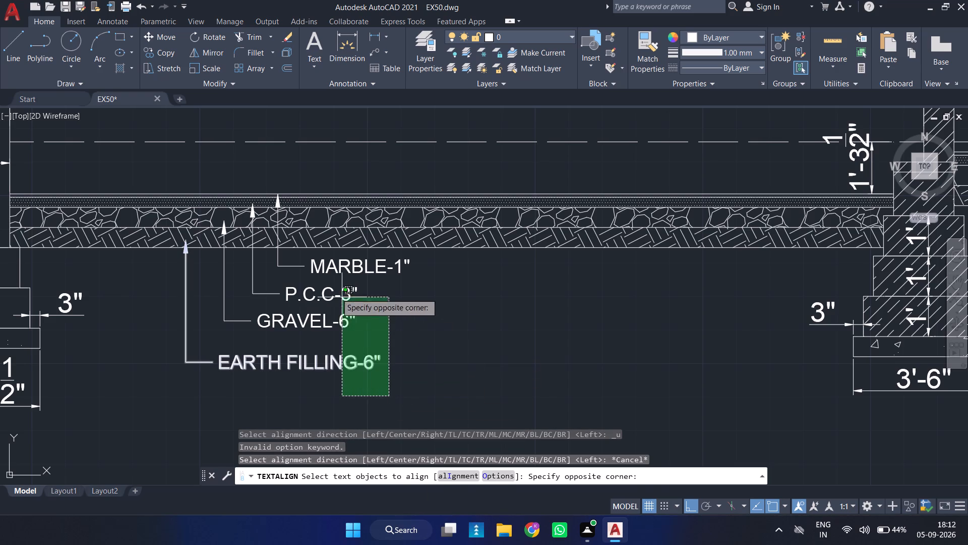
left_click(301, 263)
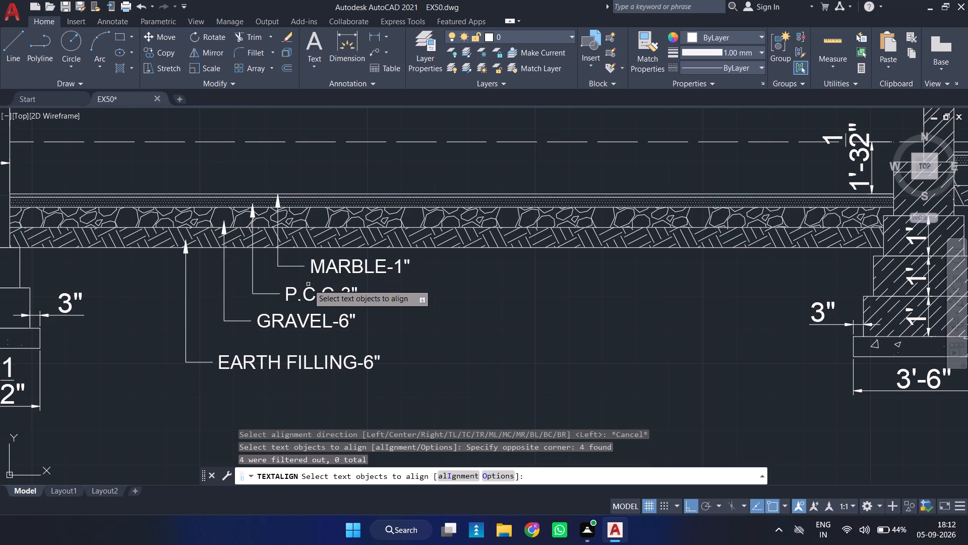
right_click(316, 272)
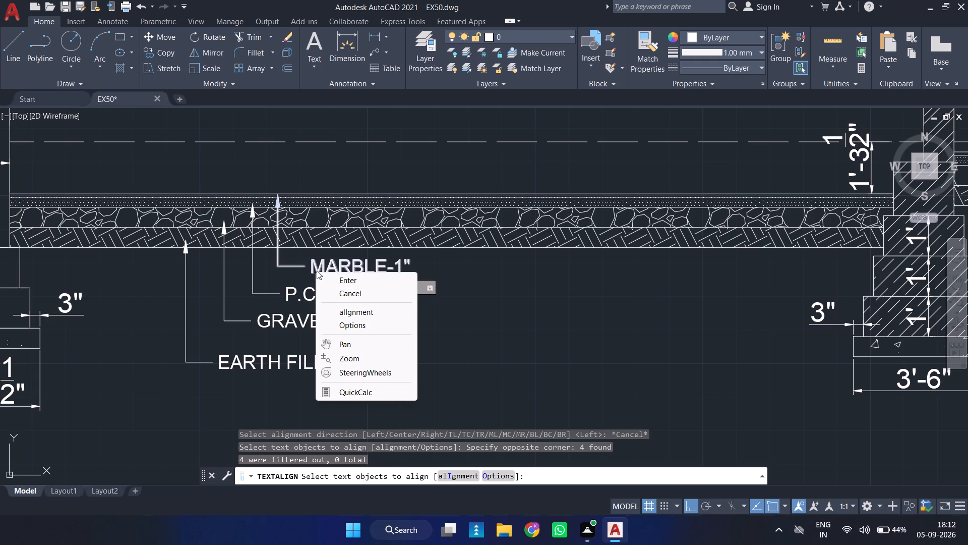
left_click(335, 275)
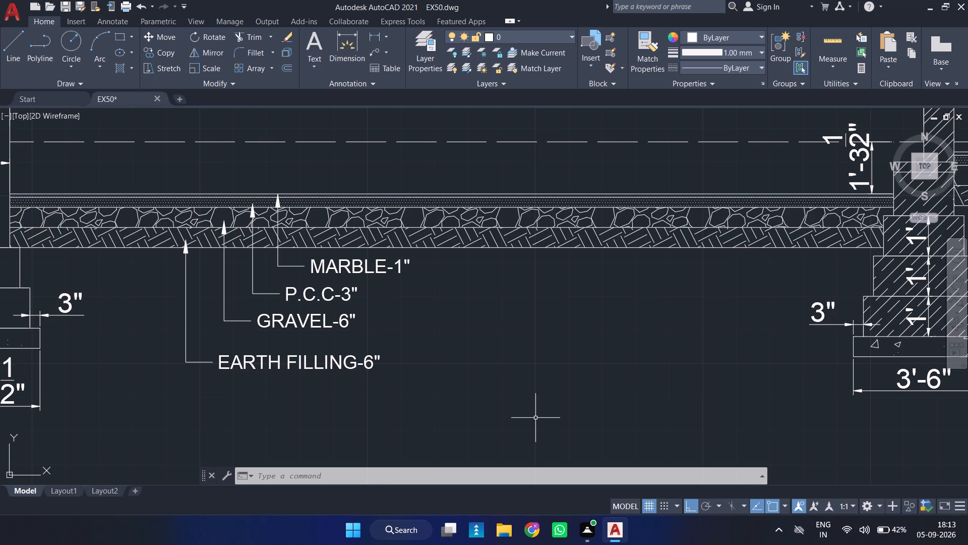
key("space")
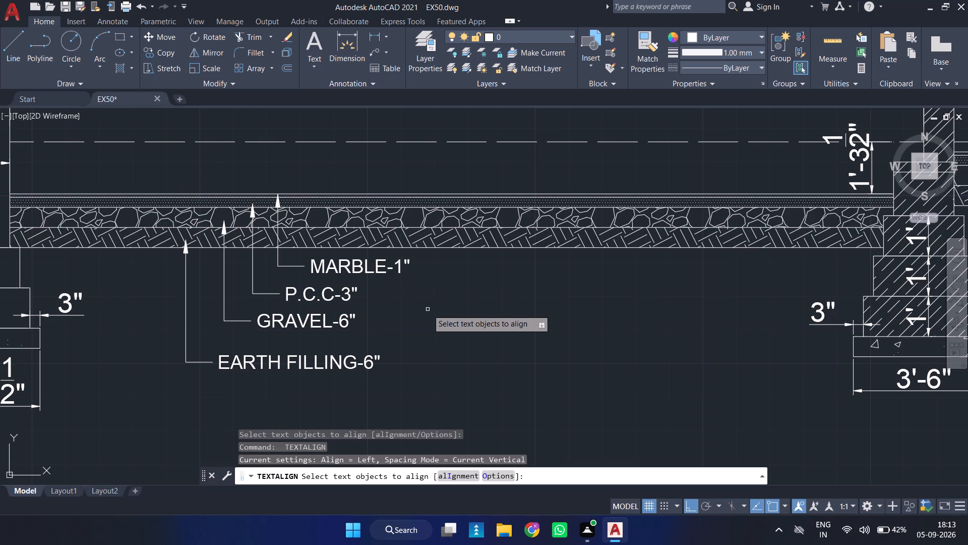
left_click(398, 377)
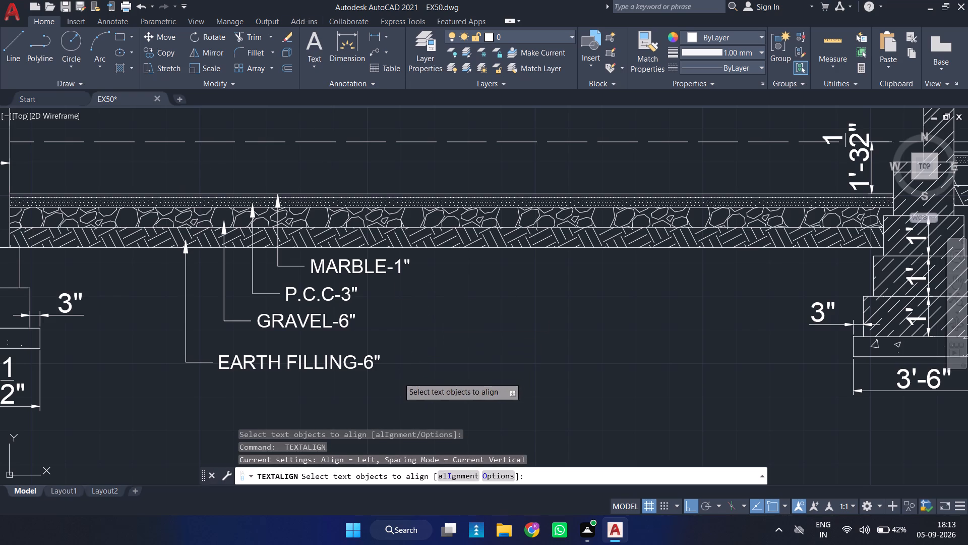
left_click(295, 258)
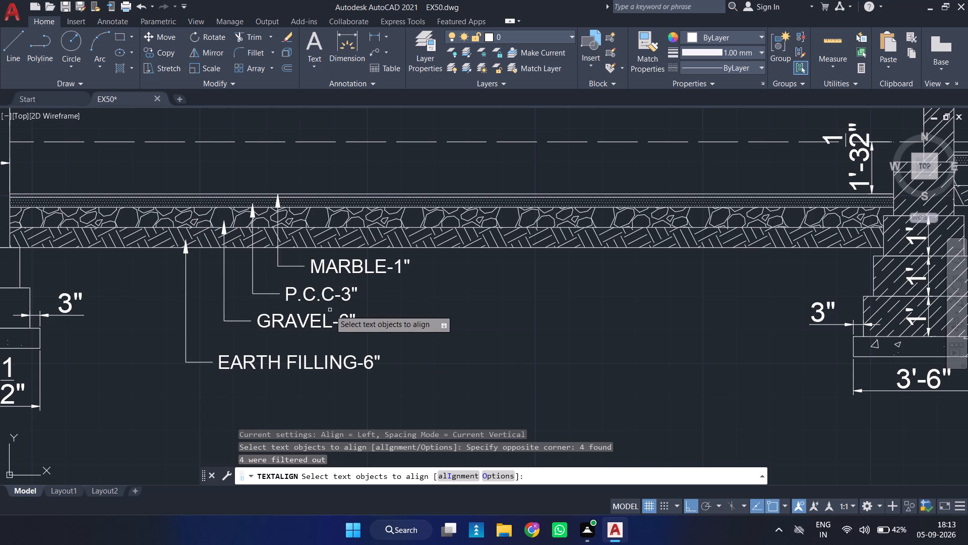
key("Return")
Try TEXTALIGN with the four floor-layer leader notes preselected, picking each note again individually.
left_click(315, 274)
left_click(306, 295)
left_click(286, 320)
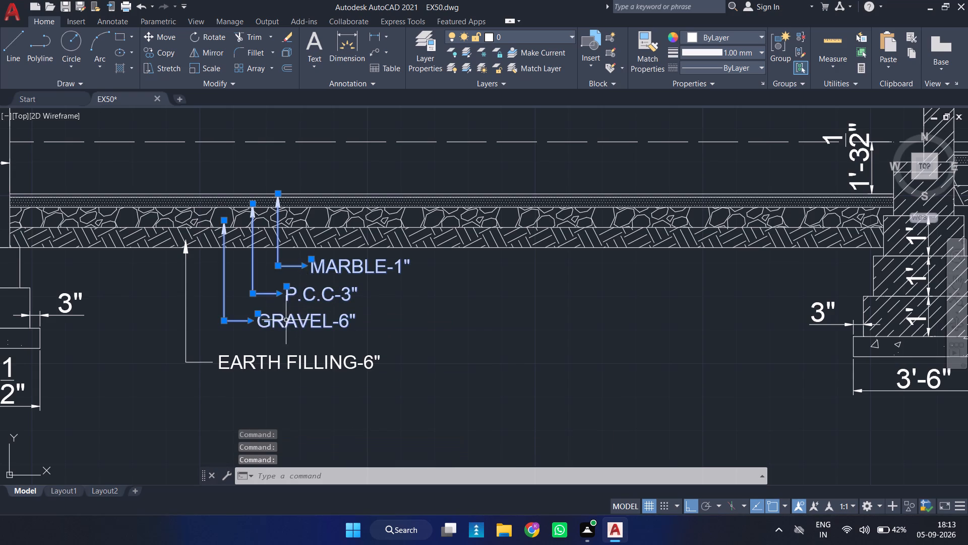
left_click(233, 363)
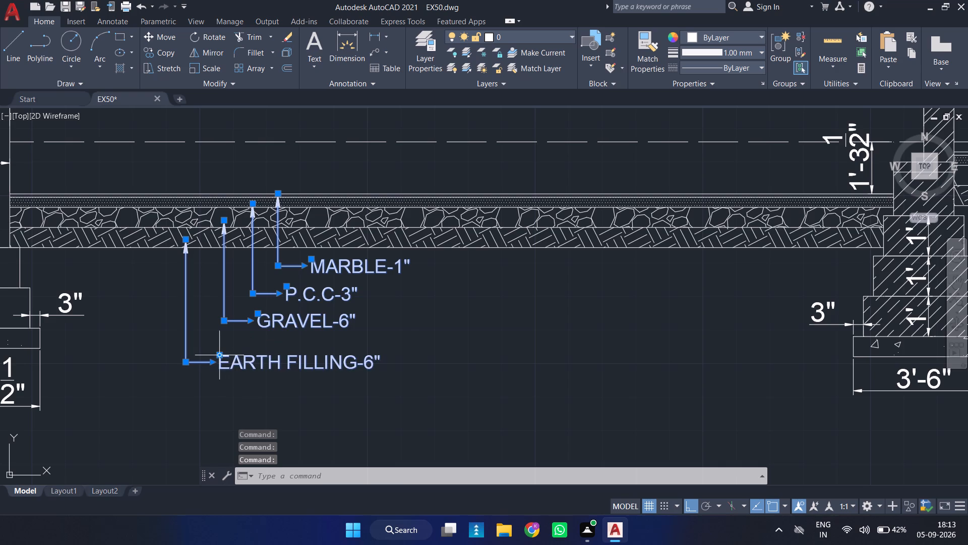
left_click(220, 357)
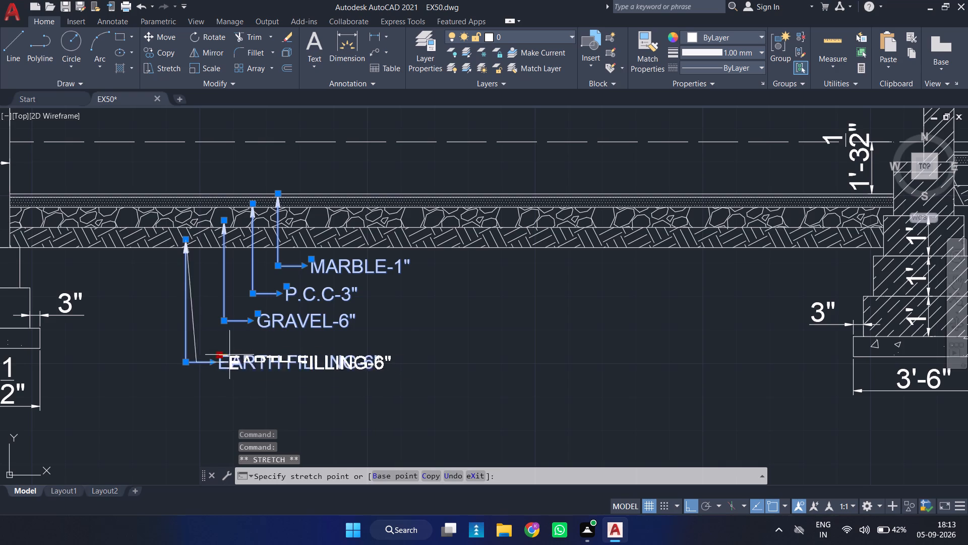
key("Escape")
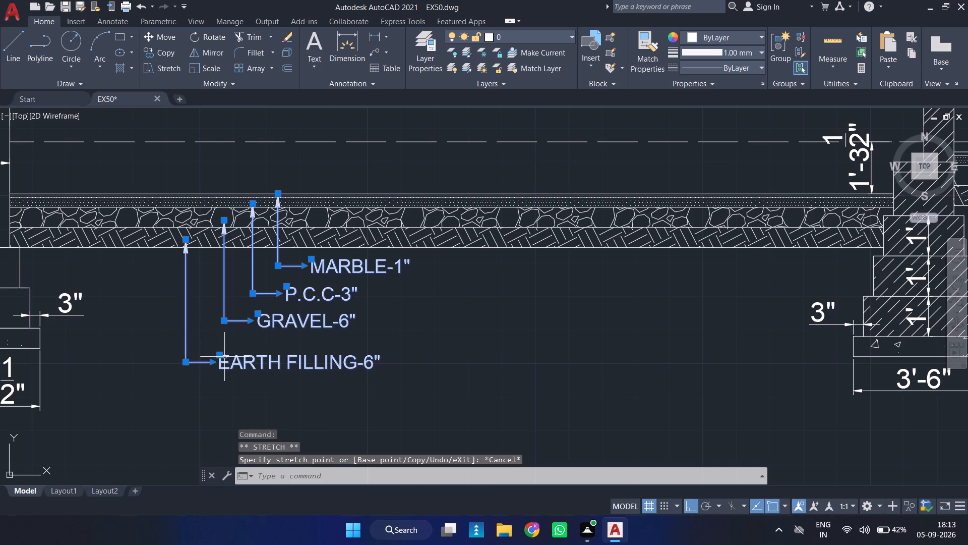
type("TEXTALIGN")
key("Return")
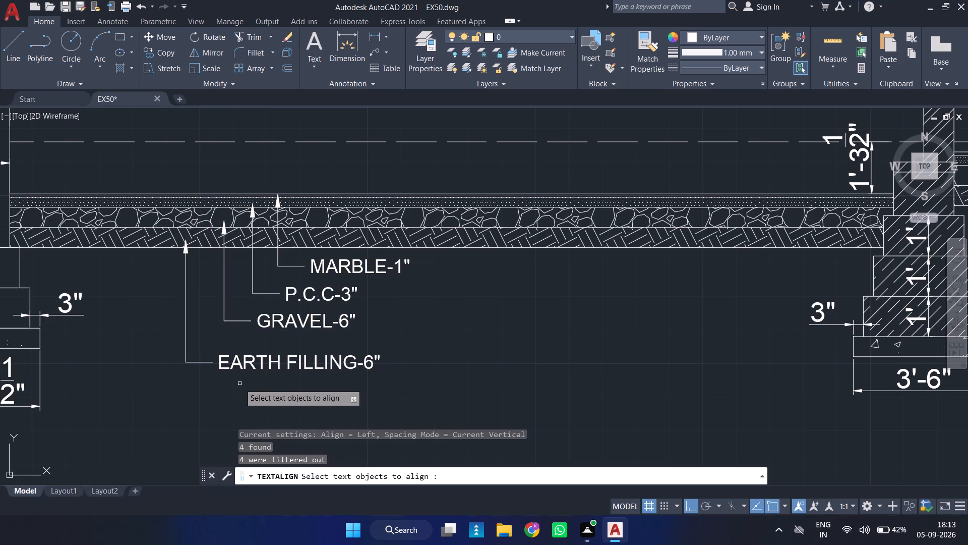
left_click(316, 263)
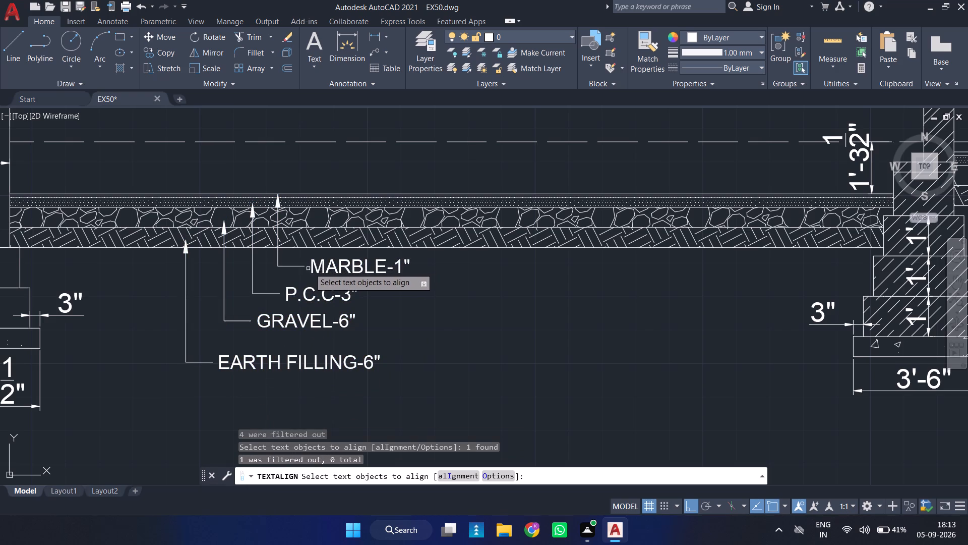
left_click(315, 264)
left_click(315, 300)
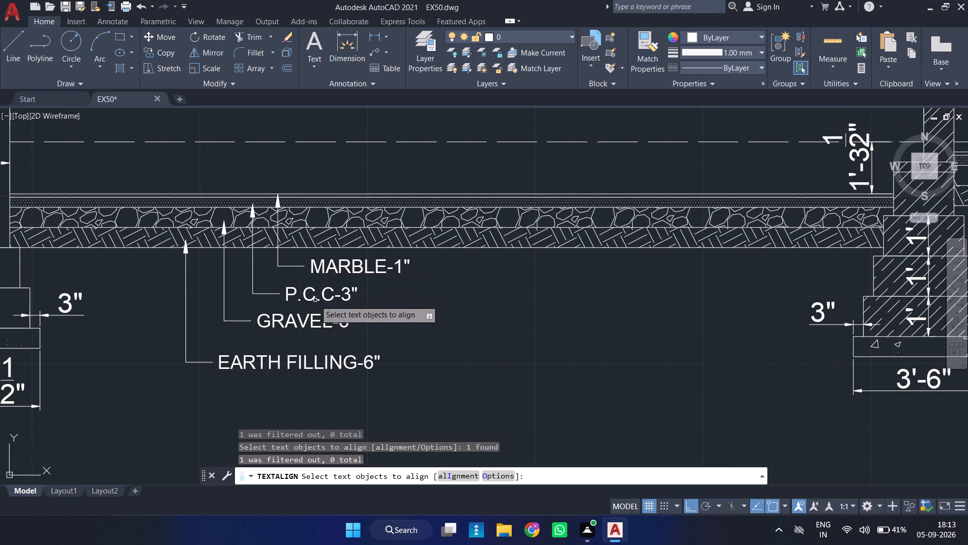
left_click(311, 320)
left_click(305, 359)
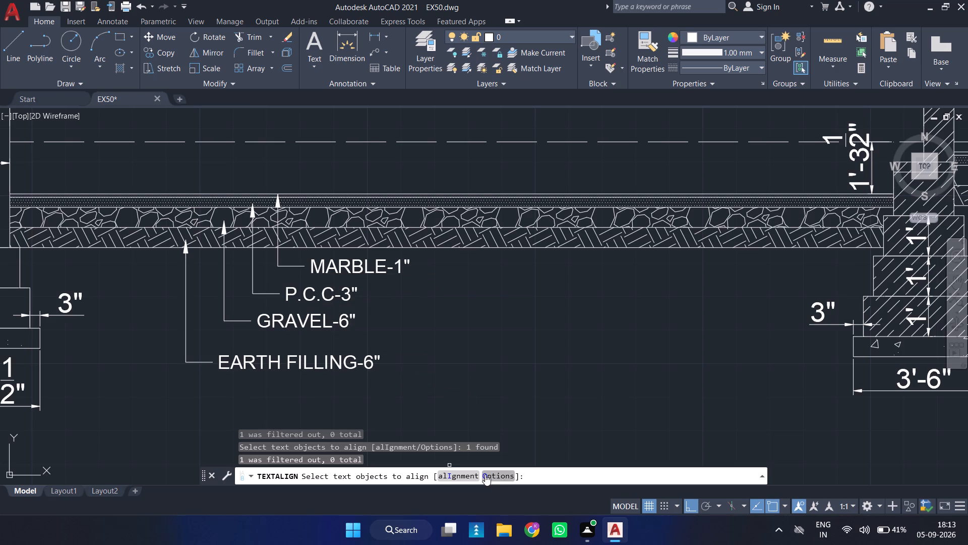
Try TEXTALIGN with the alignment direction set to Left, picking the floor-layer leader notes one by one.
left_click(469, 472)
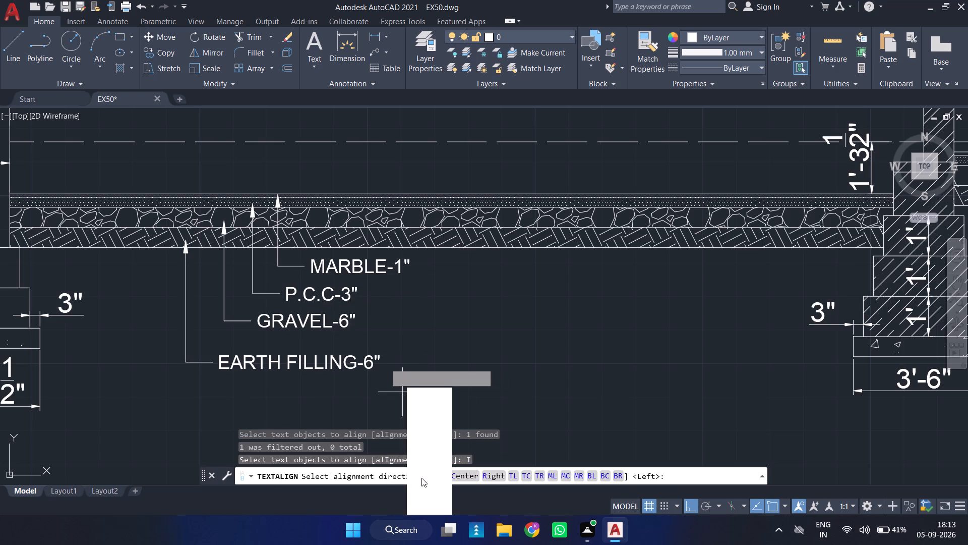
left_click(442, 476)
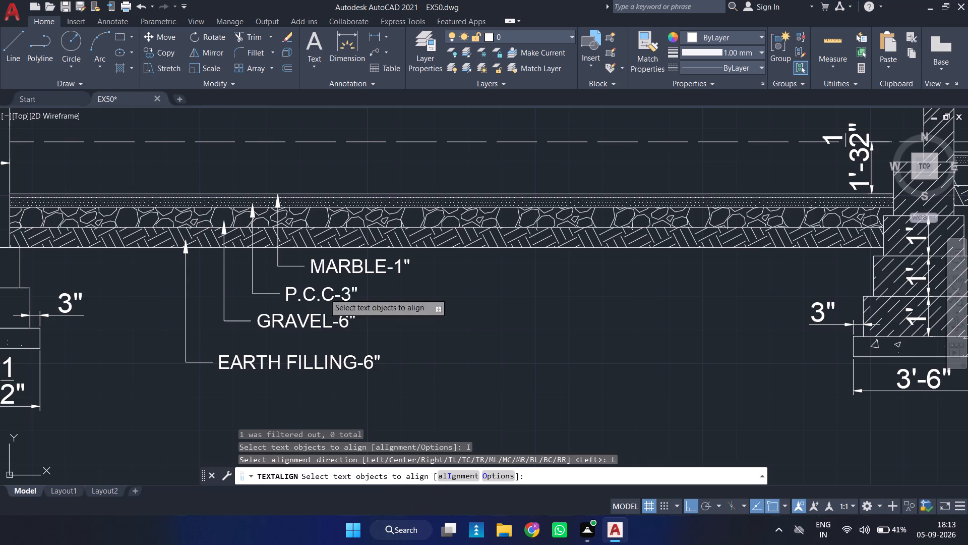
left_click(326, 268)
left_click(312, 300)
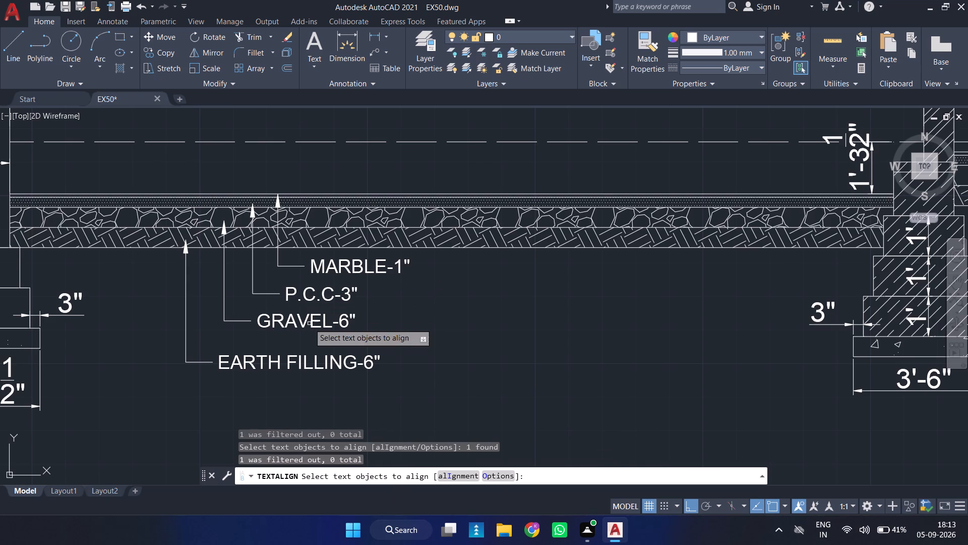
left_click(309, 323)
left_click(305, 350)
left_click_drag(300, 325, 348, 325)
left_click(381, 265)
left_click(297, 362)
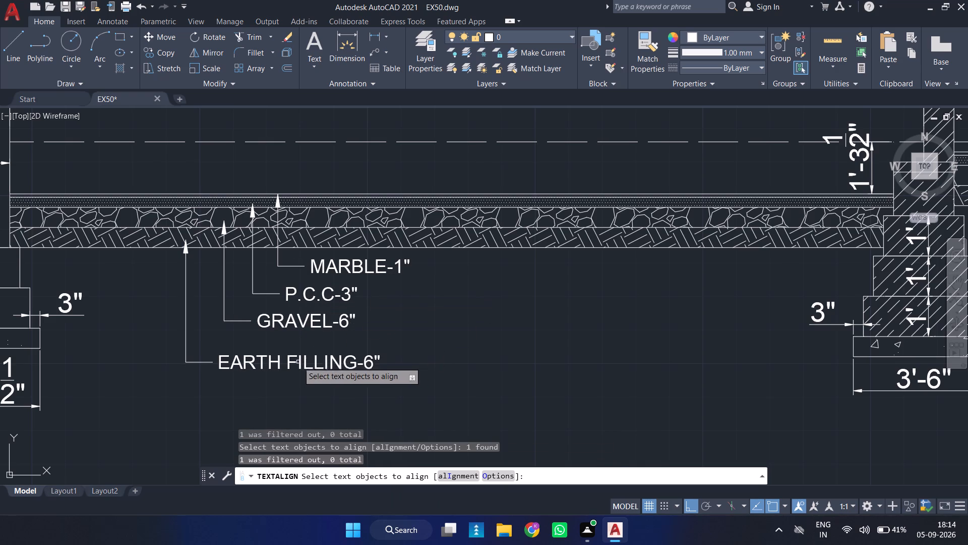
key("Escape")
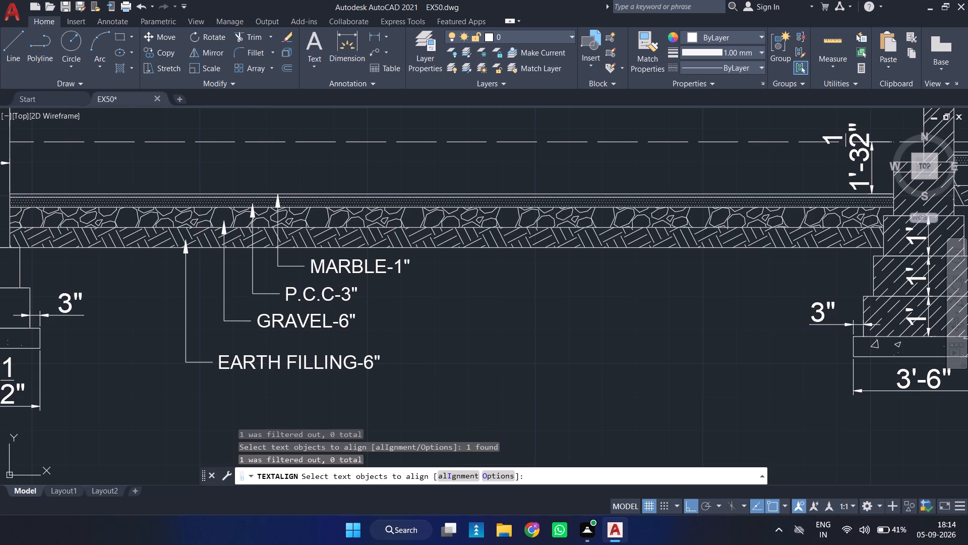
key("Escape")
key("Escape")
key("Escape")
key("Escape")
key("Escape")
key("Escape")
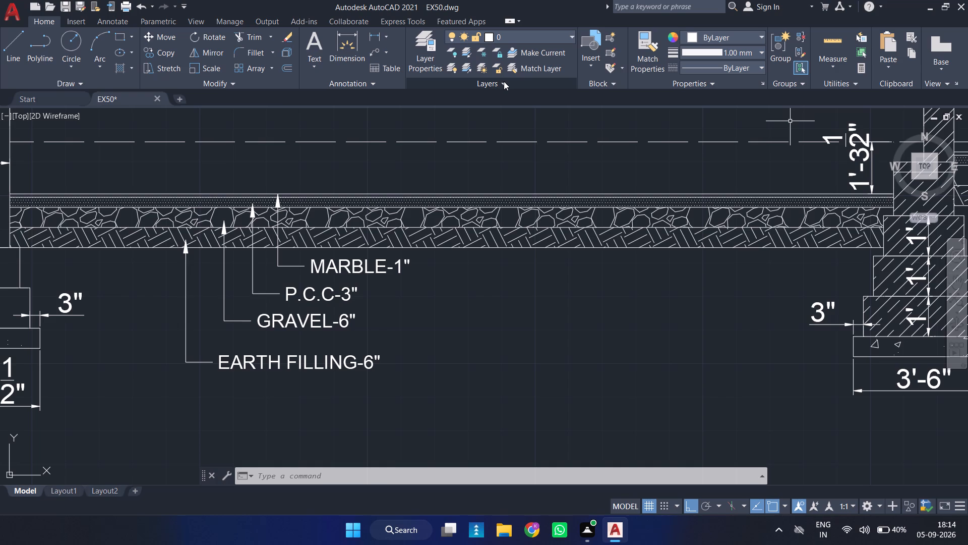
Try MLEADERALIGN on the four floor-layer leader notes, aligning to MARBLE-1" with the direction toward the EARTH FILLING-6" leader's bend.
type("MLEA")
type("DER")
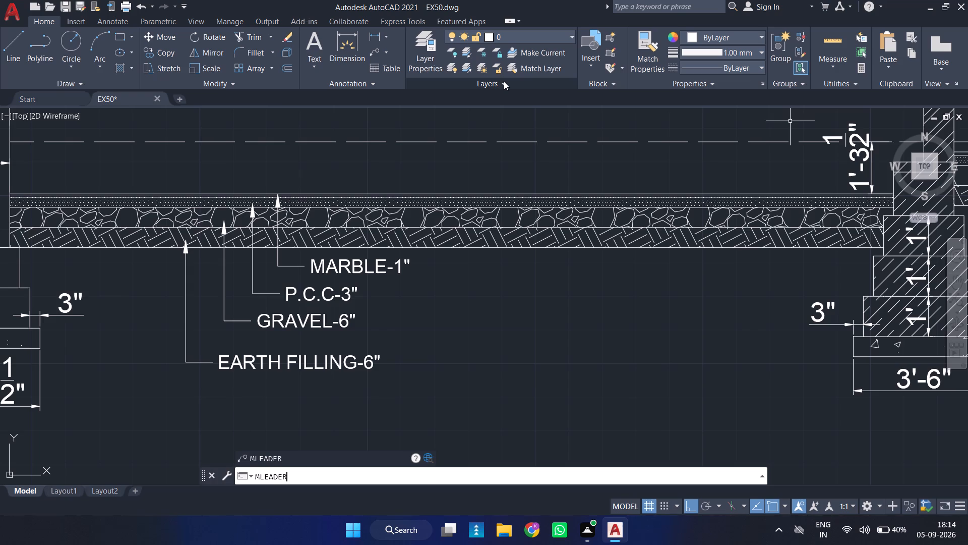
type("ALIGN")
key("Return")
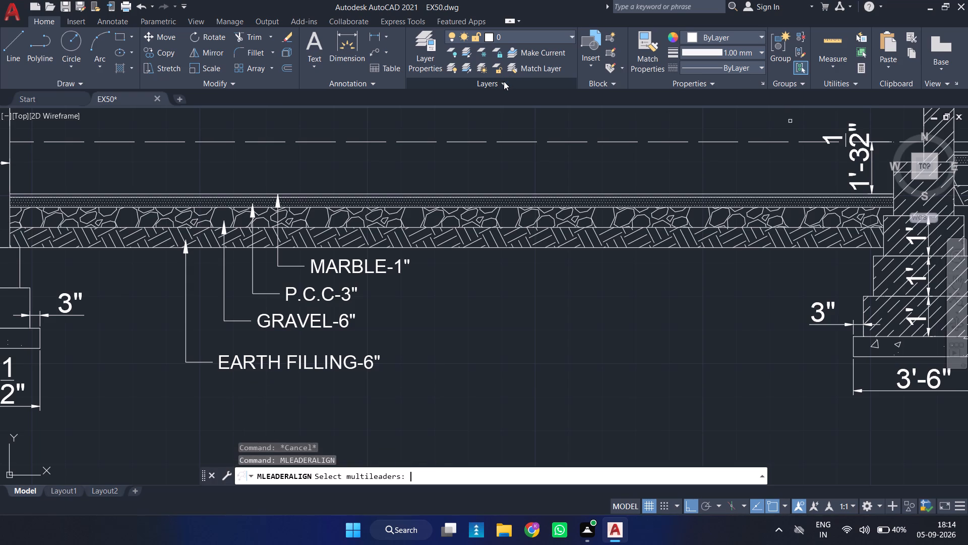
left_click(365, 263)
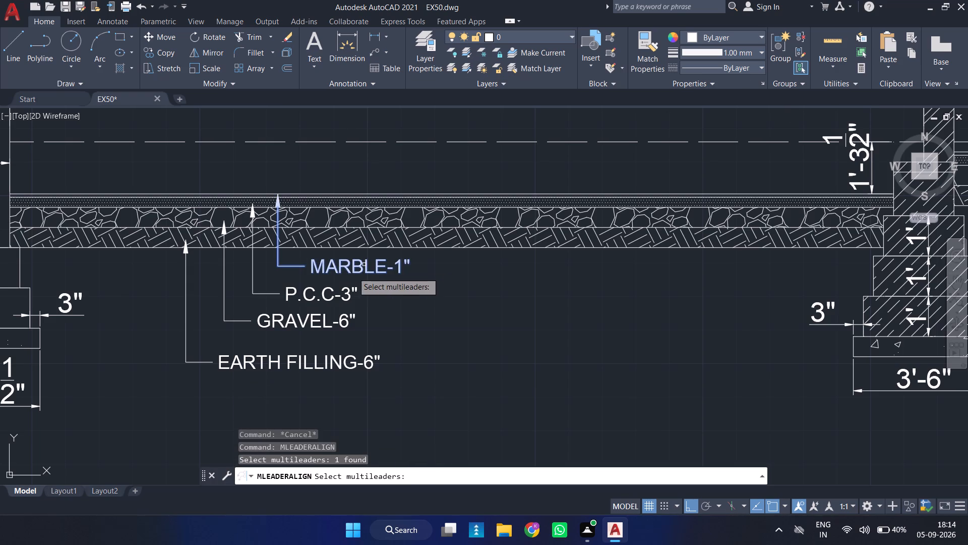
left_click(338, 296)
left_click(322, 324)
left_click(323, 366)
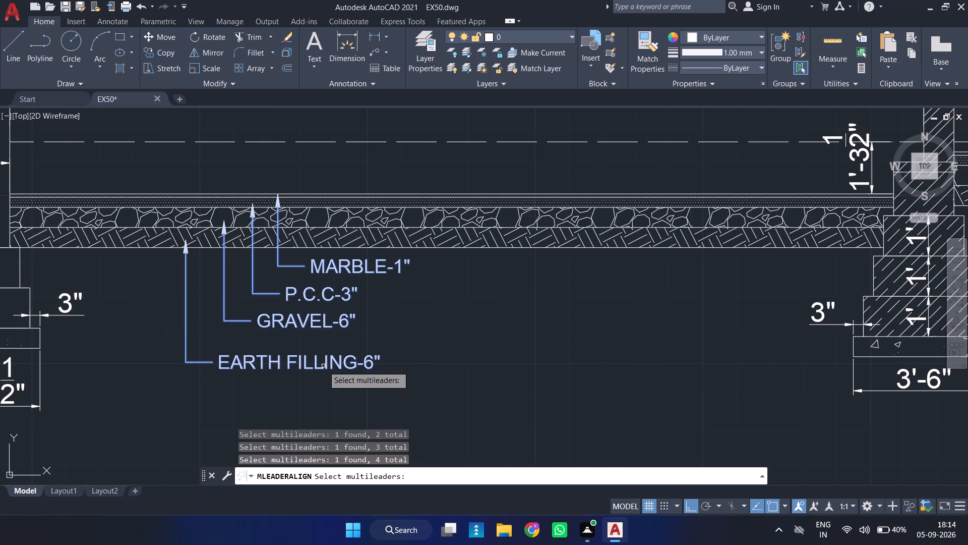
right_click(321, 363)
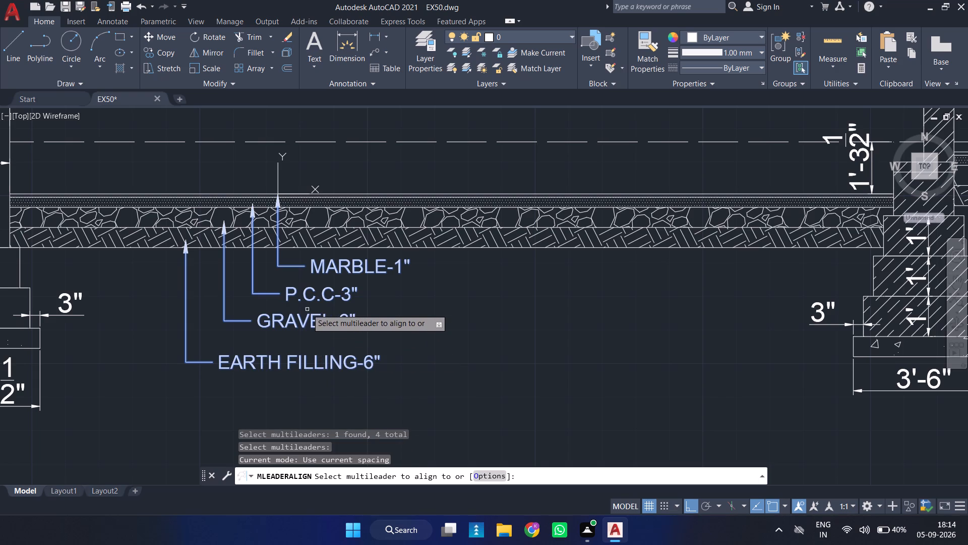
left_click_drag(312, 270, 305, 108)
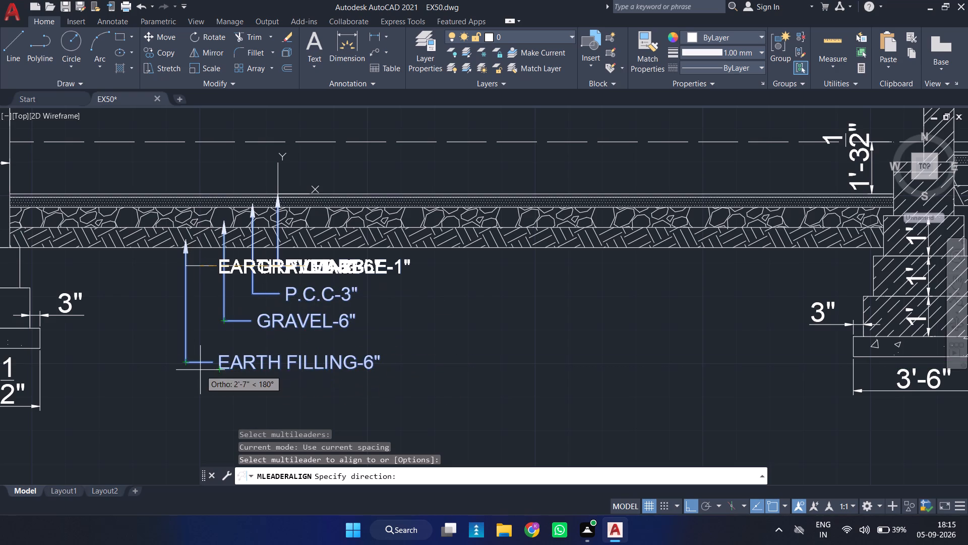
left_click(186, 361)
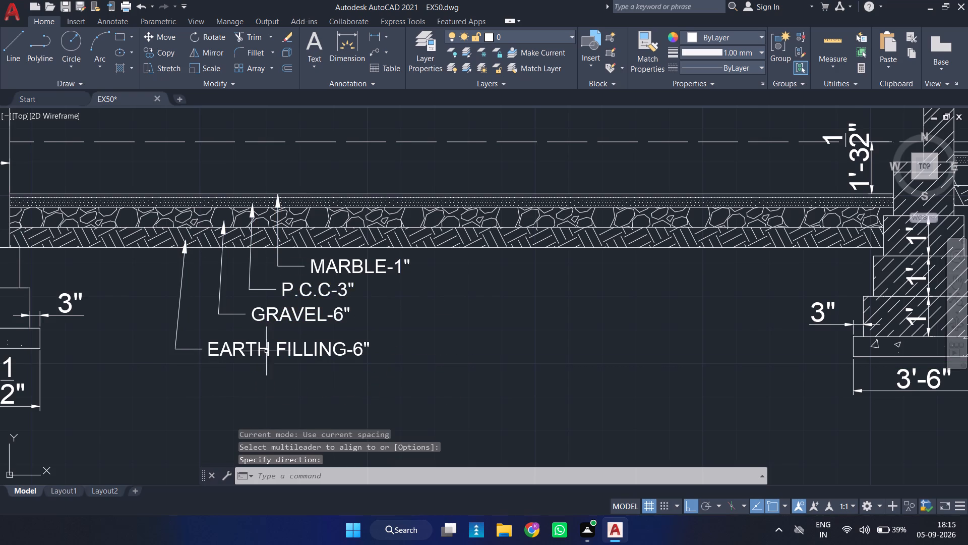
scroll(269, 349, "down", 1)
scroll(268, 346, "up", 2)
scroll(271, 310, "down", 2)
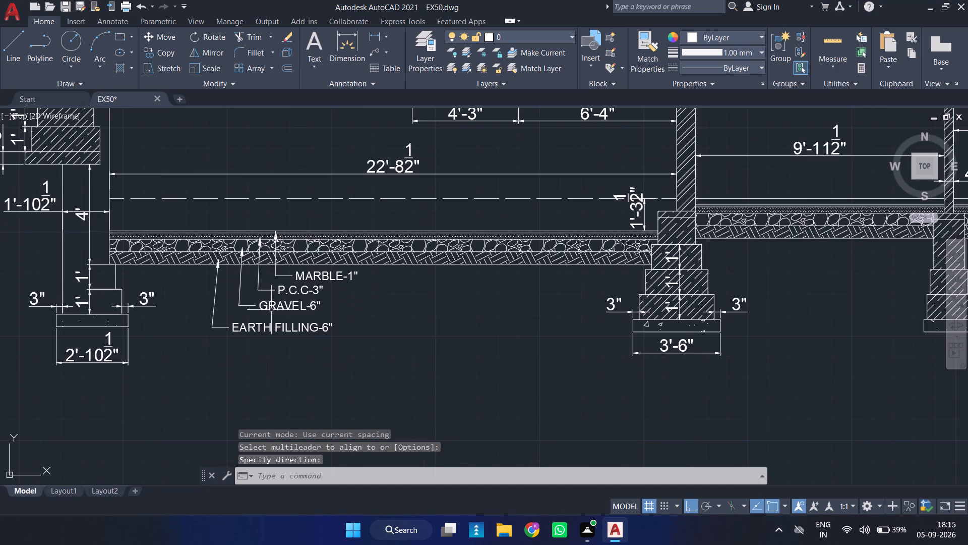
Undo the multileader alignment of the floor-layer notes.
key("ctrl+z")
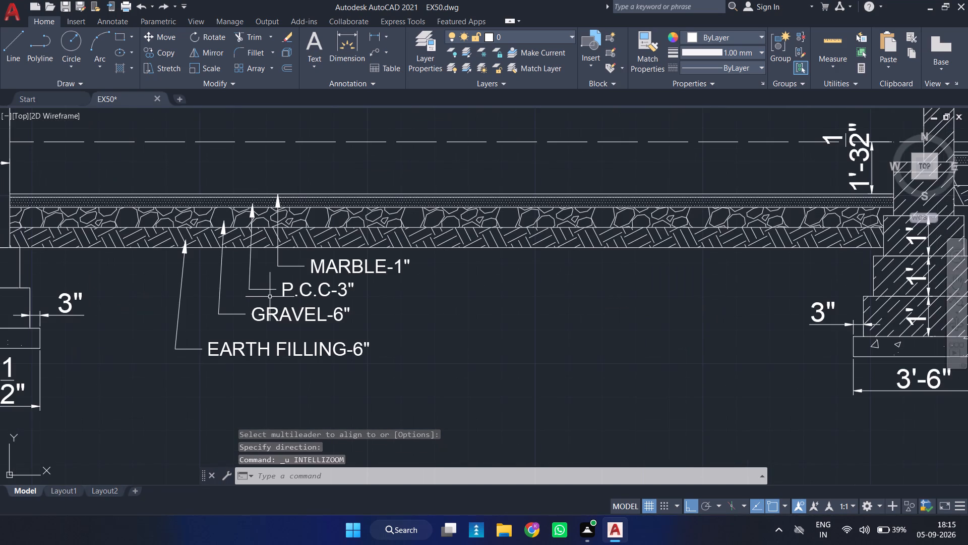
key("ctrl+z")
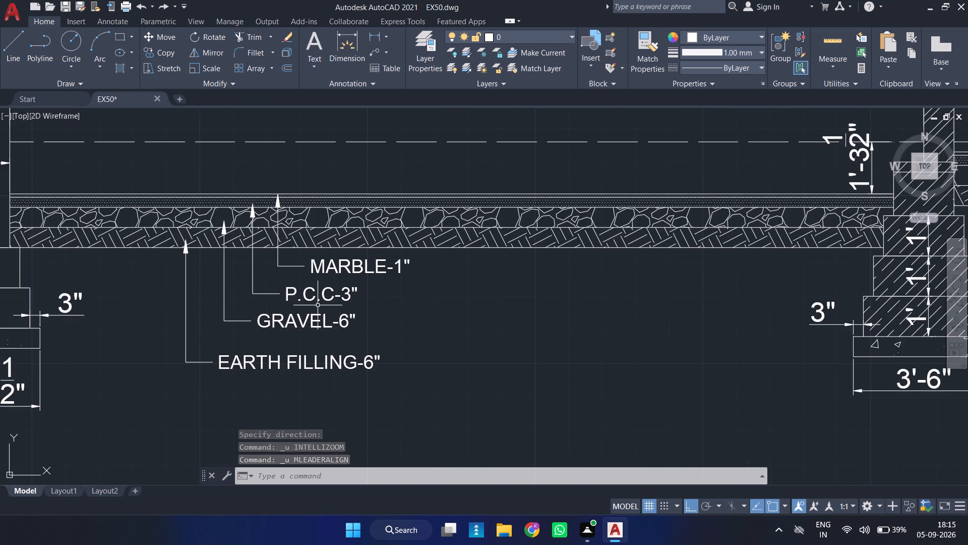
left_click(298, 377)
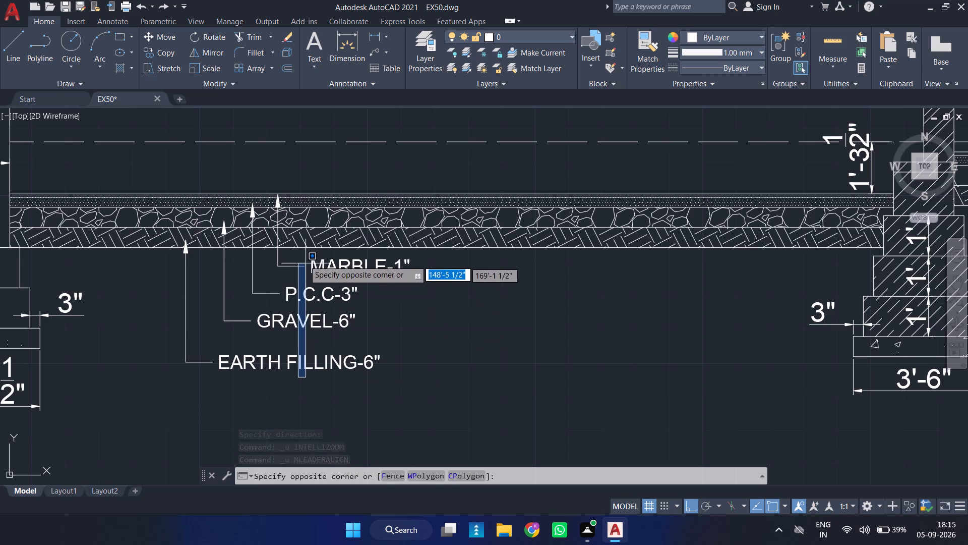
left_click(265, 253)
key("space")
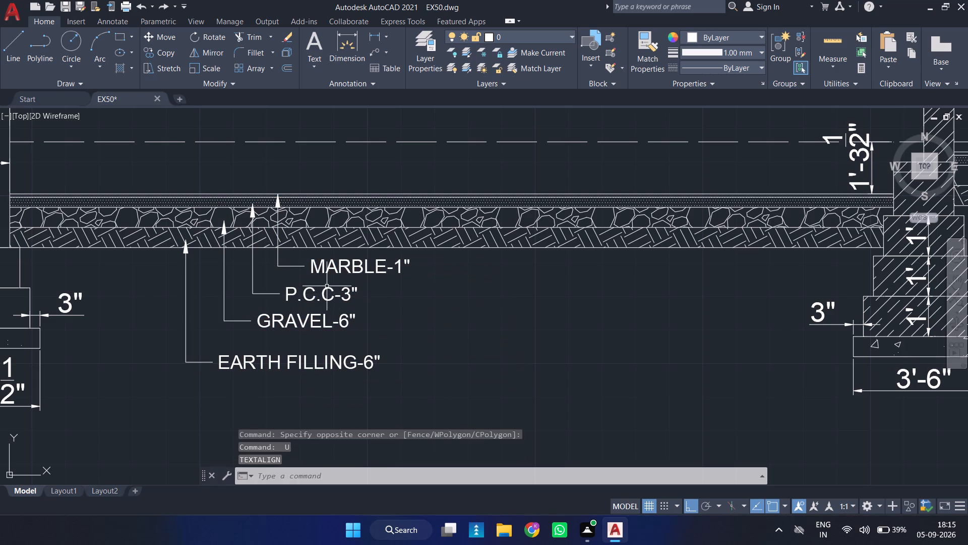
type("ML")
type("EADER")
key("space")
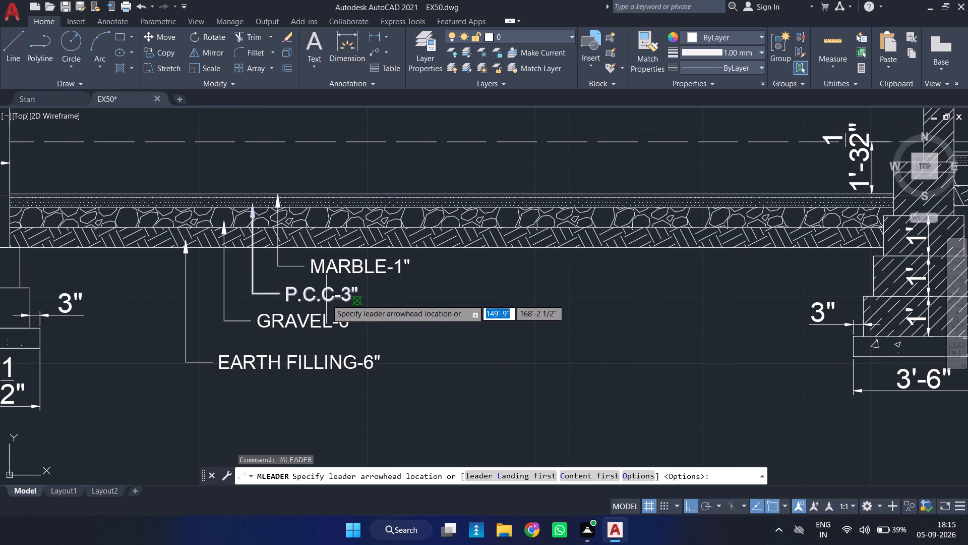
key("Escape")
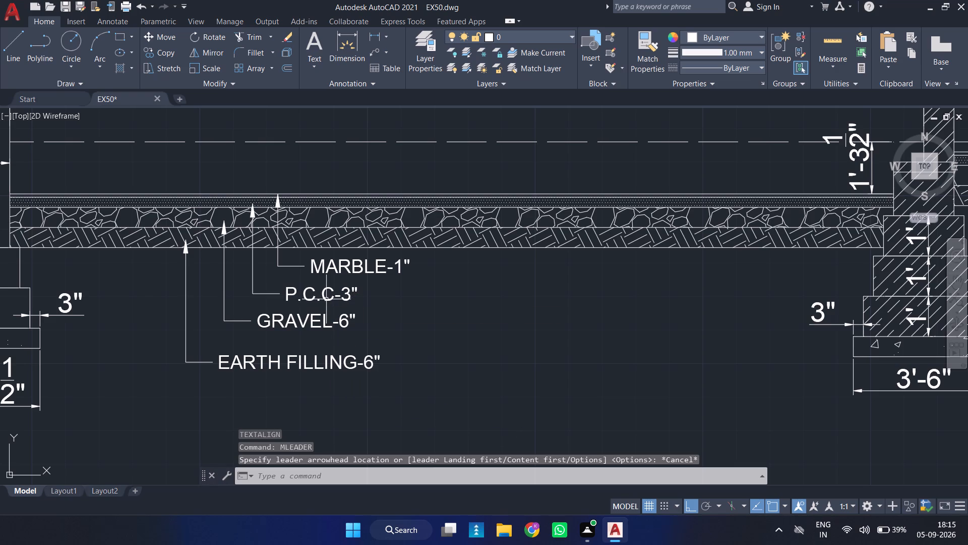
Align the four floor-layer leader notes to EARTH FILLING-6" with MLEADERALIGN, using a horizontal direction.
type("MLEADERALIGN")
key("Return")
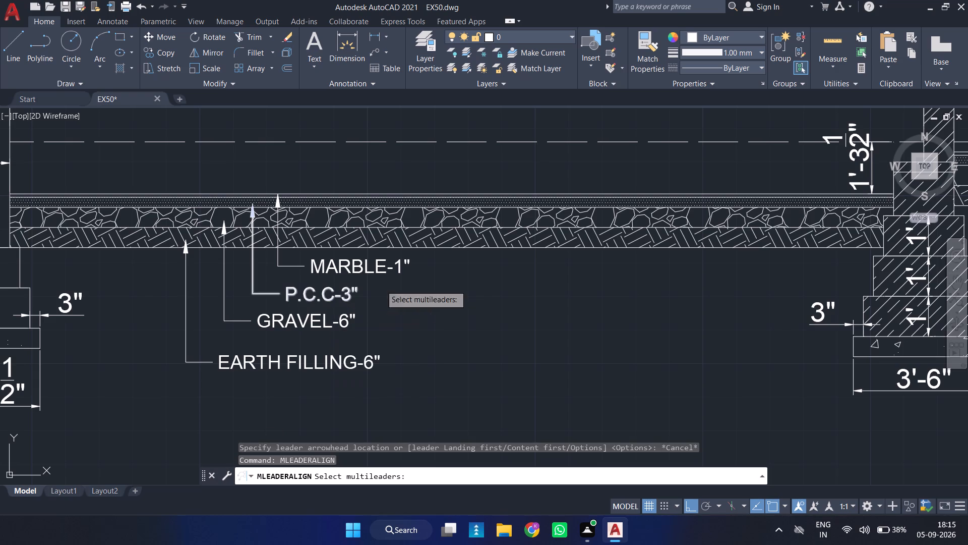
left_click(336, 372)
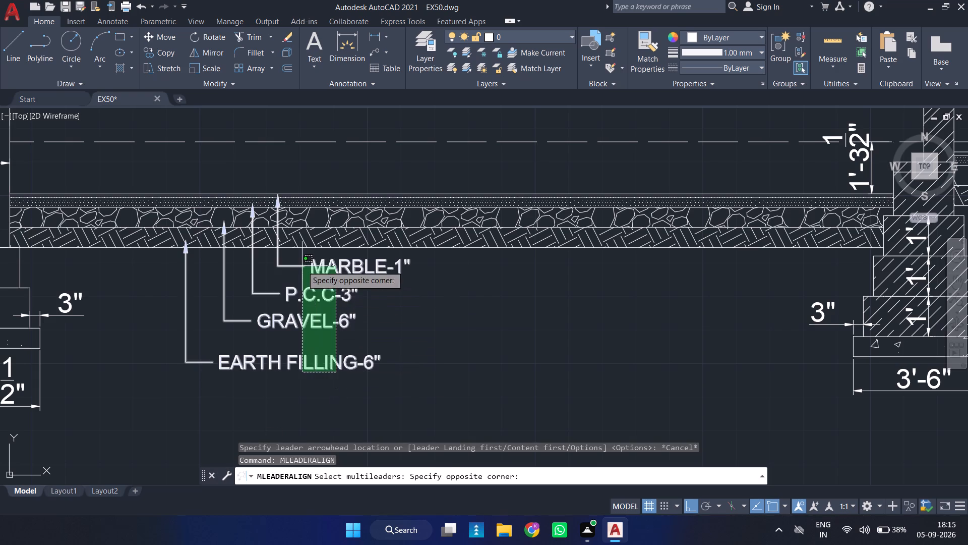
left_click(302, 266)
right_click(300, 273)
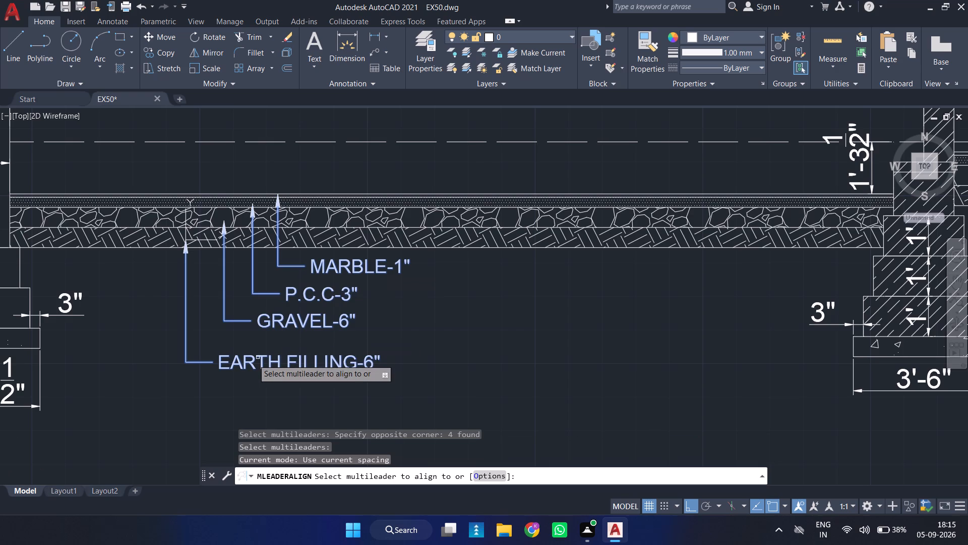
left_click_drag(220, 363, 213, 109)
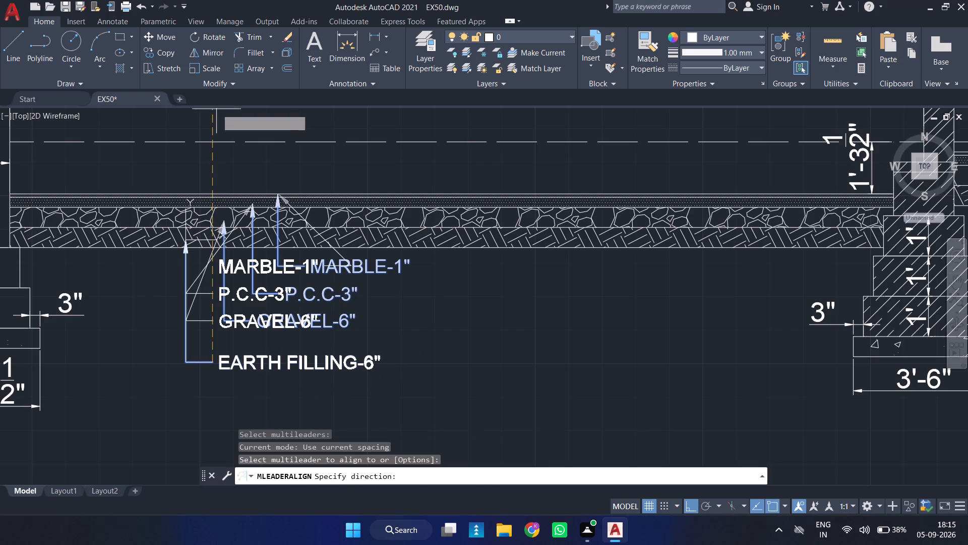
left_click(310, 296)
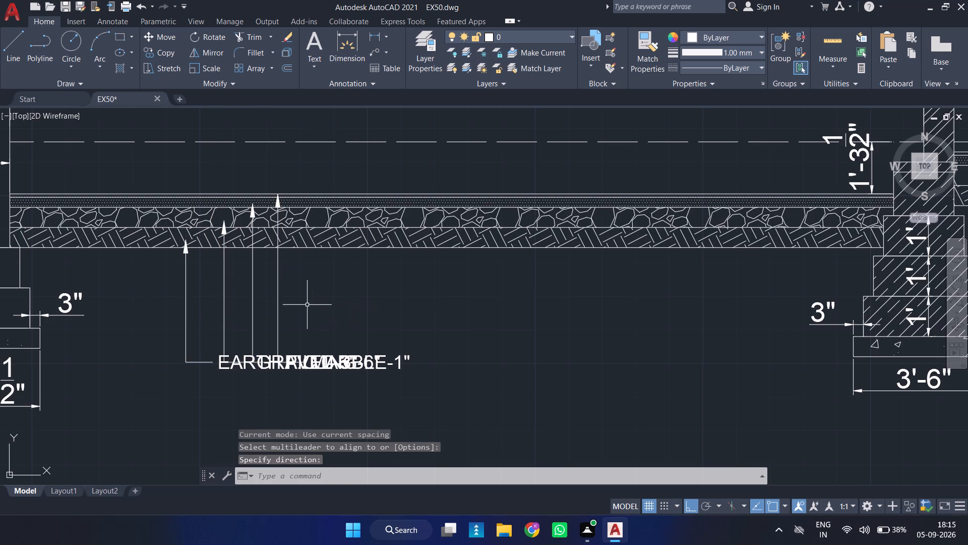
Stretch the MARBLE-1" leader's landing straight up, placing its note just below the earth filling layer.
left_click(325, 361)
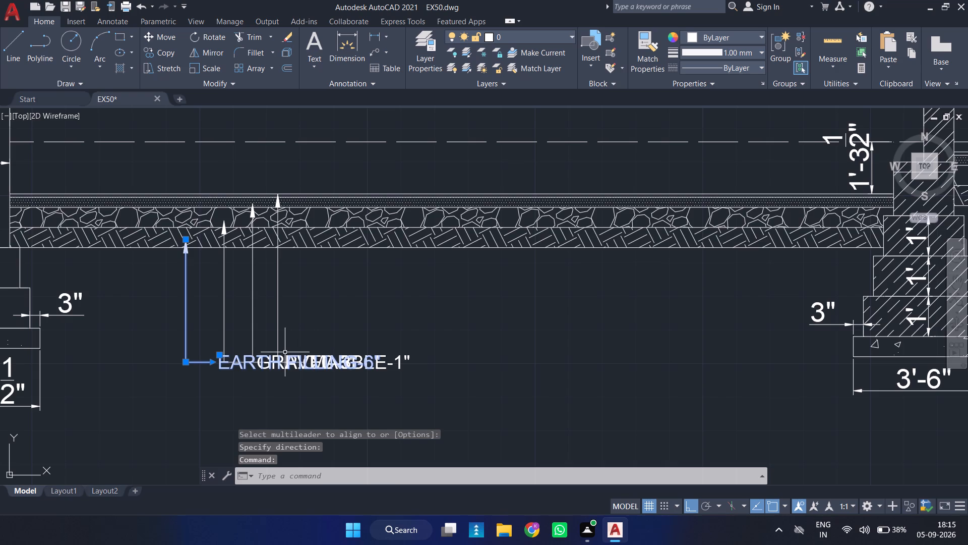
scroll(275, 352, "up", 2)
middle_click_drag(273, 345, 257, 261)
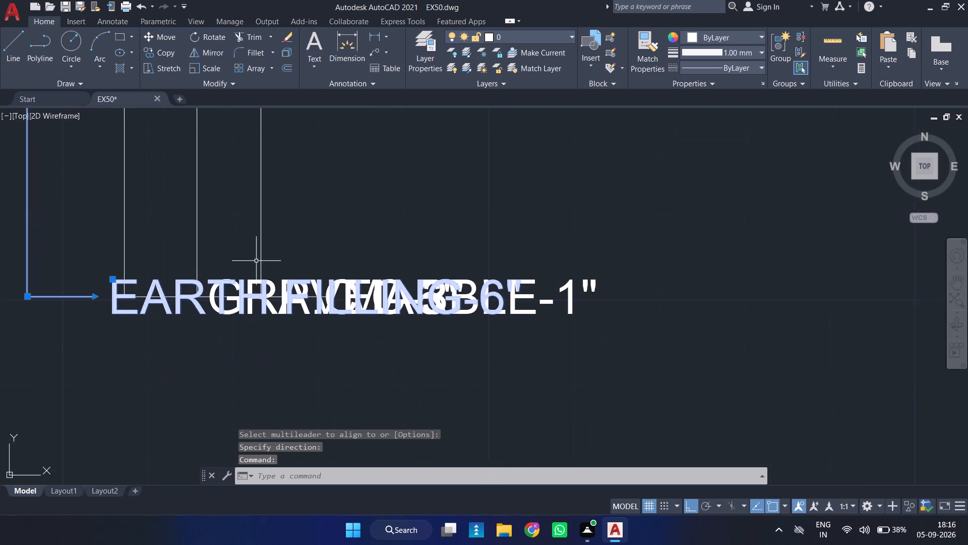
scroll(255, 261, "down", 1)
key("Escape")
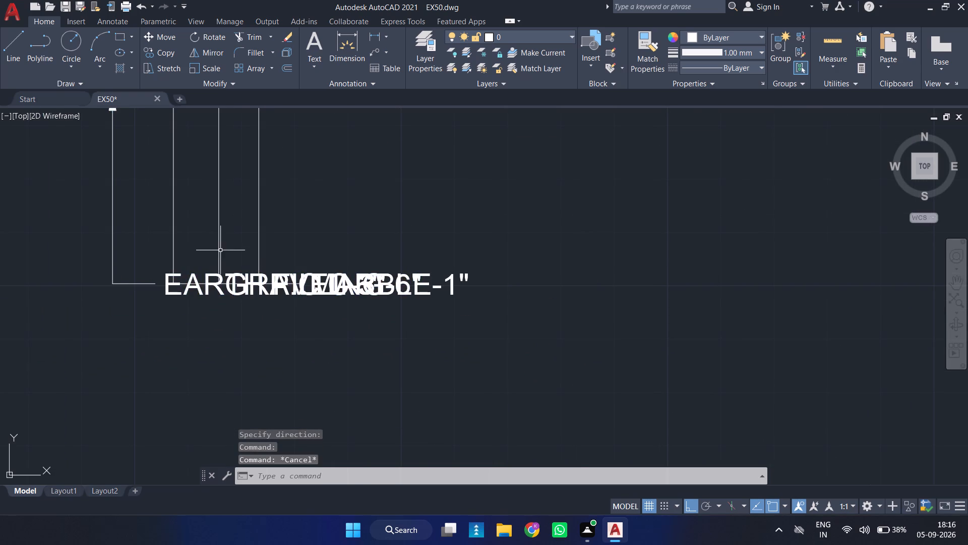
middle_click_drag(222, 244, 228, 385)
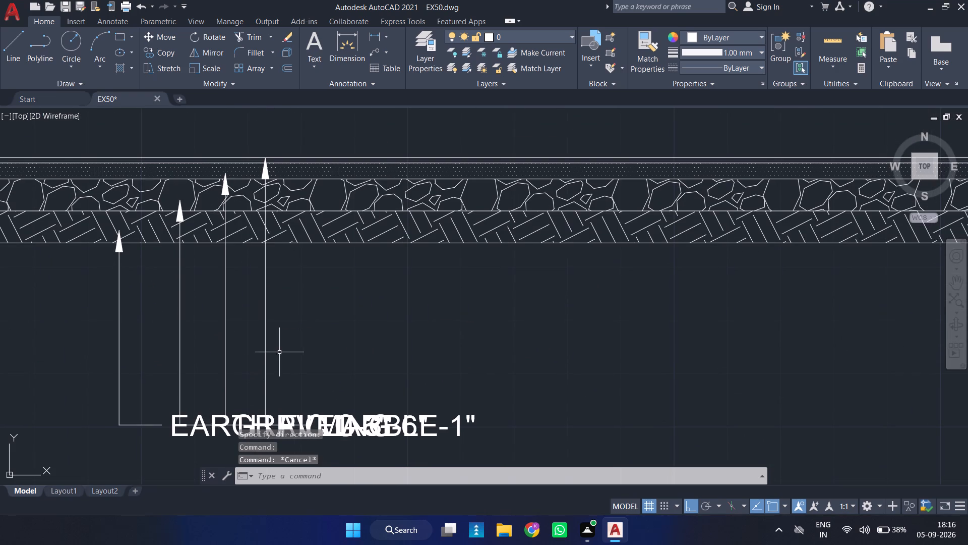
left_click(264, 362)
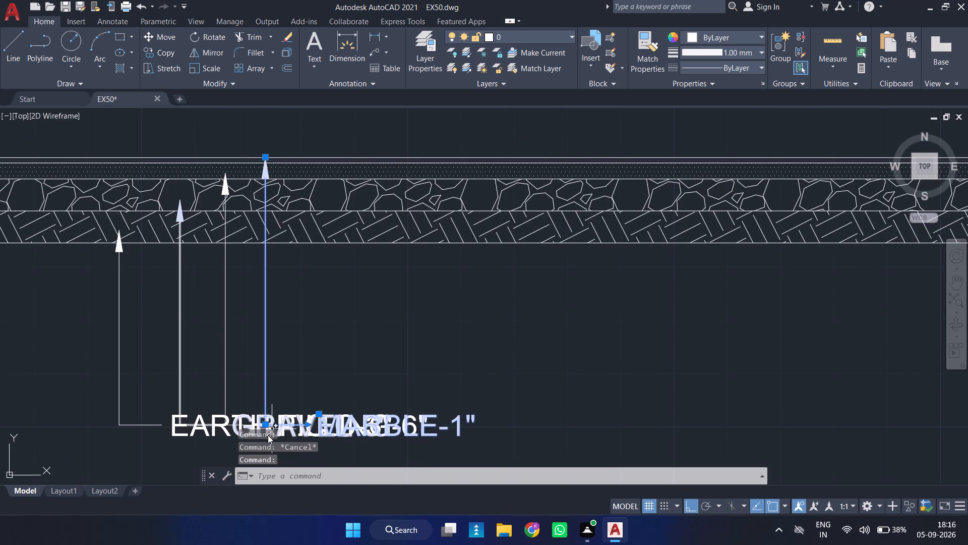
left_click(268, 426)
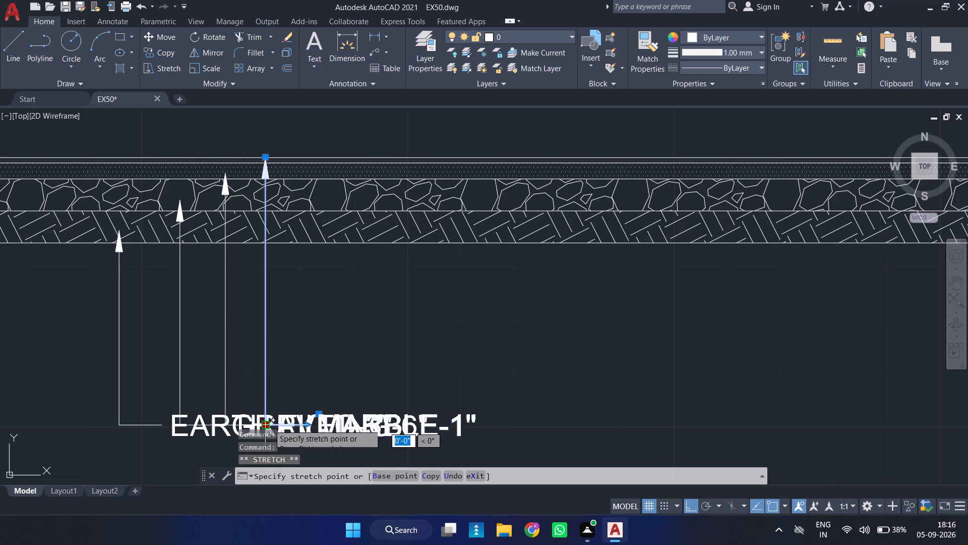
left_click(273, 286)
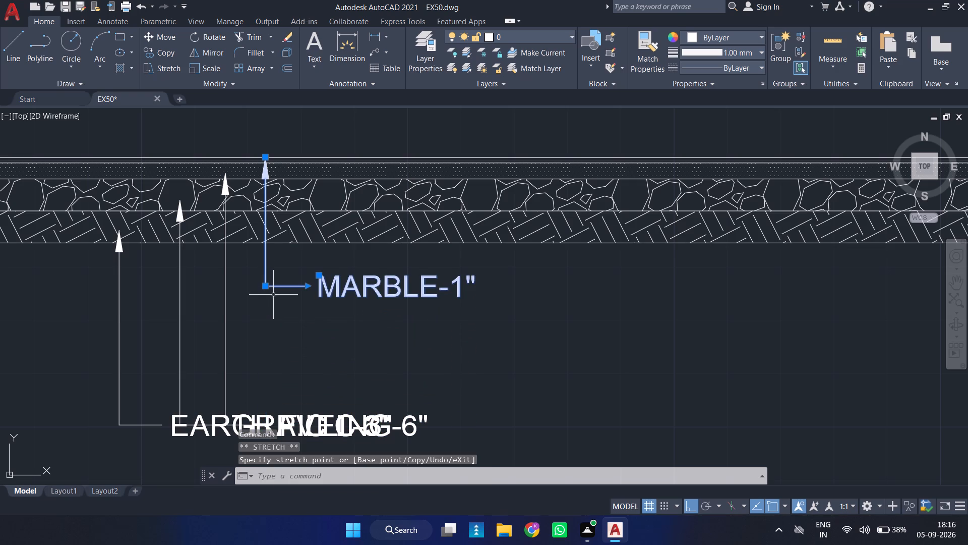
Stretch the P.C.C-3" leader's landing straight up, placing its note just below the MARBLE-1" note.
left_click(226, 402)
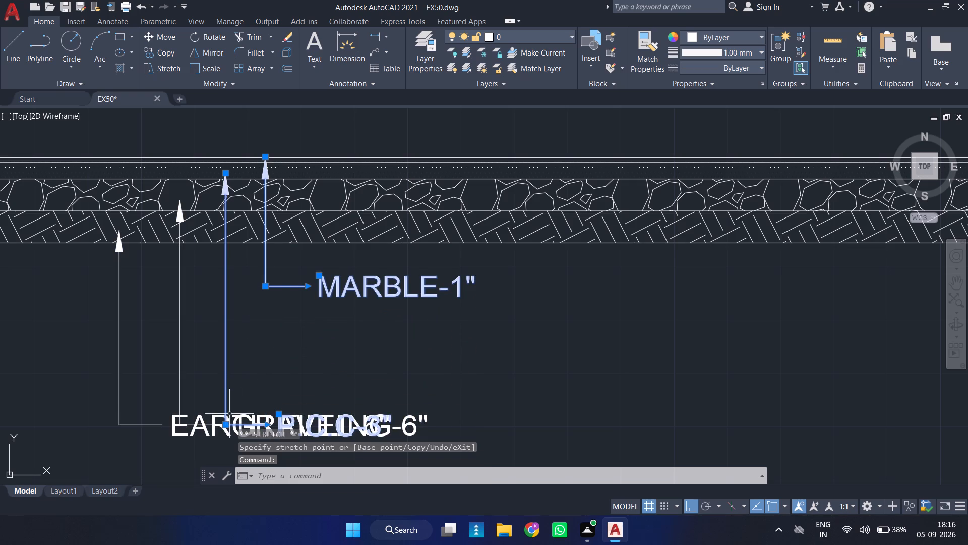
left_click(228, 423)
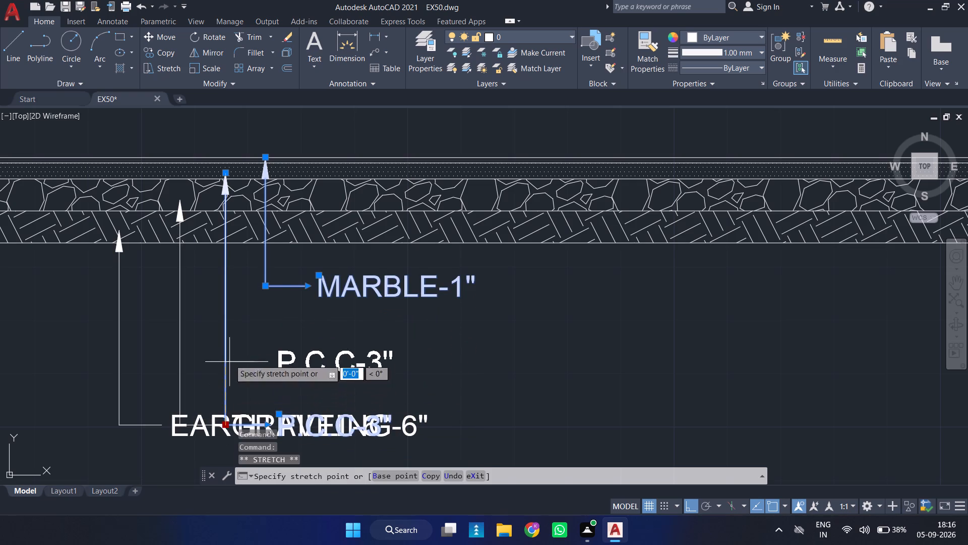
left_click(233, 330)
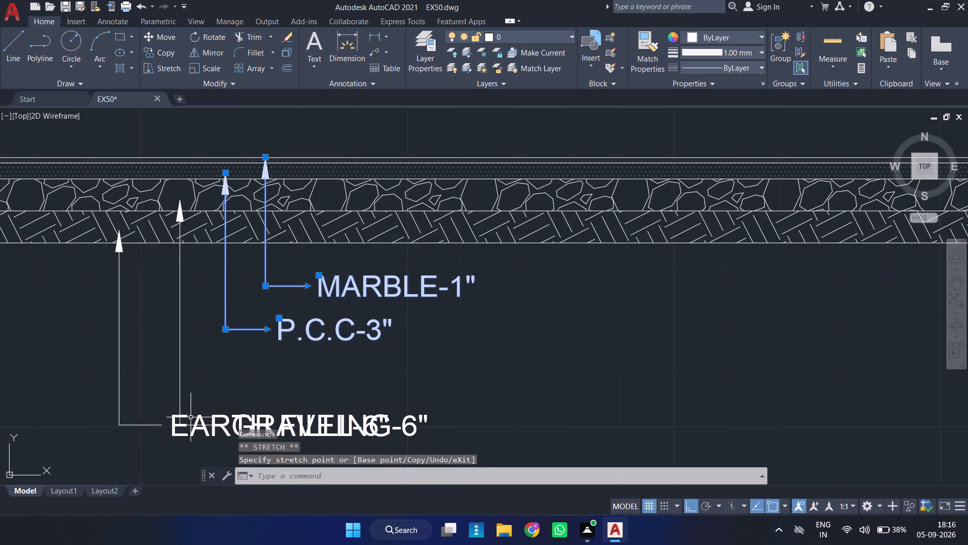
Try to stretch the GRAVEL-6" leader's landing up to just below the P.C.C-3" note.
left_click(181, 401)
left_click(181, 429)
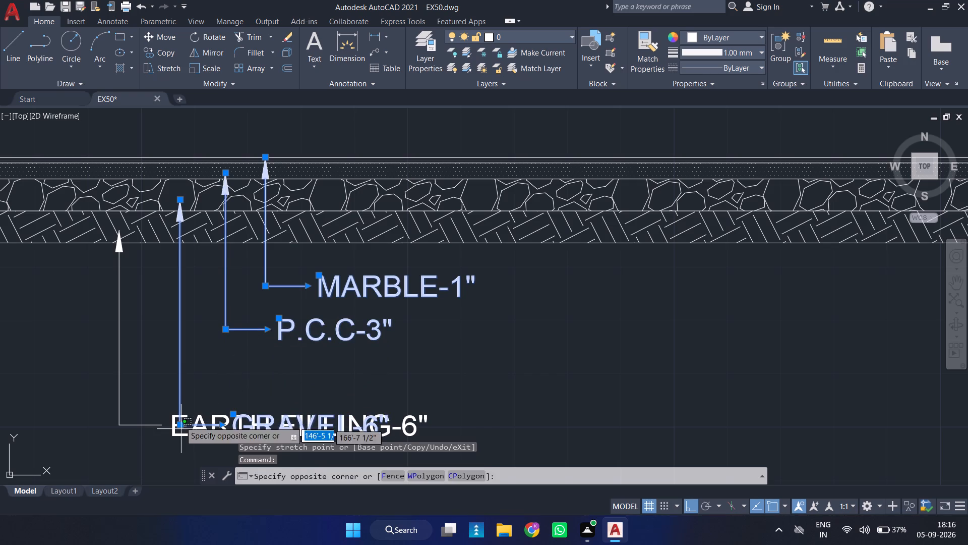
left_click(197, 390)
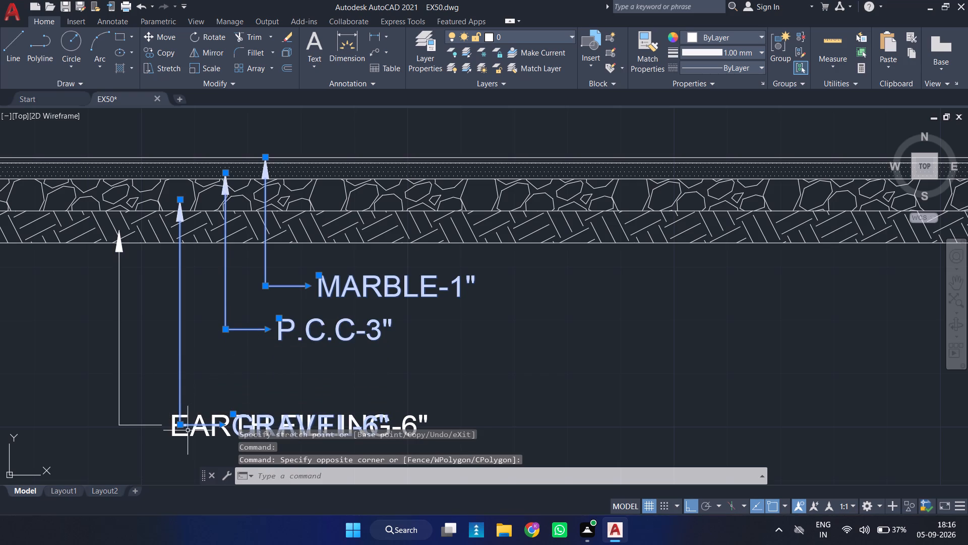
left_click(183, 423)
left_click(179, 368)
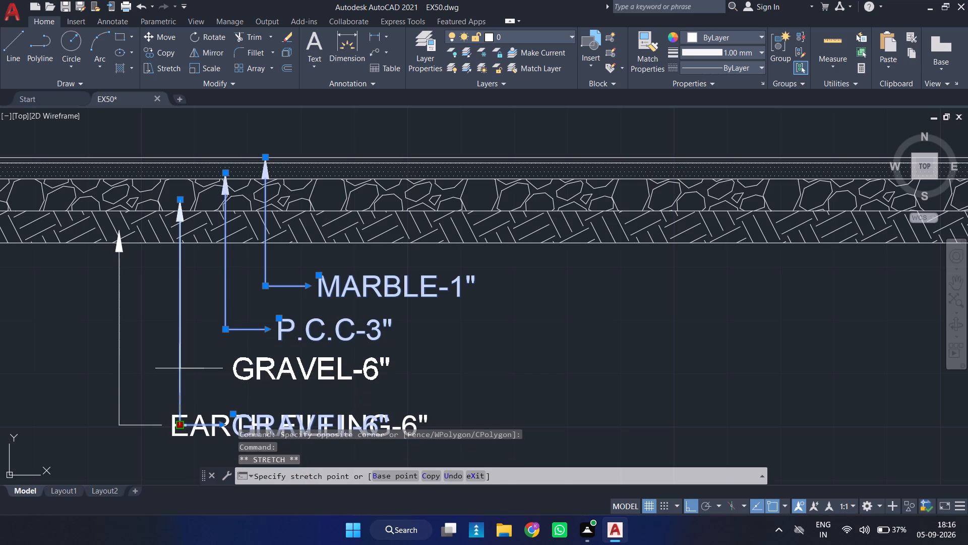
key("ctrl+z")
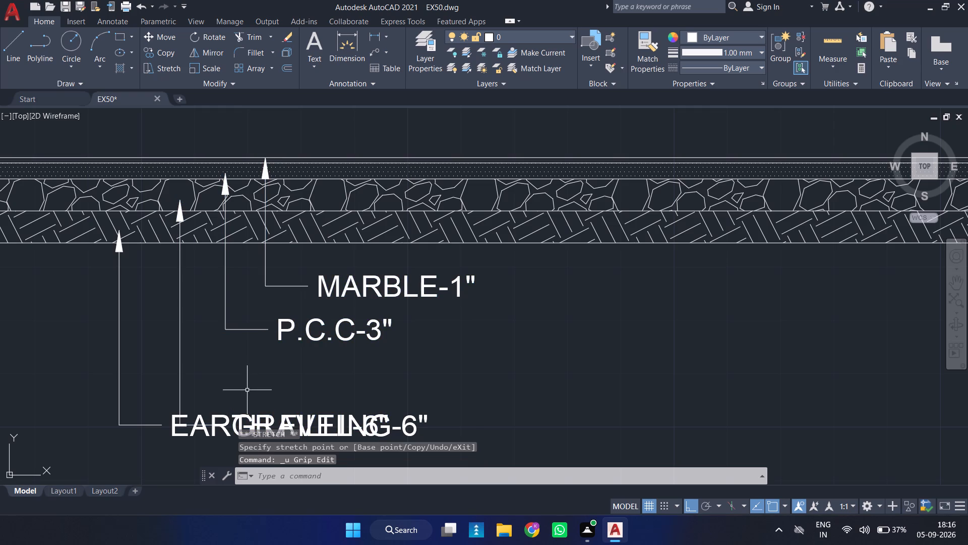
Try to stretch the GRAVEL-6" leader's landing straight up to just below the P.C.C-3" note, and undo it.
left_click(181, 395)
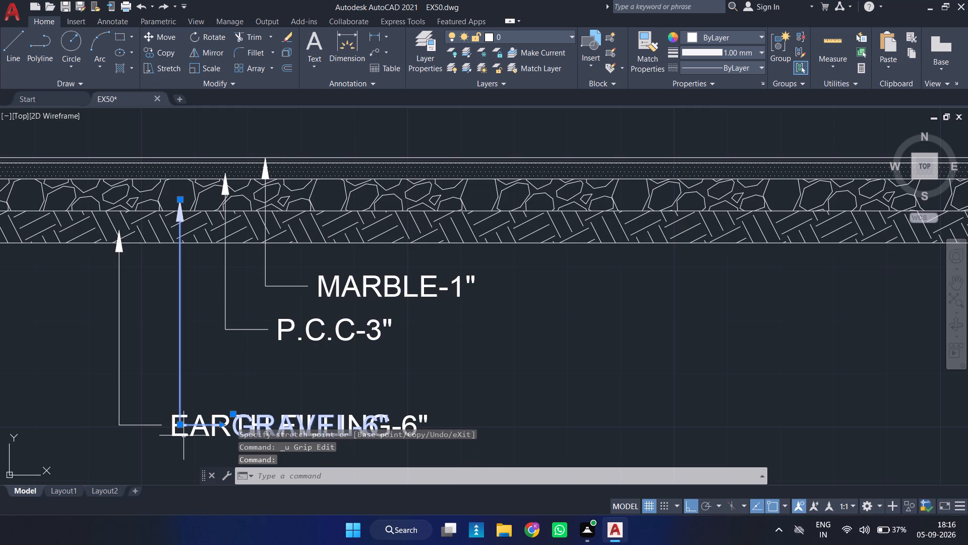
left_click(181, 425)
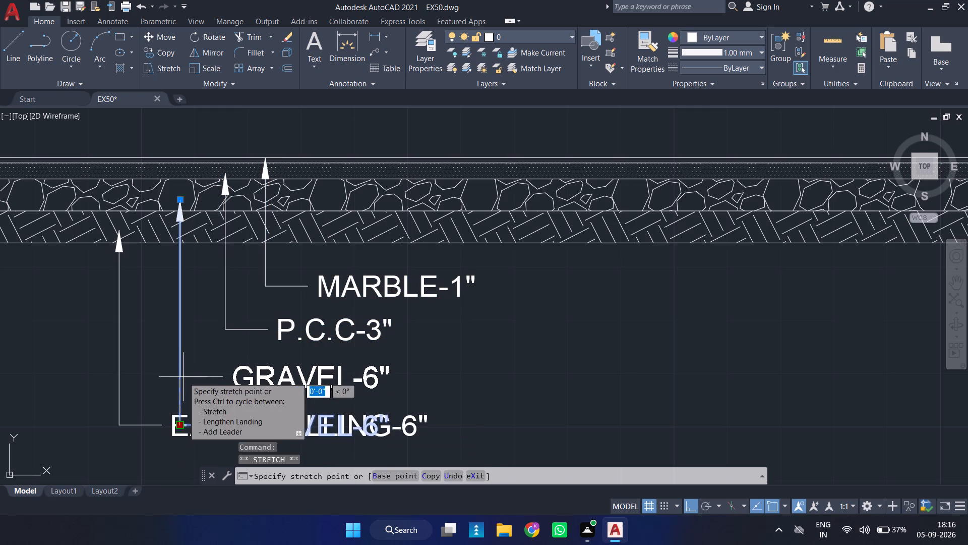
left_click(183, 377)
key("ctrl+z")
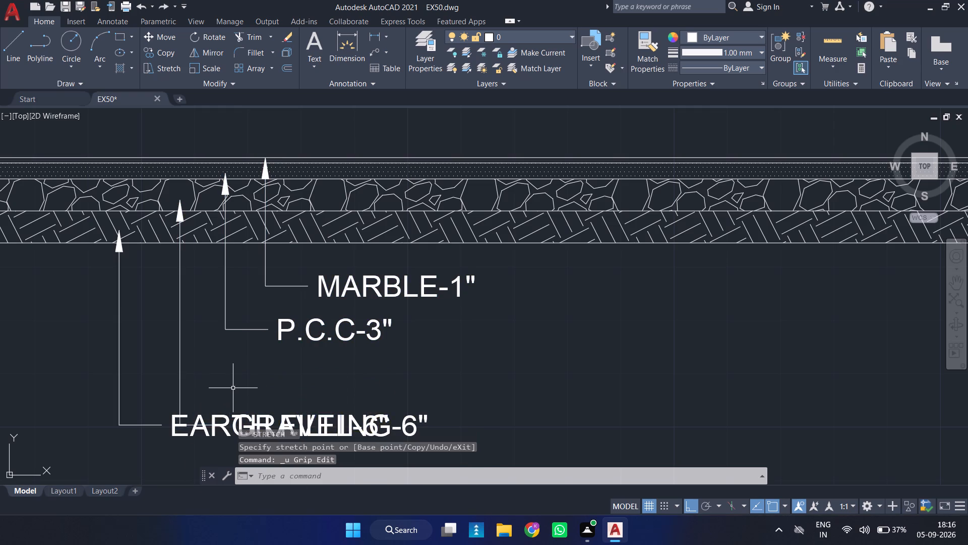
Undo the P.C.C-3" and MARBLE-1" leader stretches and the horizontal MLEADERALIGN of the floor-layer notes.
key("ctrl+z")
key("ctrl+z")
key("ctrl+z")
key("ctrl+z")
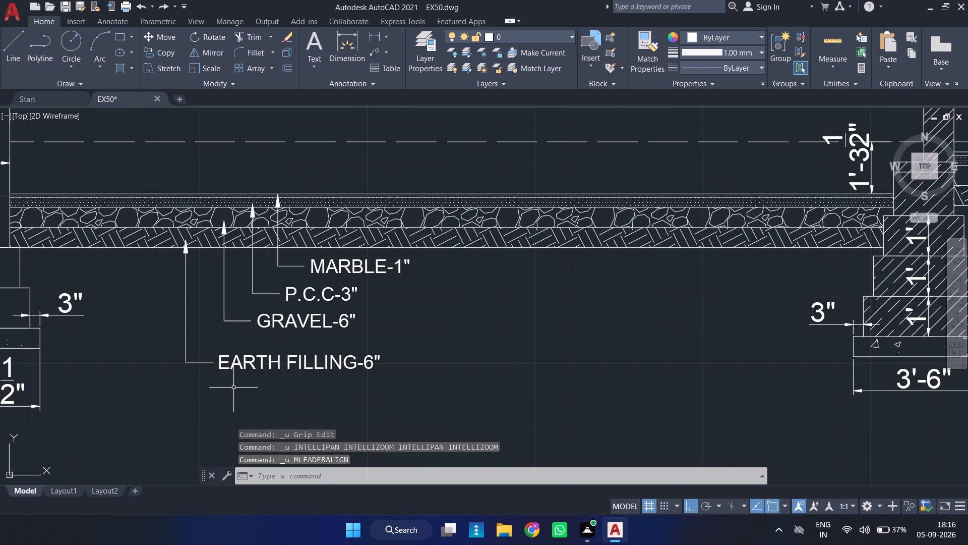
Add a linear dimension for the base width of the partition wall's footing, placed just below its concrete base.
scroll(398, 387, "down", 2)
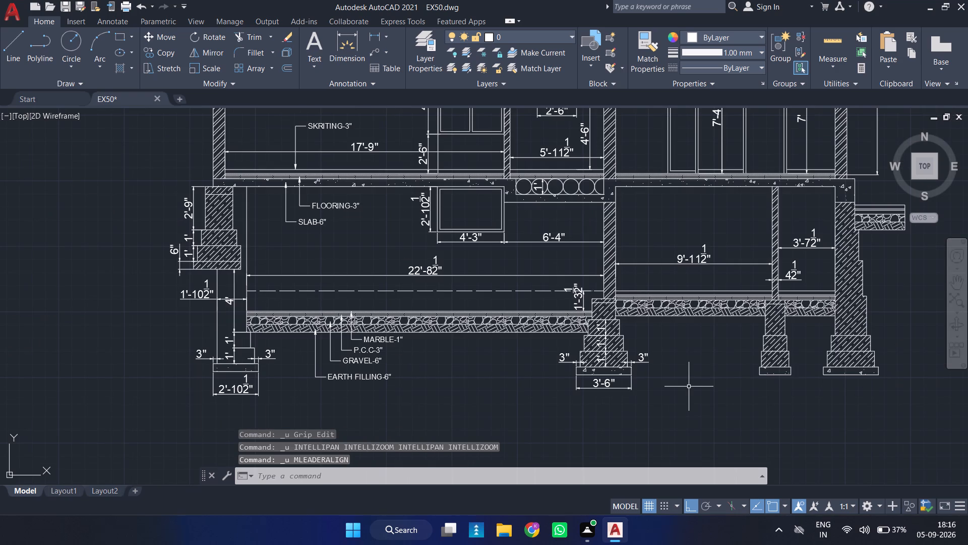
scroll(392, 355, "down", 1)
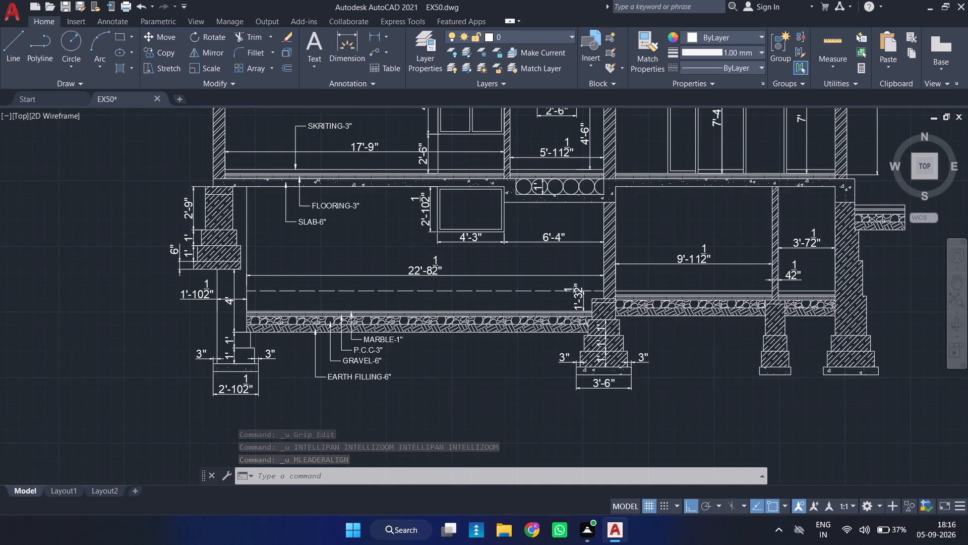
middle_click_drag(393, 354, 371, 397)
scroll(370, 373, "down", 1)
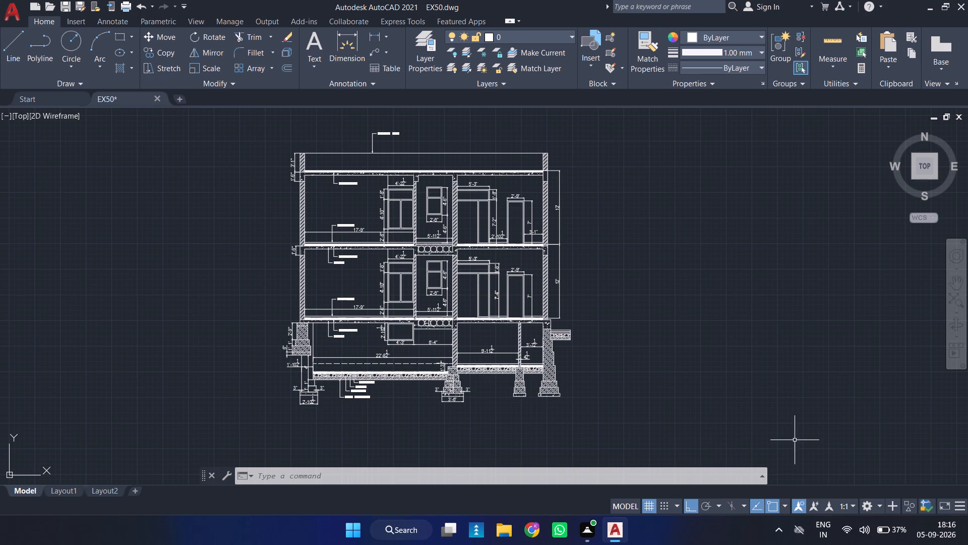
scroll(470, 417, "up", 2)
middle_click_drag(494, 415, 350, 392)
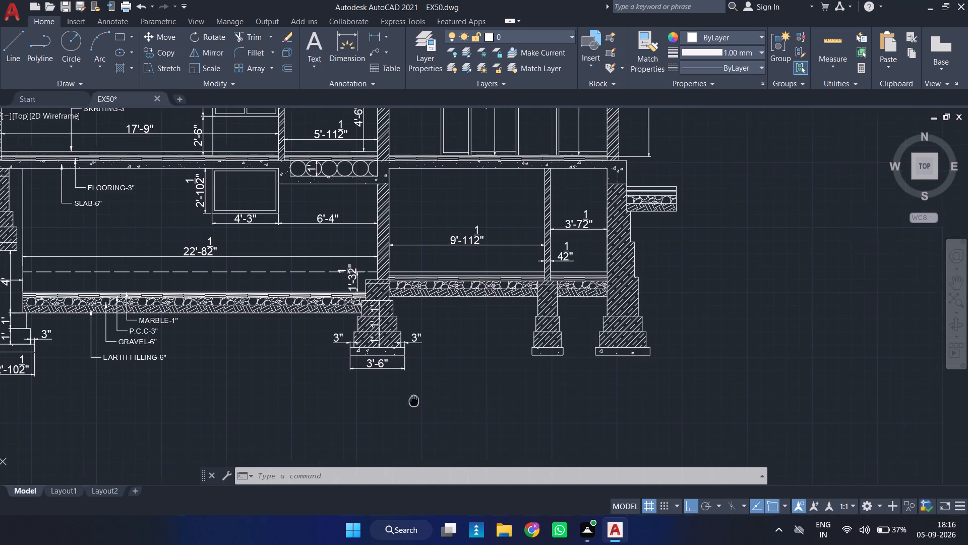
middle_click_drag(350, 392, 321, 387)
scroll(377, 356, "up", 1)
scroll(498, 217, "up", 1)
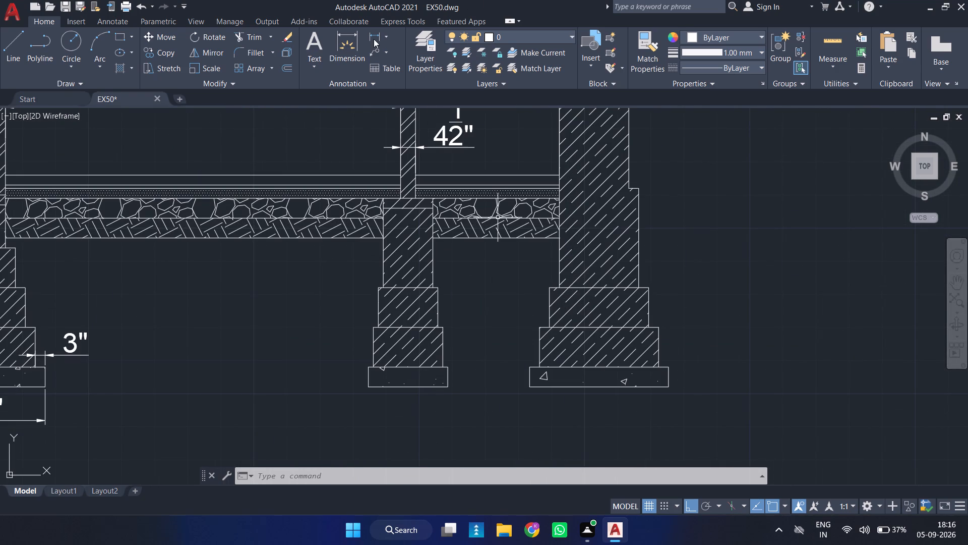
left_click(374, 39)
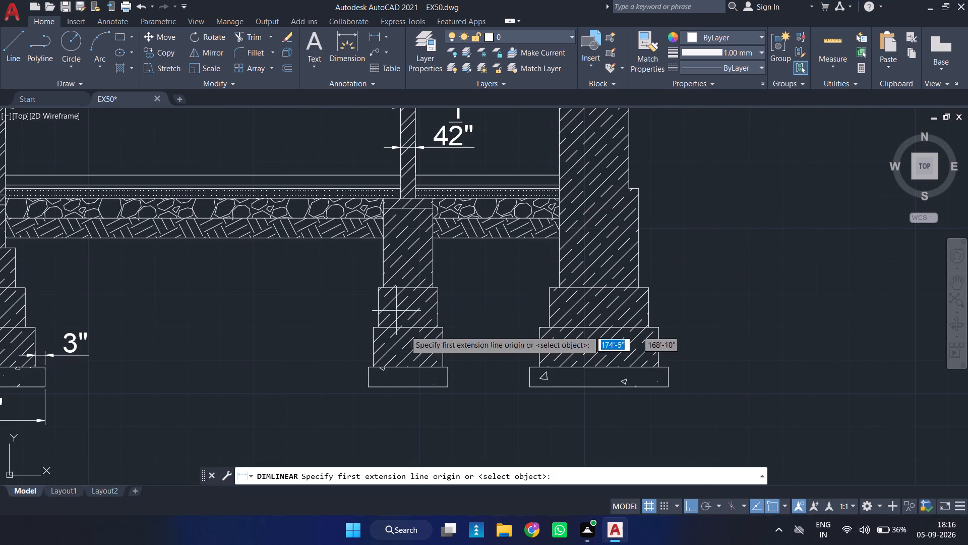
key("space")
left_click(410, 386)
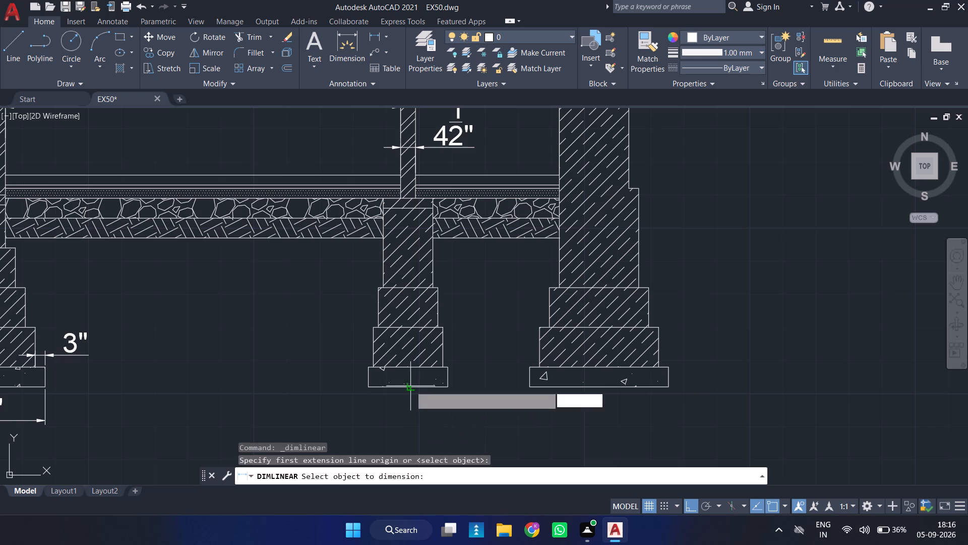
left_click(410, 411)
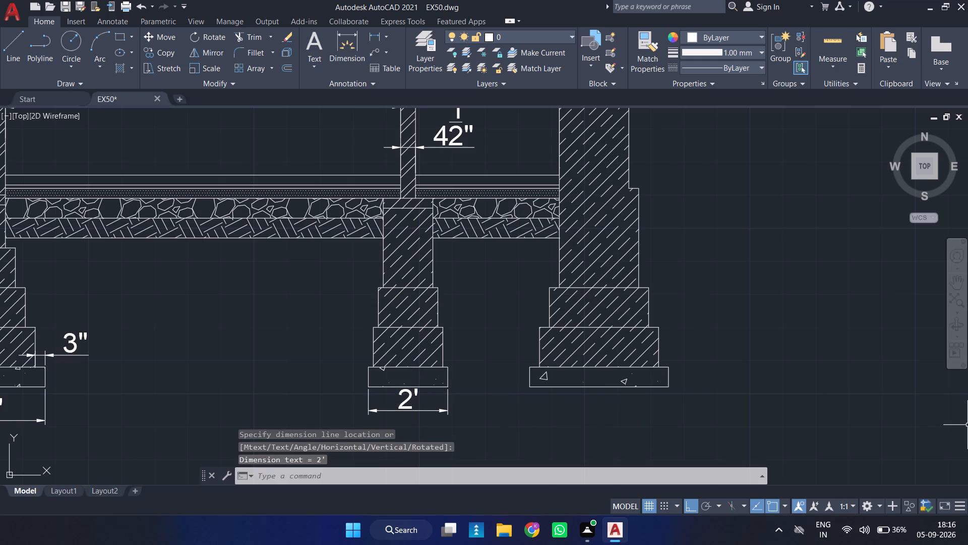
Add vertical linear dimensions for the partition footing's two steps and the stem above, aligned in one line inside the hatching.
key("space")
key("space")
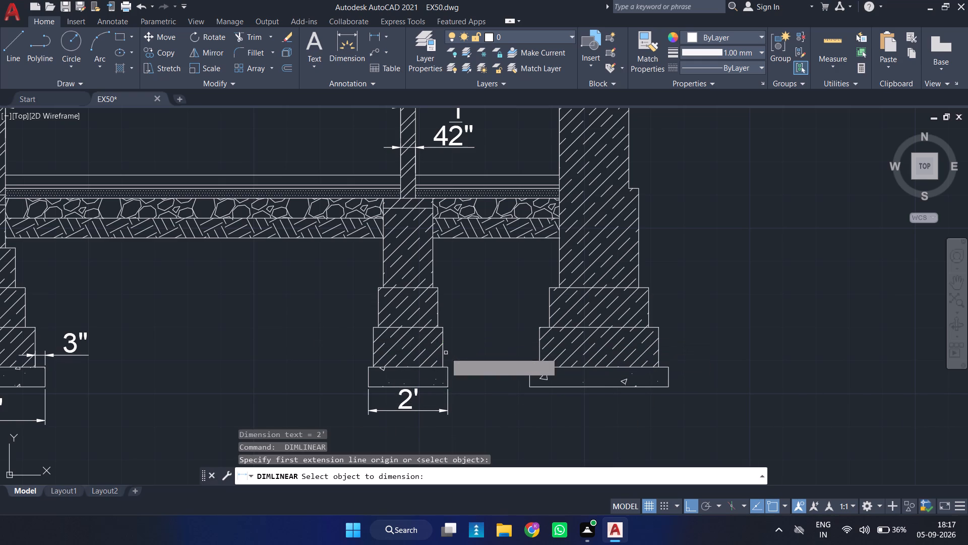
left_click(442, 347)
left_click(412, 349)
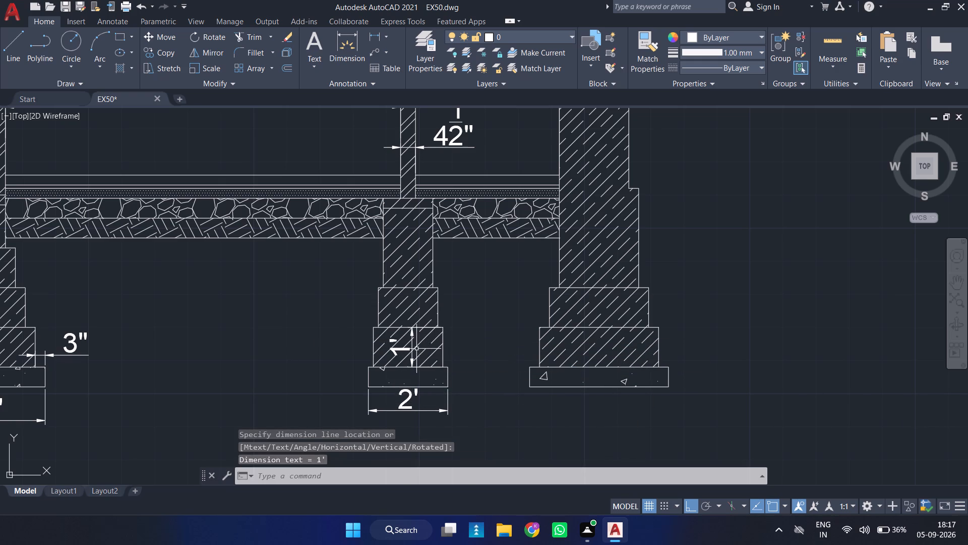
key("space")
key("space")
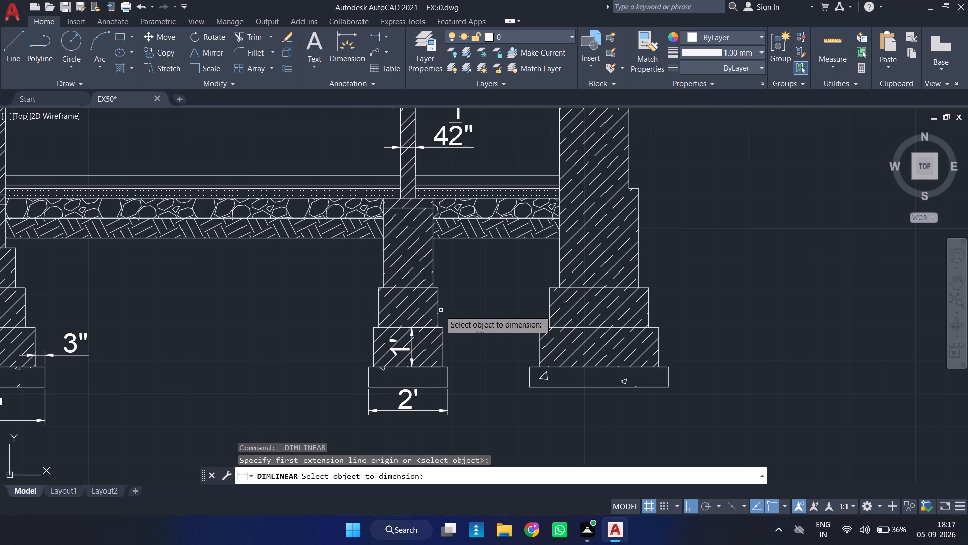
left_click(439, 310)
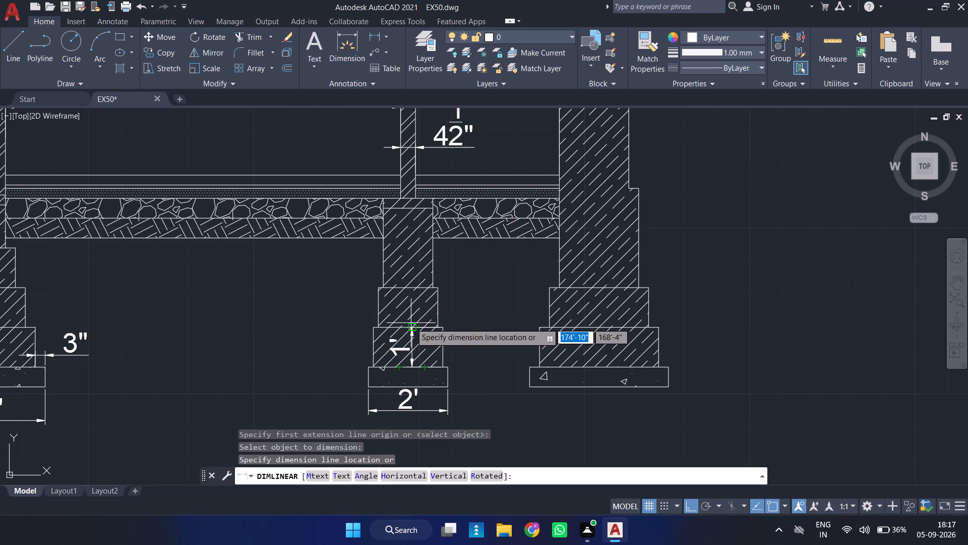
left_click(411, 328)
key("space")
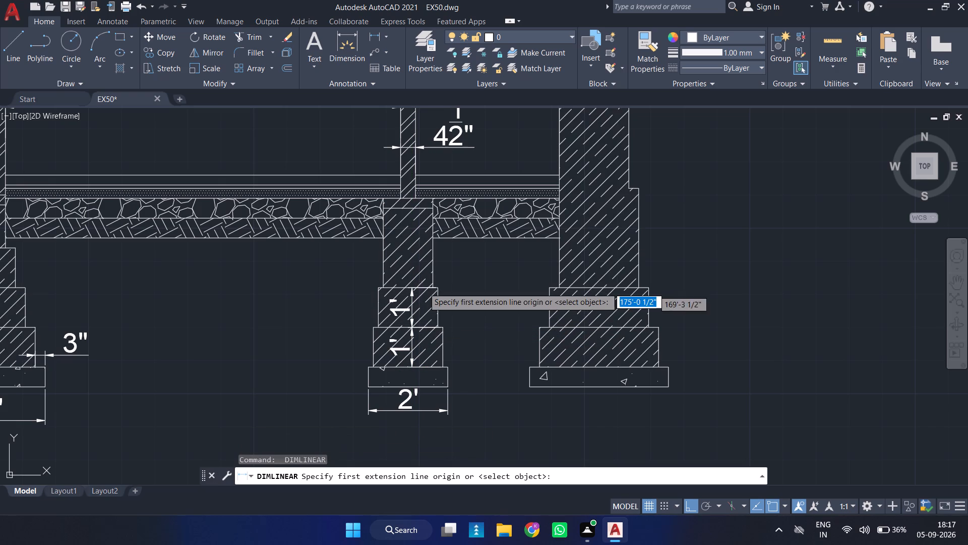
key("space")
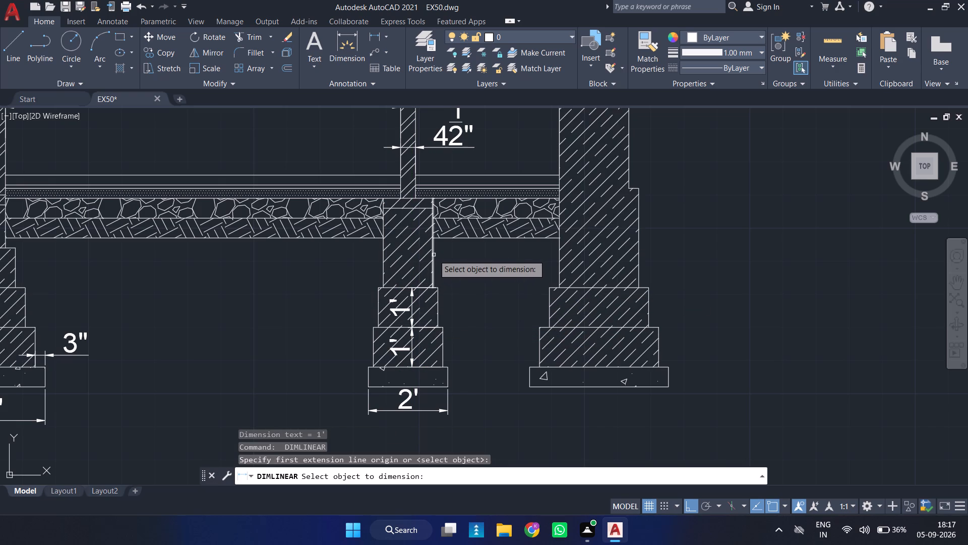
left_click(433, 255)
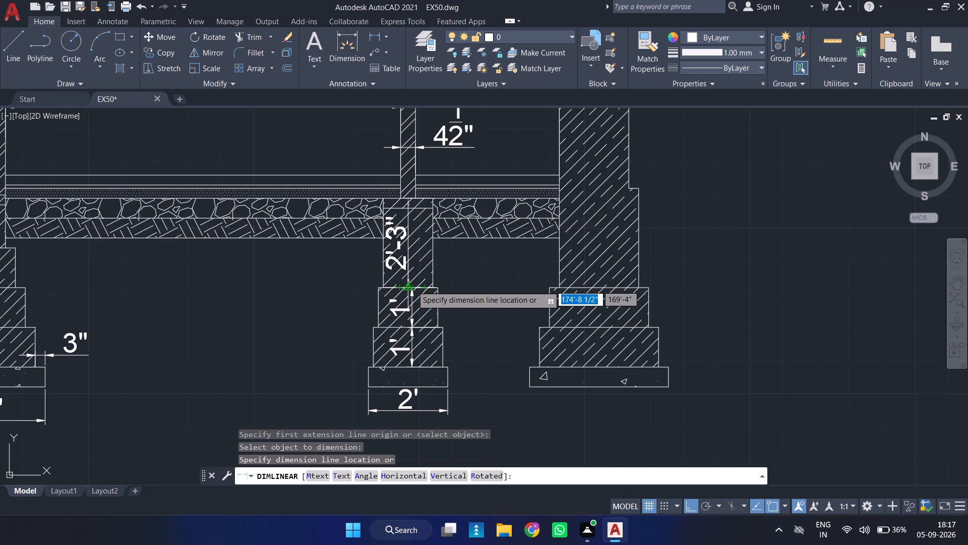
left_click(415, 287)
Dimension the horizontal projection of the partition footing's concrete base beyond its lowest step, on the side facing the outer wall.
key("space")
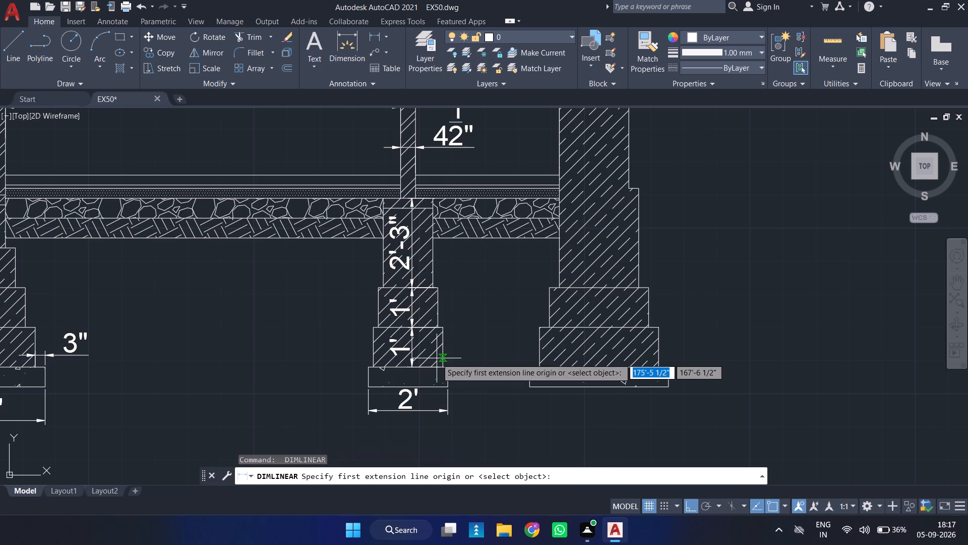
scroll(441, 371, "up", 2)
left_click(441, 361)
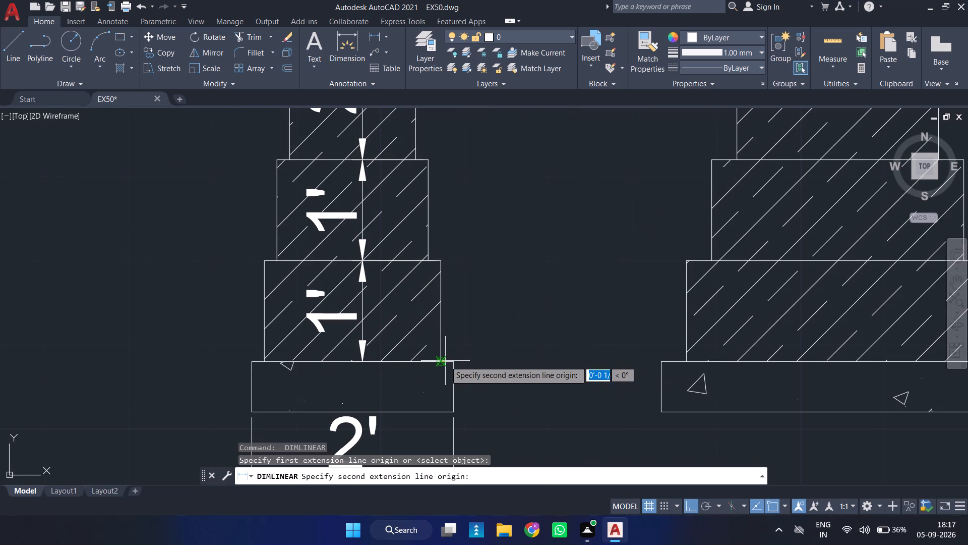
left_click(451, 361)
left_click(459, 320)
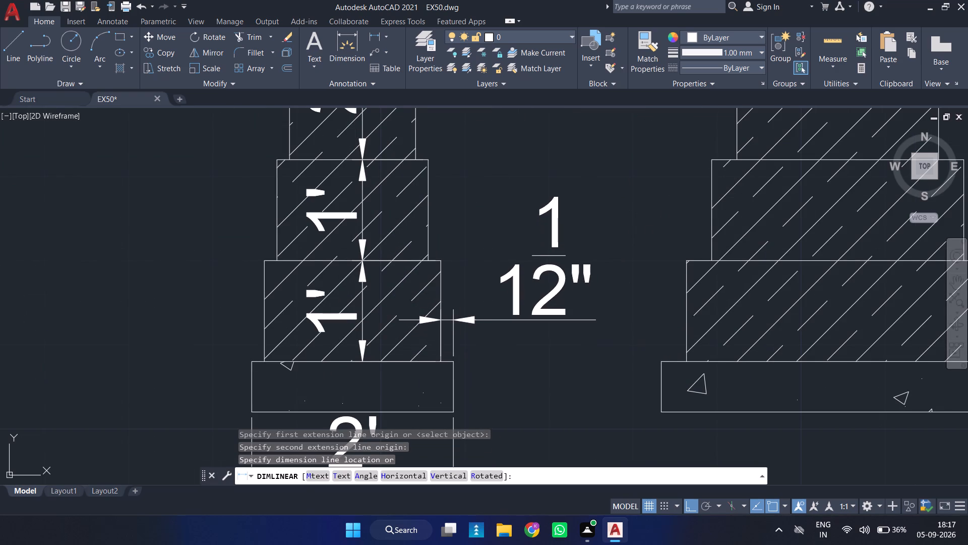
Add a linear dimension for the base width of the right-hand outer wall's footing, placed below the concrete base.
scroll(463, 335, "down", 2)
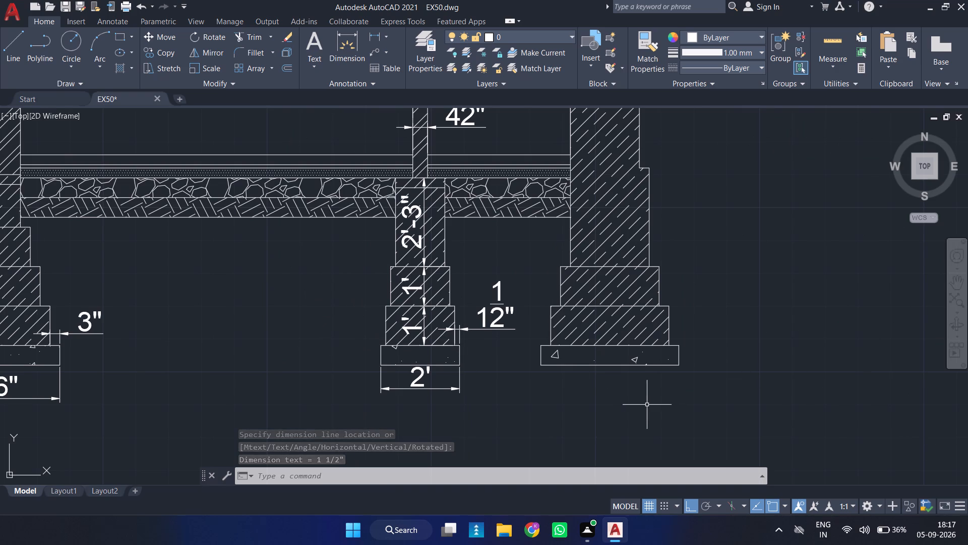
key("space")
key("space")
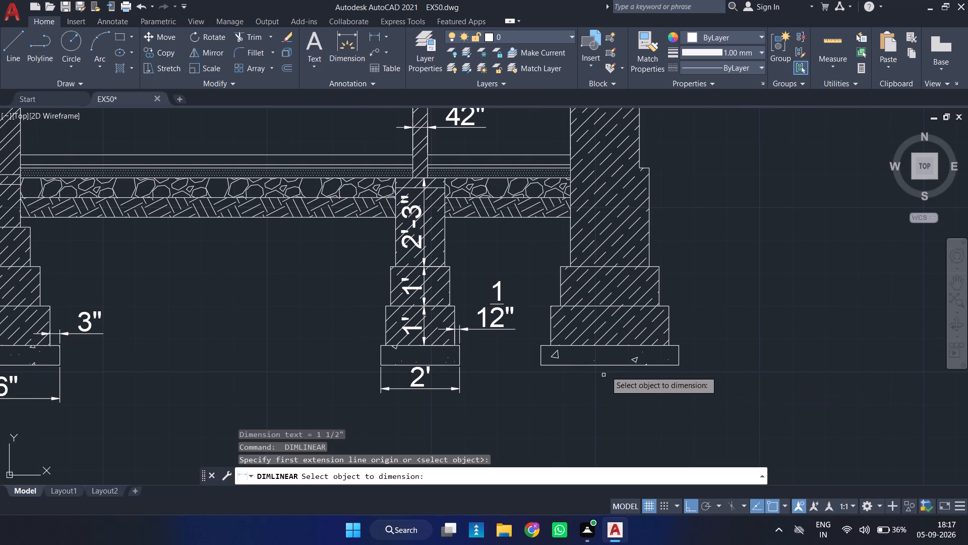
left_click(609, 368)
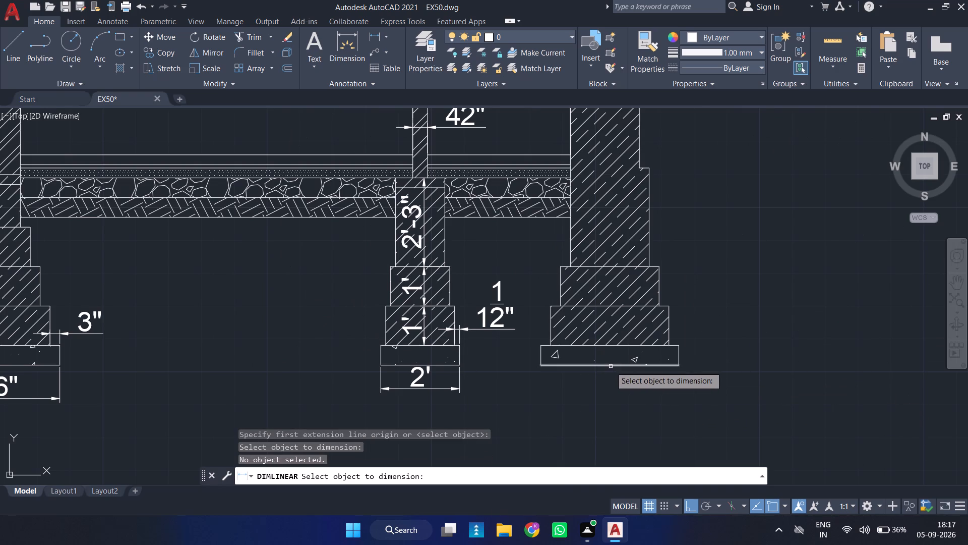
left_click(611, 366)
left_click(612, 407)
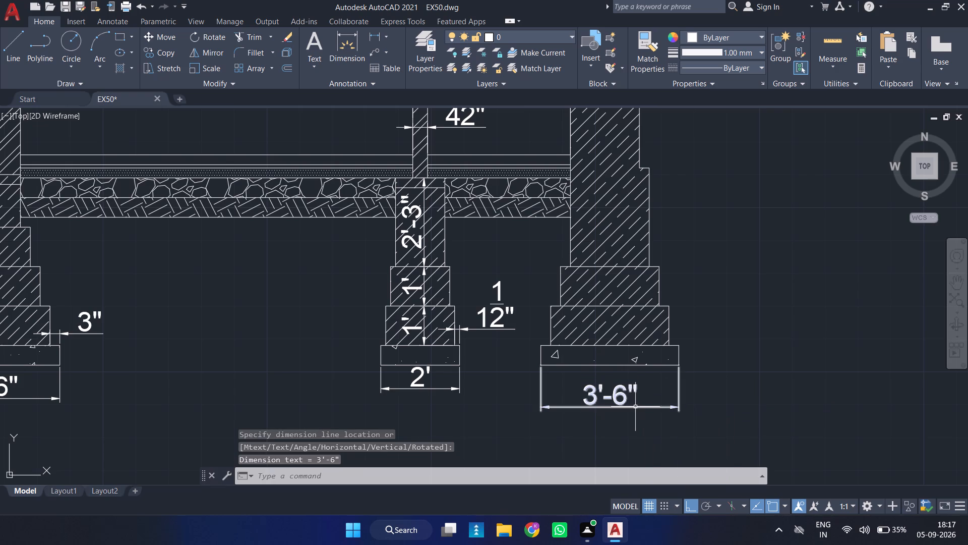
Add vertical linear dimensions for the two lowest hatched steps of the outer wall's footing, aligned along its middle.
key("space")
key("space")
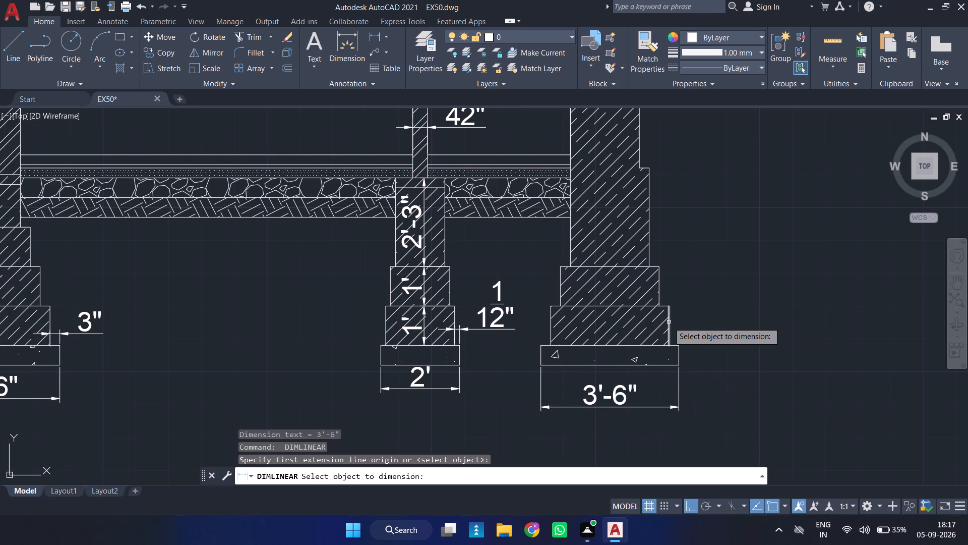
left_click(669, 322)
left_click(614, 325)
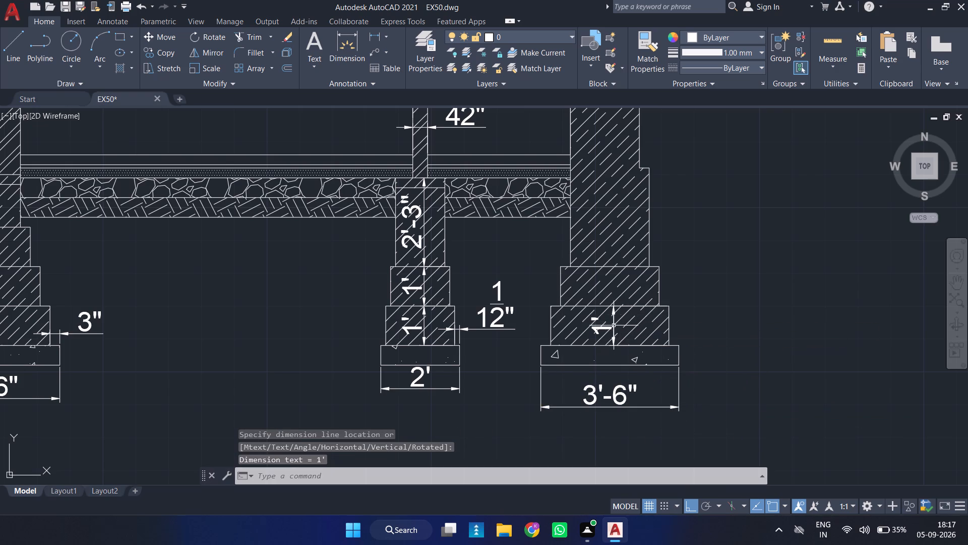
key("space")
key("space")
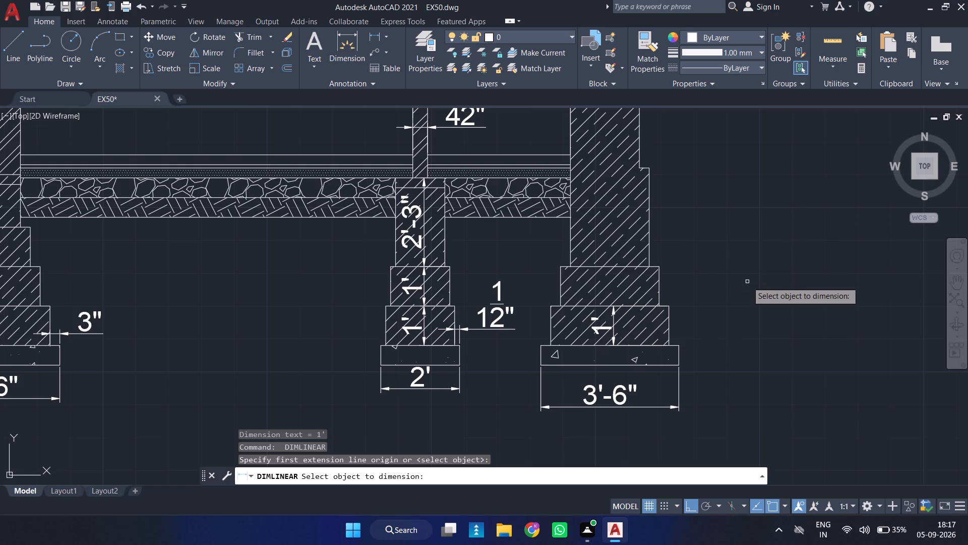
left_click(660, 295)
left_click(613, 306)
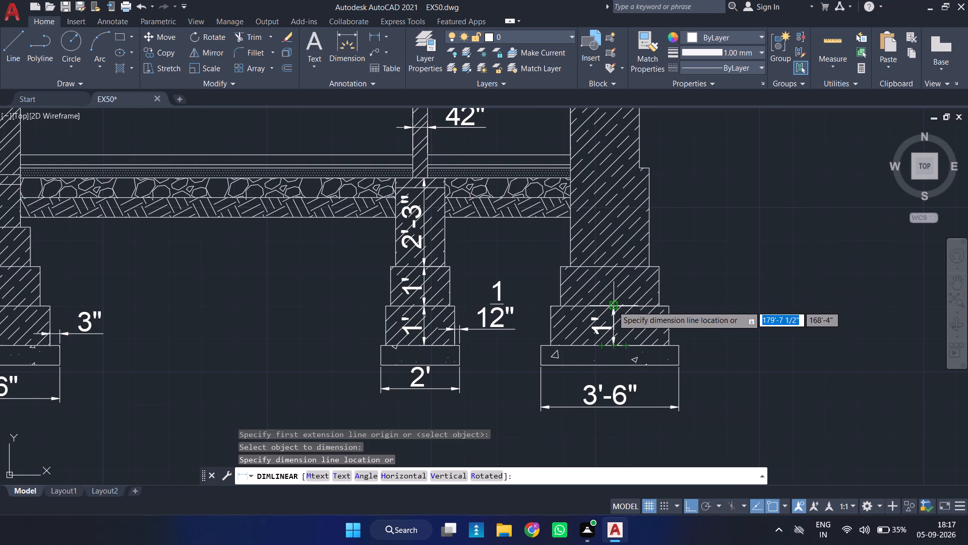
Dimension the thickness of the outer wall footing's concrete base and move the dimension text up inside the base.
key("space")
key("space")
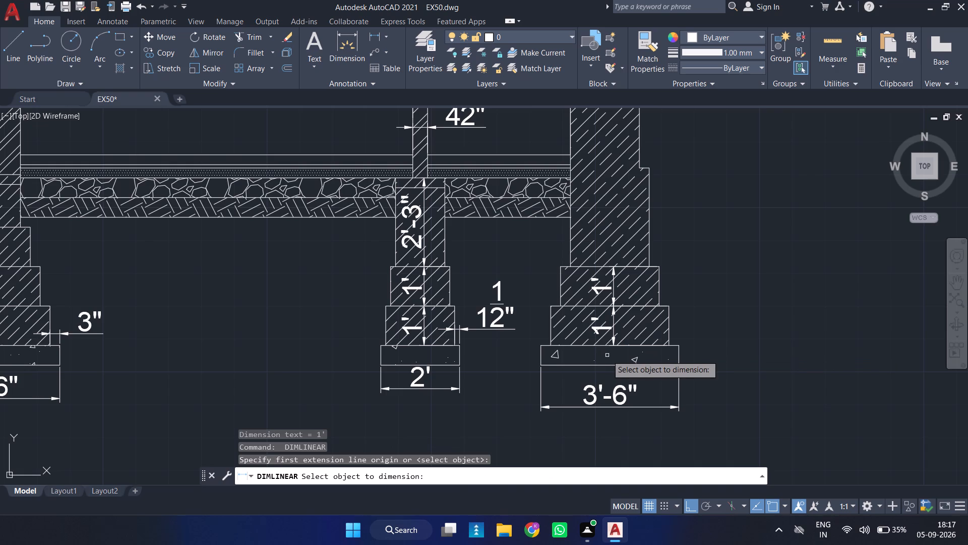
left_click(680, 355)
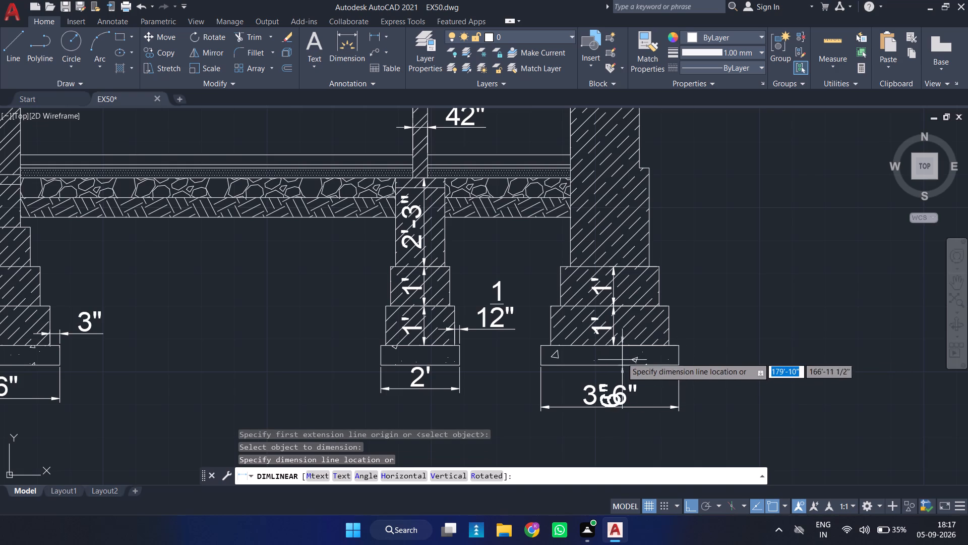
left_click(614, 347)
left_click(605, 396)
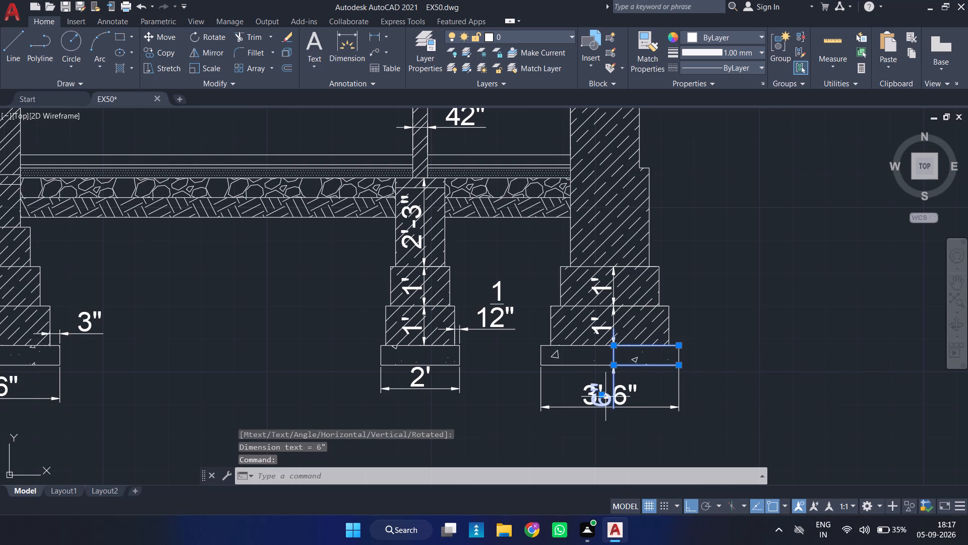
left_click(603, 397)
left_click(596, 361)
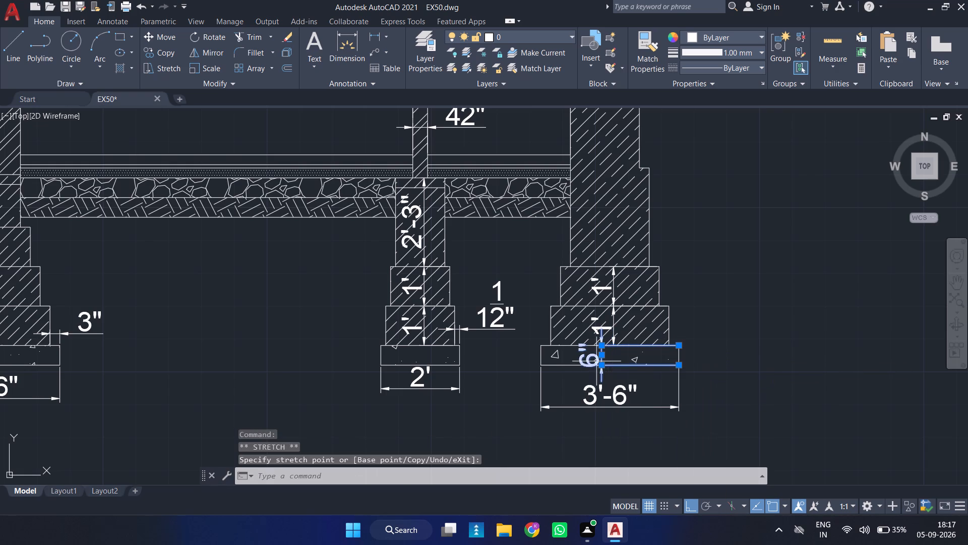
Dimension the thickness of the concrete base under the central wall's footing, placing it beside the base toward the floor-layer notes.
scroll(605, 364, "up", 2)
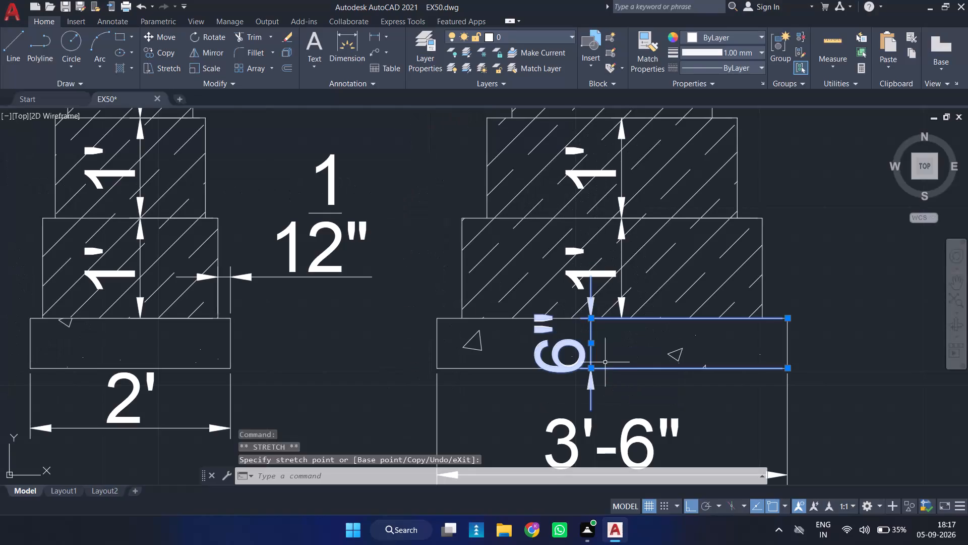
key("Escape")
scroll(613, 359, "down", 1)
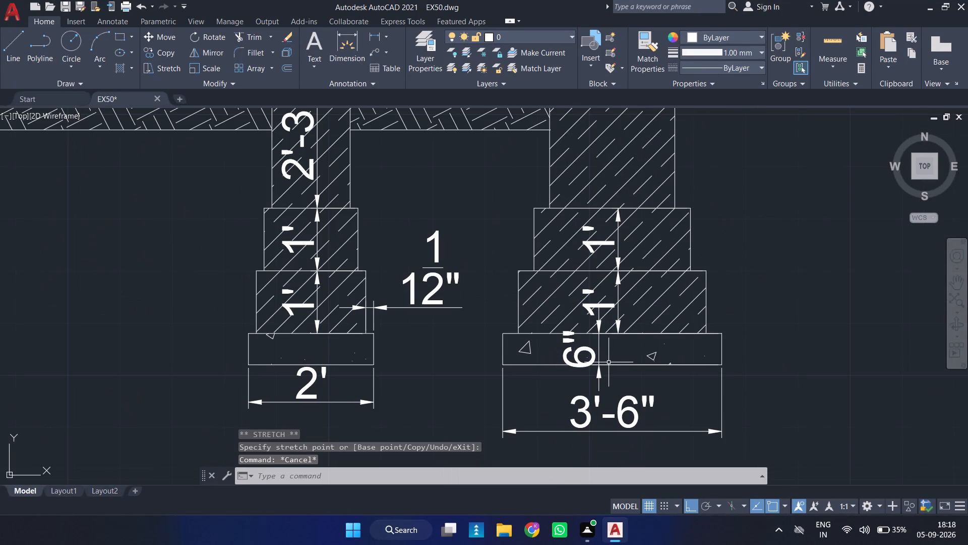
scroll(602, 366, "down", 2)
scroll(554, 373, "down", 1)
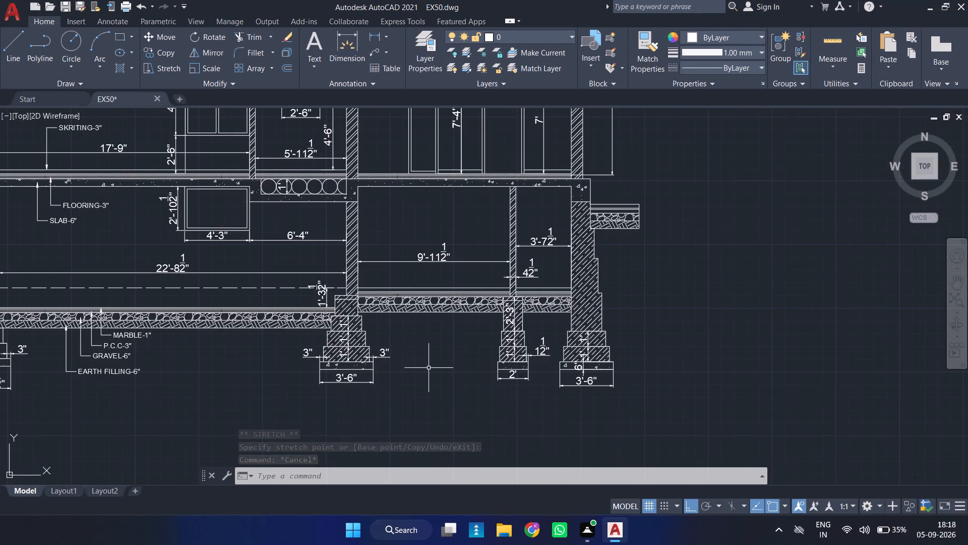
scroll(395, 368, "up", 2)
key("space")
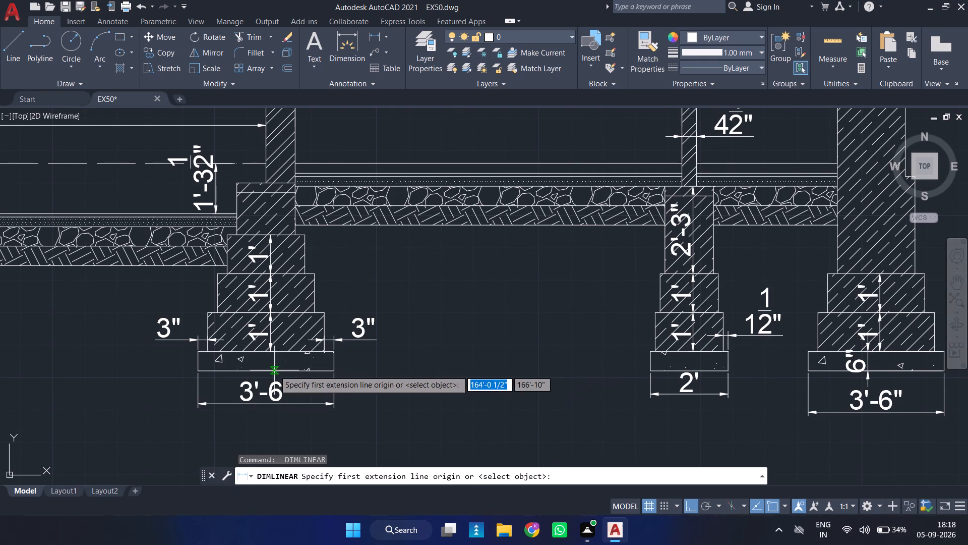
key("space")
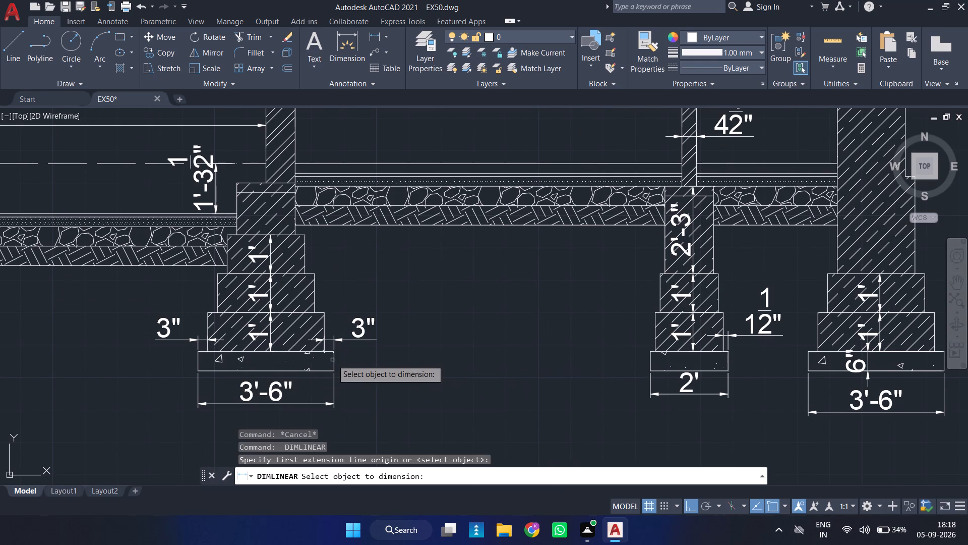
left_click(333, 361)
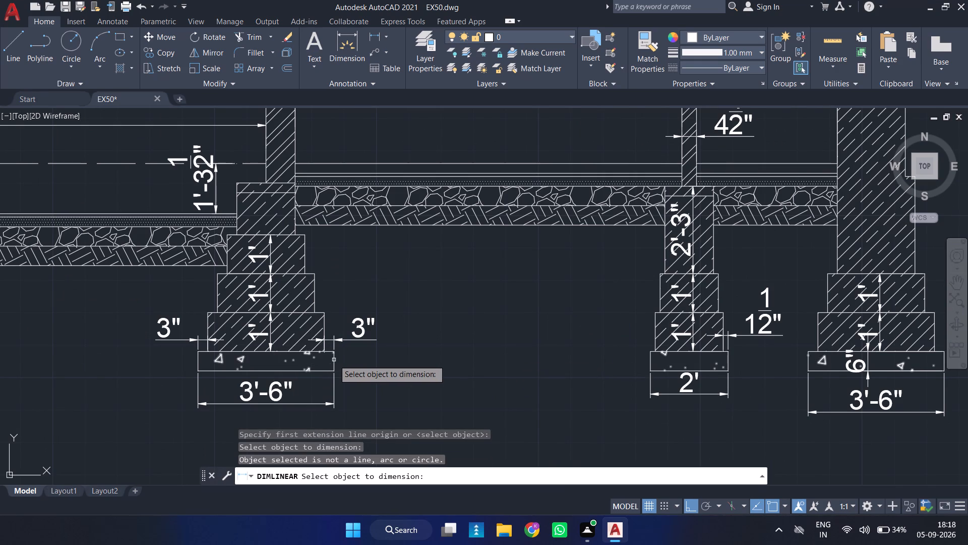
left_click(334, 360)
left_click(335, 362)
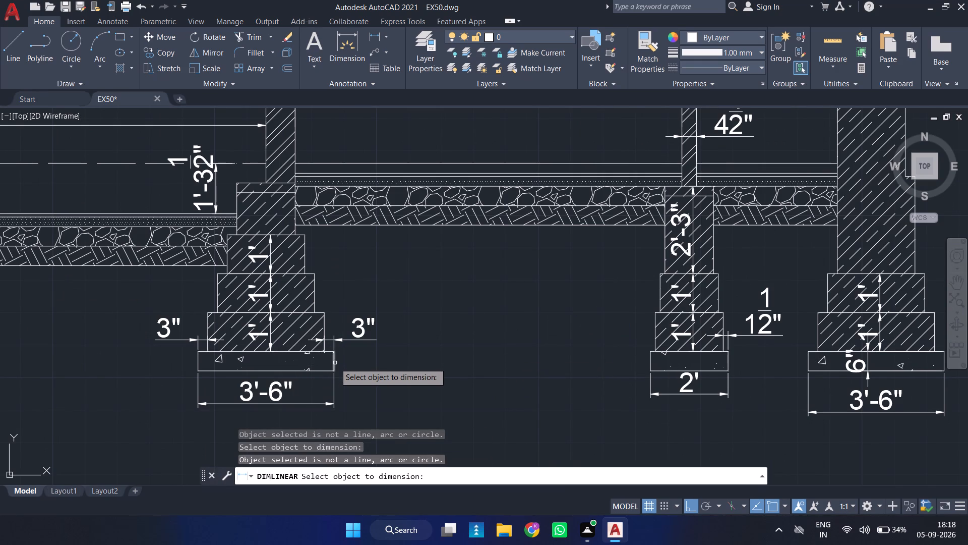
left_click(334, 363)
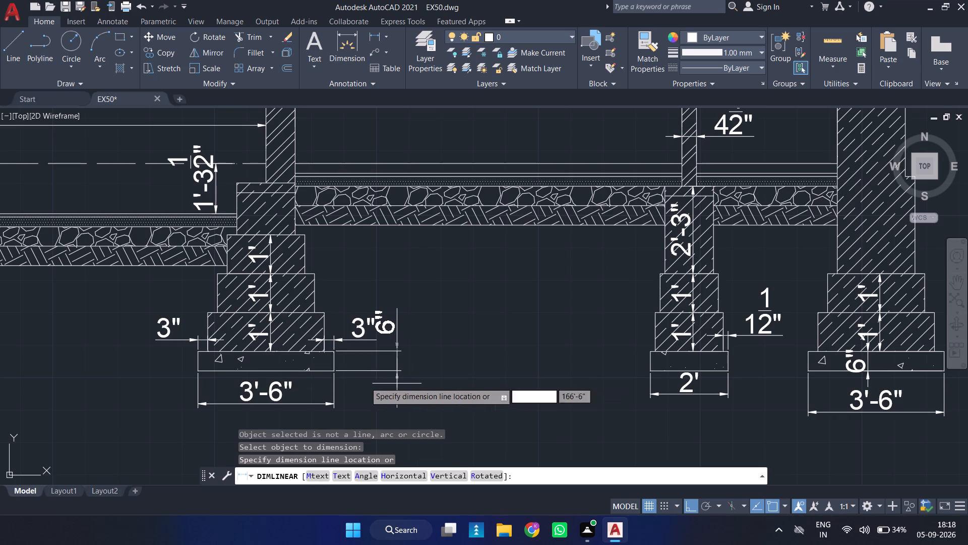
left_click(143, 376)
Dimension the thickness of the left-hand outer footing's concrete base, placing it beside the base toward the floor-layer notes.
scroll(150, 377, "down", 3)
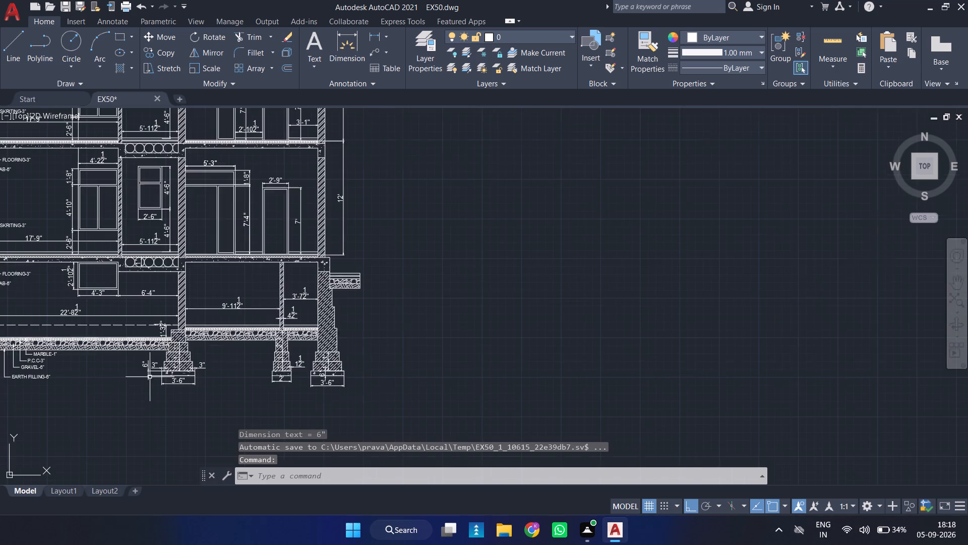
middle_click_drag(127, 391, 340, 398)
scroll(144, 383, "up", 3)
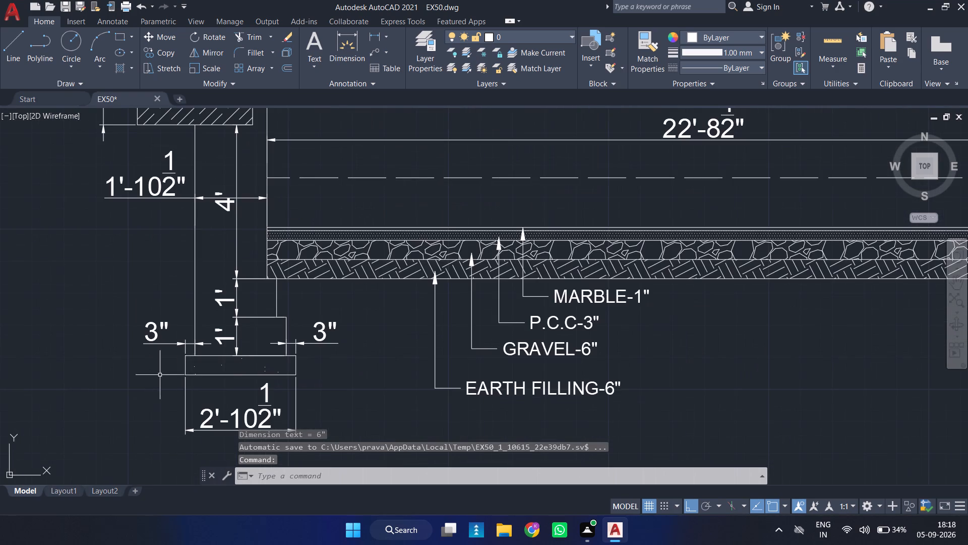
key("space")
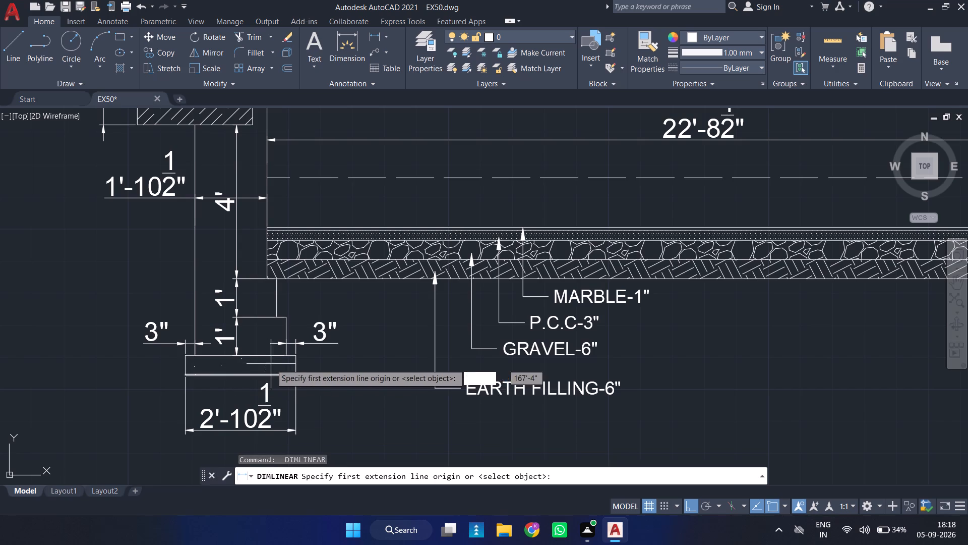
key("space")
left_click(296, 365)
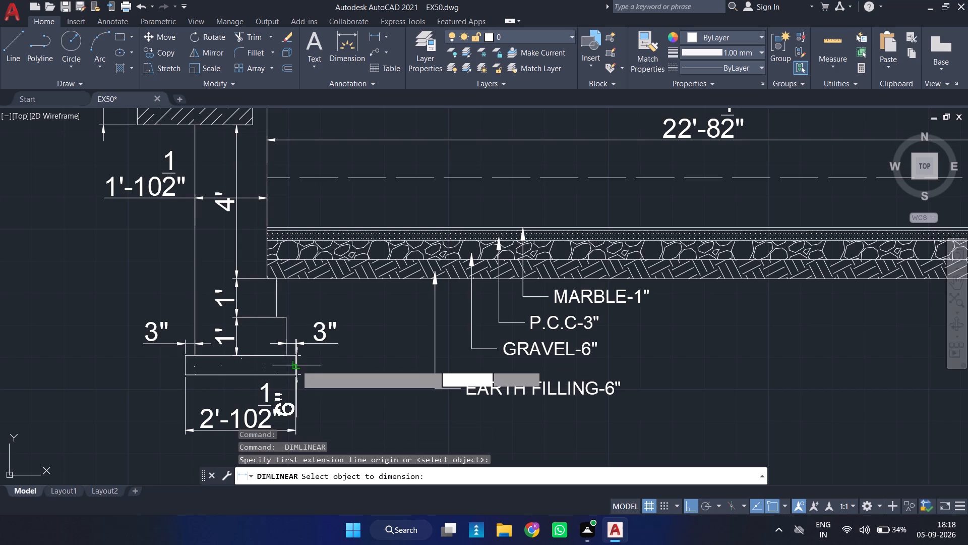
left_click(364, 369)
Add the multiline text HOME THEATER in the empty space right of the section, with the text box widened to fit one line.
scroll(365, 370, "down", 4)
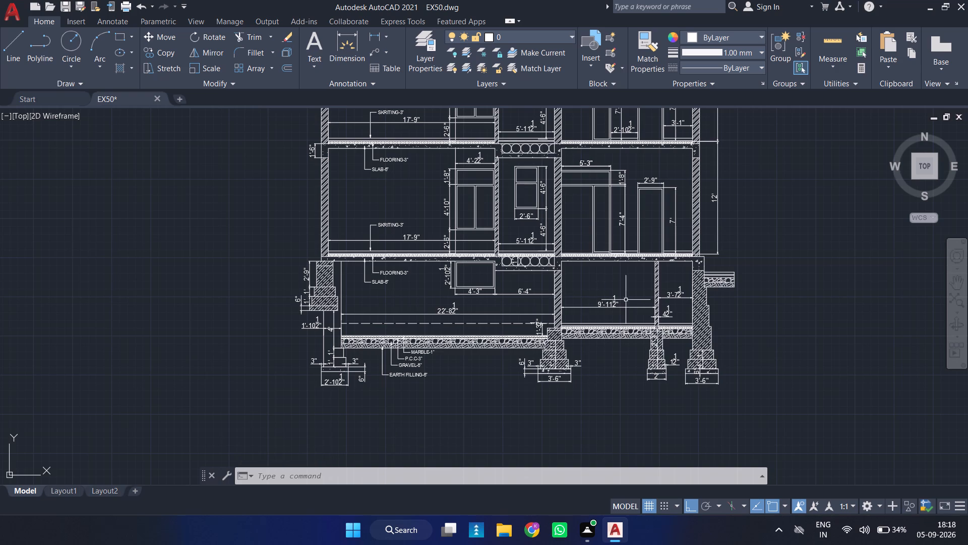
middle_click_drag(632, 298, 591, 396)
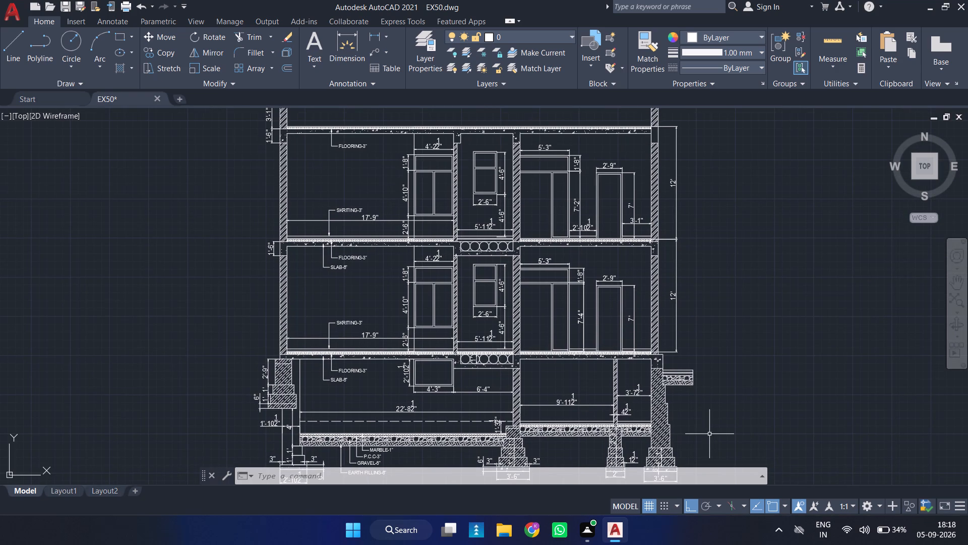
scroll(708, 408, "up", 2)
middle_click_drag(704, 407, 611, 393)
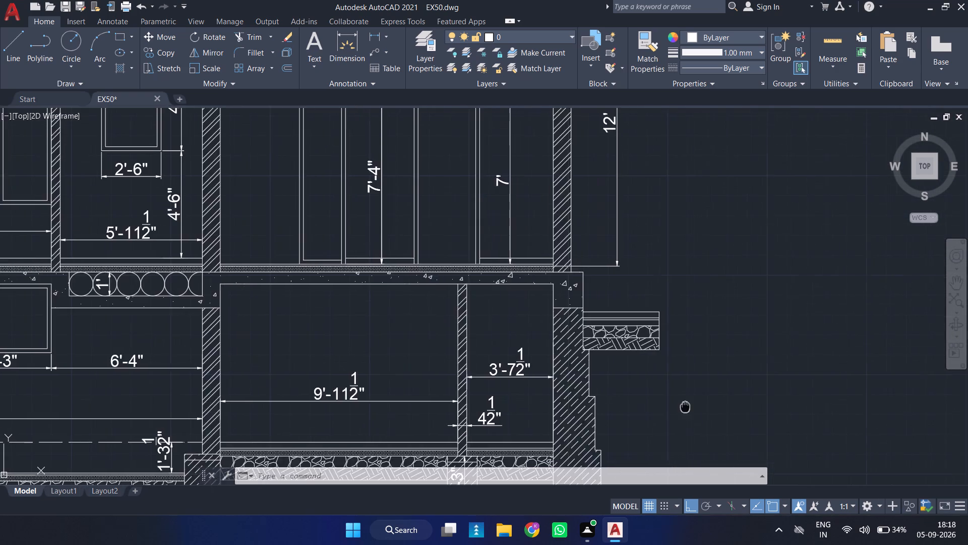
middle_click_drag(611, 393, 395, 364)
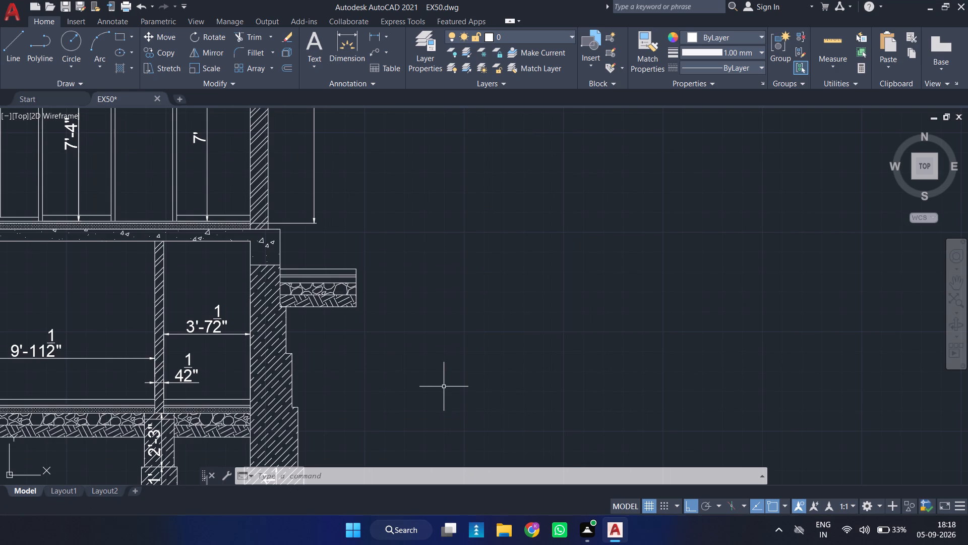
scroll(420, 195, "down", 3)
middle_click_drag(442, 201, 355, 364)
scroll(411, 347, "up", 1)
type("ML")
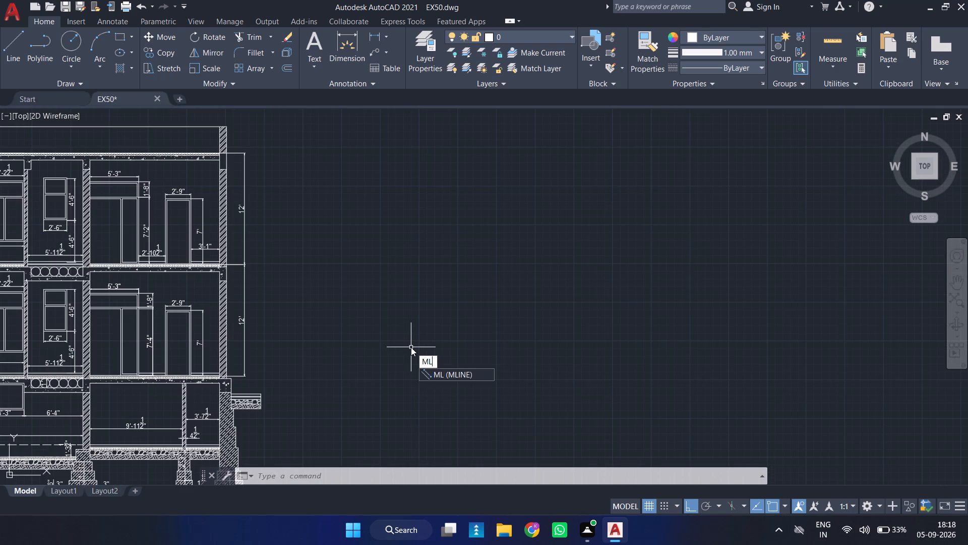
key("Escape")
type("MT")
key("Return")
left_click(374, 282)
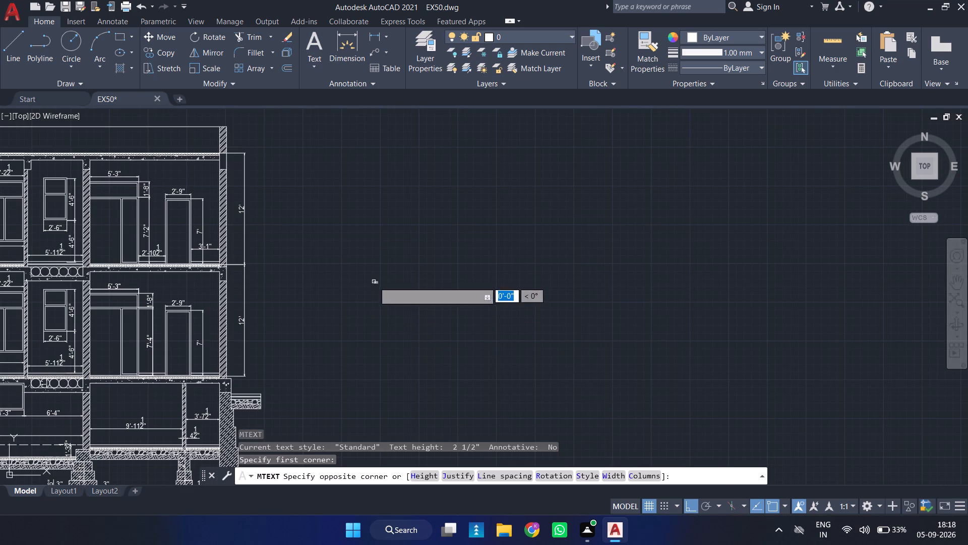
left_click(374, 320)
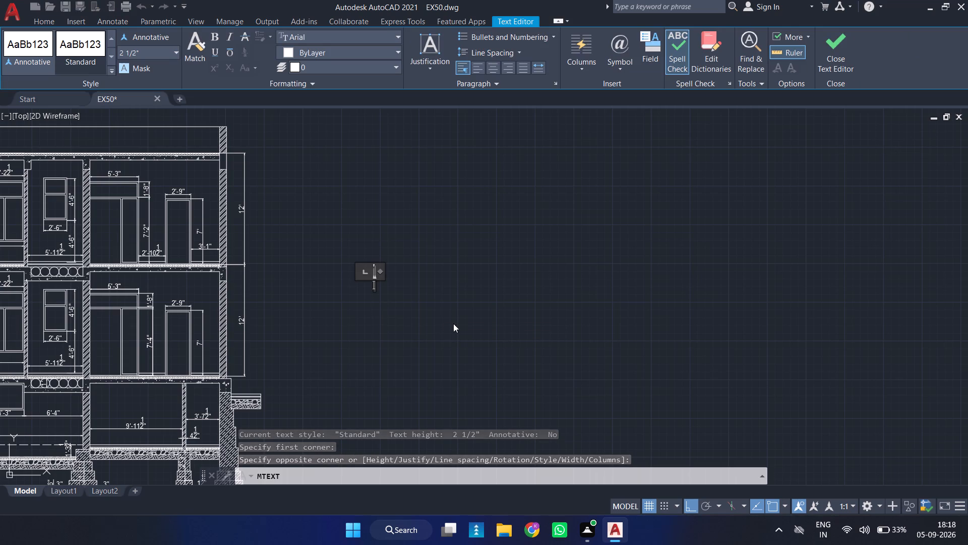
type("HO")
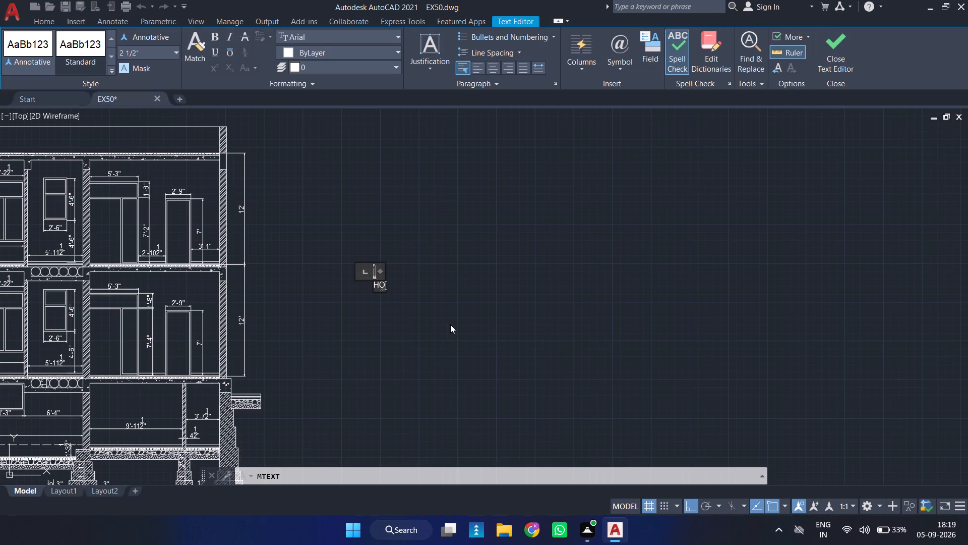
type("ME")
key("space")
type("THEATER")
left_click_drag(382, 270, 470, 269)
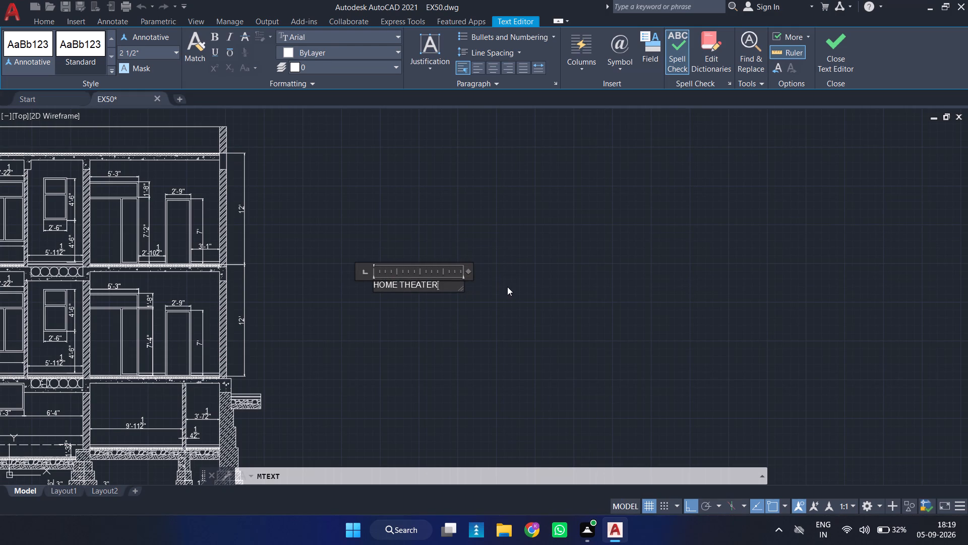
key("Escape")
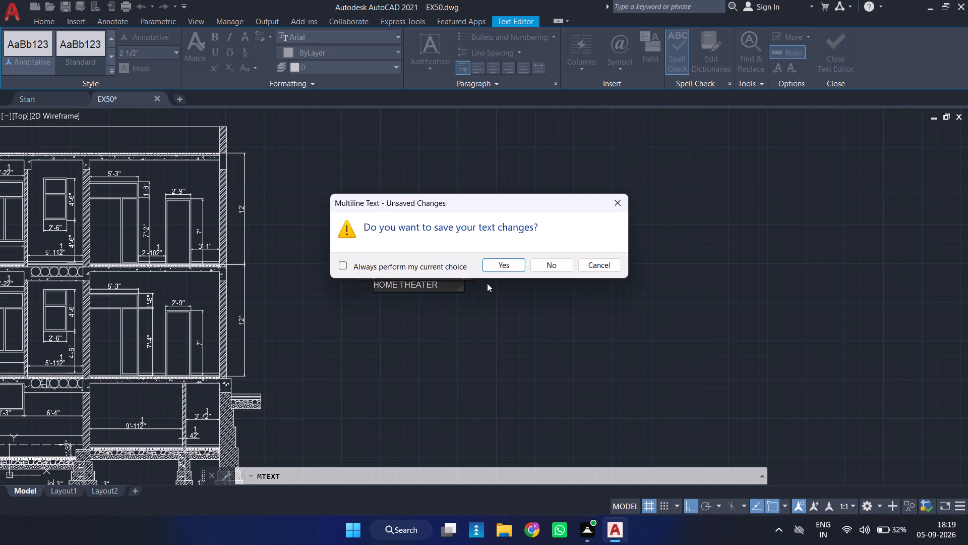
key("Return")
Add a multiline text label reading BEDROOM in the empty space above the HOME THEATER label.
key("space")
left_click(418, 243)
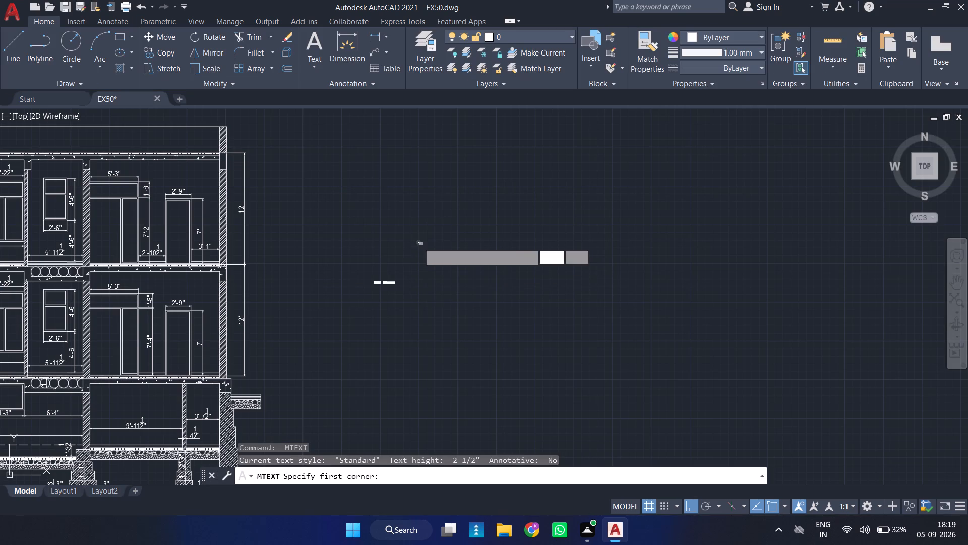
left_click(420, 253)
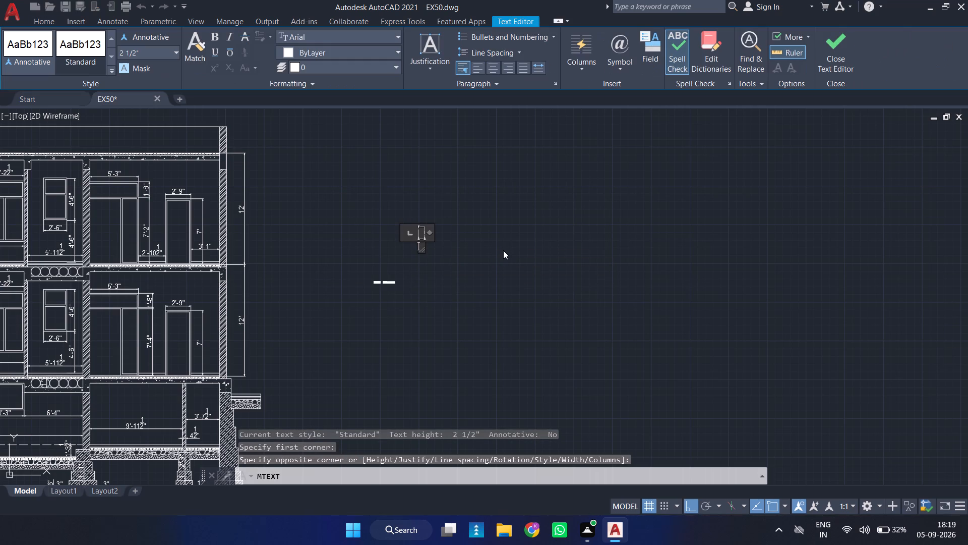
type("BEDROOM")
key("Escape")
key("Return")
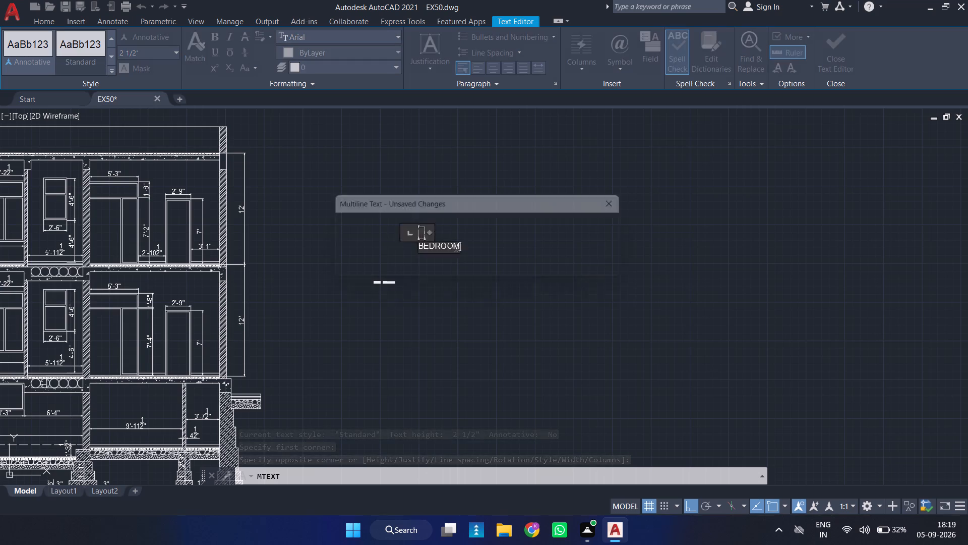
Add a multiline text label reading OFFICE in the empty space to the right of the HOME THEATER label.
key("space")
left_click(451, 265)
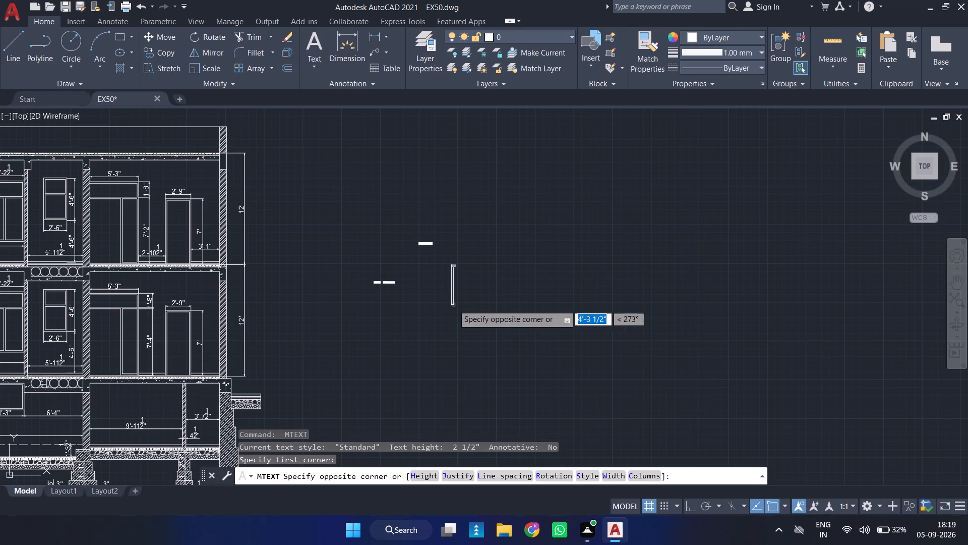
left_click(453, 306)
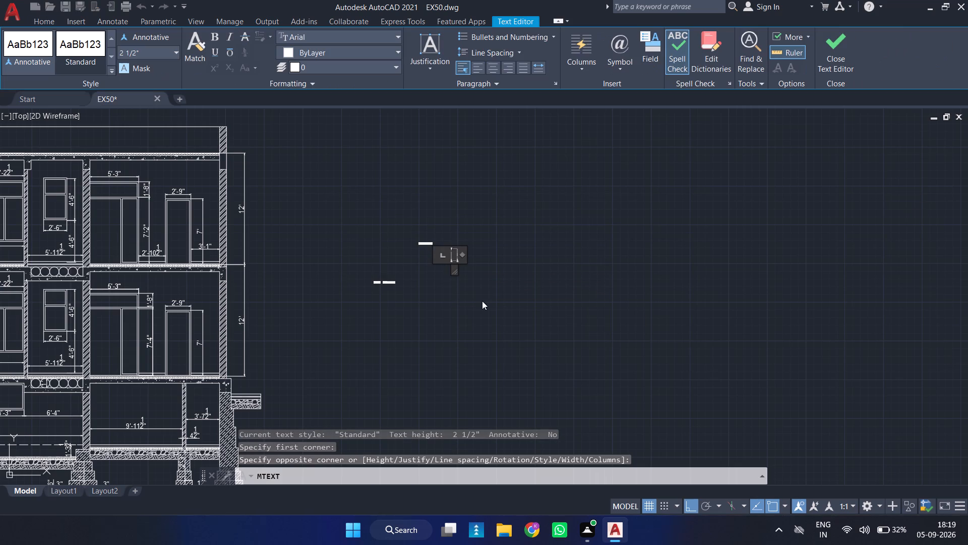
type("OFFIV")
key("BackSpace")
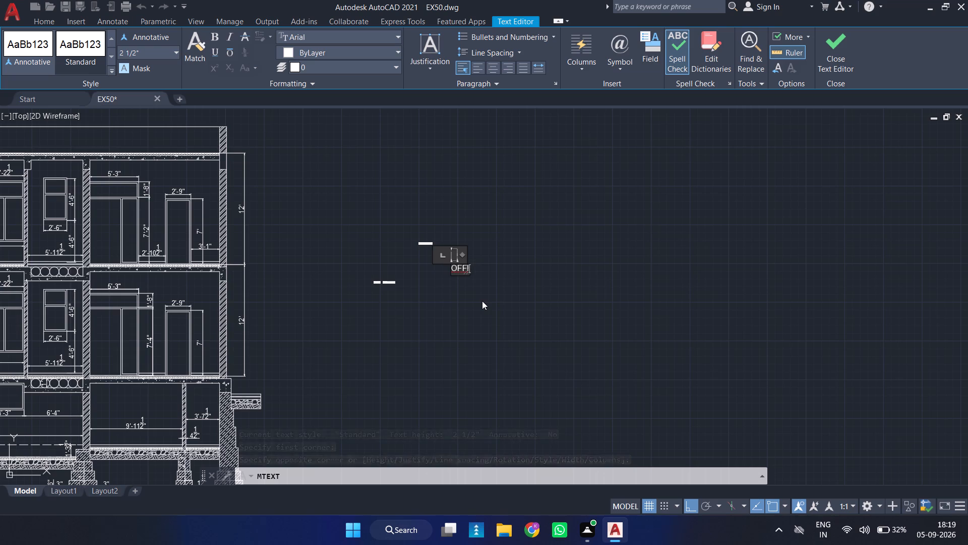
type("CE")
key("Escape")
key("Return")
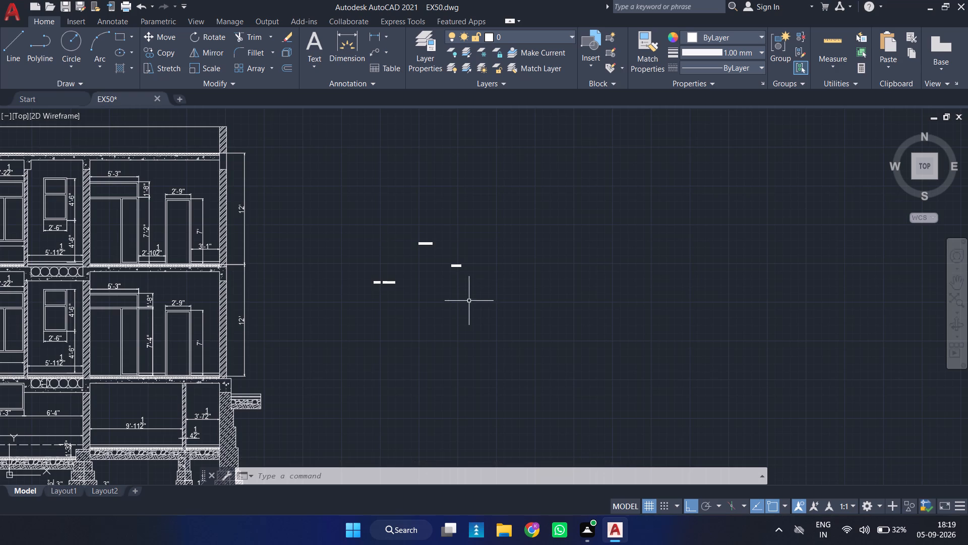
Add a multiline text label reading PASSAGE below the other room labels, with the text box narrowed to fit the word.
key("space")
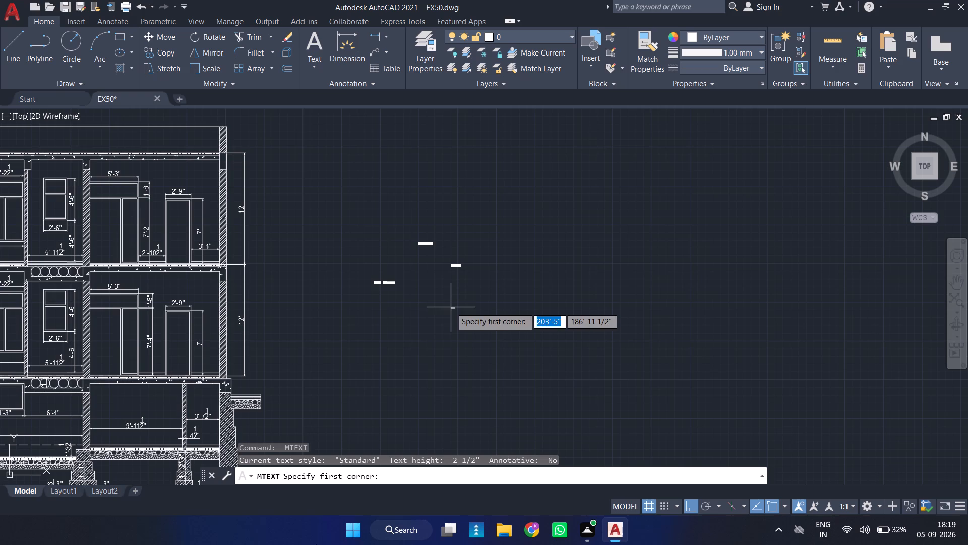
left_click(313, 544)
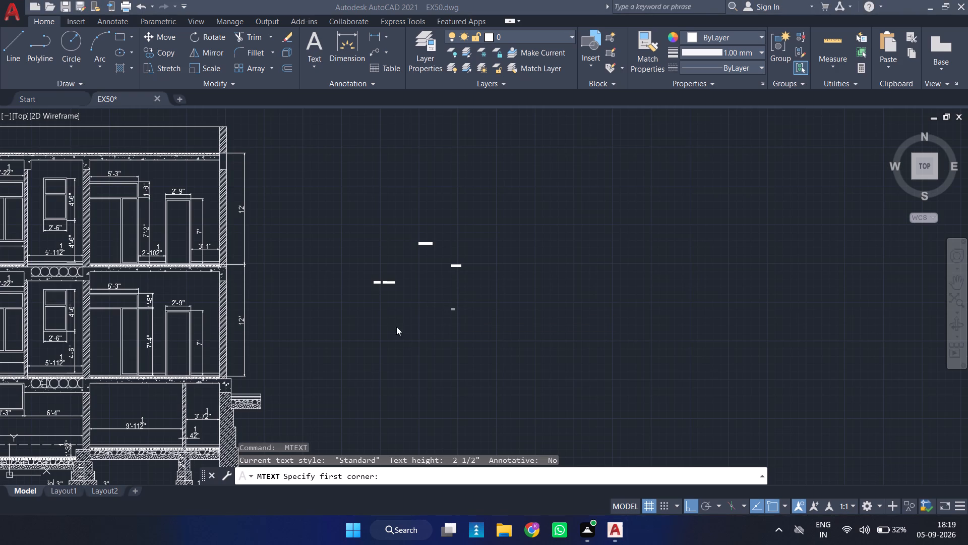
left_click(413, 311)
left_click(415, 340)
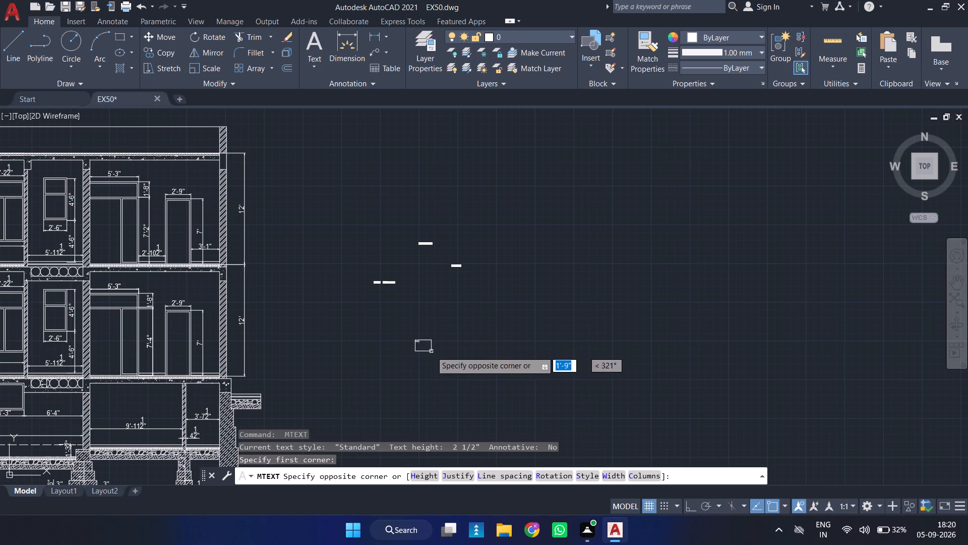
left_click(606, 347)
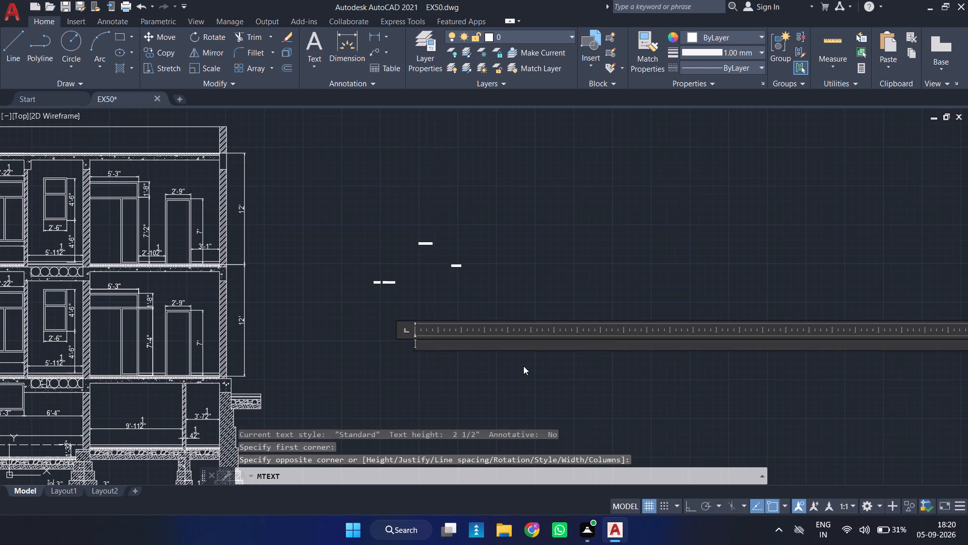
scroll(587, 344, "down", 2)
middle_click_drag(635, 358, 619, 366)
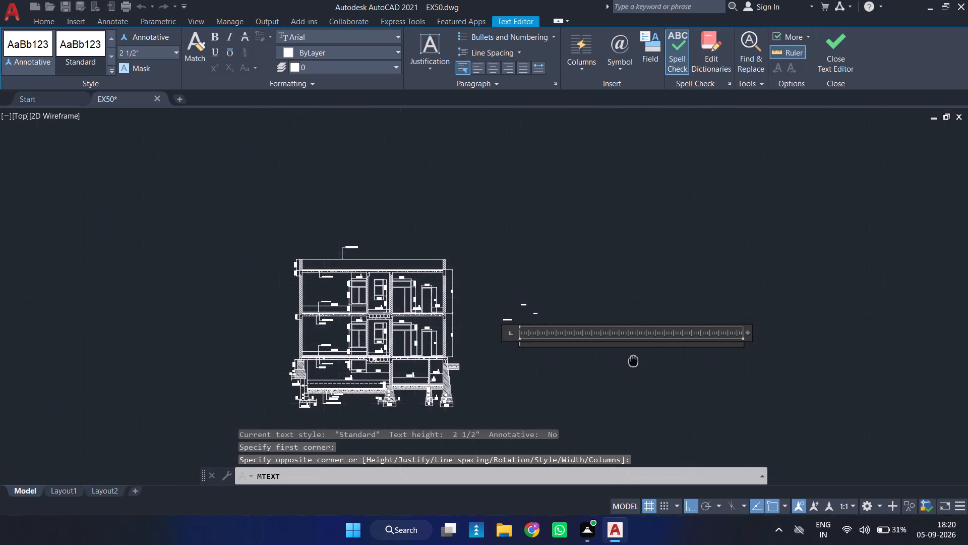
middle_click_drag(619, 366, 538, 380)
scroll(662, 347, "up", 2)
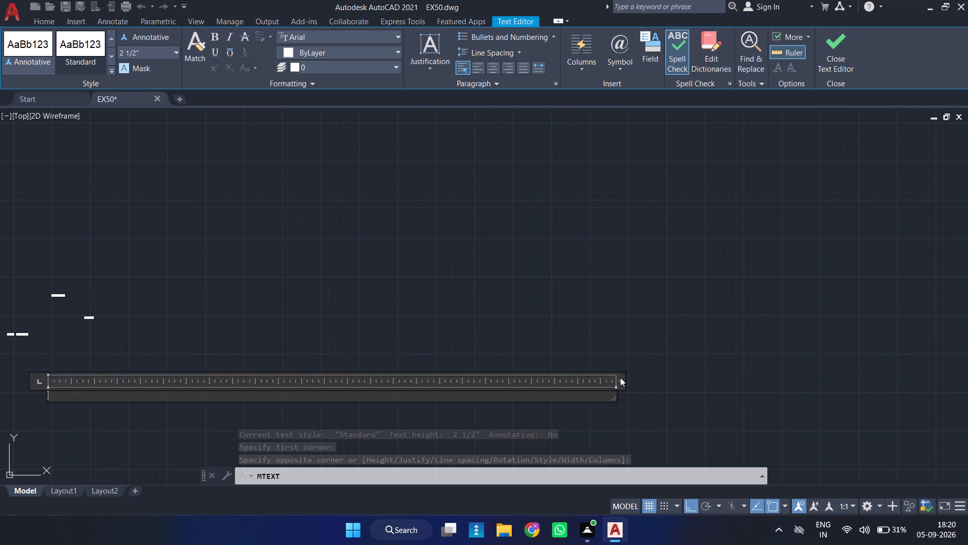
left_click(617, 378)
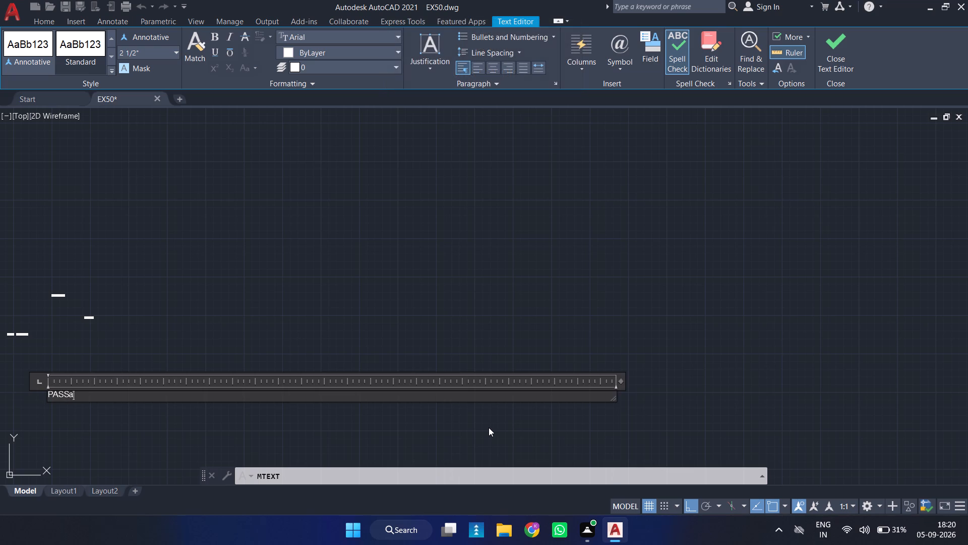
key("BackSpace")
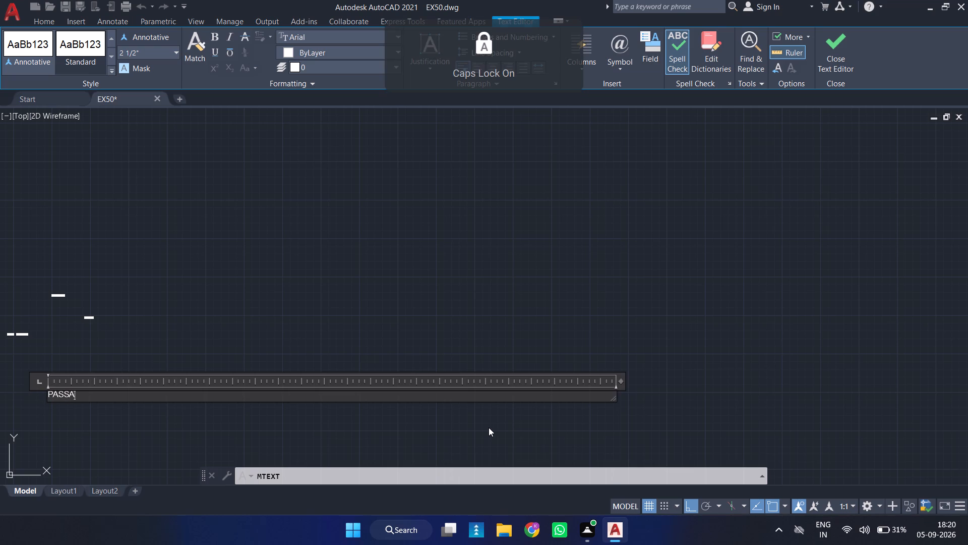
type("GE")
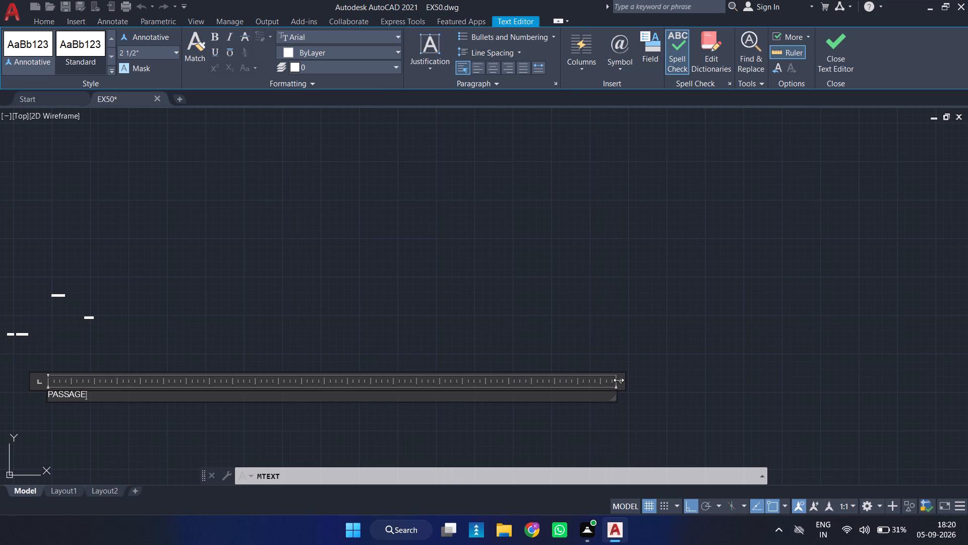
left_click_drag(619, 380, 87, 402)
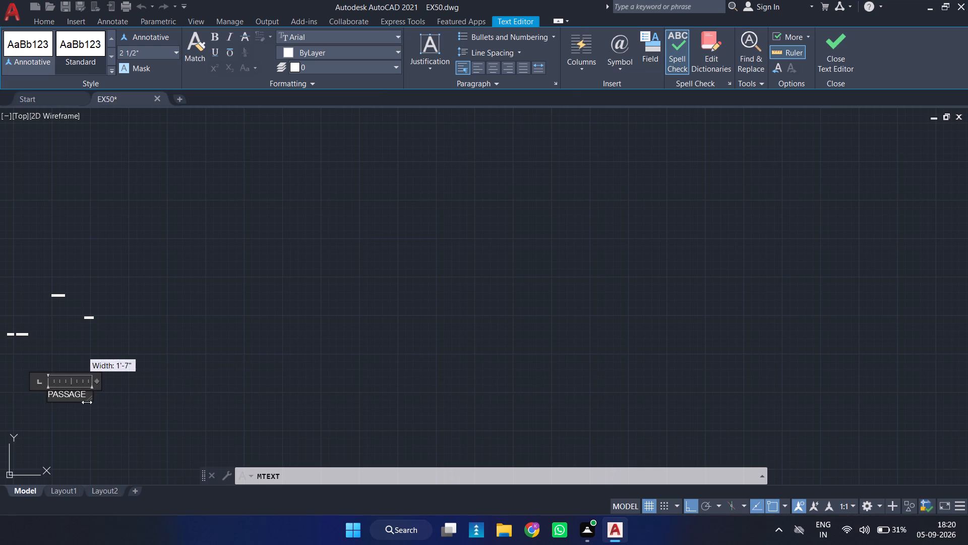
left_click_drag(87, 402, 86, 403)
key("Escape")
key("Return")
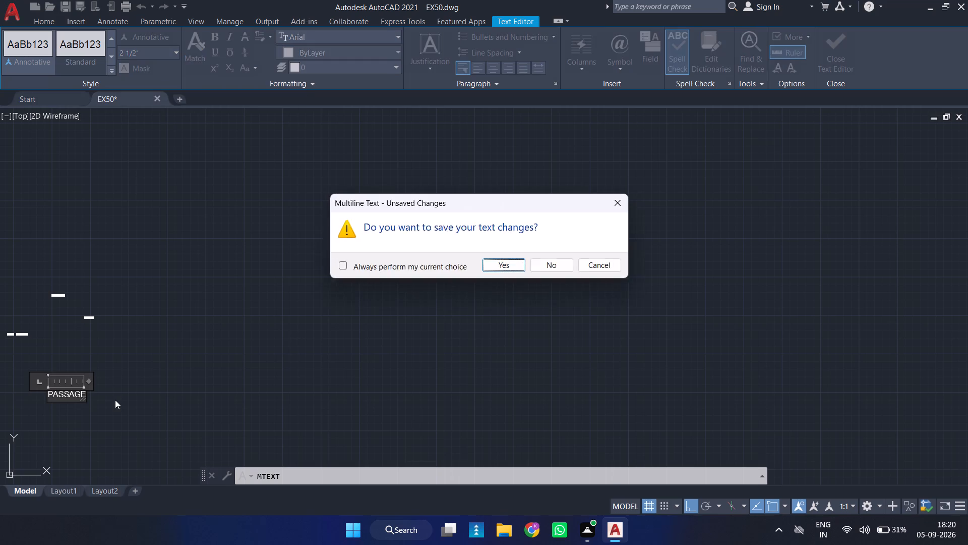
left_click(86, 344)
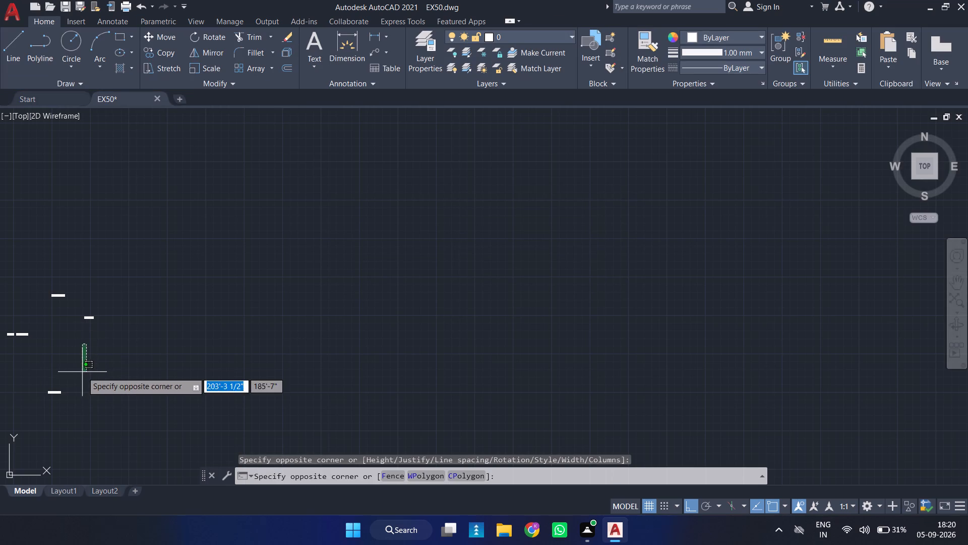
left_click(82, 372)
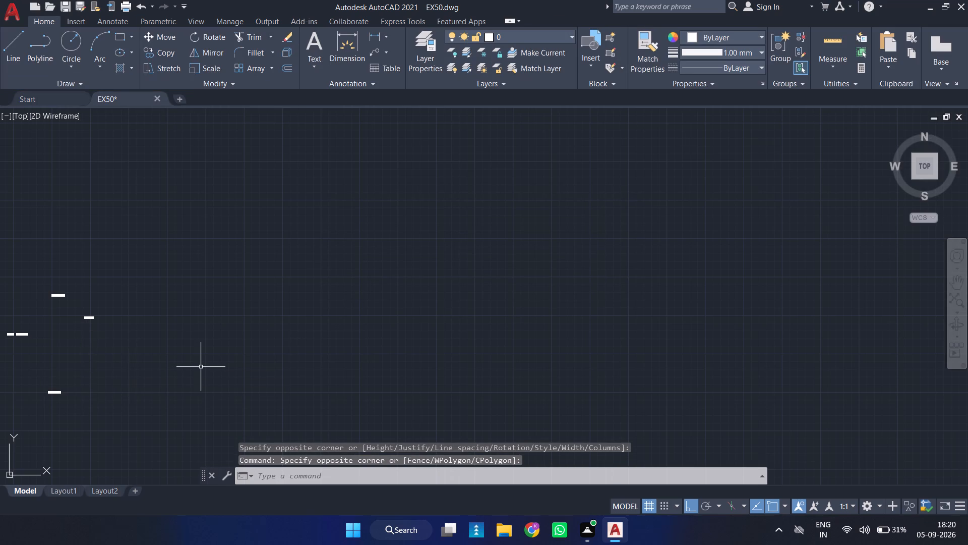
Add a multiline text label reading KITCHEN in the empty space below the OFFICE label.
middle_click_drag(200, 366, 238, 335)
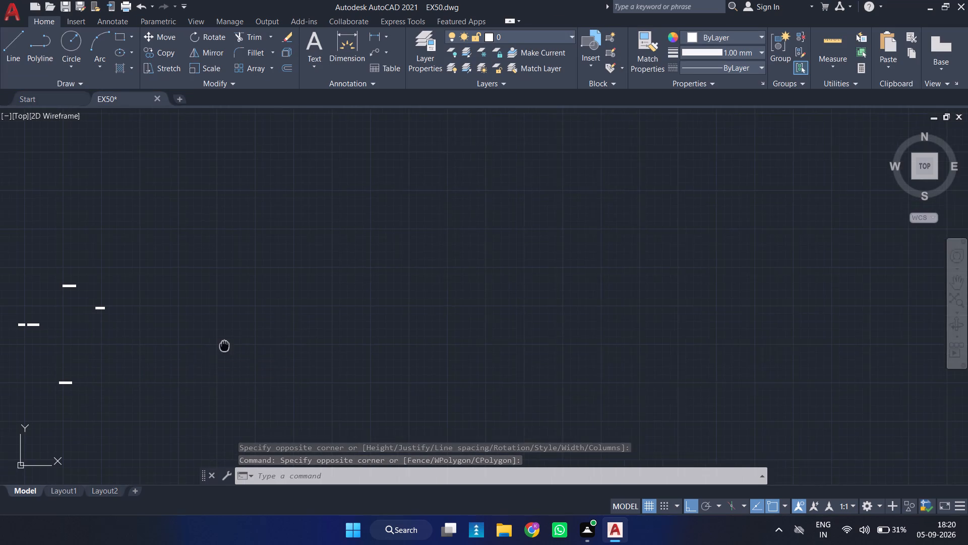
middle_click_drag(238, 335, 478, 322)
scroll(371, 314, "up", 2)
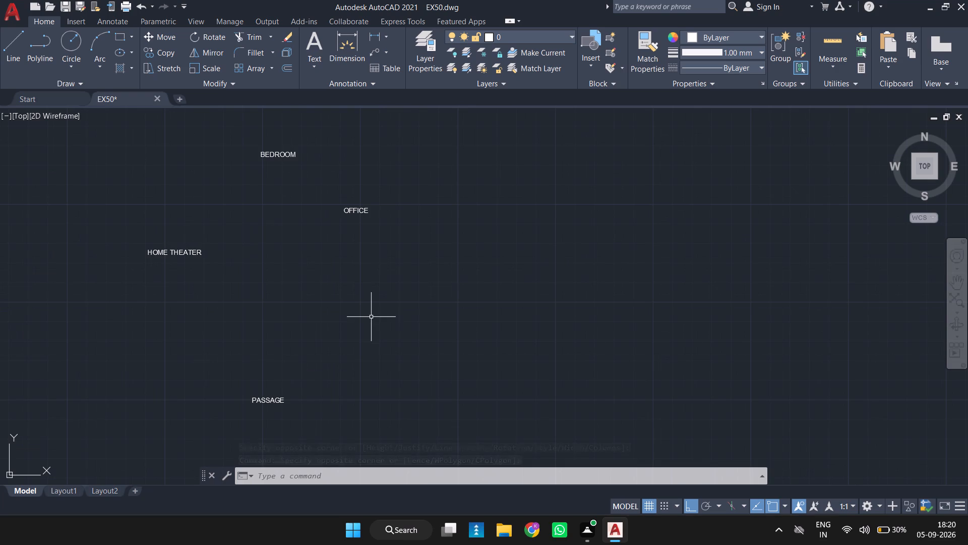
key("space")
left_click(333, 284)
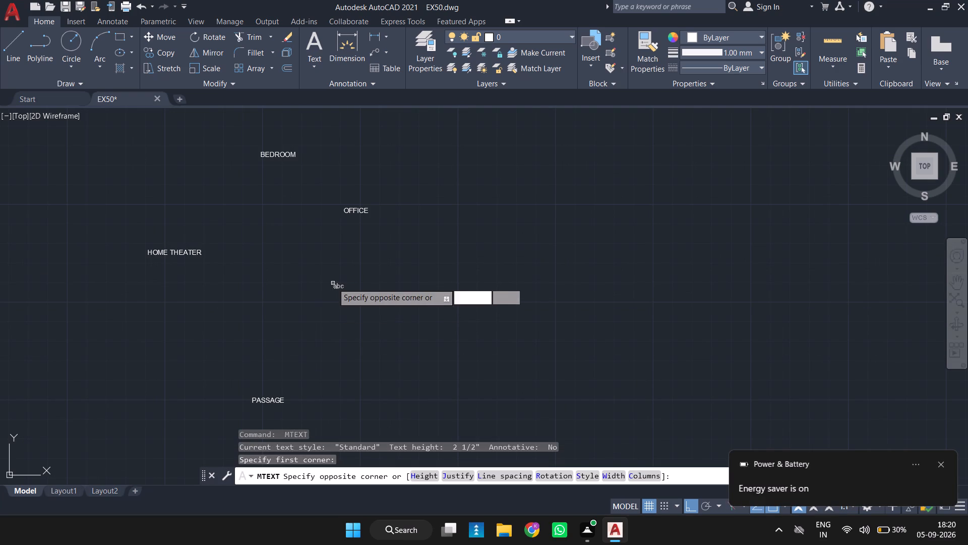
left_click(336, 309)
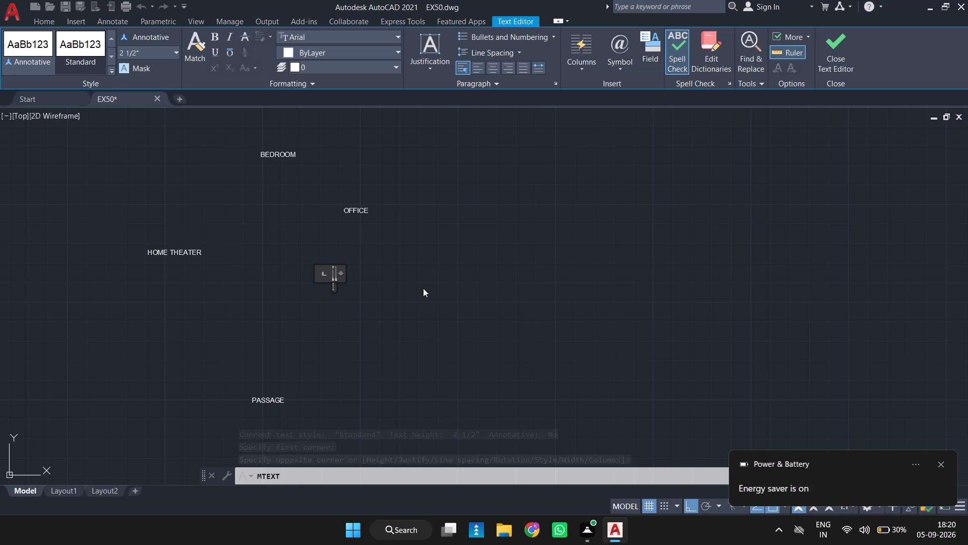
type("KITCHWN")
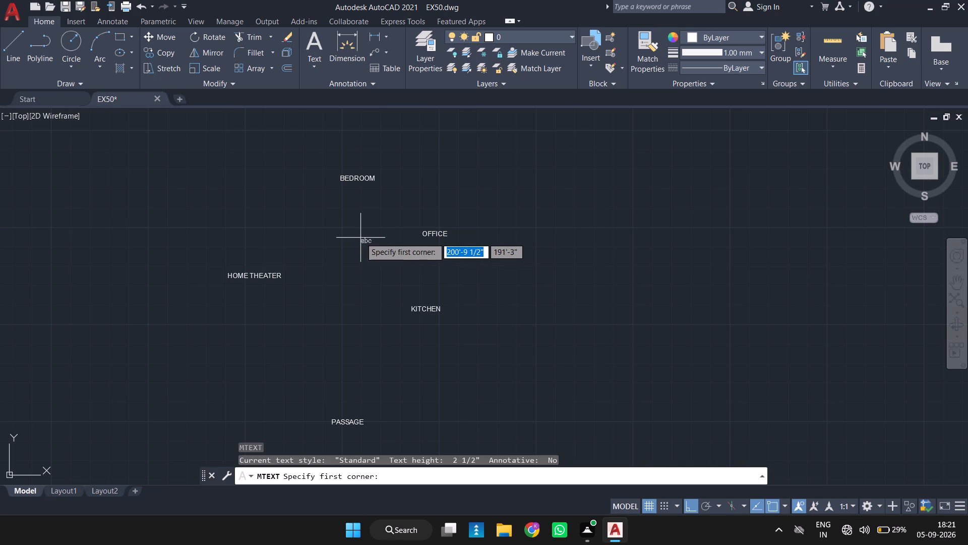
Add a multiline text label reading TOILET between the BEDROOM and KITCHEN labels, beside OFFICE.
left_click(358, 238)
left_click(356, 274)
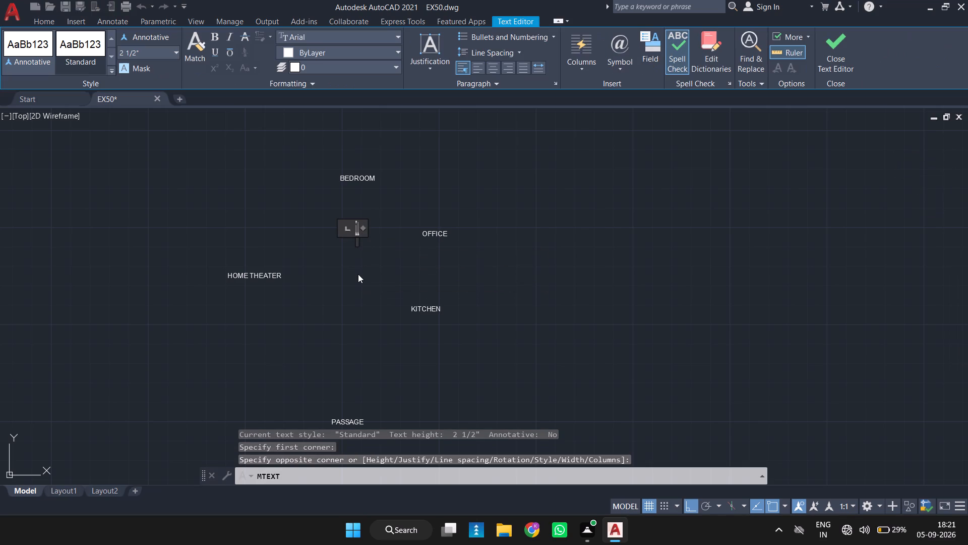
type("TOIL")
type("ET")
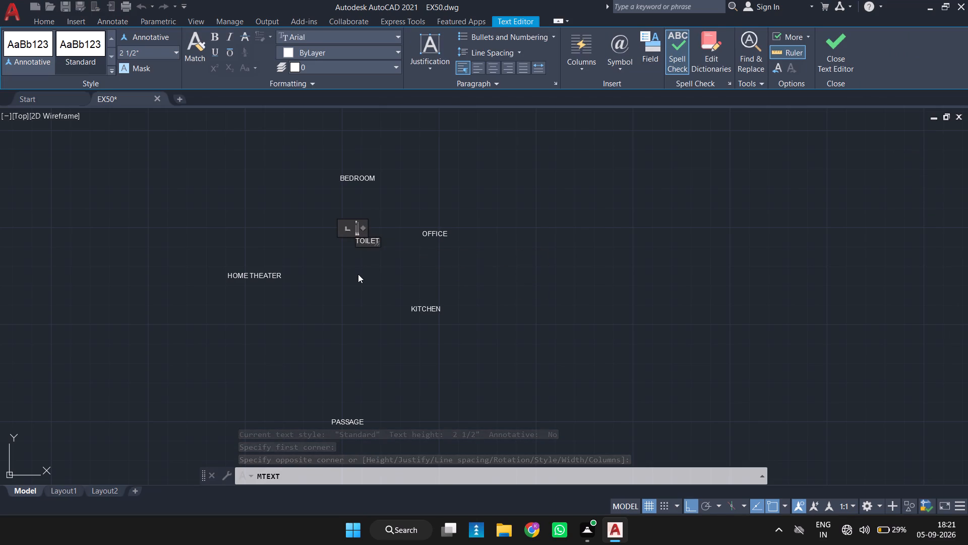
key("Escape")
key("Return")
Set the text height of all six room-name labels to 9" in their properties.
scroll(377, 237, "down", 2)
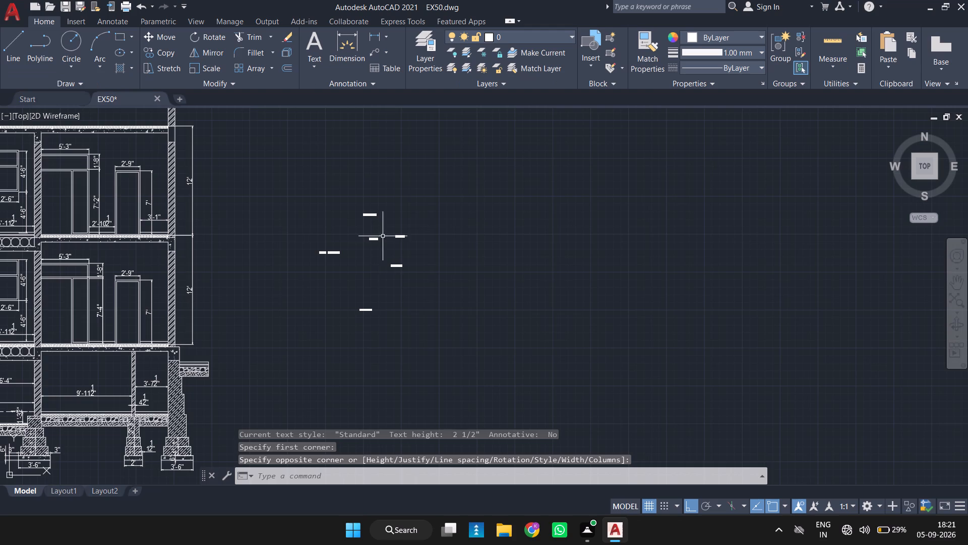
left_click(478, 174)
left_click(300, 335)
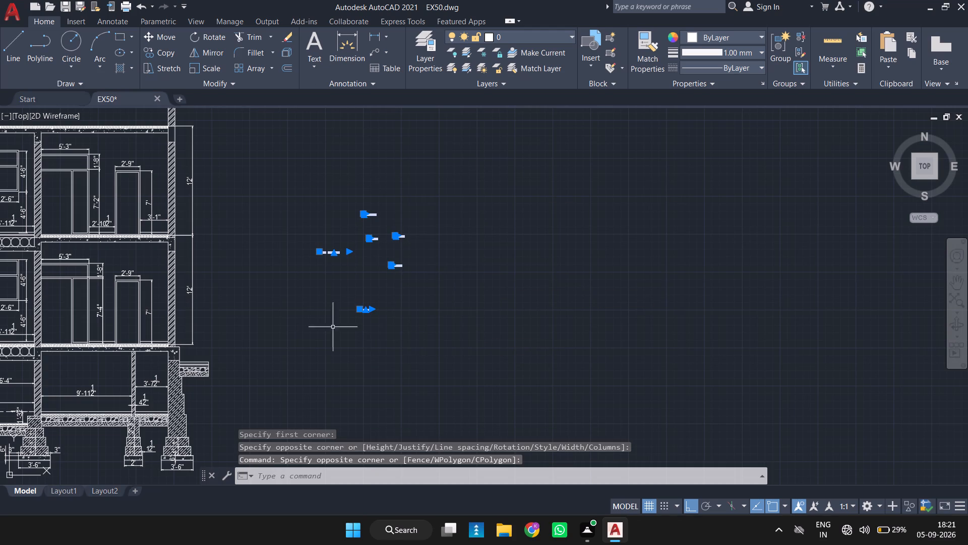
type("PR")
key("Return")
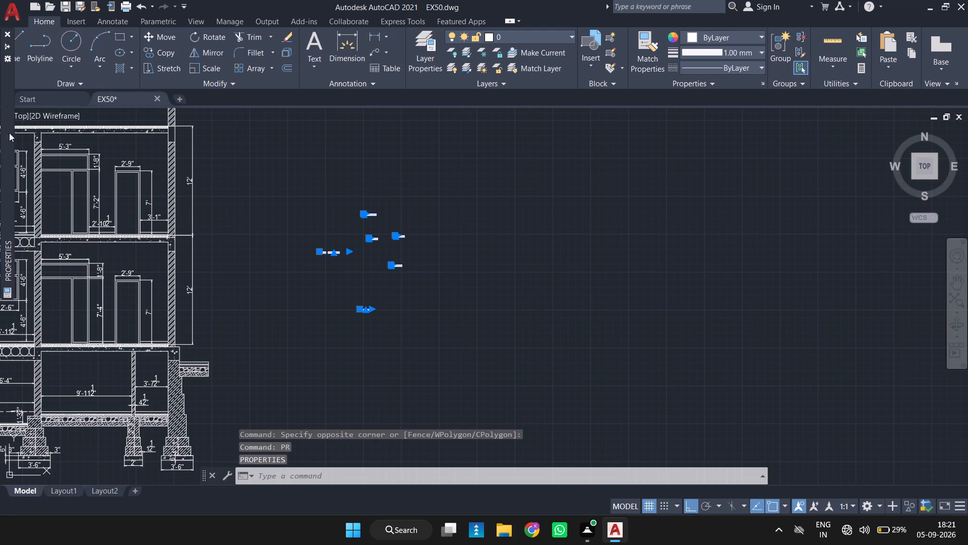
left_click(448, 187)
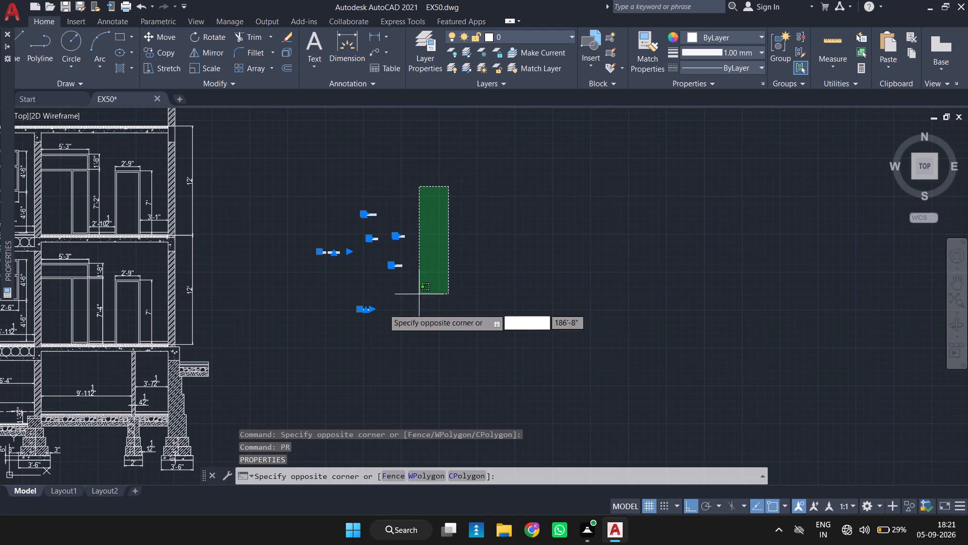
left_click(297, 336)
type("PR")
key("Return")
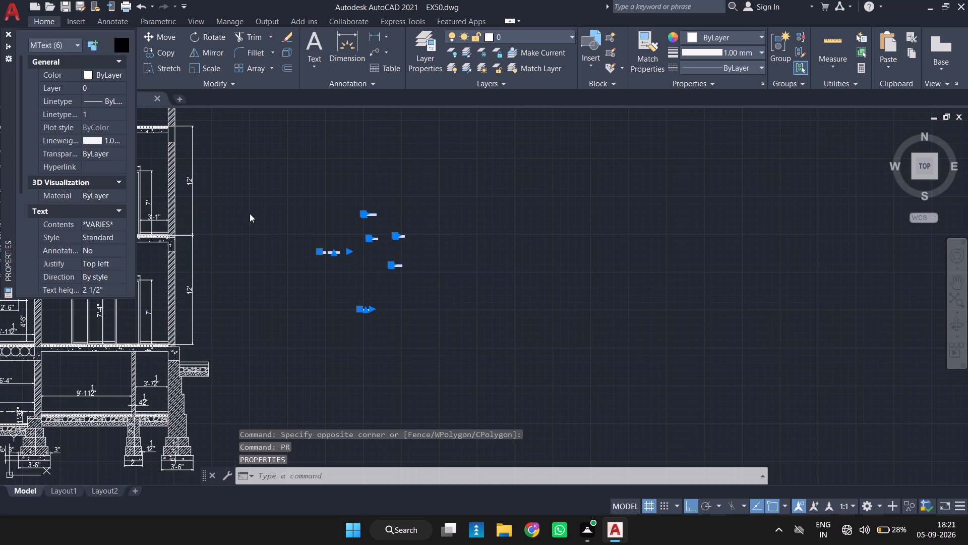
scroll(95, 154, "down", 2)
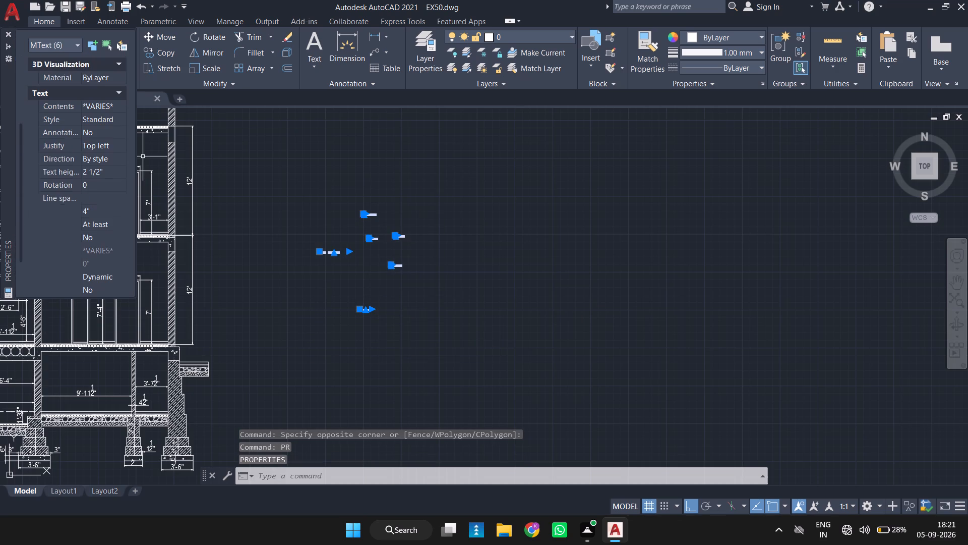
left_click(106, 170)
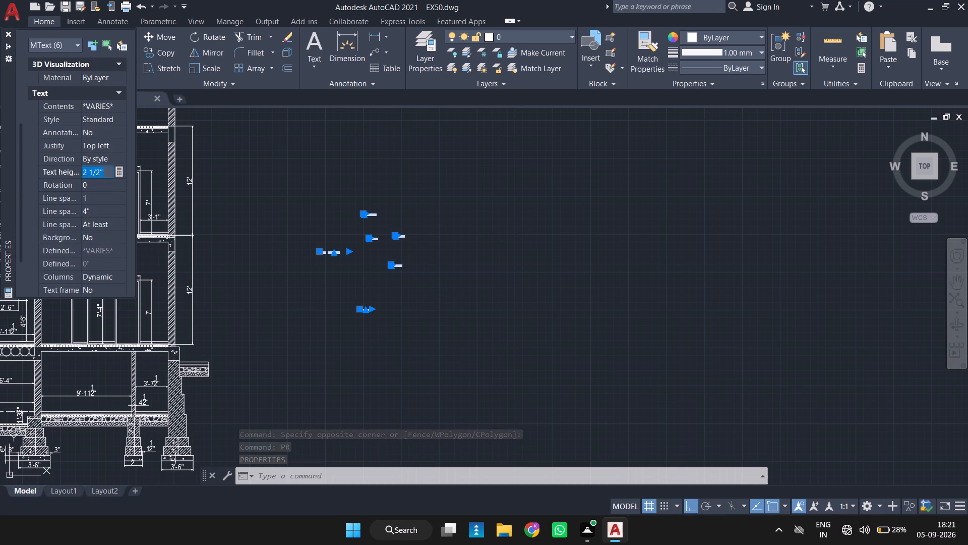
key("BackSpace")
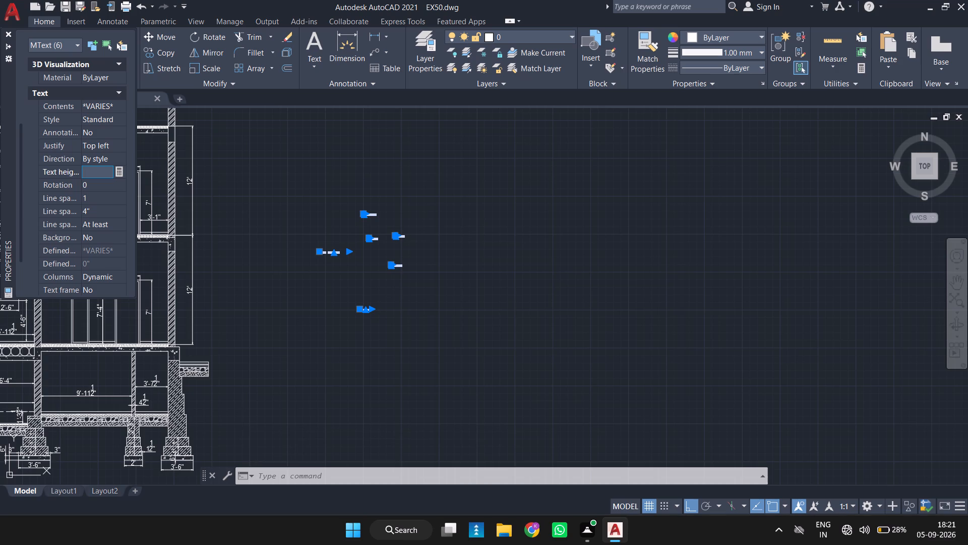
key("9")
key("Return")
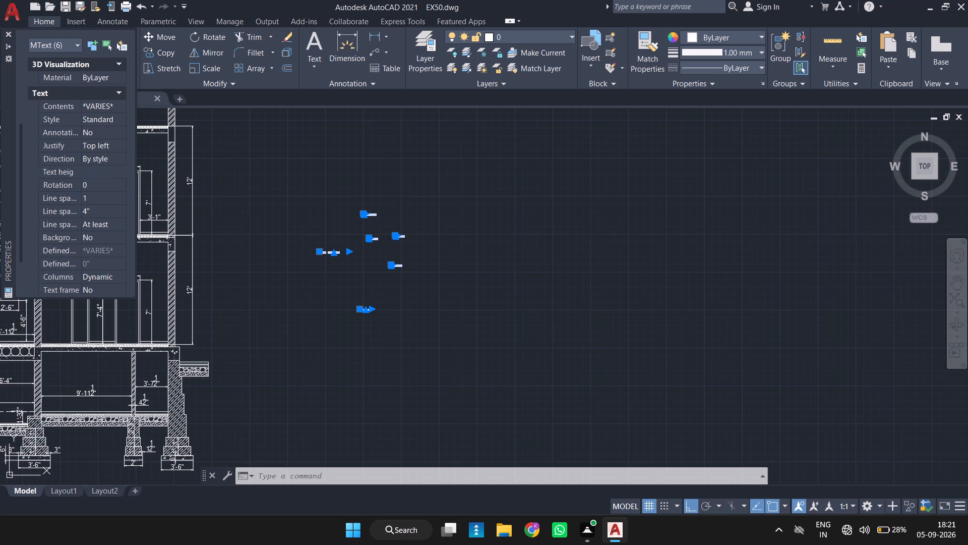
key("Escape")
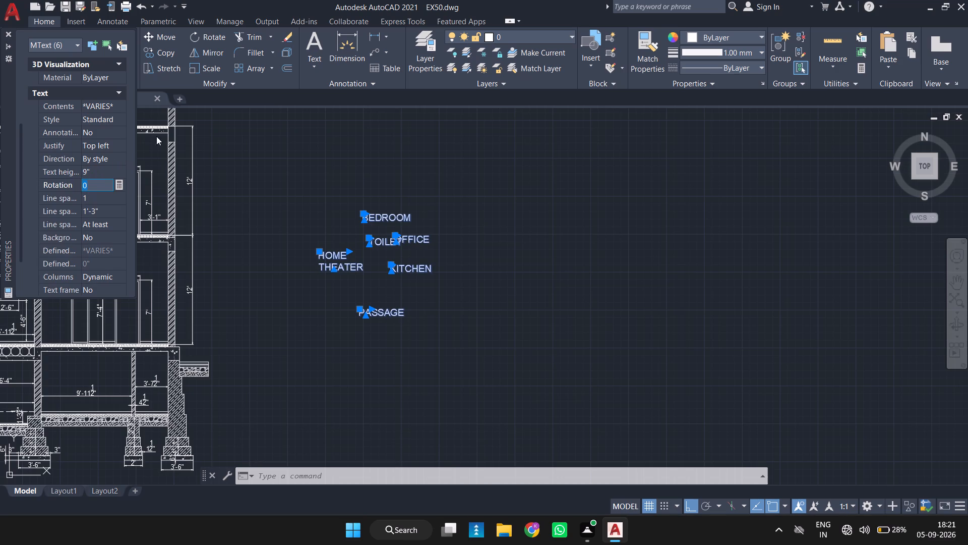
left_click(4, 32)
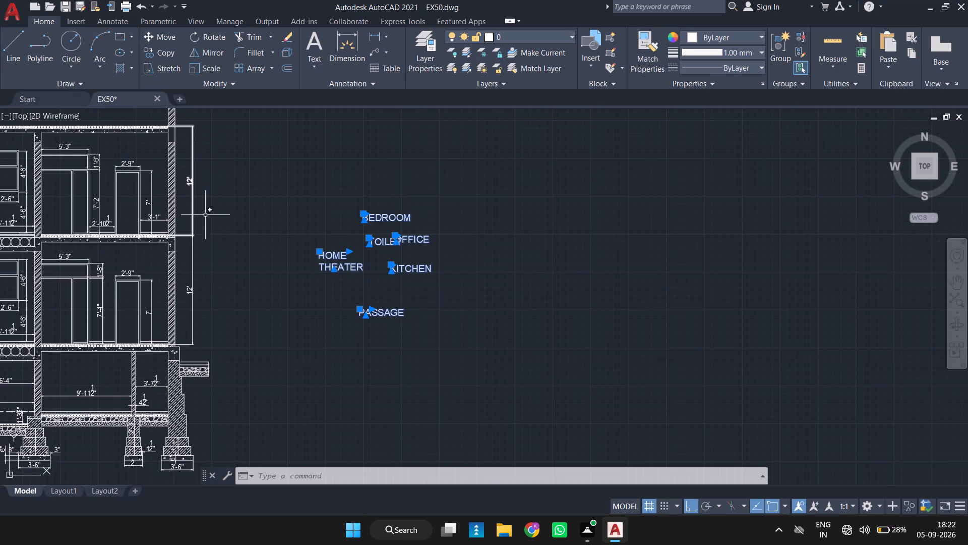
Turn off Ortho and move the HOME THEATER label into the large basement room, beside the SLAB-6" note.
middle_click_drag(245, 219, 490, 235)
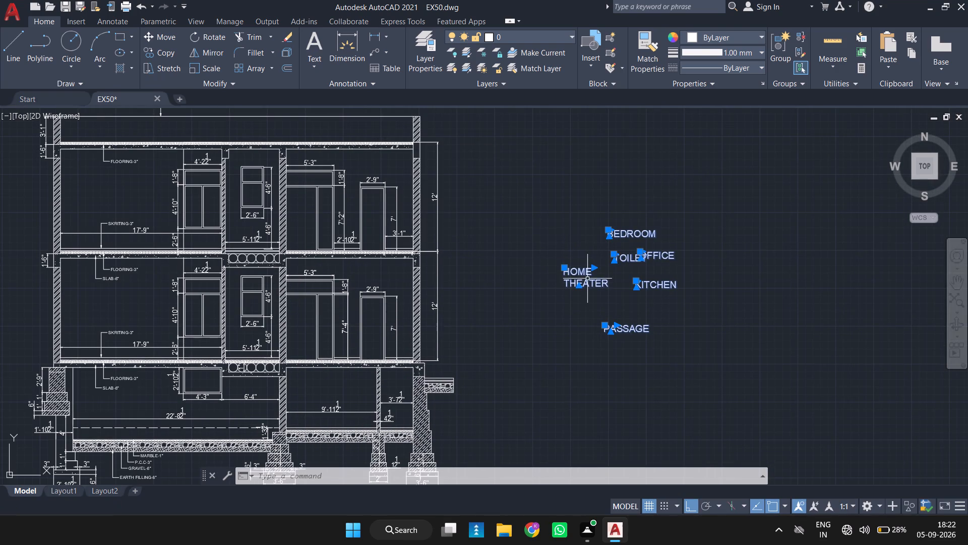
left_click(565, 266)
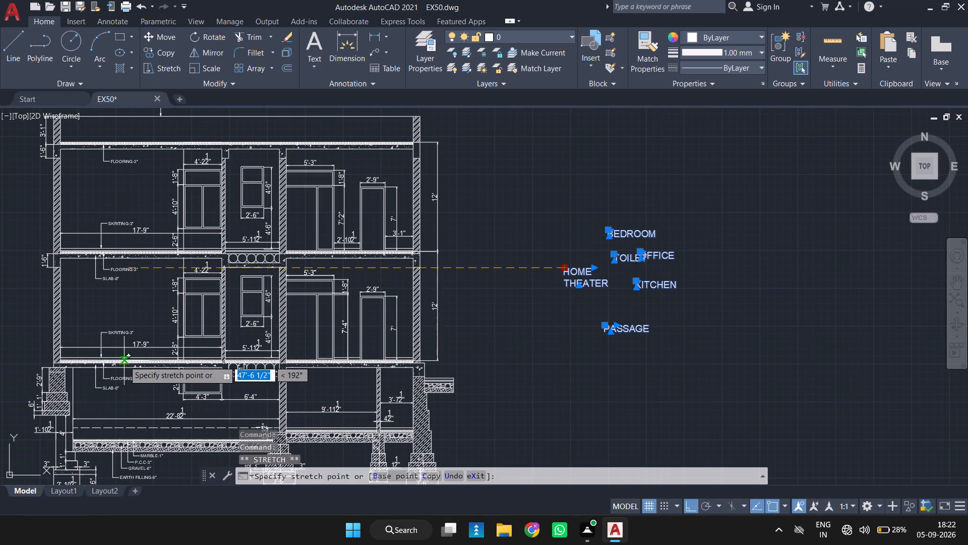
key("F8")
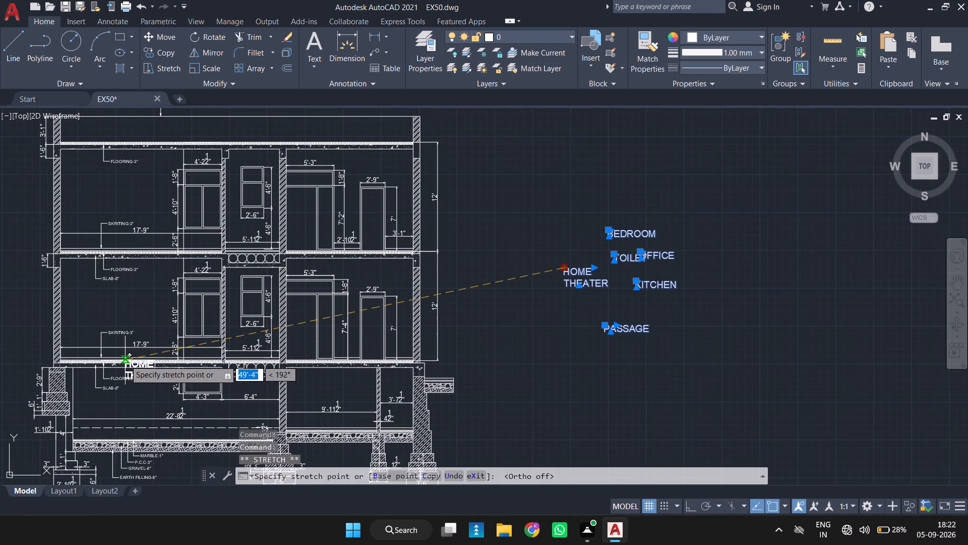
middle_click_drag(127, 390, 128, 292)
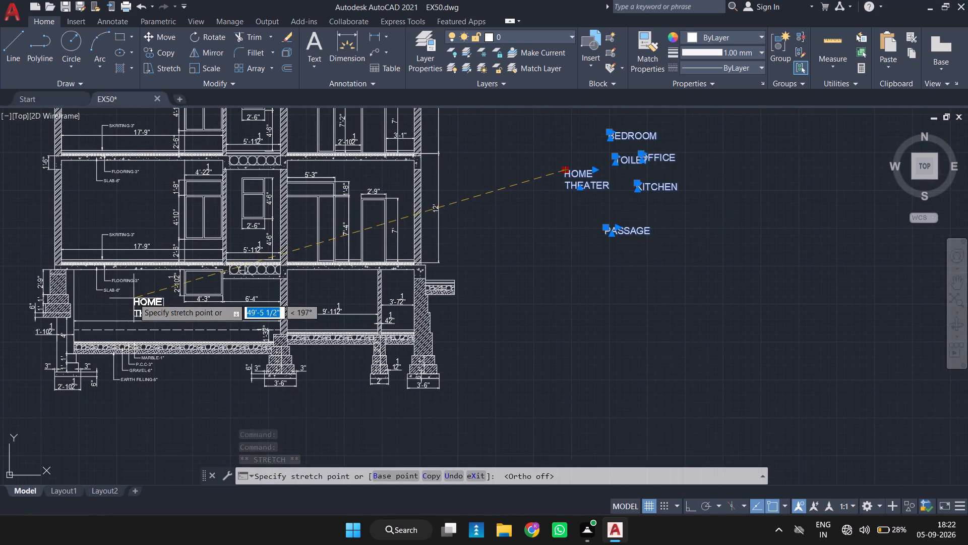
scroll(134, 298, "up", 1)
left_click(112, 295)
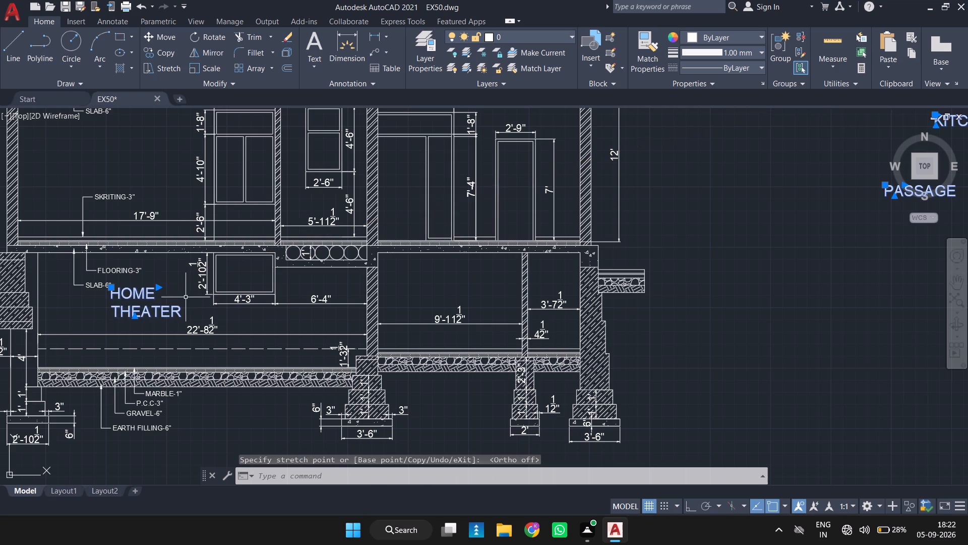
Shift the HOME THEATER label straight down, clear of the SLAB-6" note and just above the dashed line.
scroll(140, 297, "up", 2)
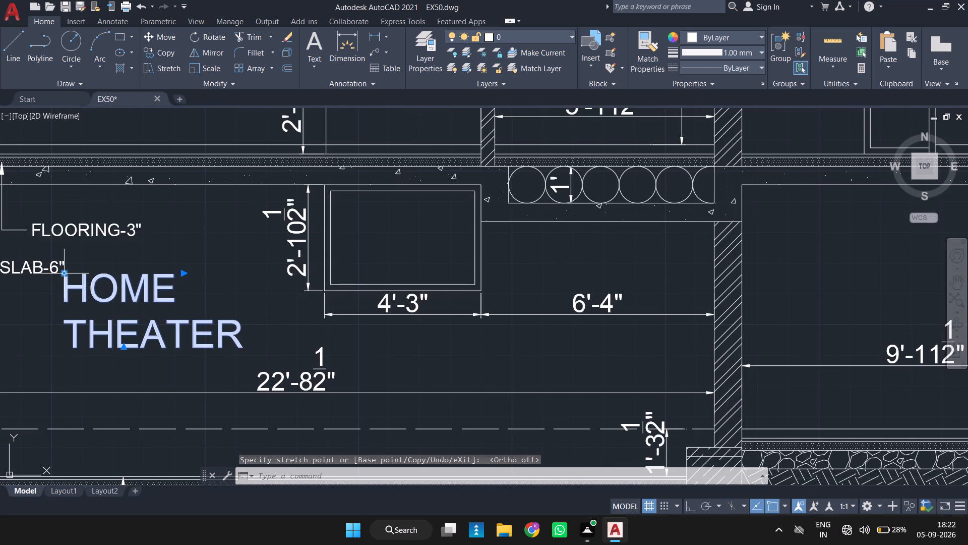
left_click(63, 271)
left_click(74, 305)
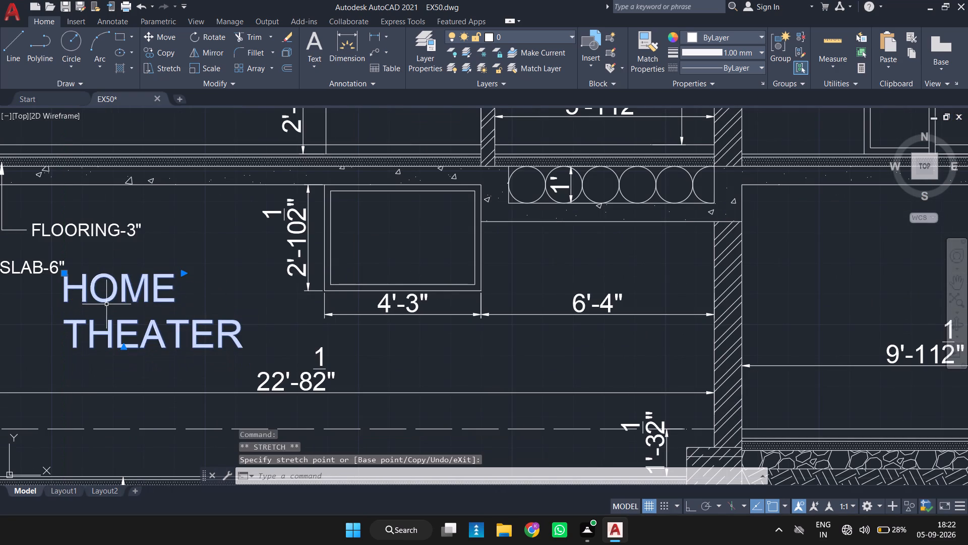
left_click(60, 275)
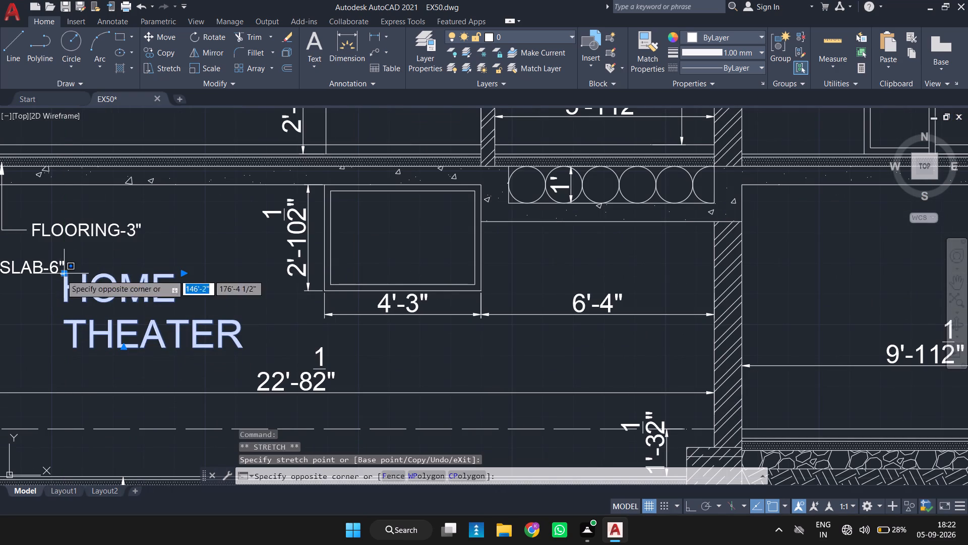
left_click(61, 275)
left_click(65, 270)
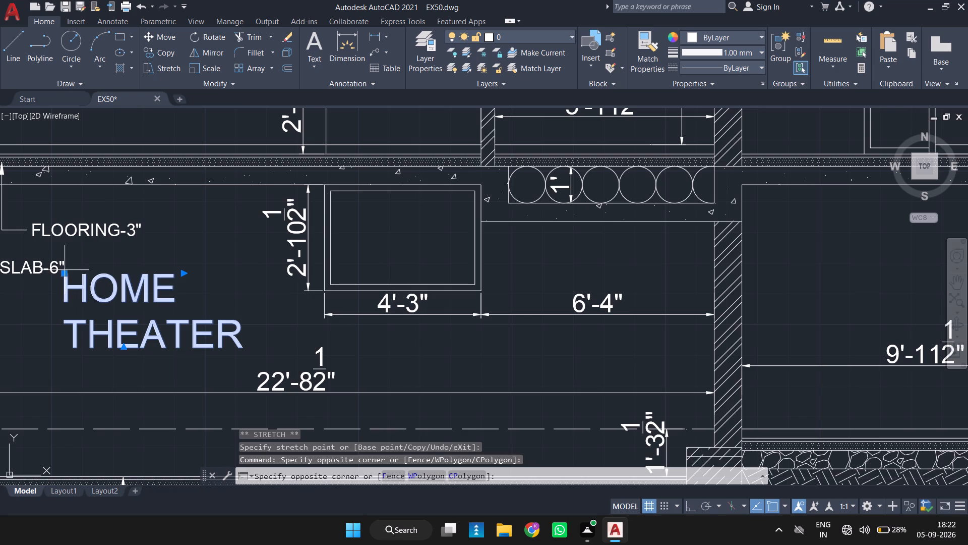
left_click(65, 275)
left_click(65, 275)
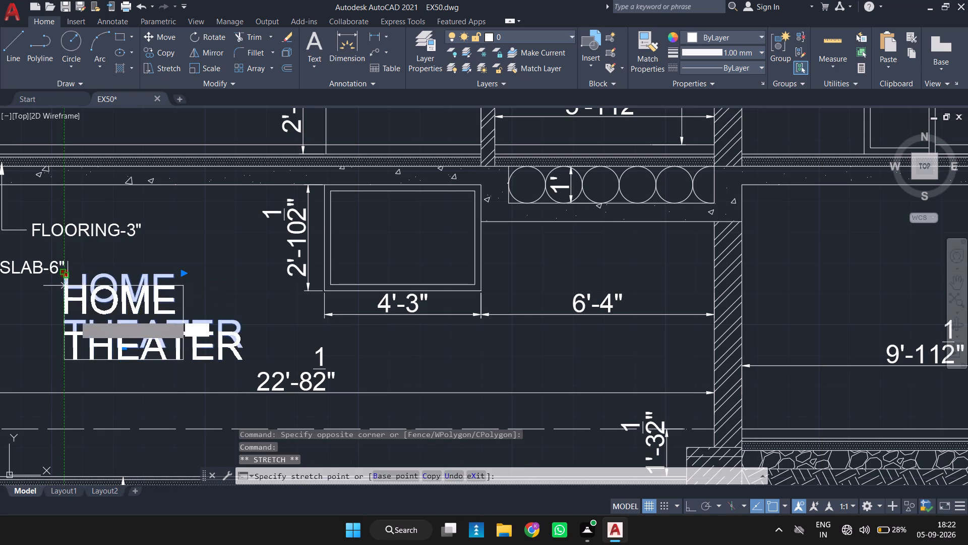
left_click(72, 317)
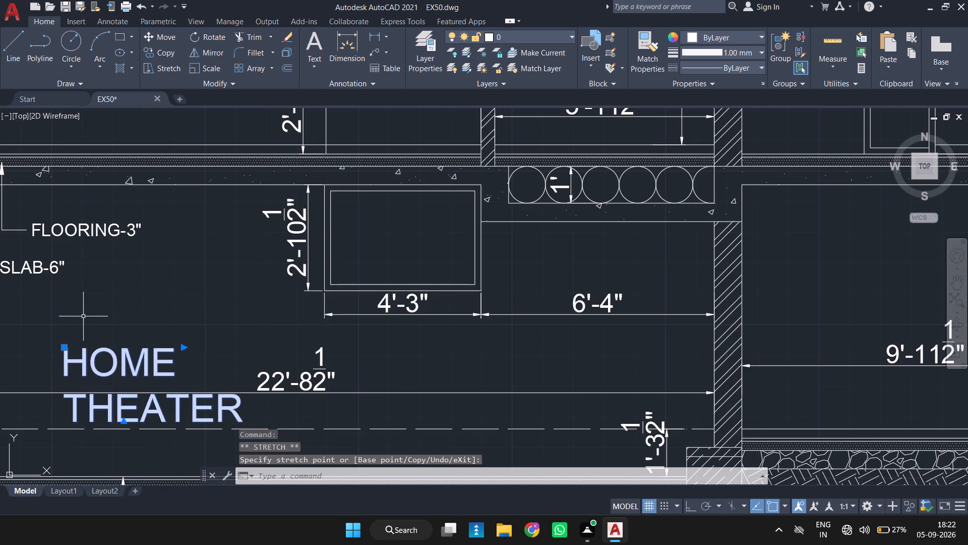
Move the KITCHEN label into the middle storey's right-hand room, above the 2'-9" door dimension.
scroll(85, 316, "down", 2)
middle_click_drag(94, 324, 188, 296)
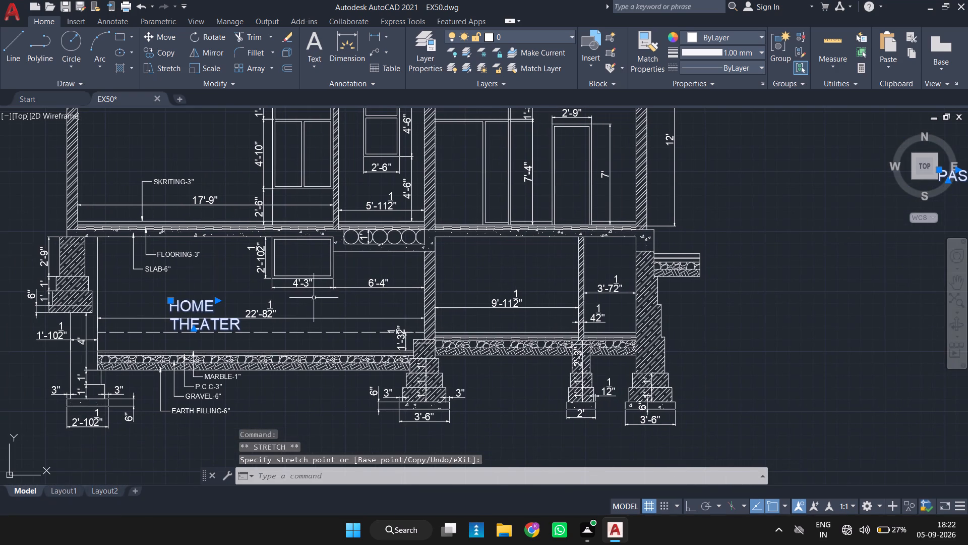
scroll(425, 280, "down", 2)
scroll(704, 207, "up", 2)
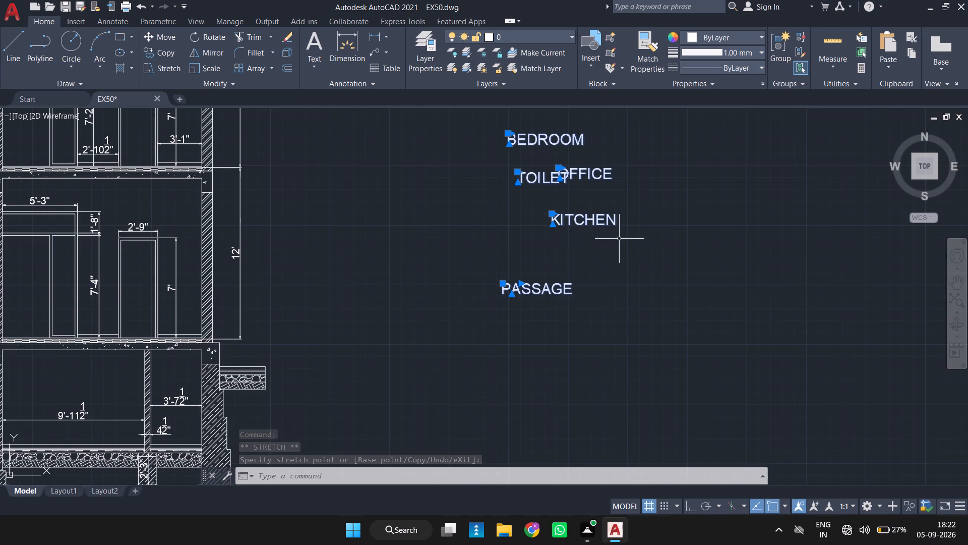
left_click(552, 212)
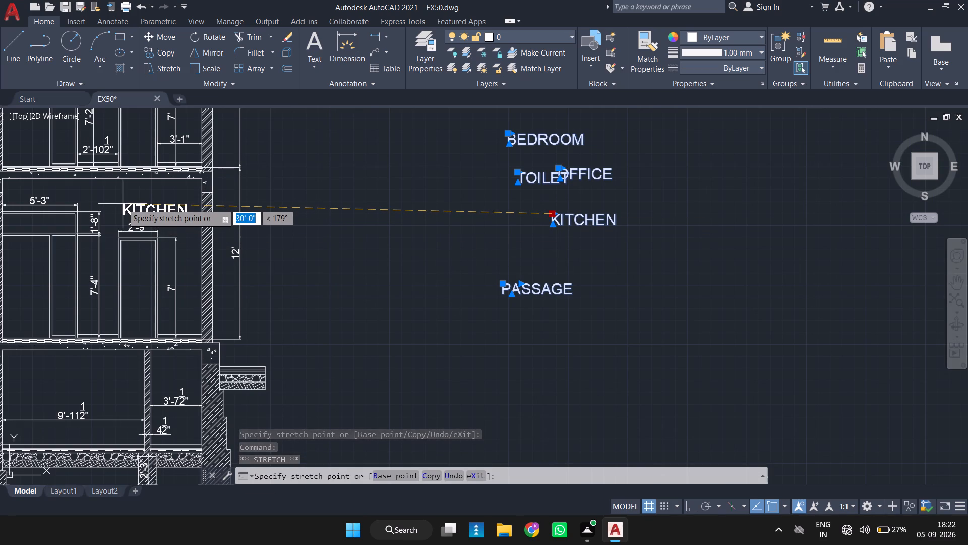
left_click(122, 198)
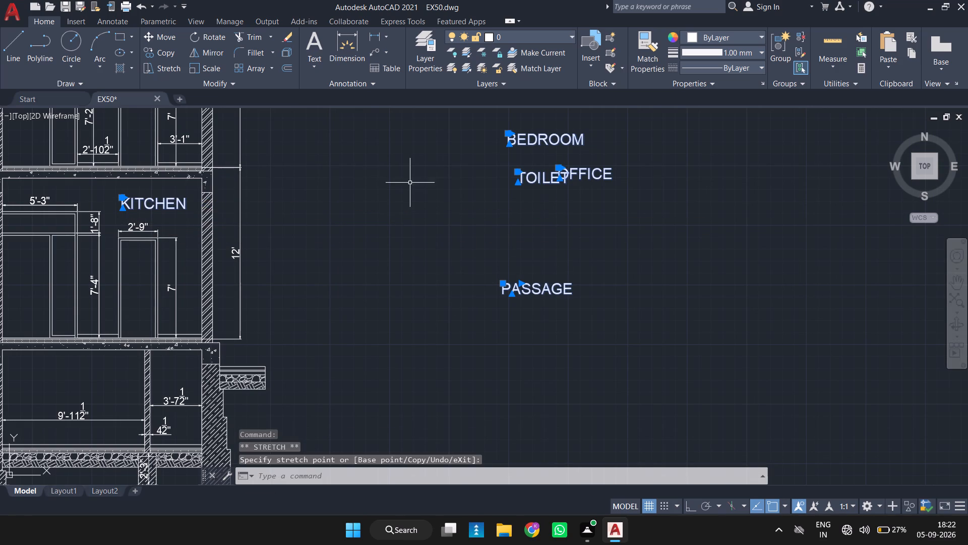
Move the TOILET label into the top storey's narrow central room, beneath the window's 2'-6" dimension.
left_click(516, 171)
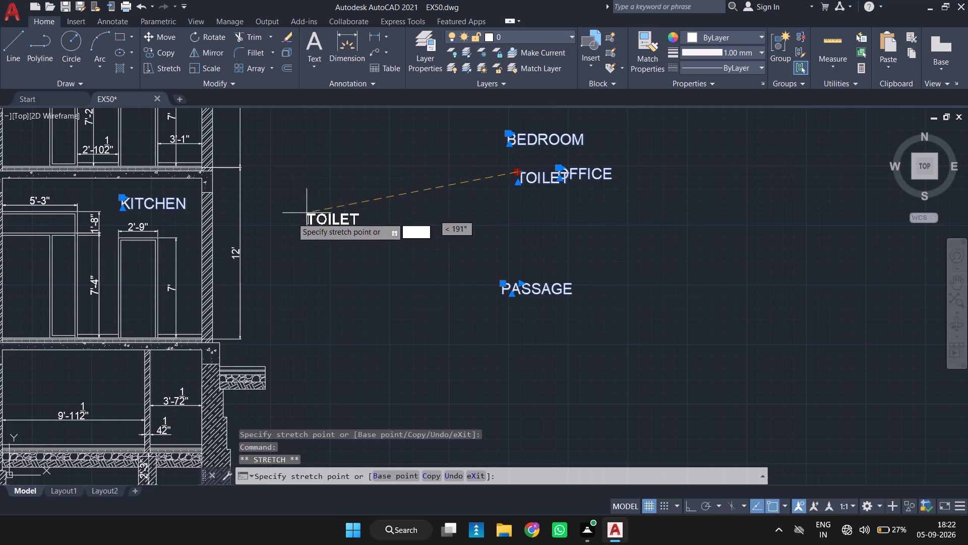
scroll(258, 215, "down", 2)
middle_click_drag(258, 214, 449, 223)
scroll(322, 198, "up", 3)
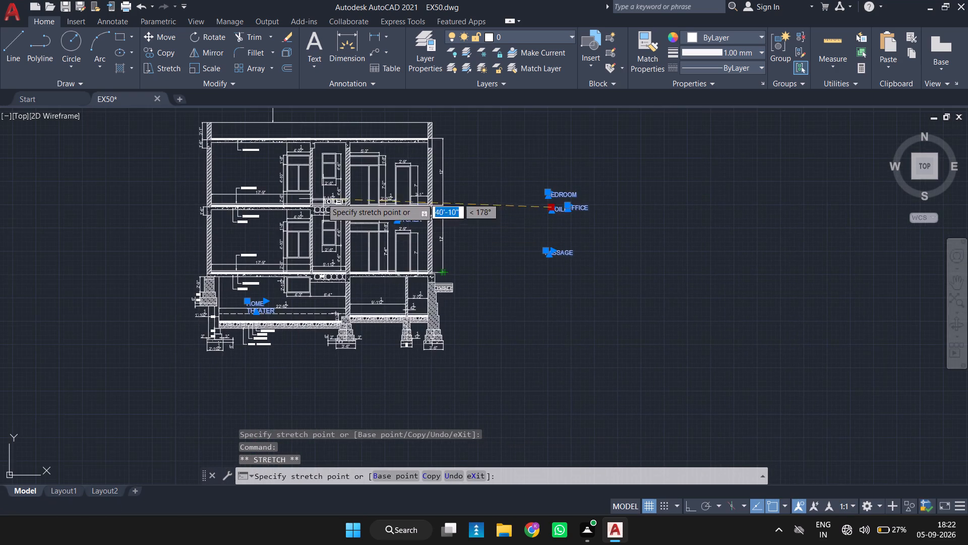
scroll(304, 181, "up", 1)
left_click(305, 181)
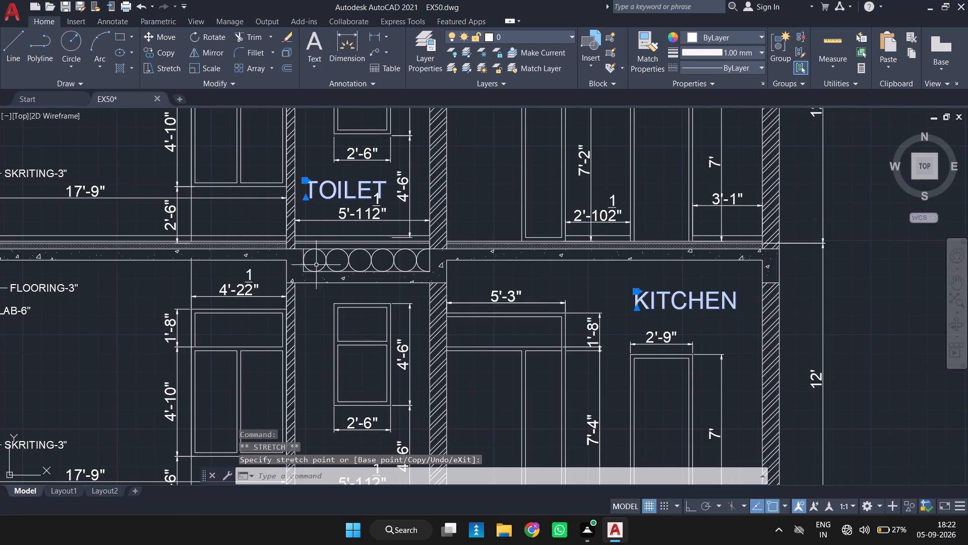
Copy all six selected room labels one storey down, placing the TOILET copy beneath the middle storey's 2'-6" window dimension.
type("CO")
key("Return")
left_click(305, 180)
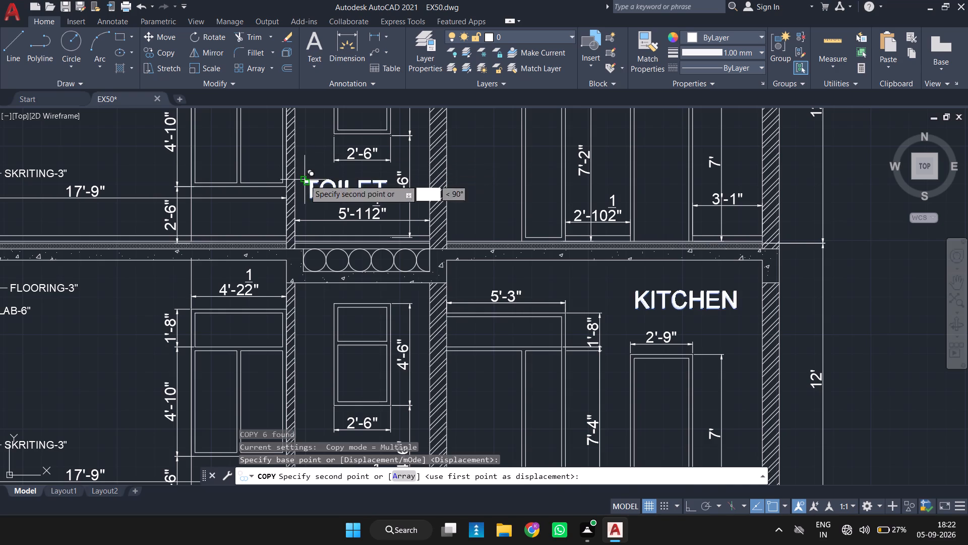
scroll(308, 340, "down", 2)
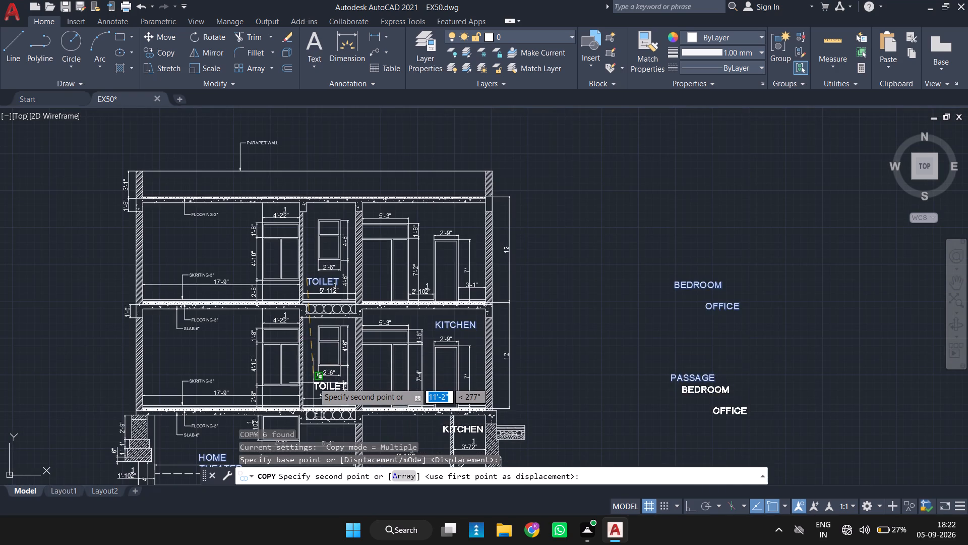
scroll(313, 381, "up", 5)
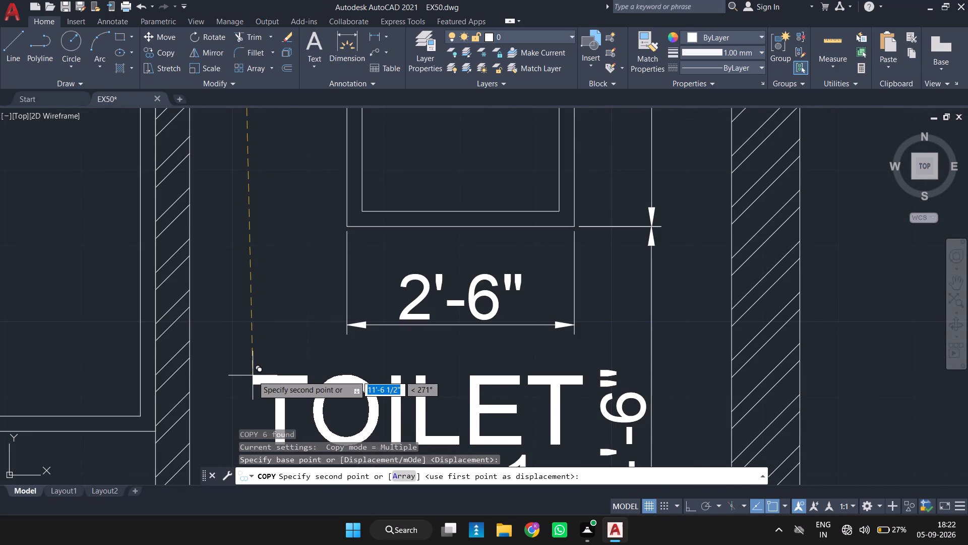
left_click(233, 375)
scroll(325, 345, "down", 4)
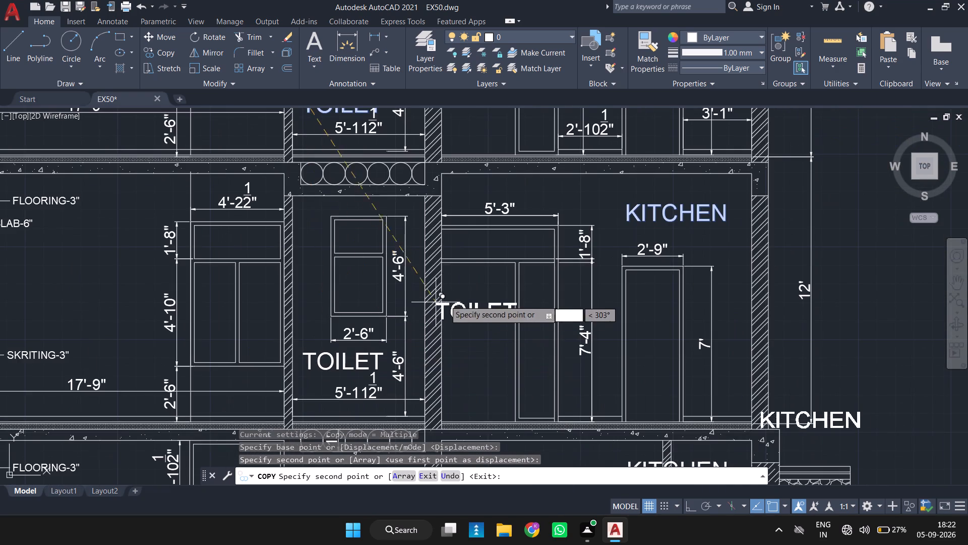
key("Escape")
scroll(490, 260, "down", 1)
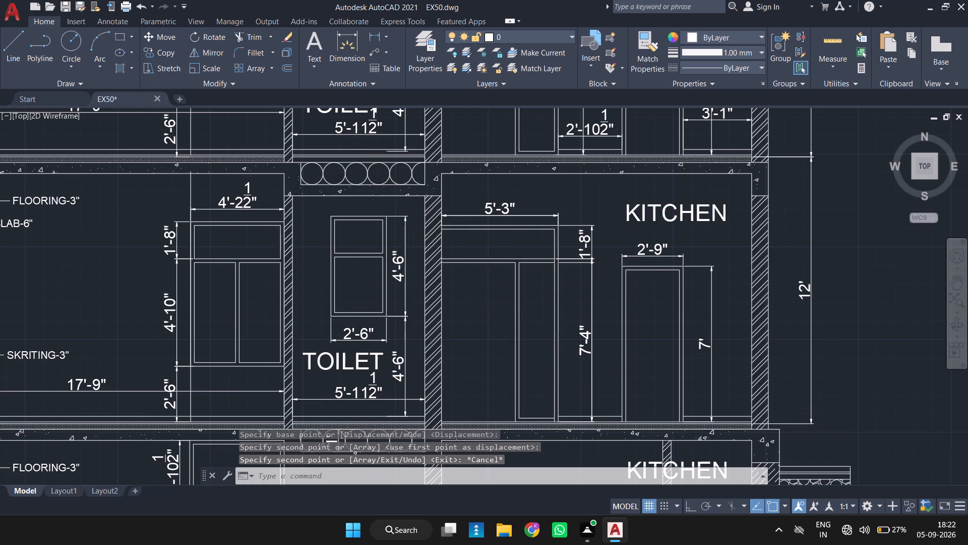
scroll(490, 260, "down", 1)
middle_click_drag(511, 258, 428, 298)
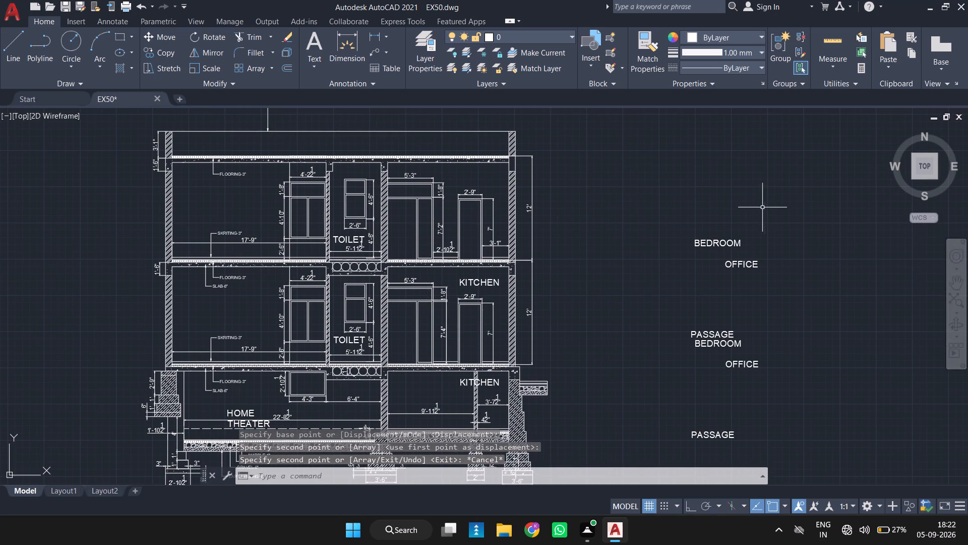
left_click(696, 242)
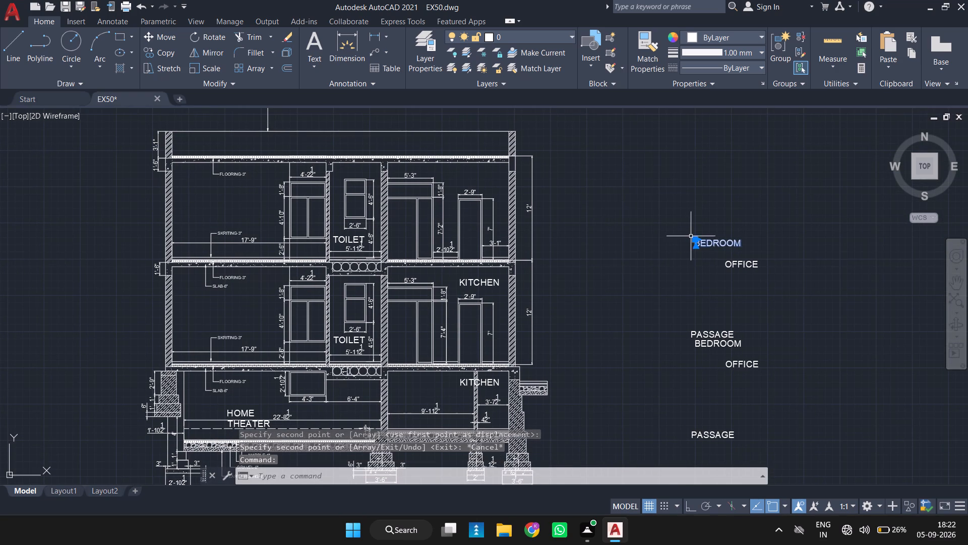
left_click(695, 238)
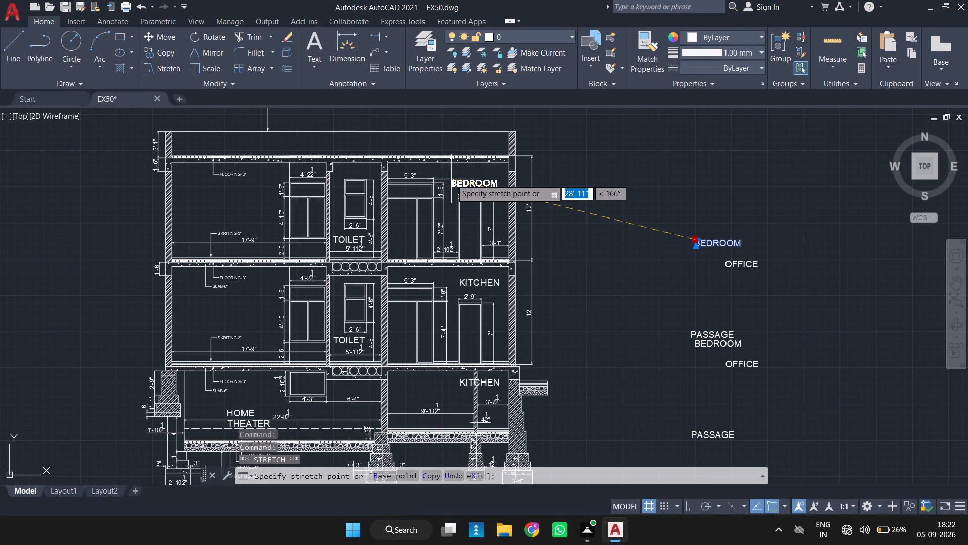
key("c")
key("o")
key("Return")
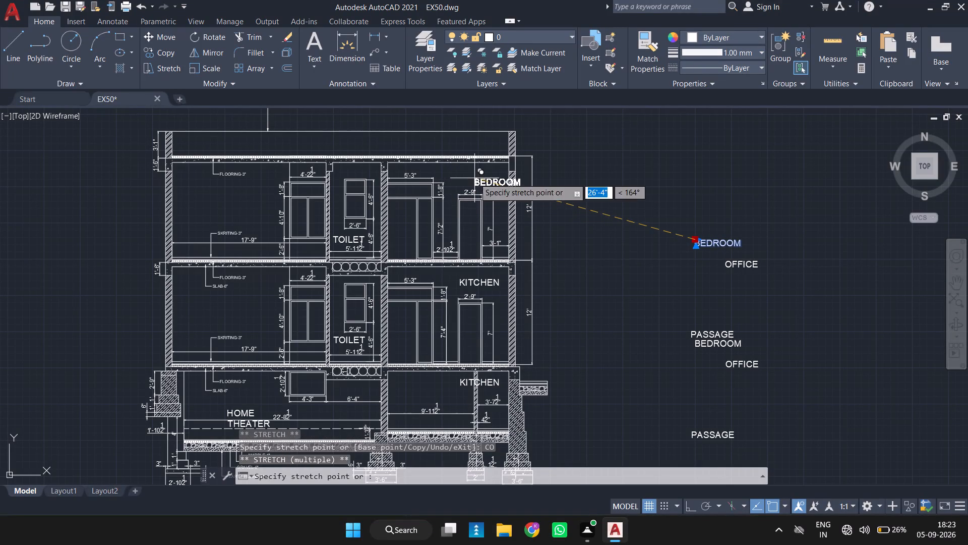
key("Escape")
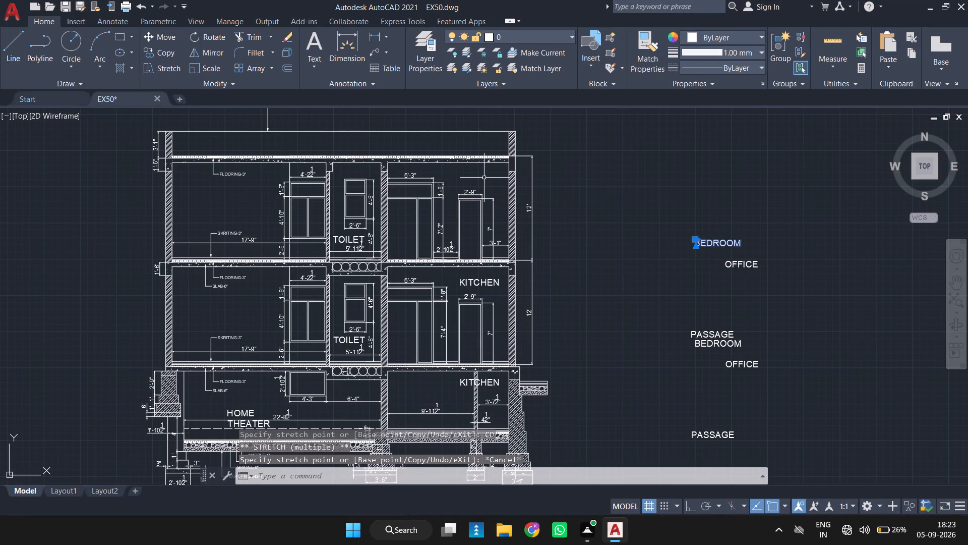
Copy the upper BEDROOM label into the top storey's right-hand and left-hand rooms and the middle storey's left-hand room.
type("CO")
key("Return")
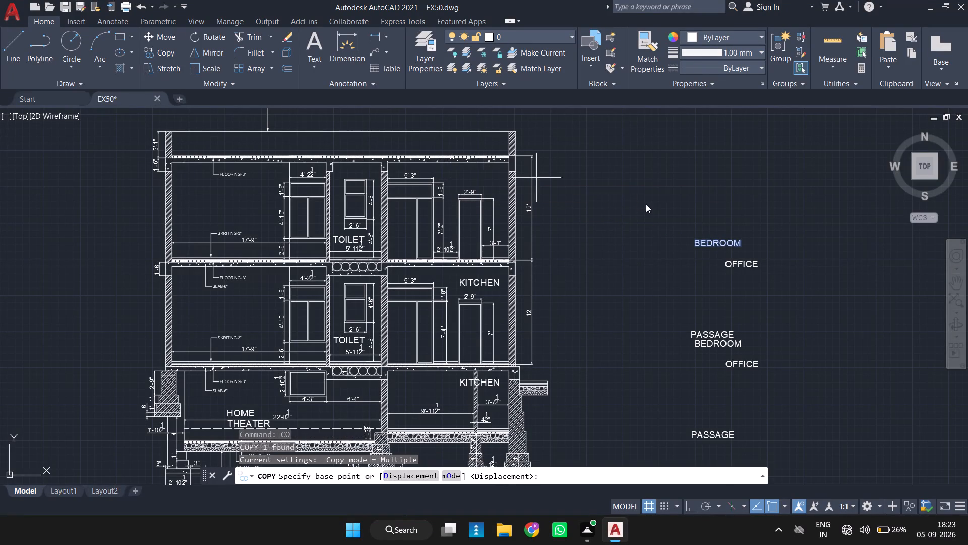
left_click(698, 238)
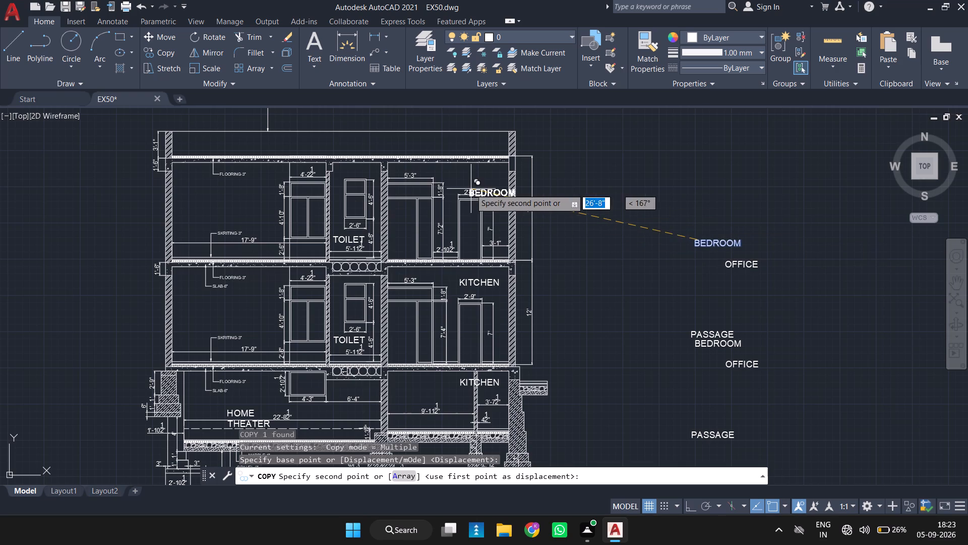
left_click(453, 174)
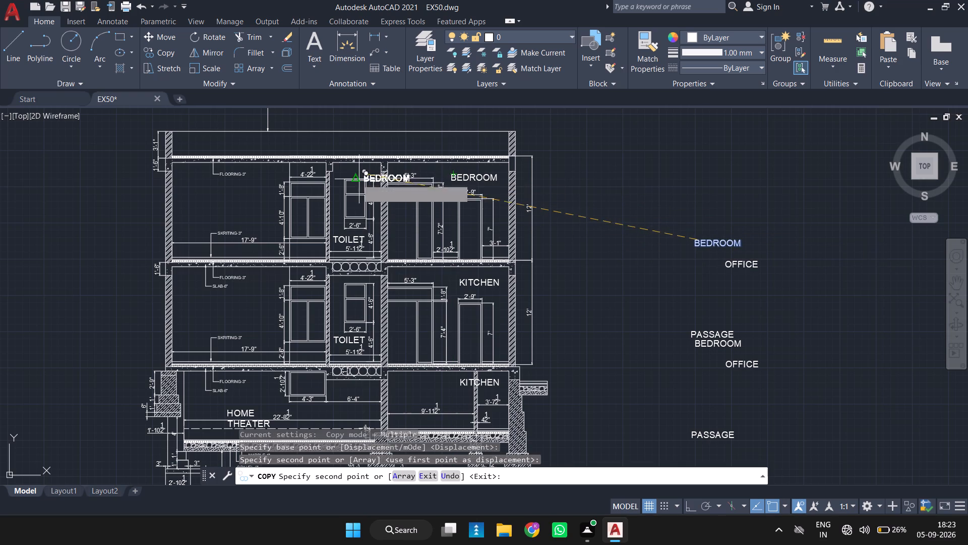
left_click(209, 198)
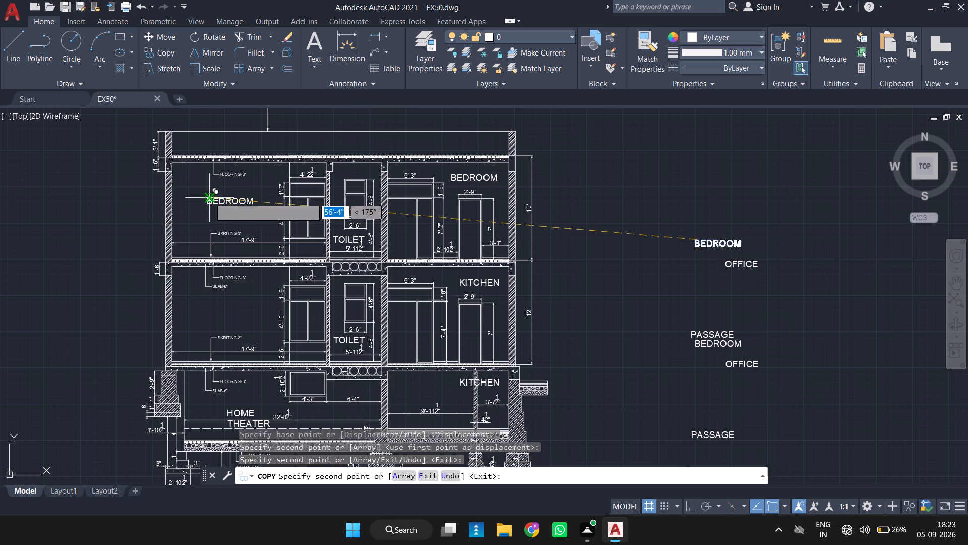
left_click(203, 302)
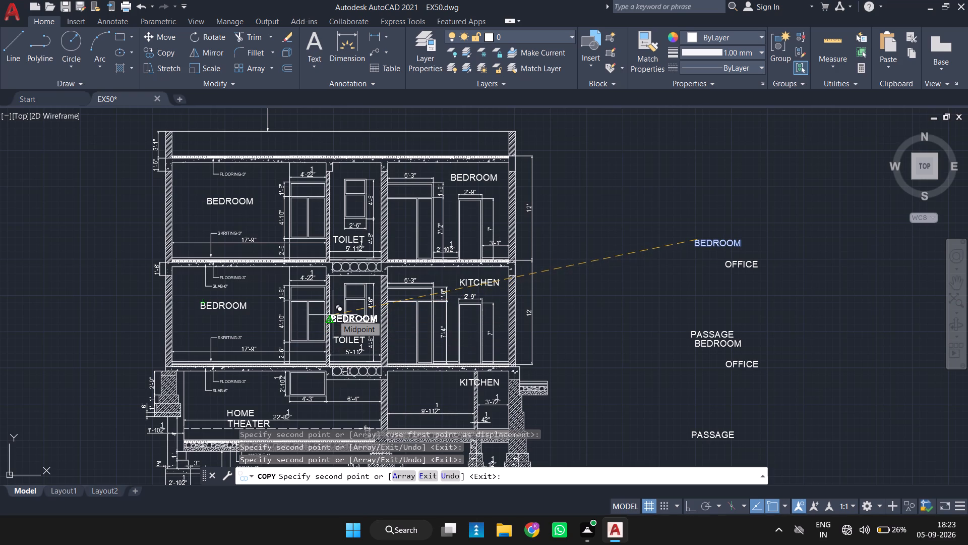
key("Escape")
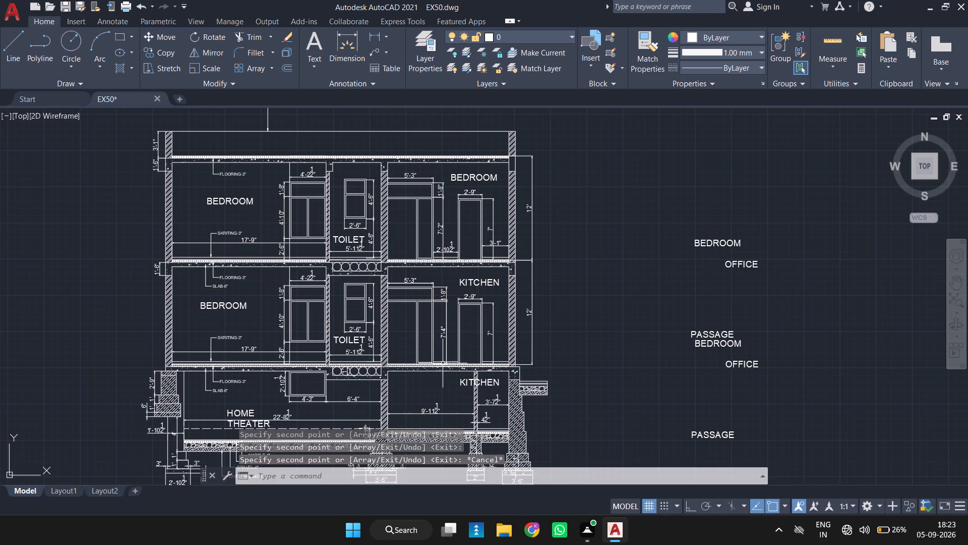
Delete the surplus KITCHEN label in the bottom storey and the surplus HOME THEATER label below the foundations.
left_click(468, 385)
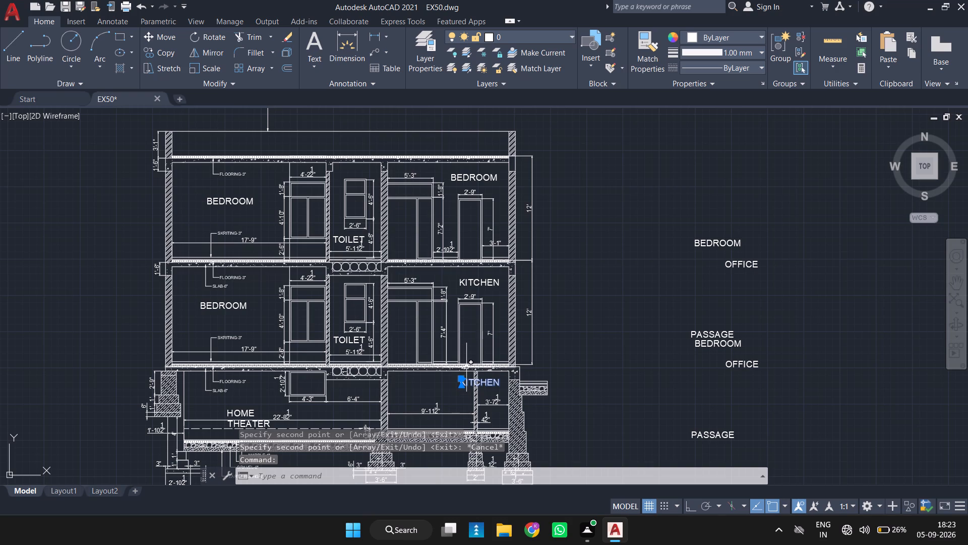
key("Delete")
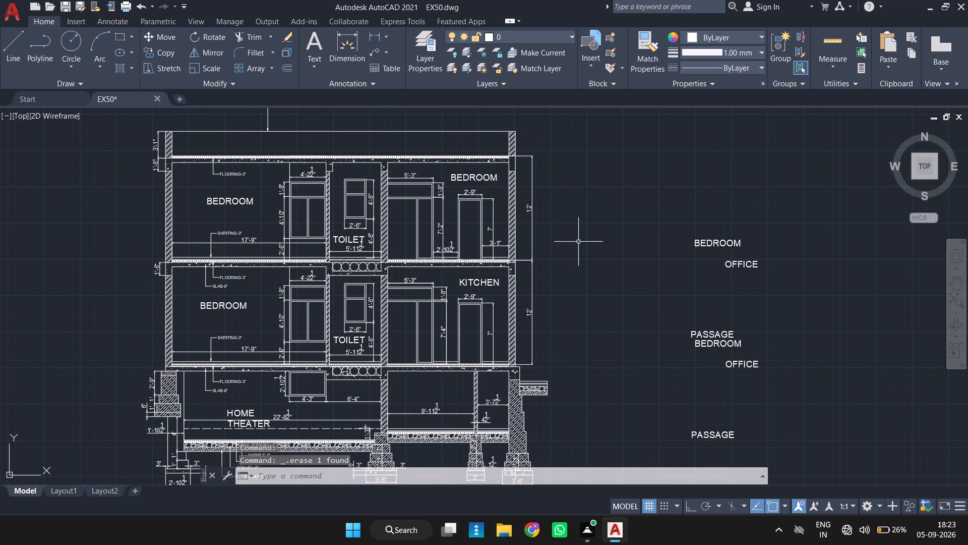
scroll(631, 260, "down", 1)
middle_click_drag(628, 295, 576, 266)
scroll(576, 276, "up", 1)
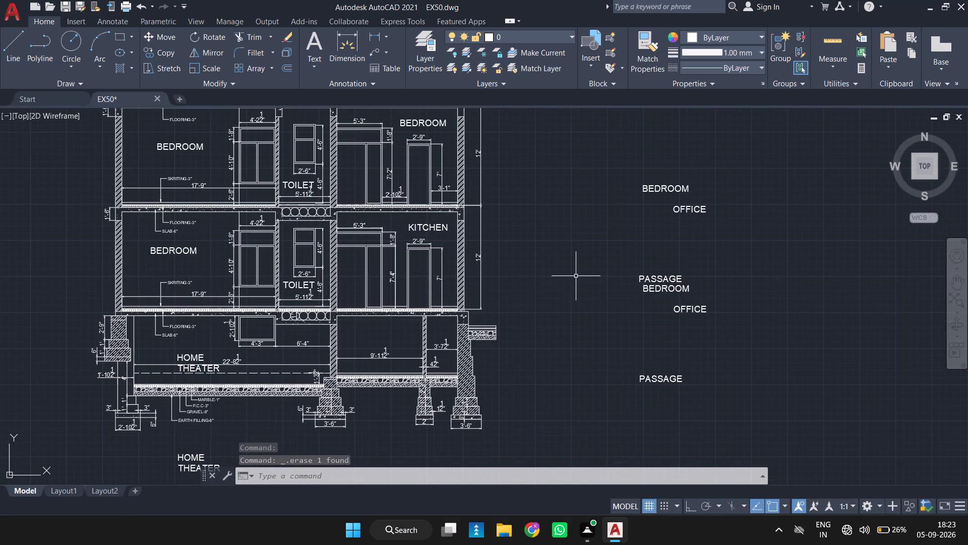
scroll(537, 288, "down", 1)
middle_click_drag(537, 288, 585, 241)
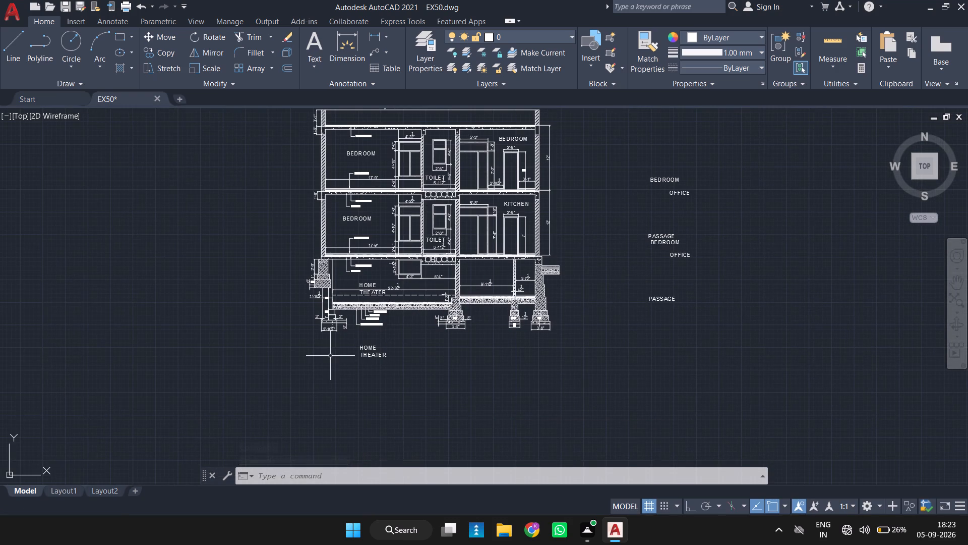
scroll(330, 356, "up", 1)
left_click(375, 339)
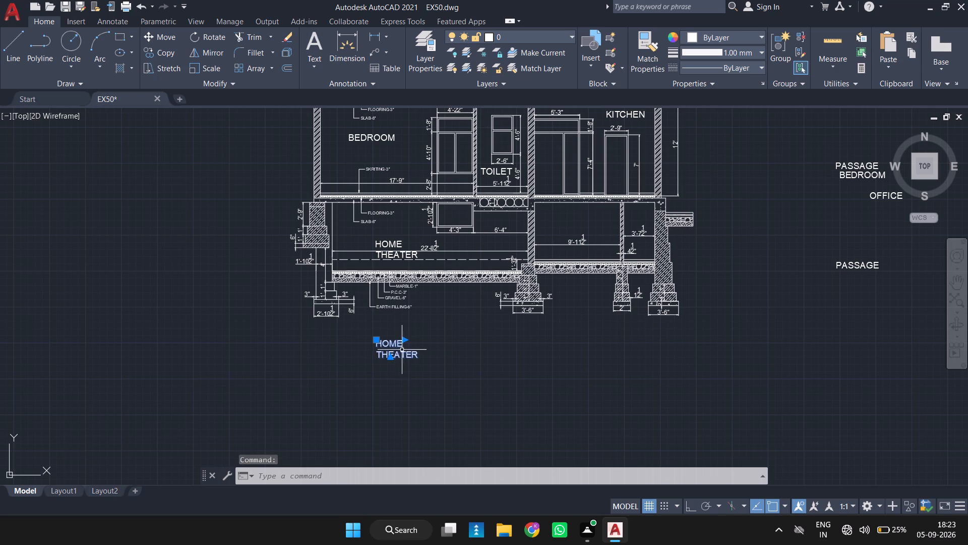
key("Delete")
Copy the lower OFFICE label from beside the section into the bottom storey's room between the central wall and the thin partition.
scroll(494, 320, "down", 2)
middle_click_drag(561, 317, 520, 346)
scroll(550, 303, "up", 1)
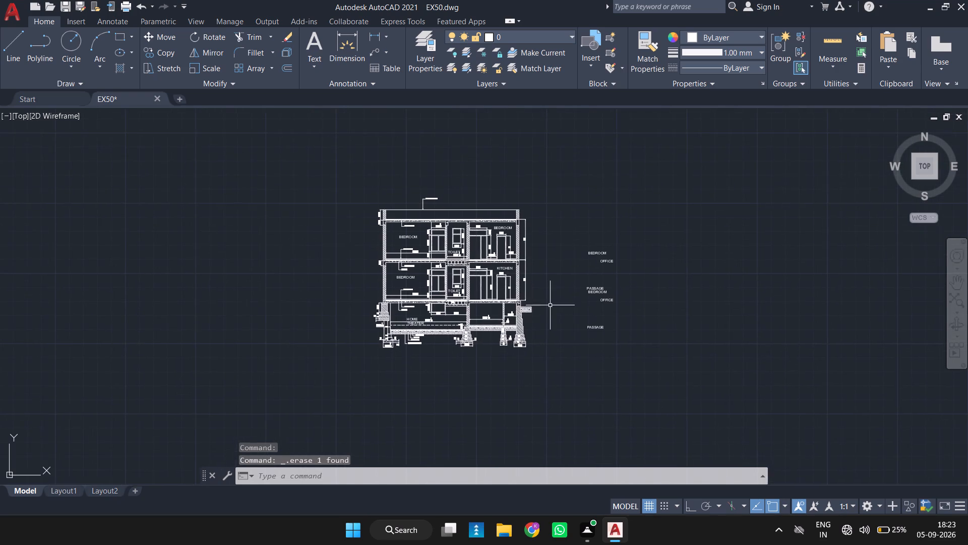
scroll(550, 303, "up", 1)
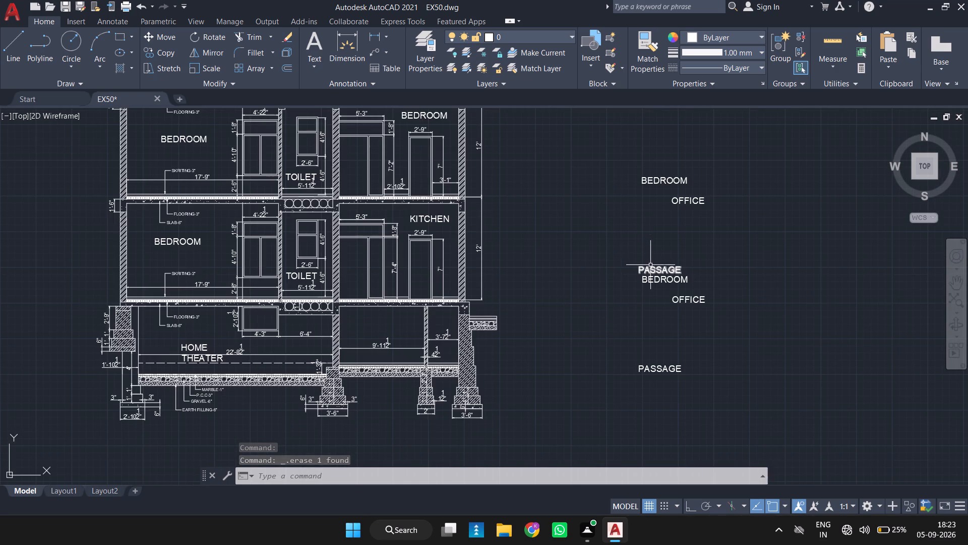
left_click(695, 301)
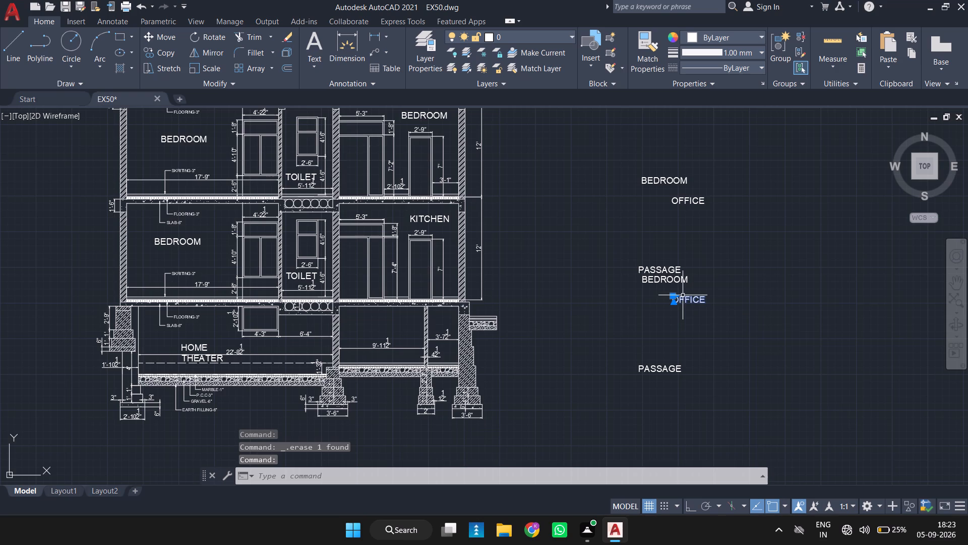
key("c")
key("o")
key("Return")
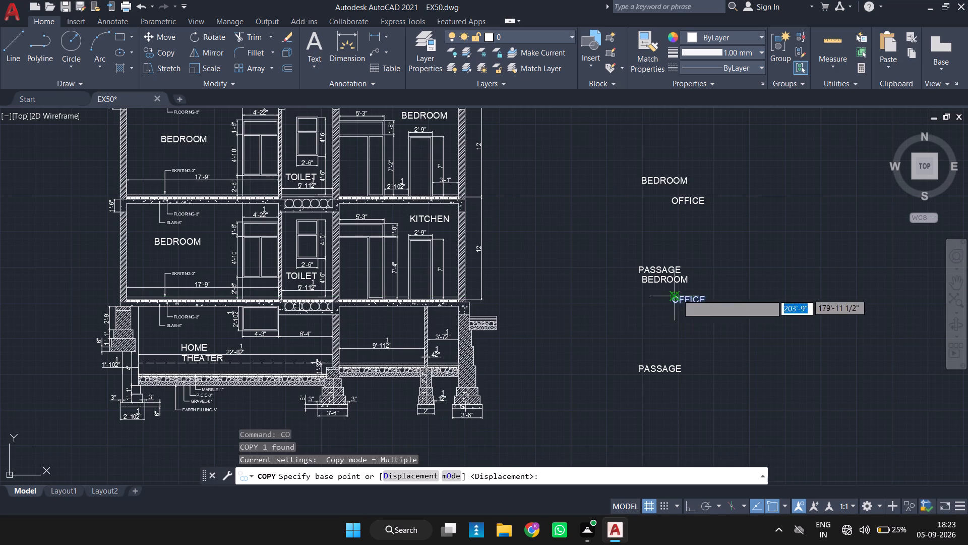
left_click(676, 295)
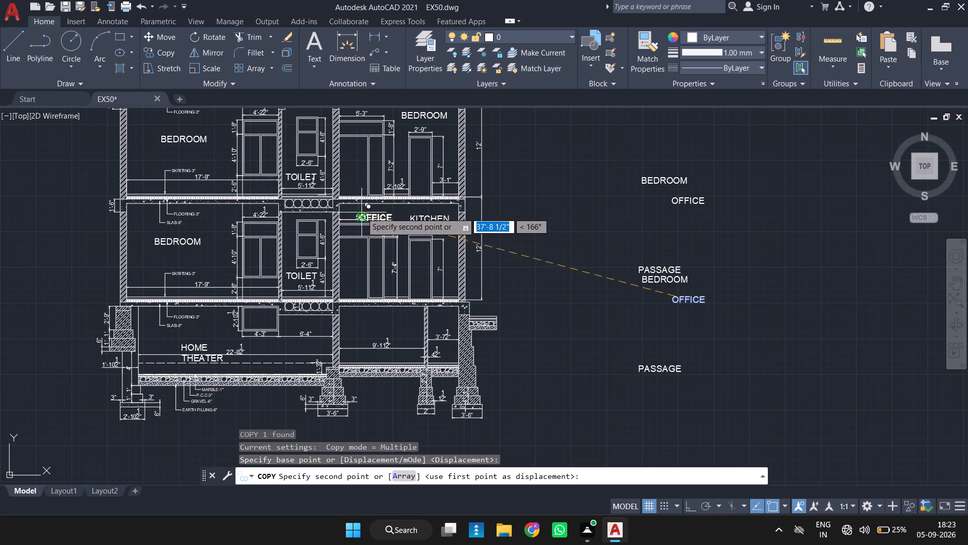
scroll(361, 212, "down", 1)
scroll(367, 274, "up", 2)
left_click(357, 296)
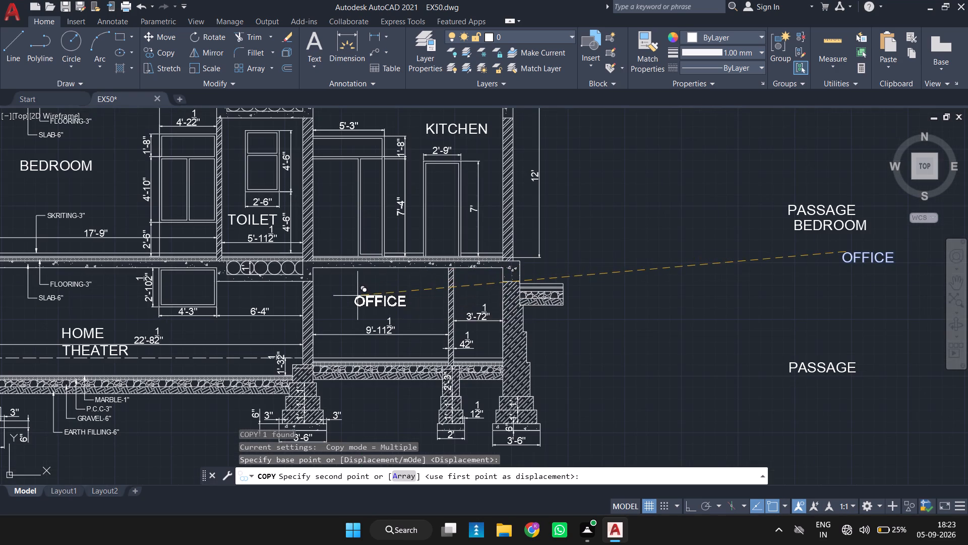
scroll(597, 259, "down", 2)
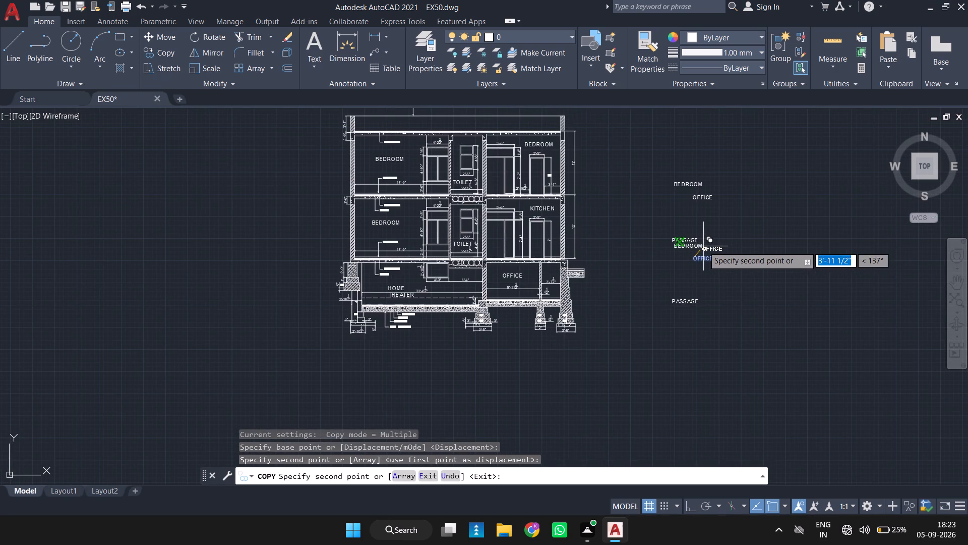
key("Escape")
Delete all the leftover BEDROOM, OFFICE and PASSAGE labels standing outside the building section.
left_click(752, 163)
left_click(621, 349)
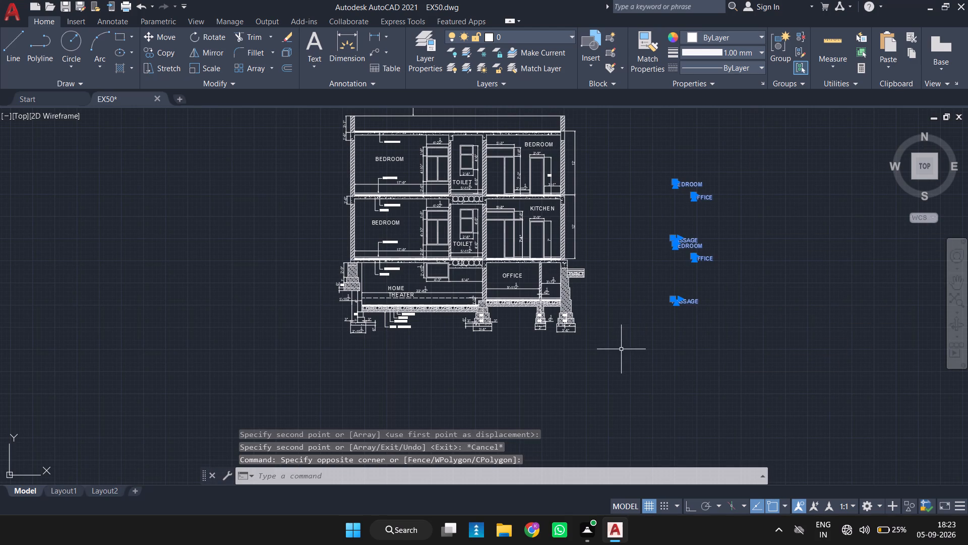
key("Delete")
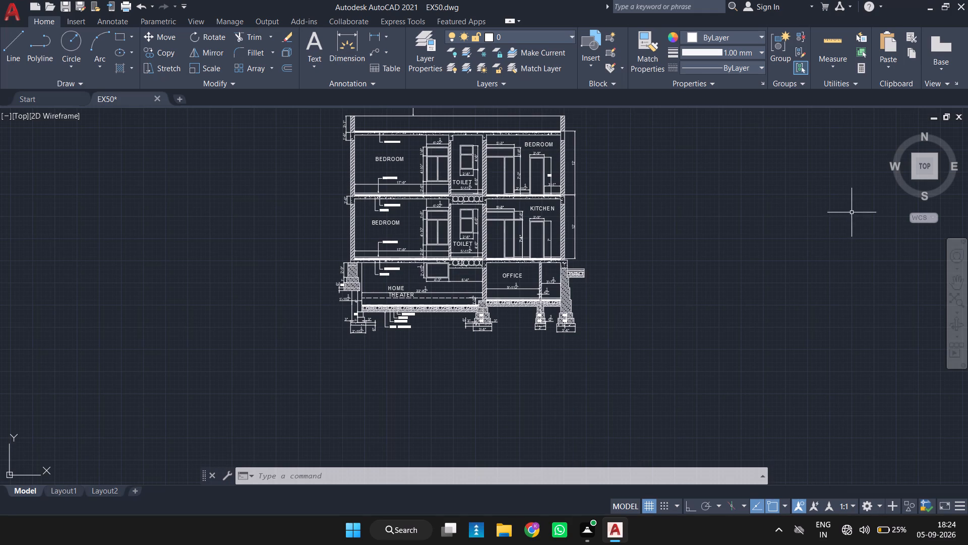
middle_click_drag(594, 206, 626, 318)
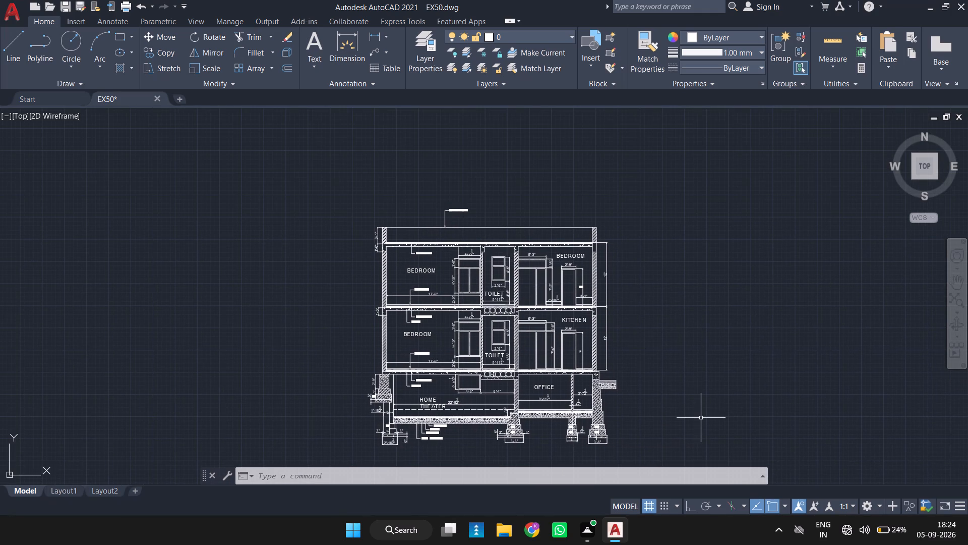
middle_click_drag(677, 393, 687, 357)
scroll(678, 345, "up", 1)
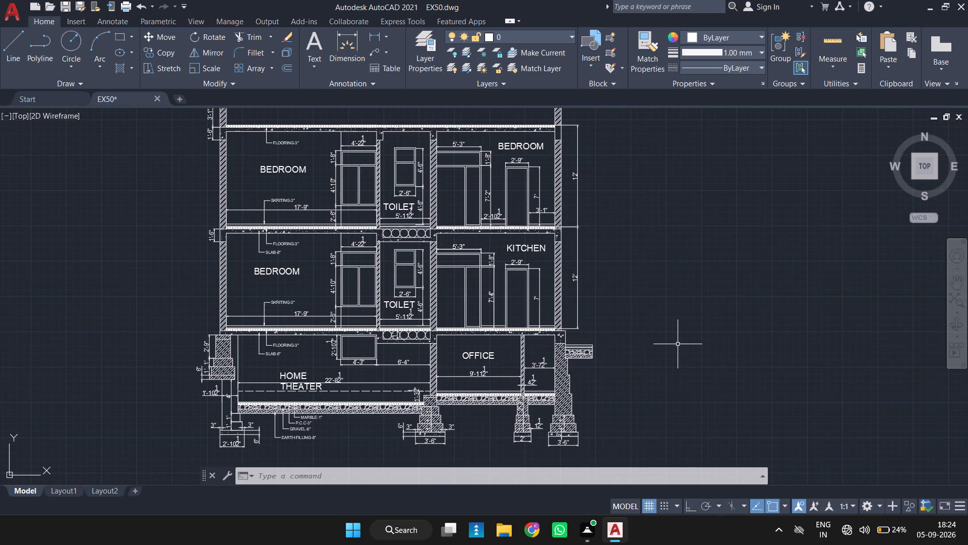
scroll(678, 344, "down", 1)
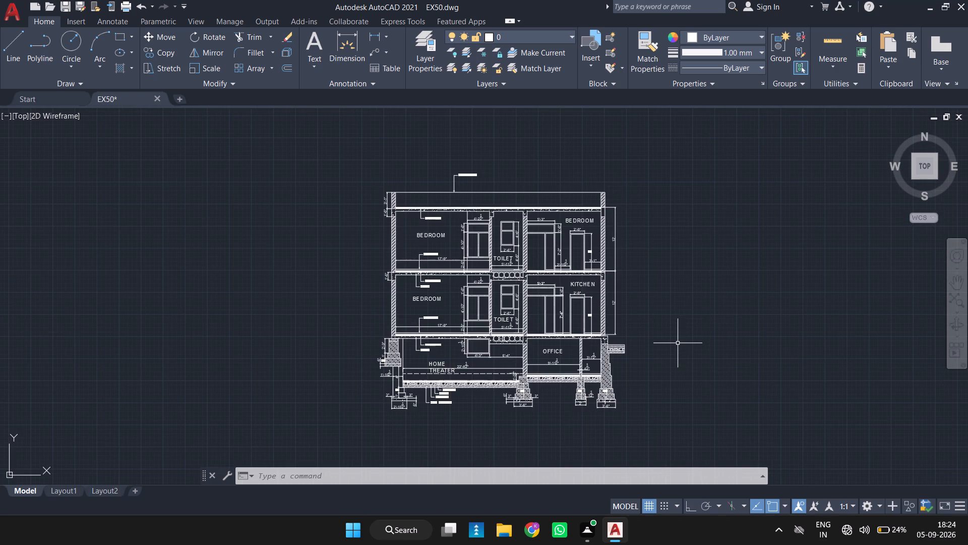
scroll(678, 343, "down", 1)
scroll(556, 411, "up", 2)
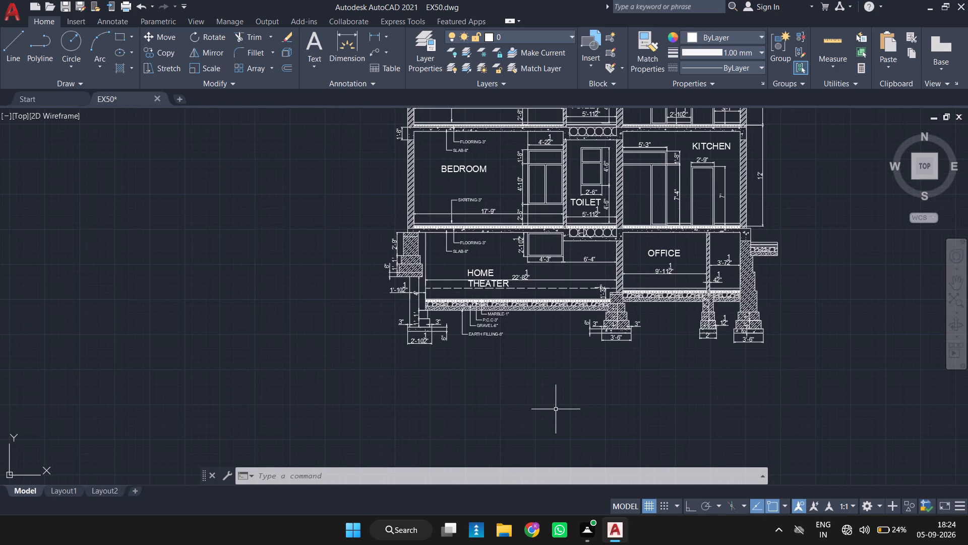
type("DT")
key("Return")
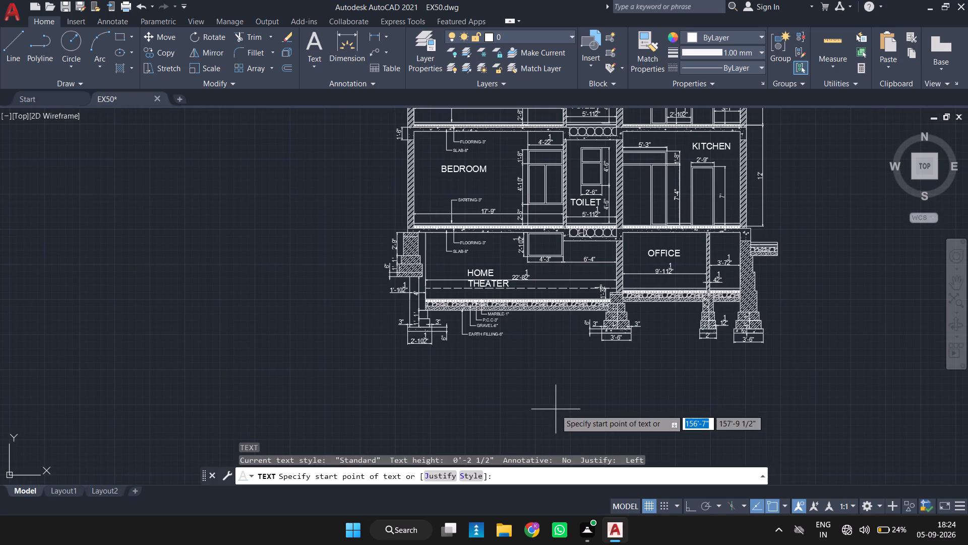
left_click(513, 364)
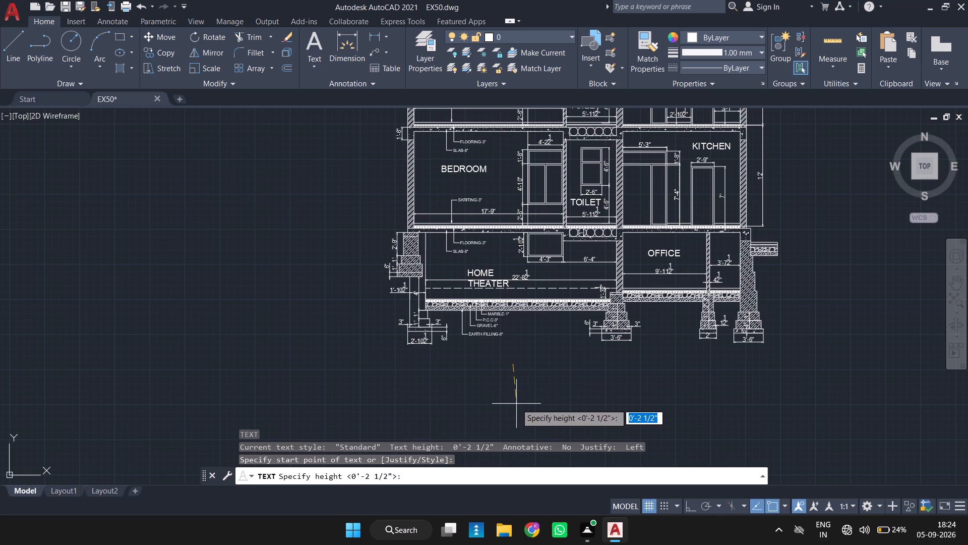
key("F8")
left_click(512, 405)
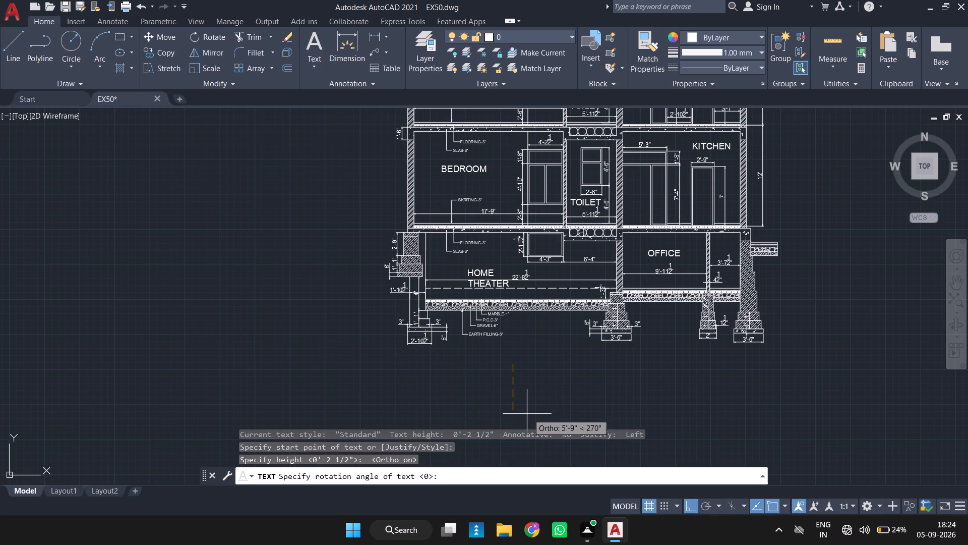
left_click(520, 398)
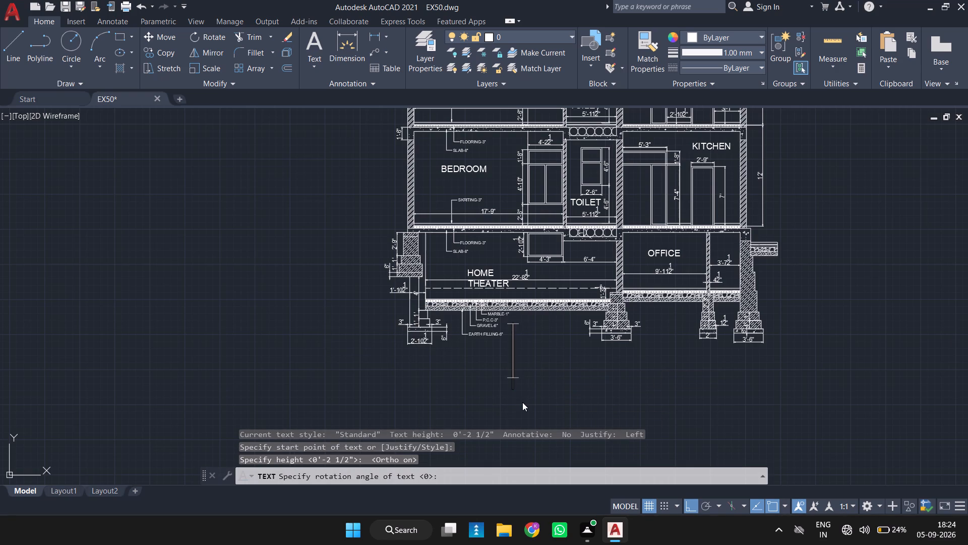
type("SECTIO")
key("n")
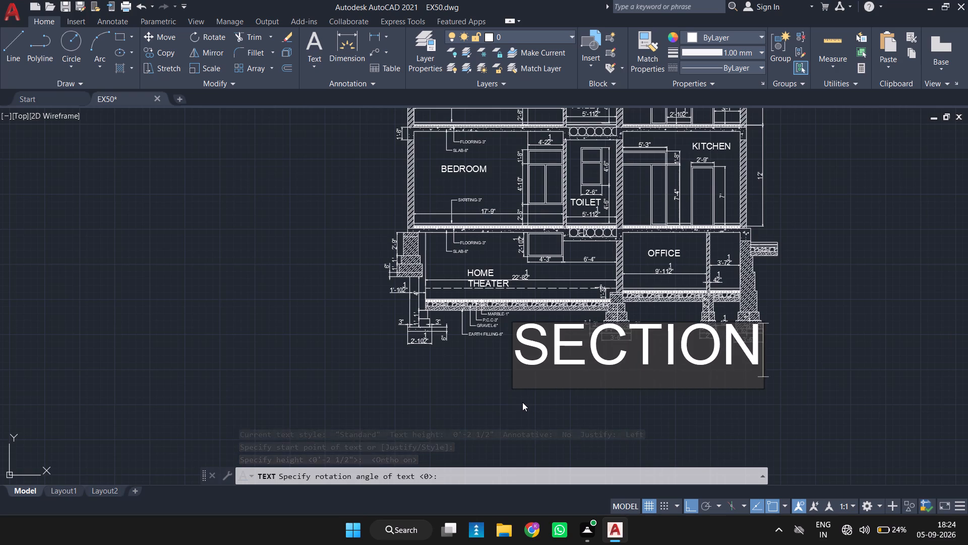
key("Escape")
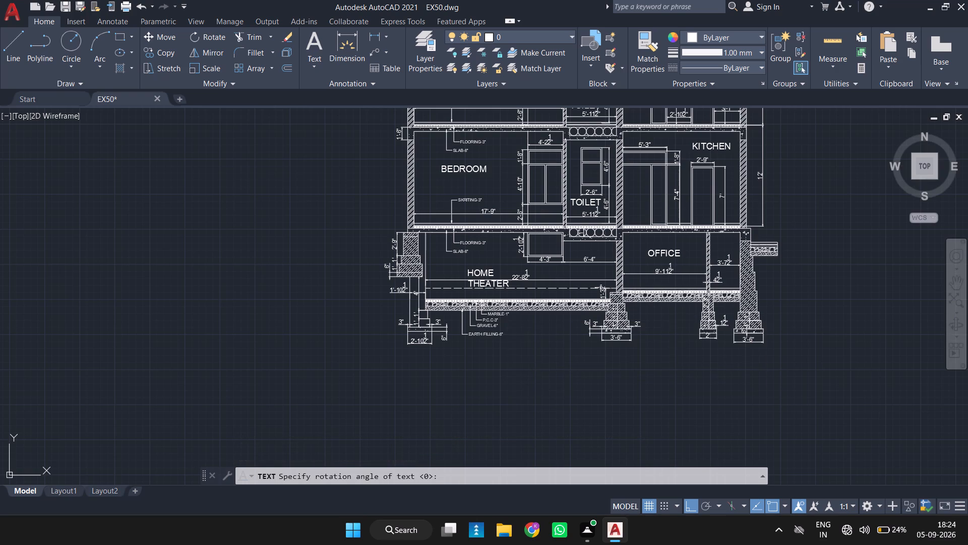
Add the single-line text SECTION below the foundations, about 3'-1 1/2" high and running vertically downward.
key("Return")
left_click(486, 383)
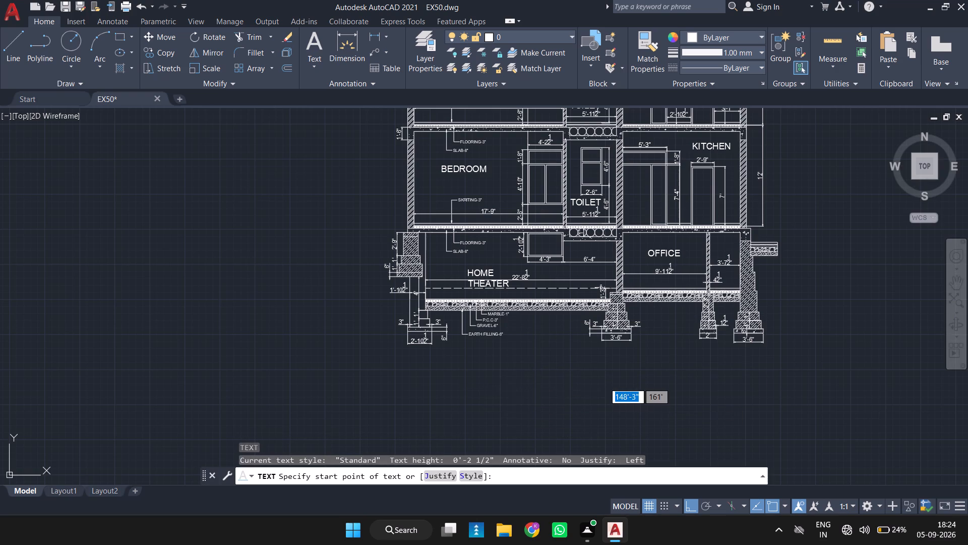
left_click(487, 409)
left_click(490, 404)
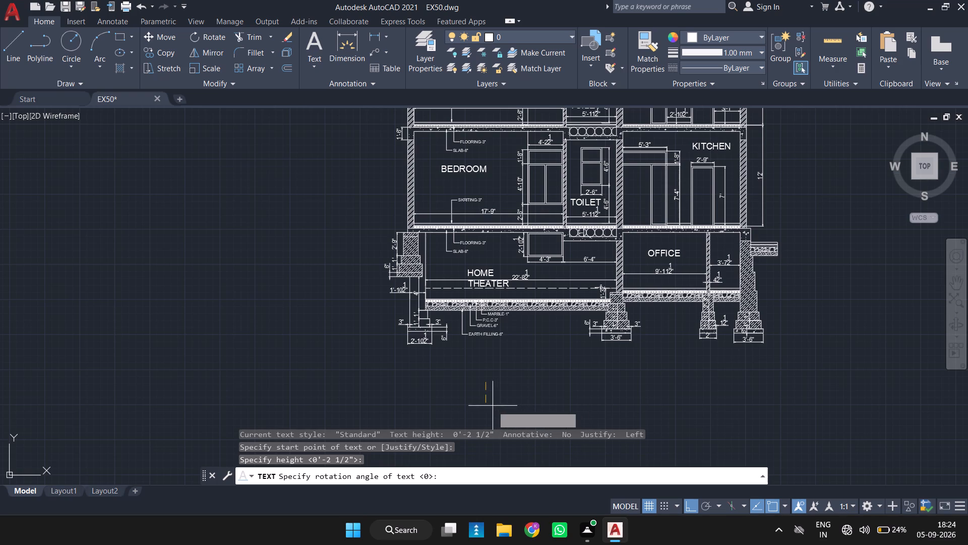
type("SECTION")
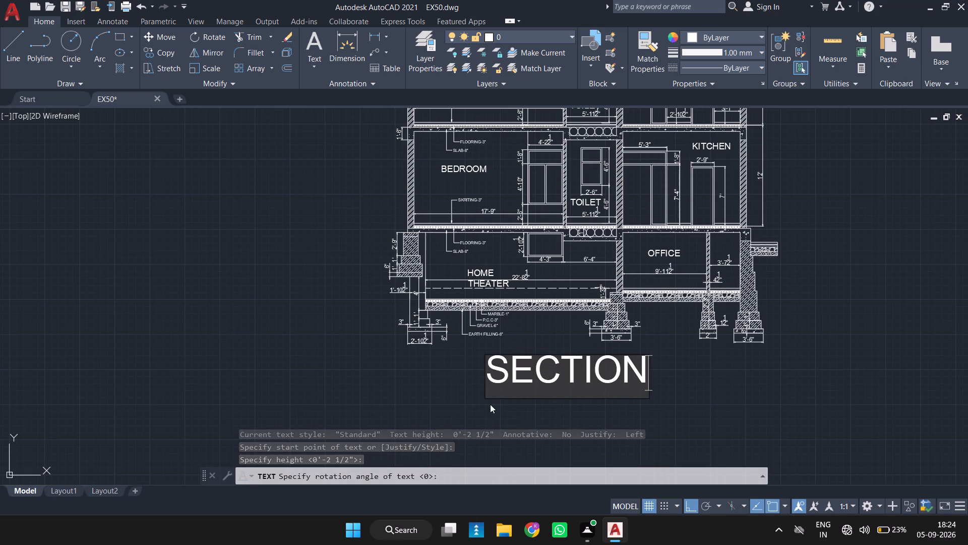
key("Return")
key("Escape")
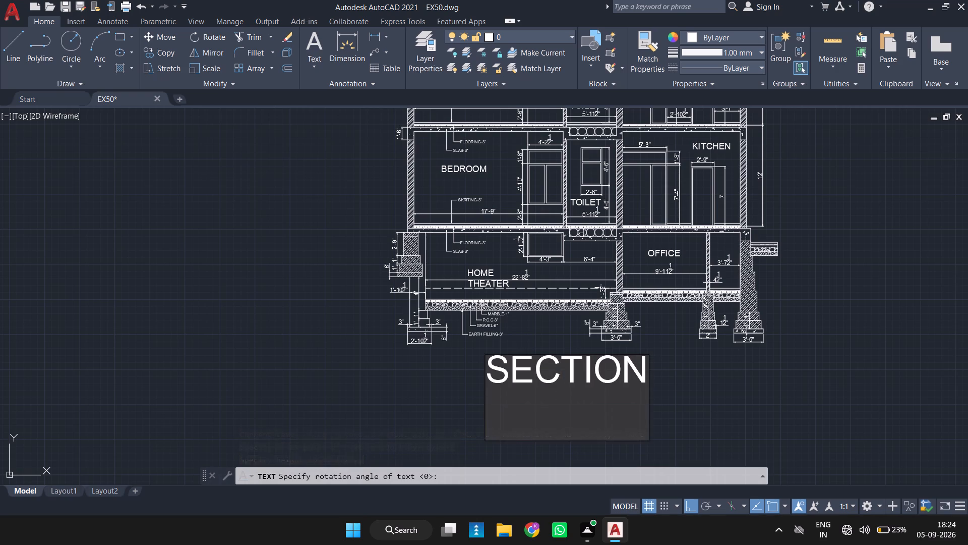
key("Return")
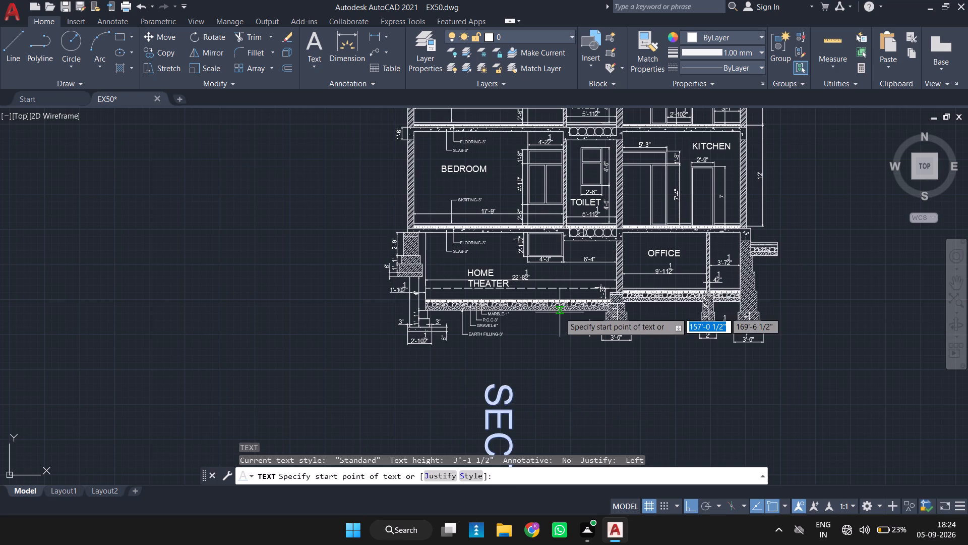
key("Escape")
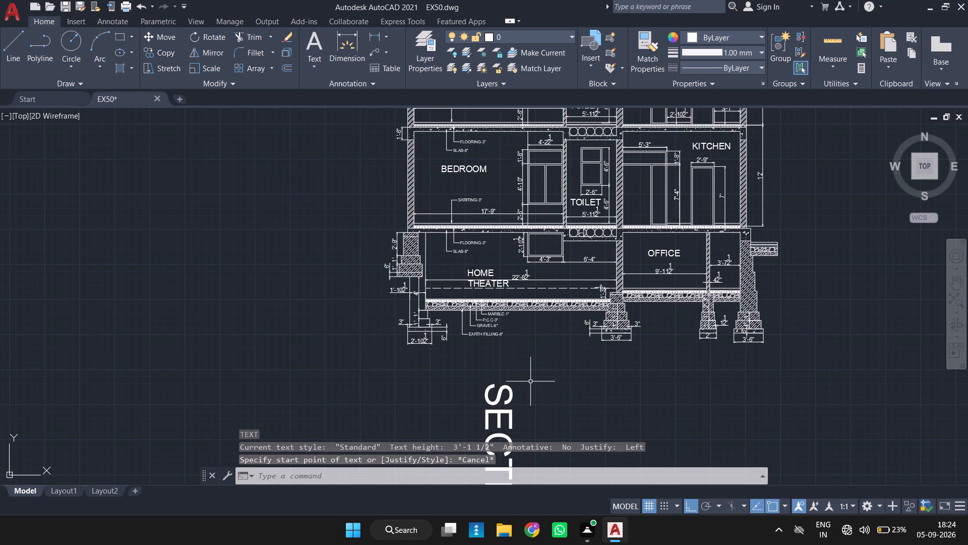
Rotate the SECTION title about its start point so it reads horizontally beneath the building section.
scroll(525, 383, "down", 1)
middle_click_drag(525, 388, 532, 347)
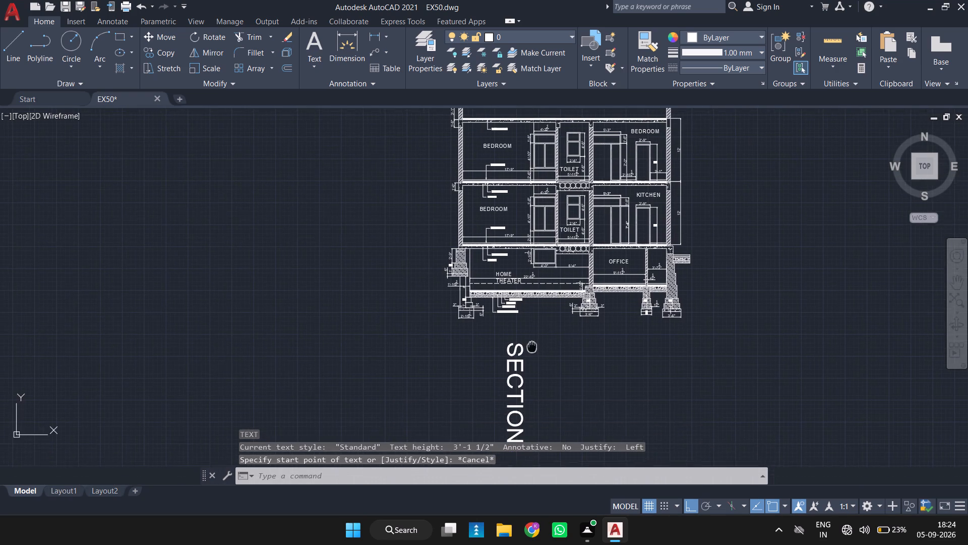
scroll(532, 350, "up", 2)
left_click(502, 344)
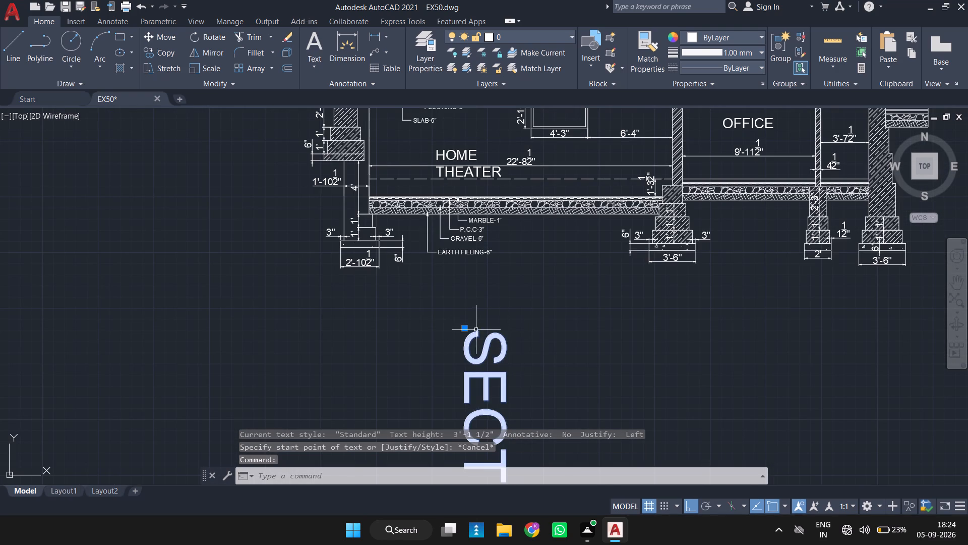
type("RO")
key("Return")
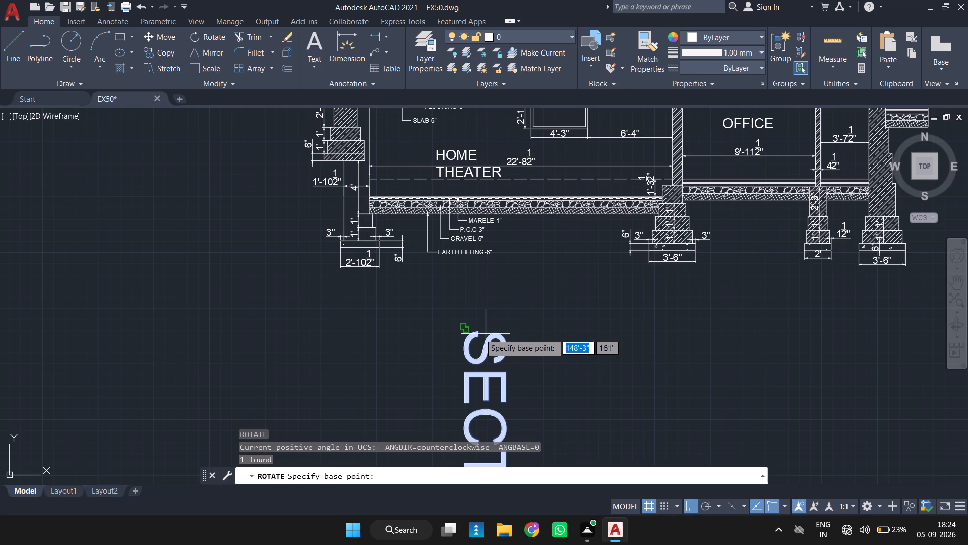
left_click(463, 329)
left_click(458, 289)
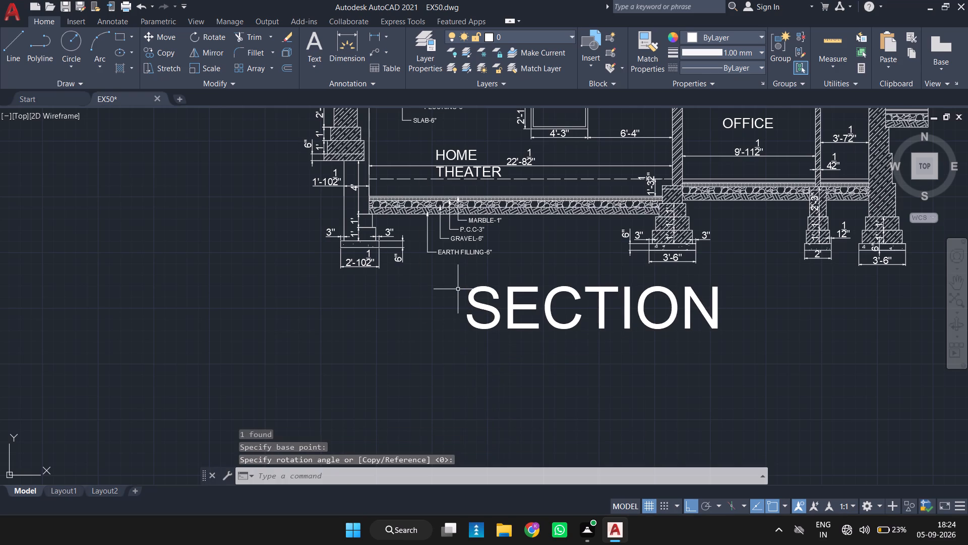
scroll(508, 309, "down", 2)
middle_click_drag(528, 336, 514, 389)
scroll(519, 366, "up", 1)
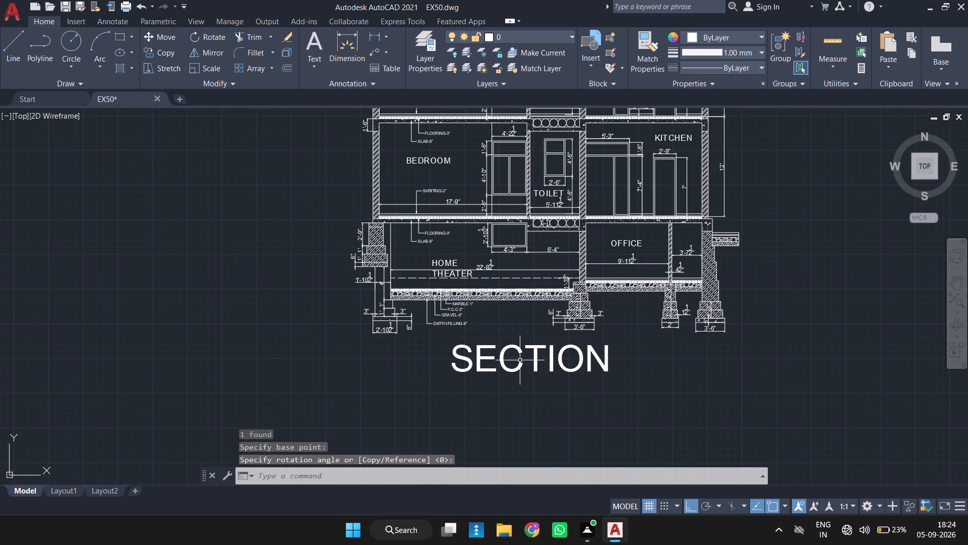
Move the SECTION title slightly to the right so it sits more centrally beneath the building section.
left_click(520, 359)
left_click(489, 353)
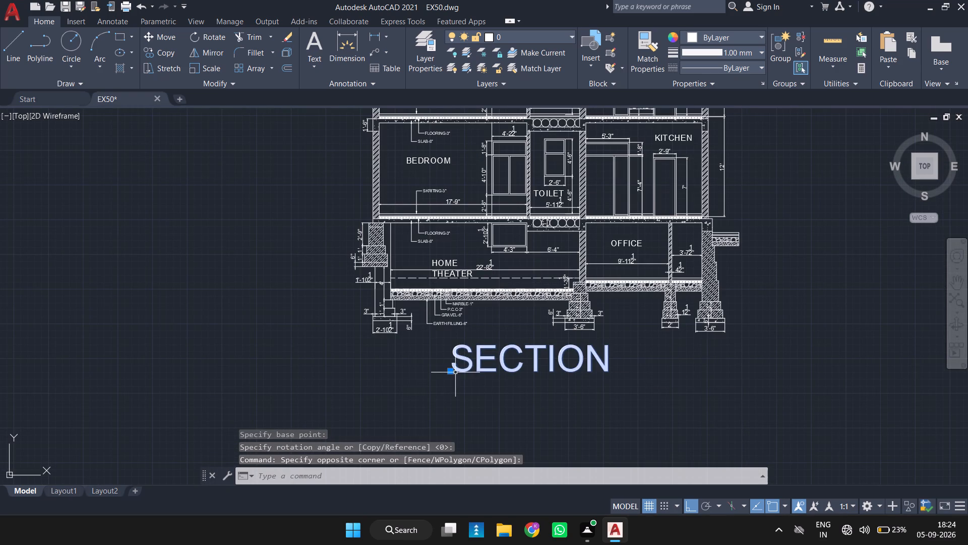
left_click(452, 371)
left_click(463, 372)
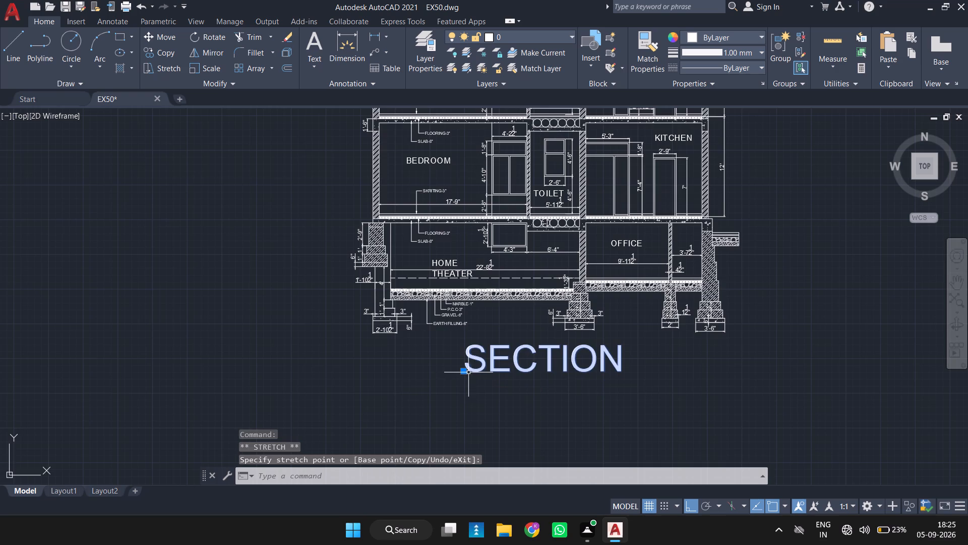
Save the EX50 drawing.
scroll(535, 366, "down", 2)
middle_click_drag(548, 374, 540, 402)
scroll(568, 391, "up", 1)
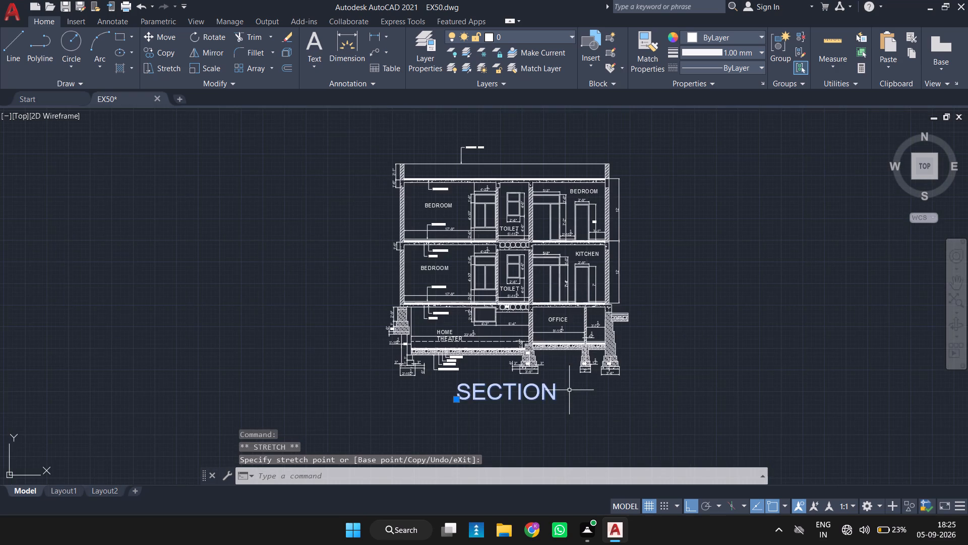
middle_click_drag(569, 390, 553, 366)
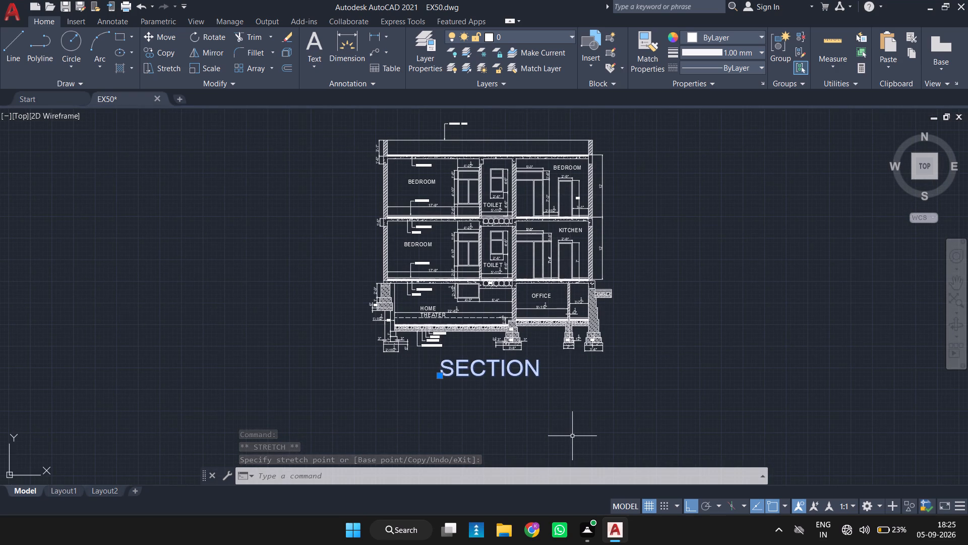
key("ctrl+s")
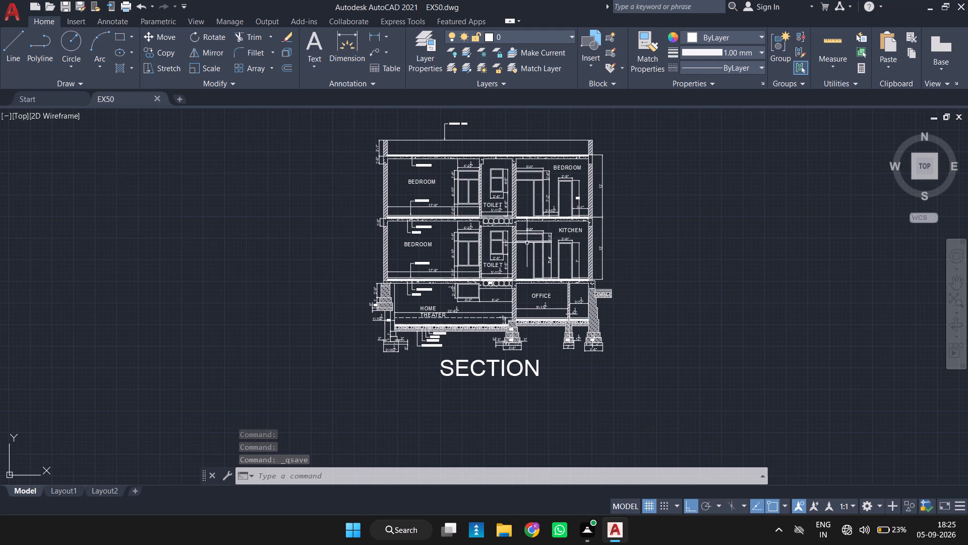
Open Layout1 and delete the existing viewport from its sheet.
left_click(71, 489)
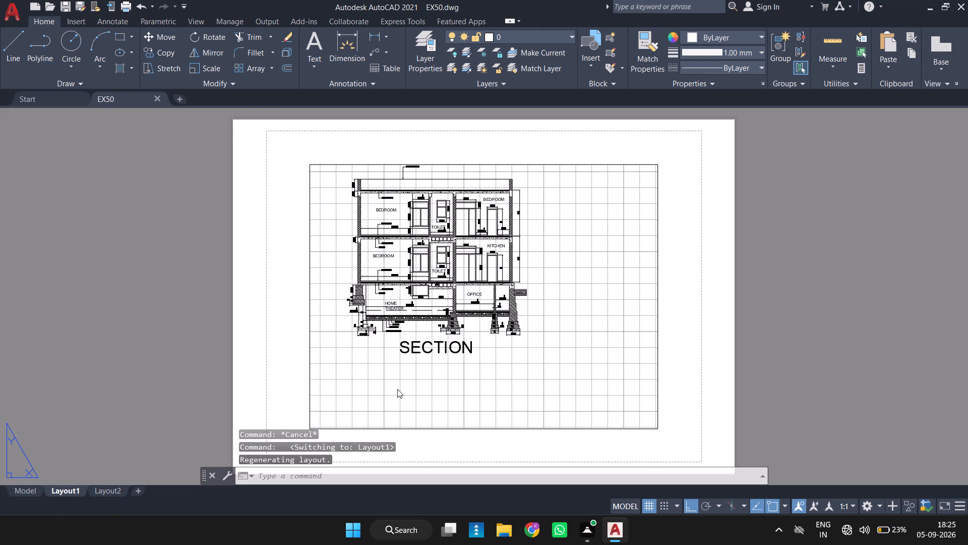
left_click(711, 156)
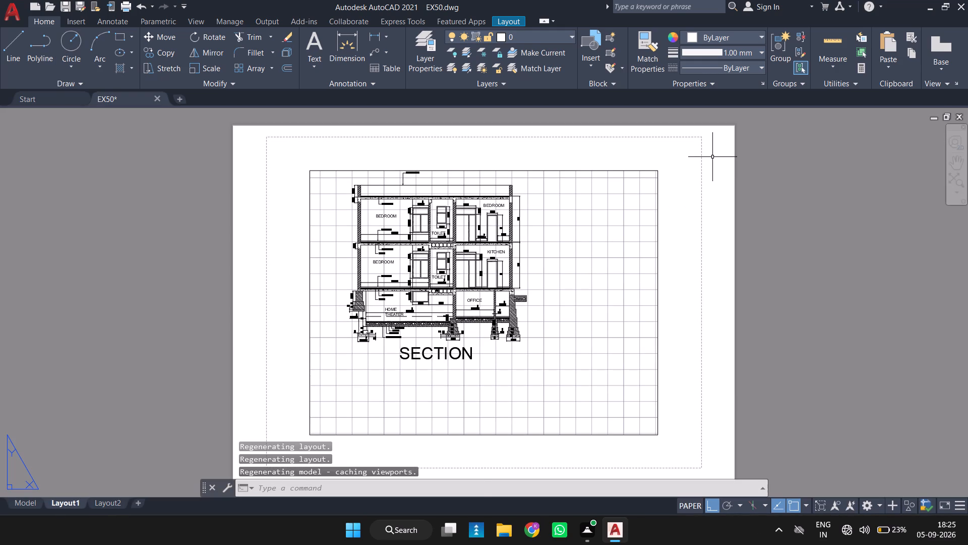
left_click(346, 406)
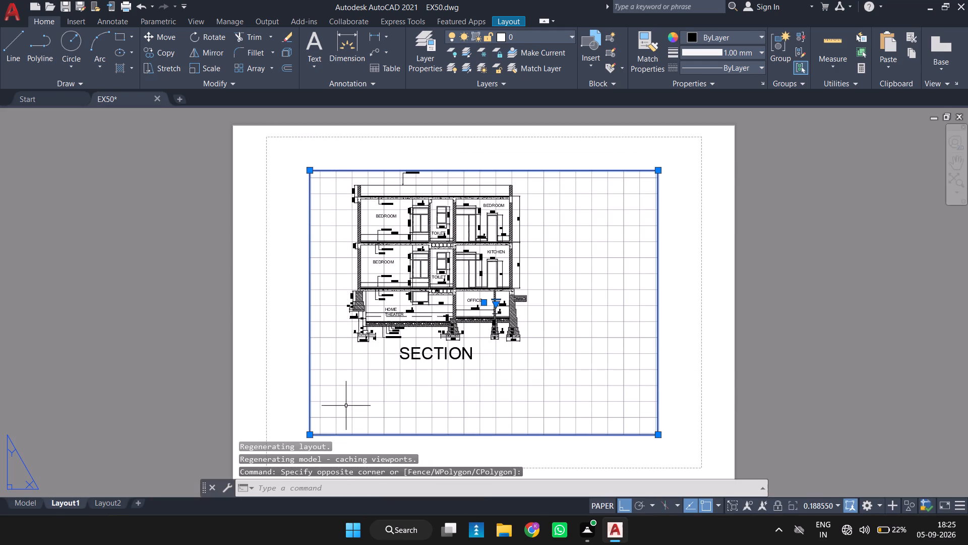
key("Delete")
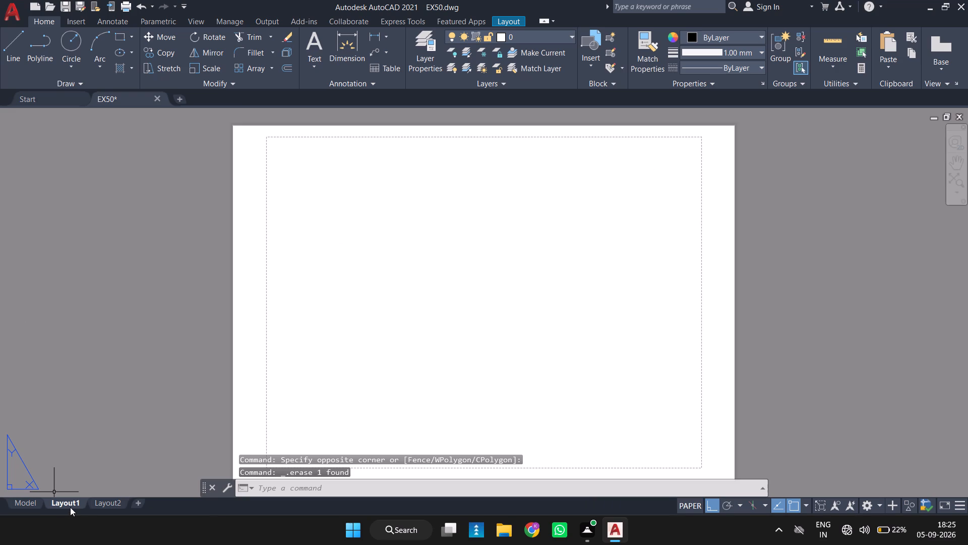
Modify Layout1's page setup to use DWG To PDF.pc3, ISO A4 (297.00 x 210.00 MM) paper and the monochrome.ctb plot style table.
right_click(70, 507)
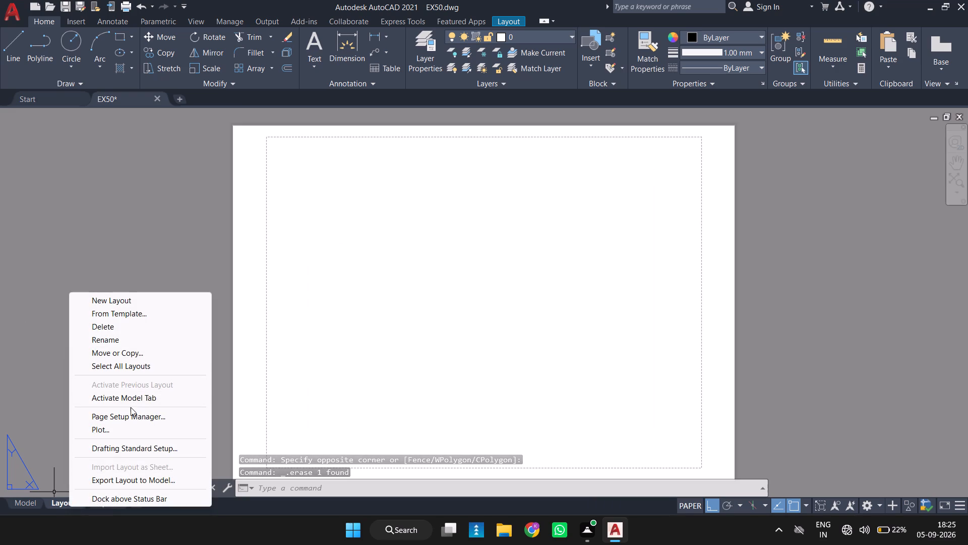
left_click(131, 416)
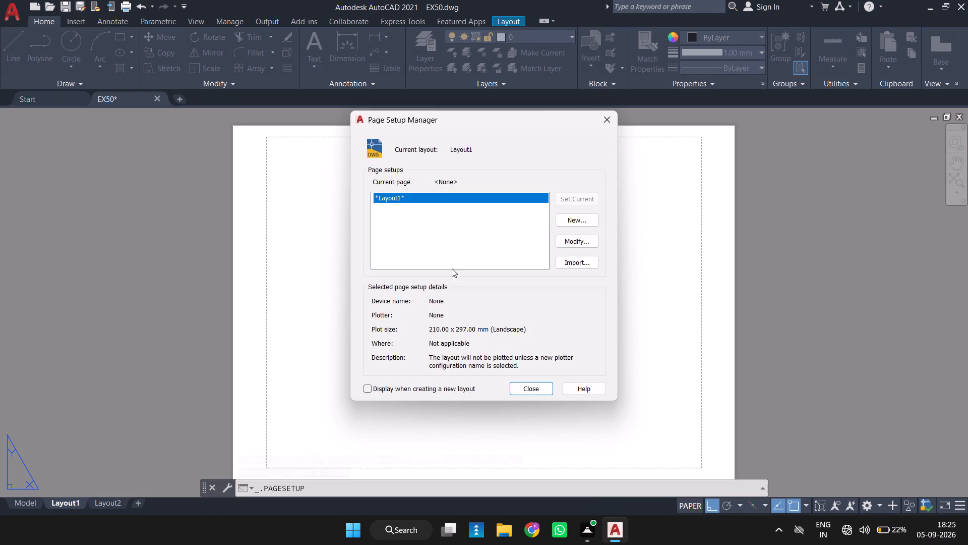
left_click(579, 242)
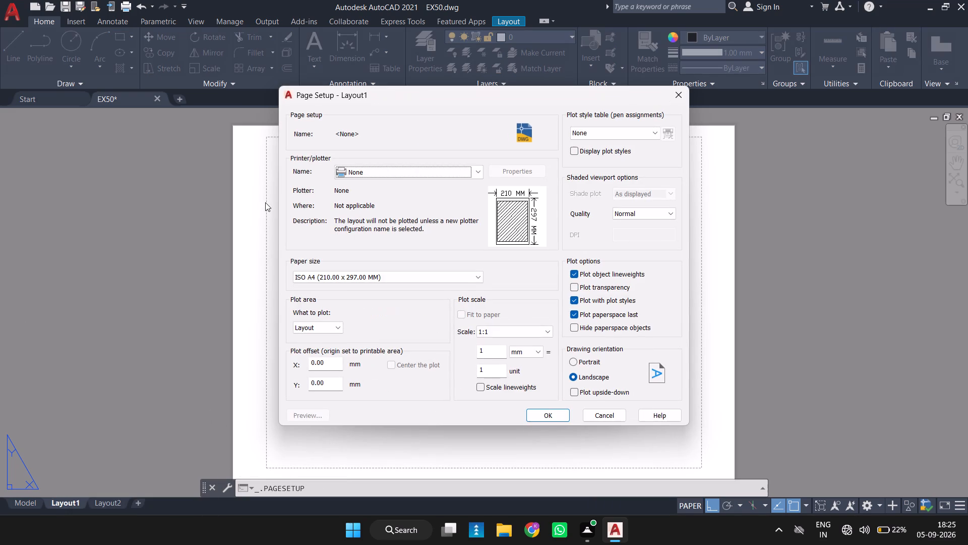
left_click(397, 175)
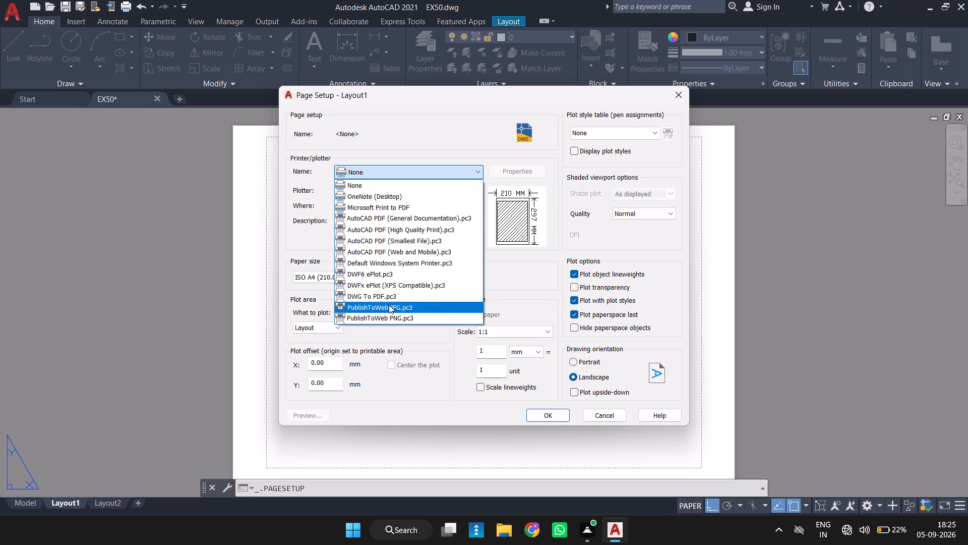
left_click(390, 300)
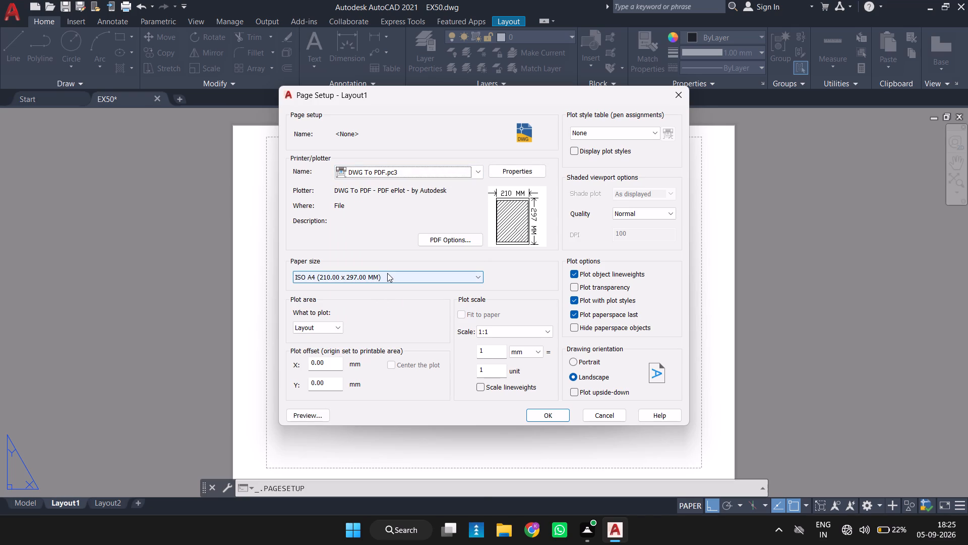
left_click(387, 273)
scroll(360, 352, "down", 8)
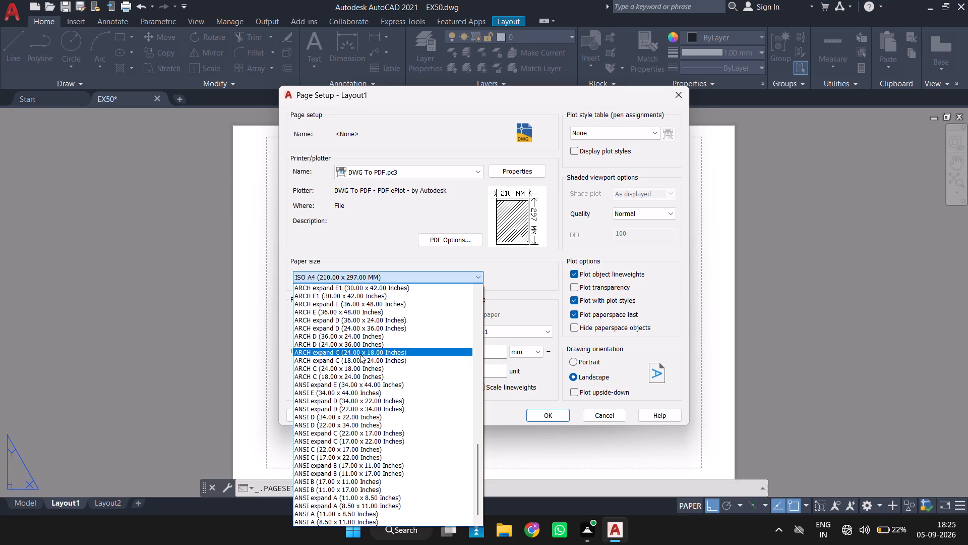
scroll(360, 354, "up", 8)
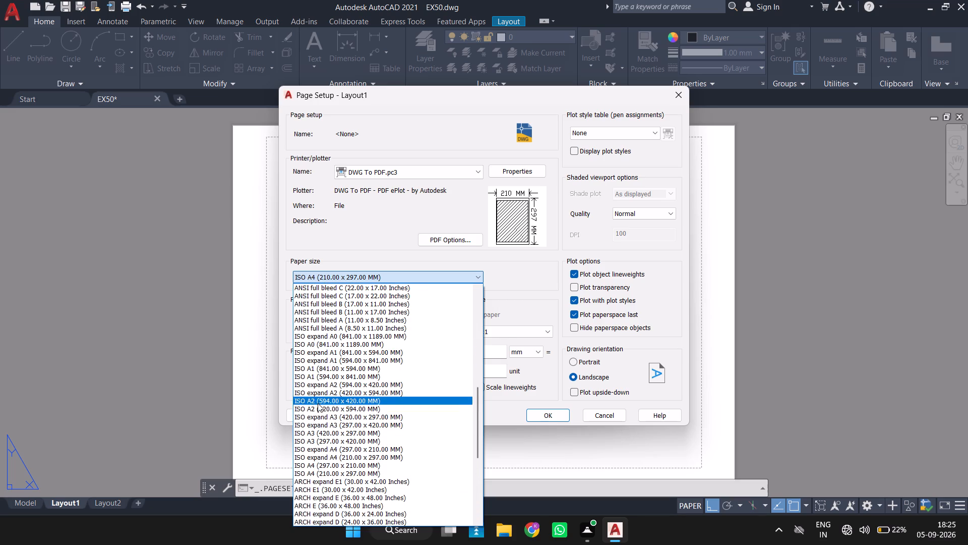
left_click(319, 463)
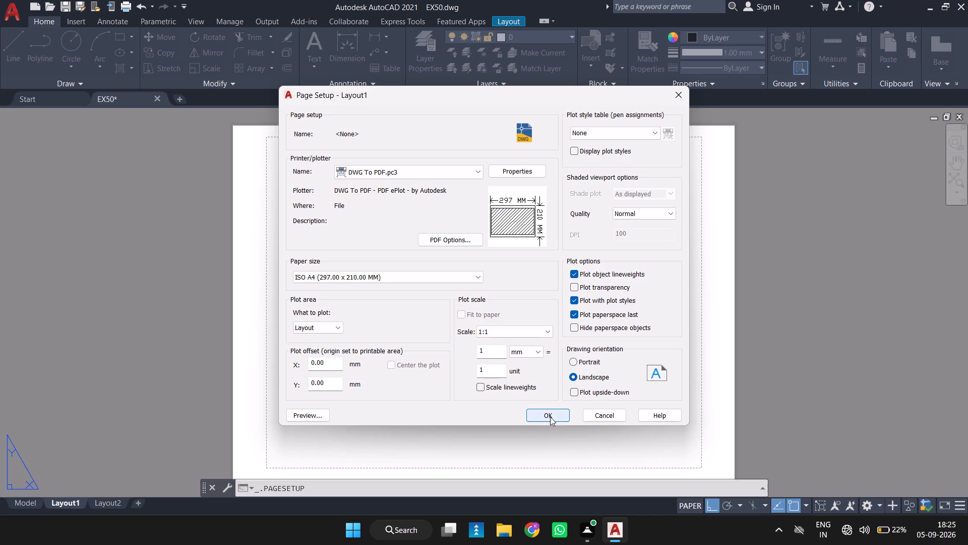
left_click(626, 131)
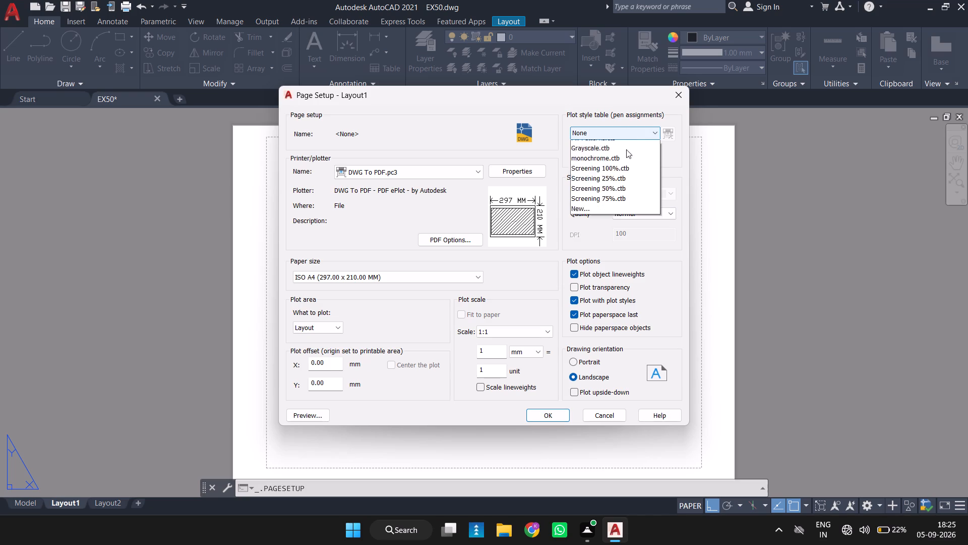
left_click(613, 195)
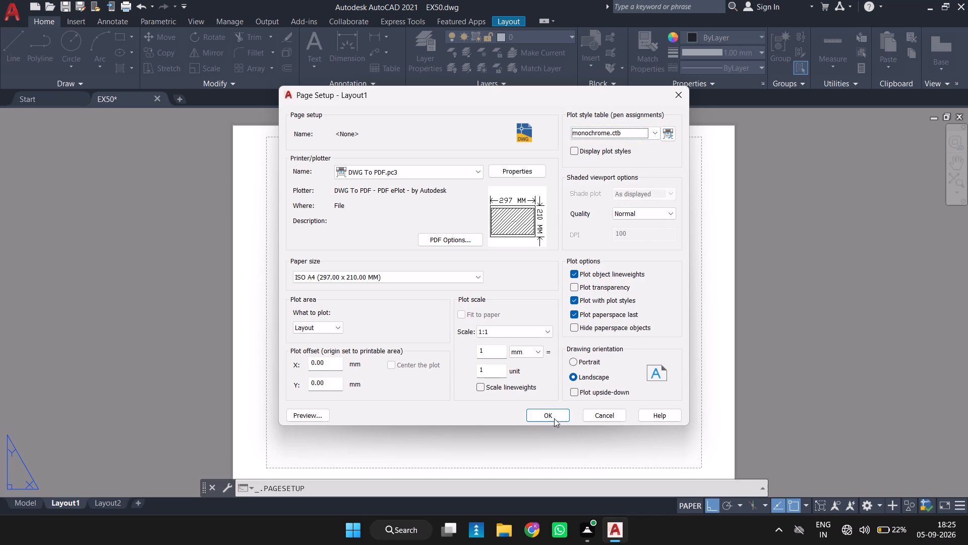
left_click(553, 414)
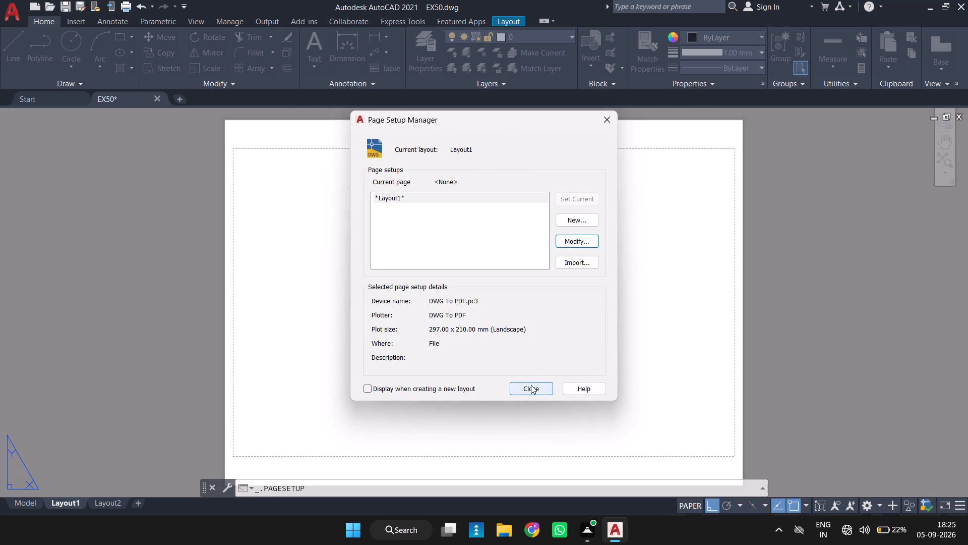
left_click(533, 384)
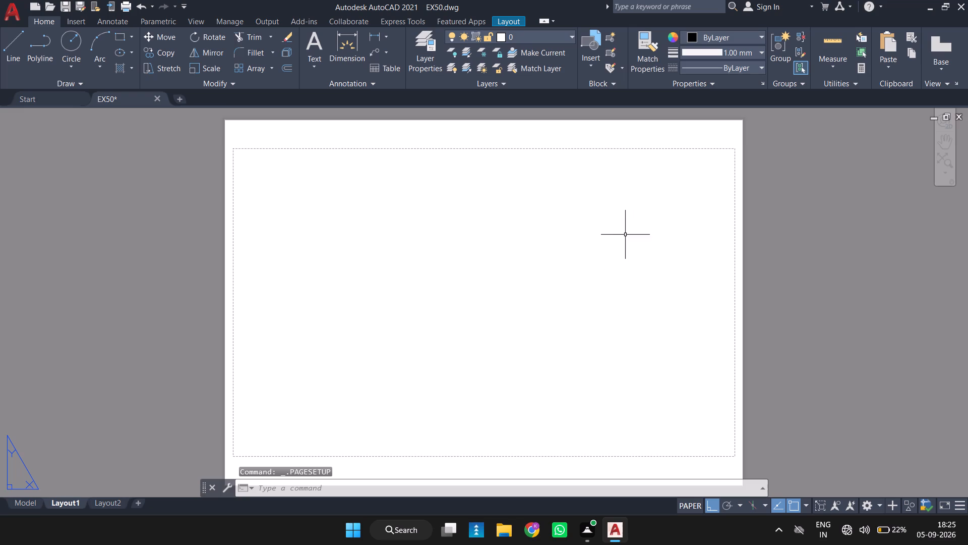
Create a rectangular viewport with MVIEW that covers nearly the whole Layout1 sheet.
type("MV")
key("Return")
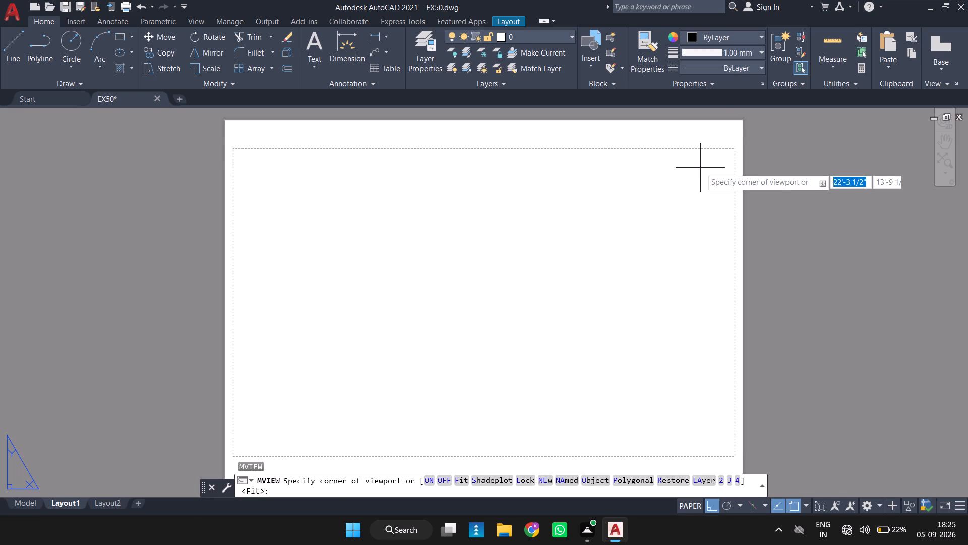
left_click(230, 133)
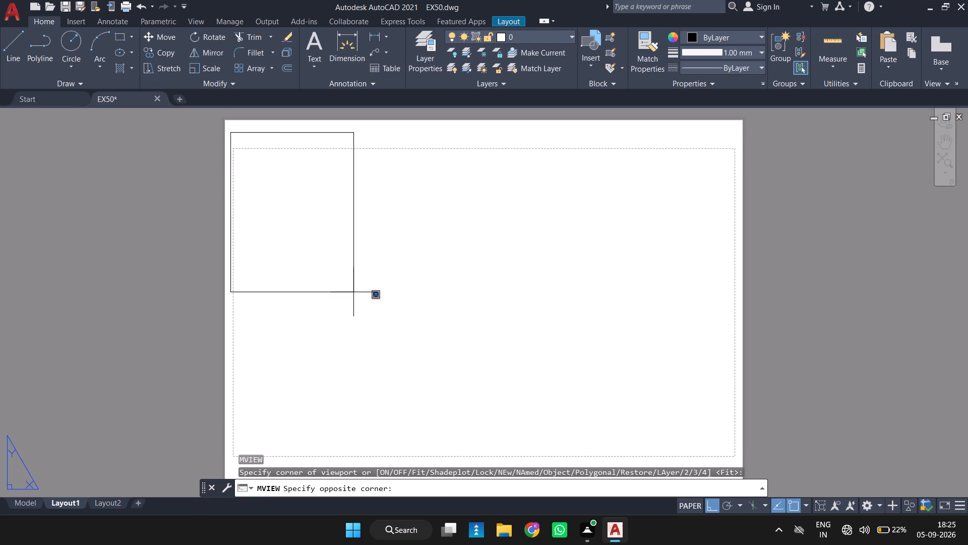
scroll(483, 326, "down", 2)
left_click(581, 380)
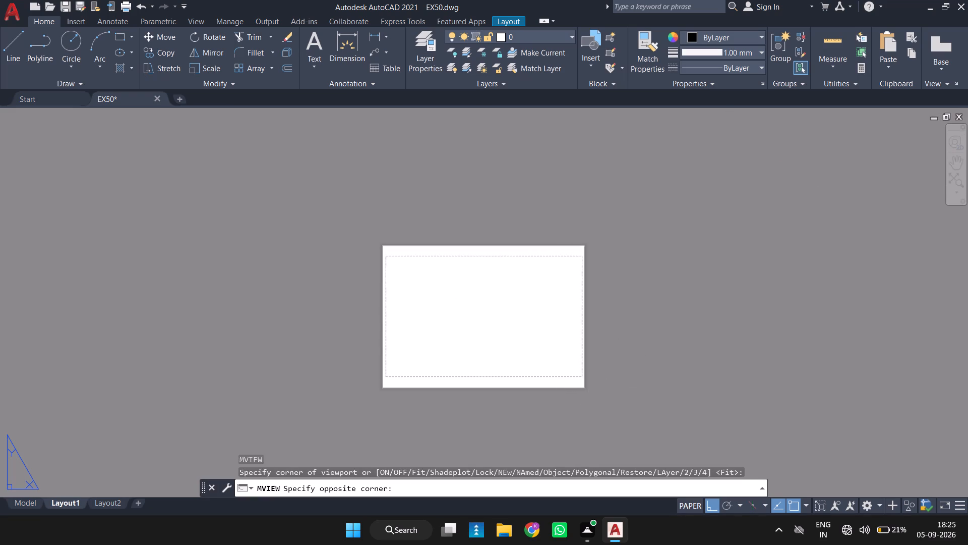
Activate the new viewport's model space and turn off its grid.
scroll(537, 334, "up", 1)
middle_click_drag(537, 334, 547, 310)
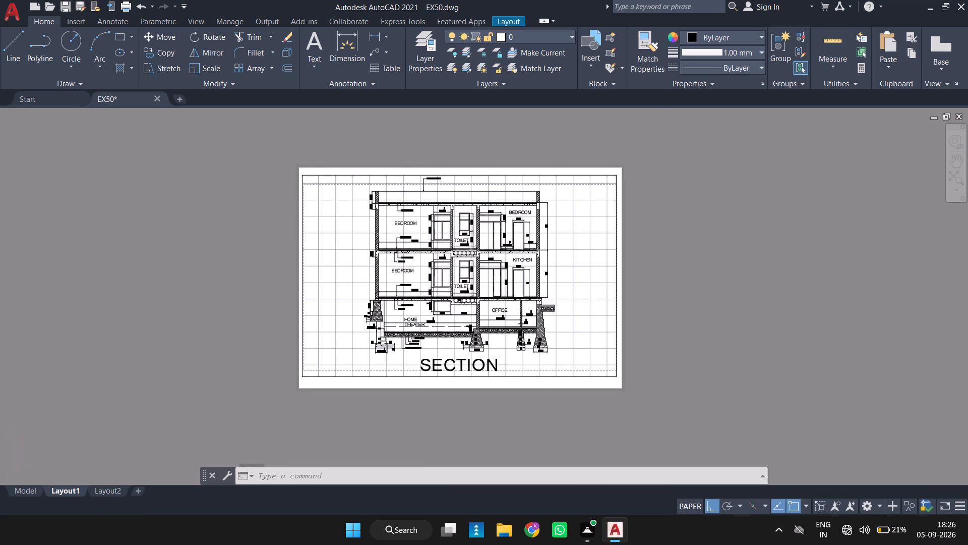
scroll(547, 301, "up", 1)
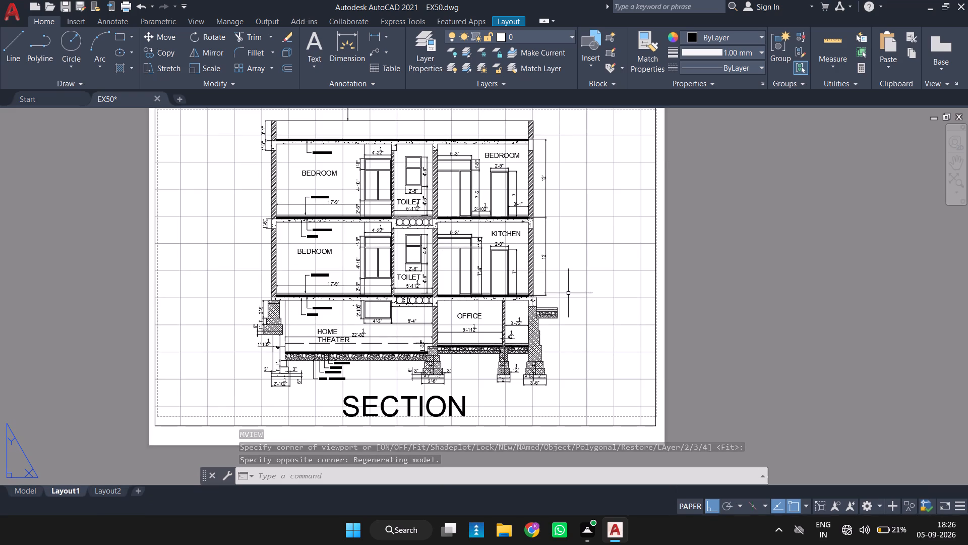
scroll(568, 293, "down", 1)
double_click(588, 273)
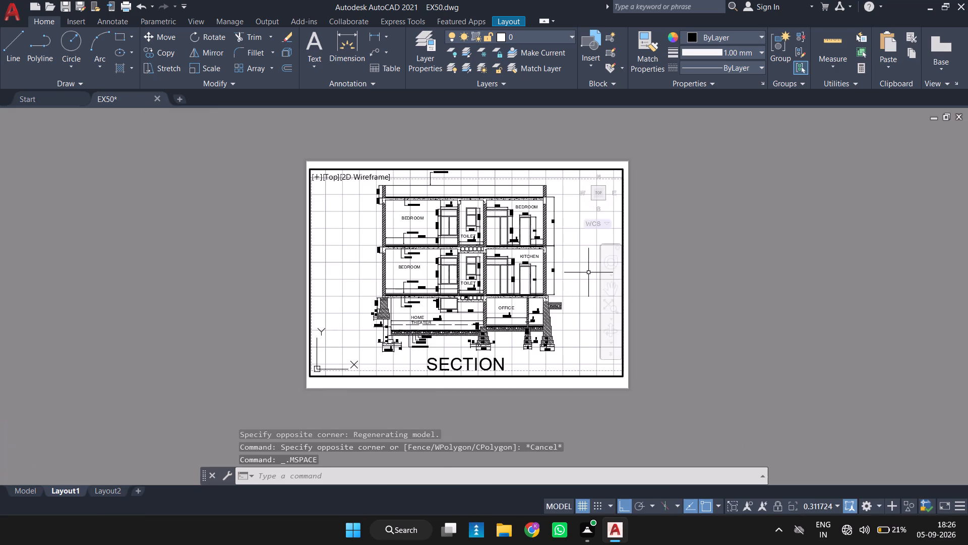
key("F7")
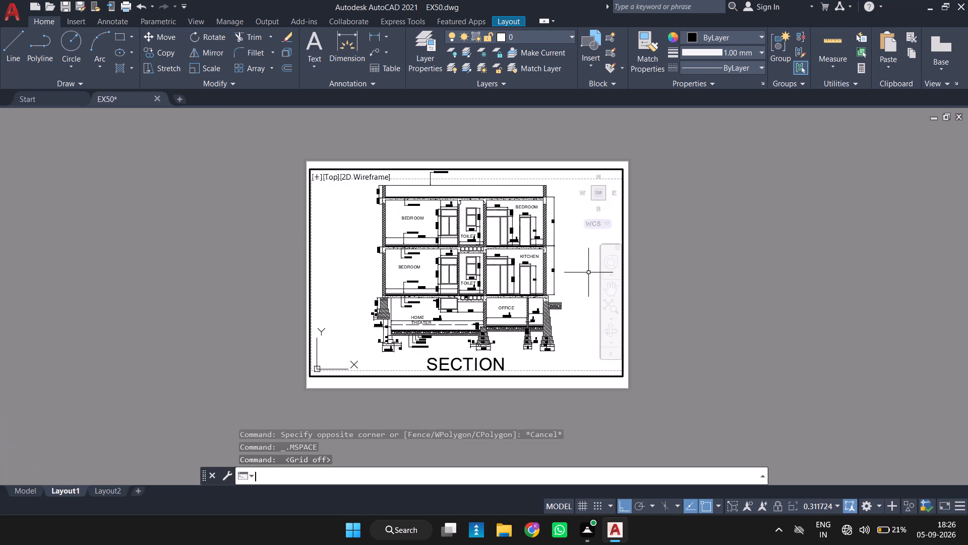
left_click(720, 296)
left_click(723, 296)
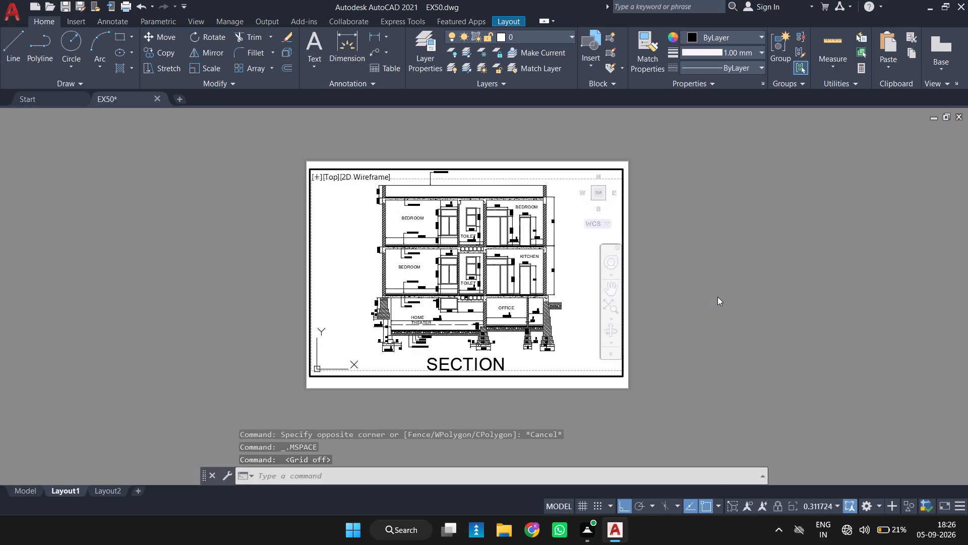
Preview the Layout1 plot and examine the section's line weights, labels and placement on the sheet.
key("ctrl+p")
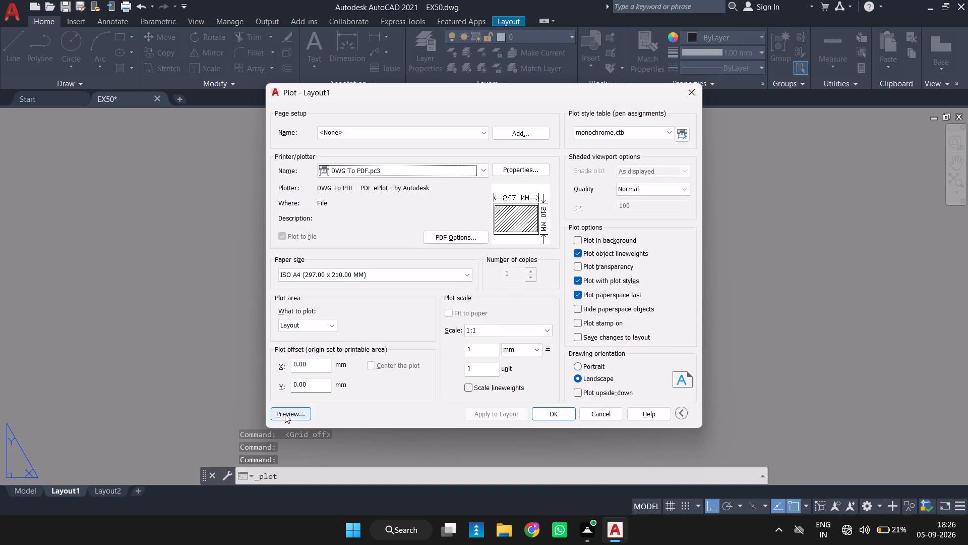
left_click(285, 414)
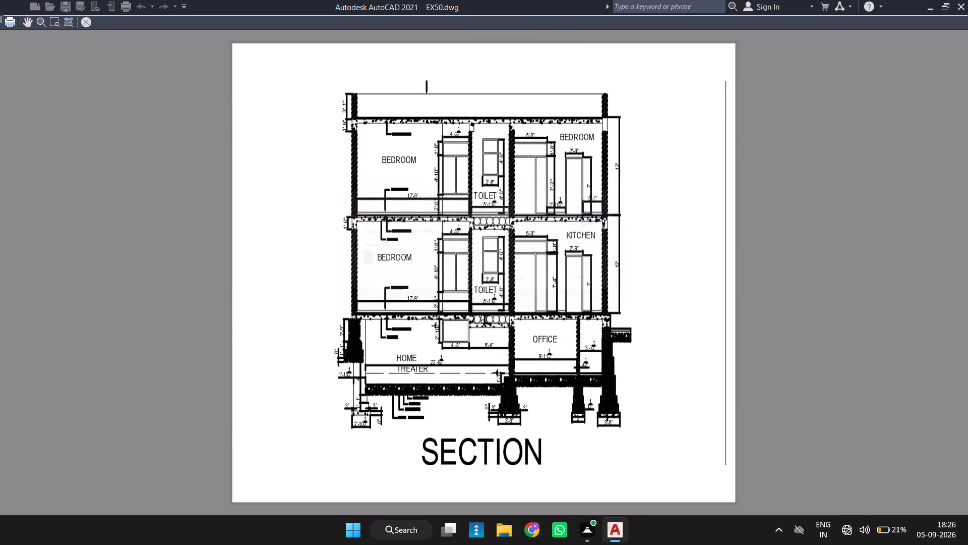
scroll(549, 282, "up", 2)
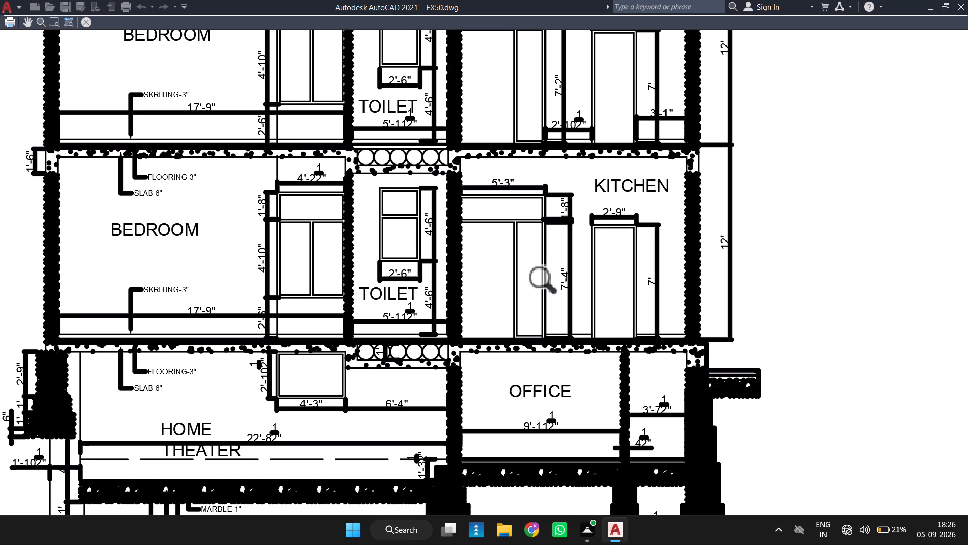
scroll(549, 282, "down", 1)
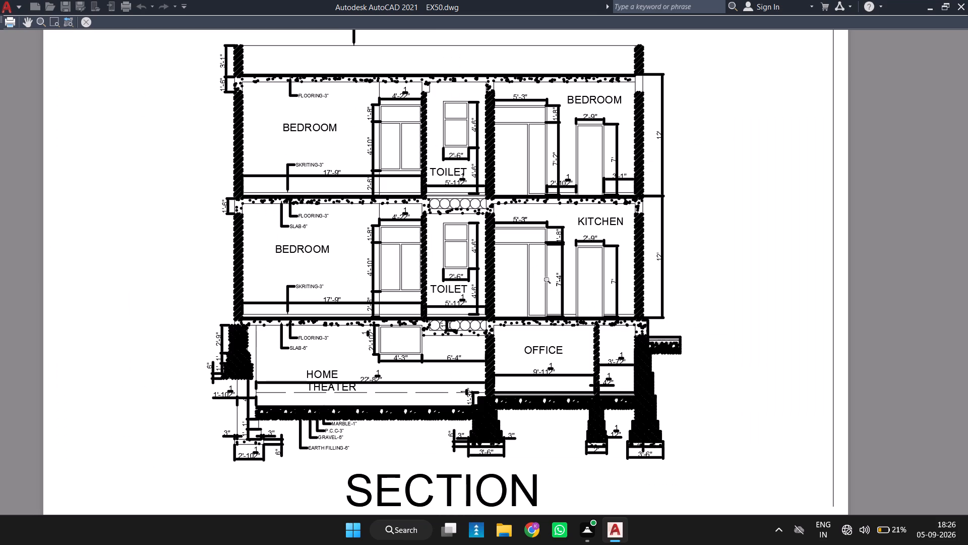
scroll(549, 282, "down", 2)
scroll(549, 282, "up", 1)
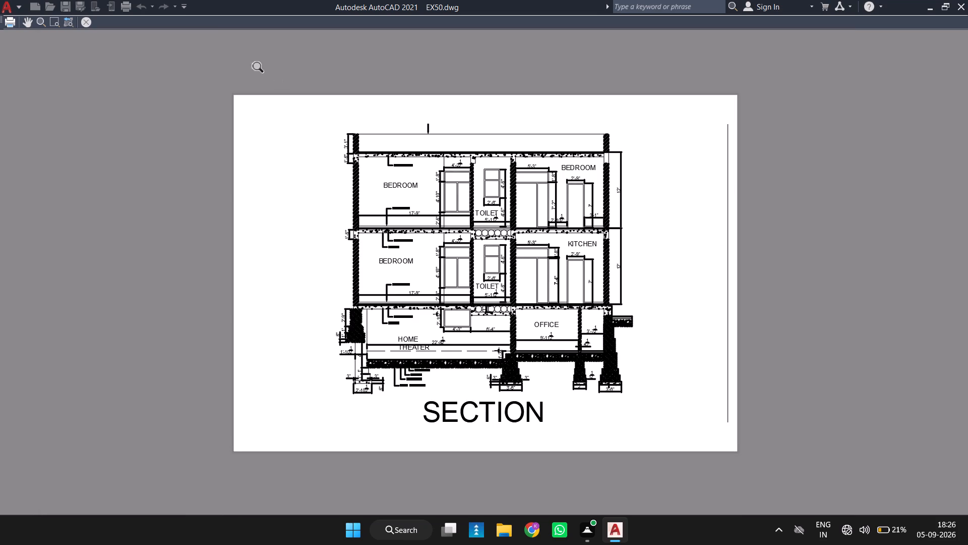
left_click(88, 23)
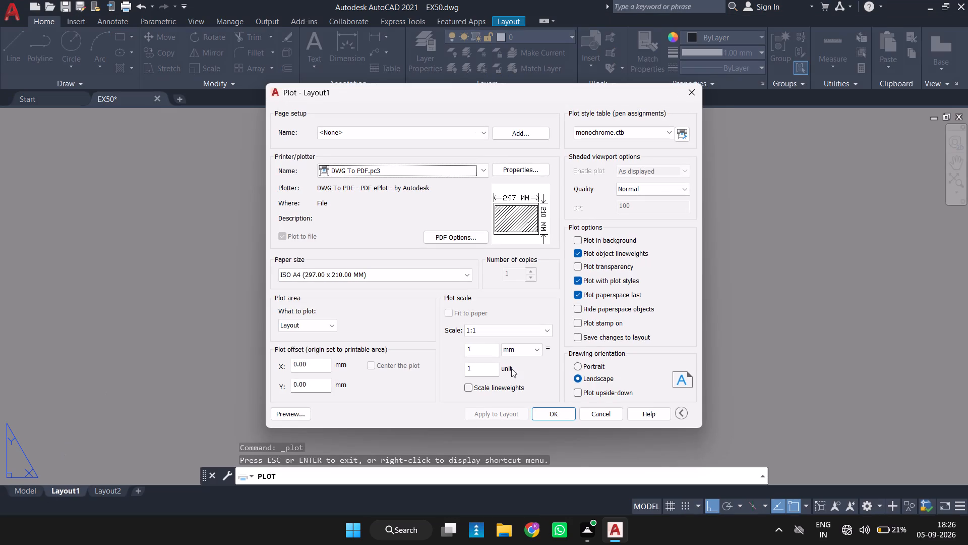
Close the plot setup and set the lineweight of all the section's objects in model space to ByLayer.
left_click(613, 417)
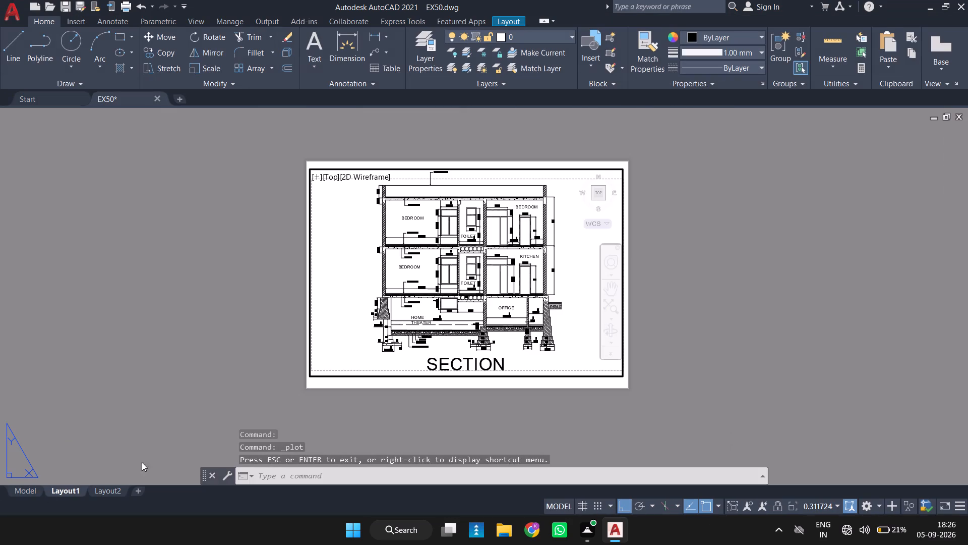
left_click(27, 491)
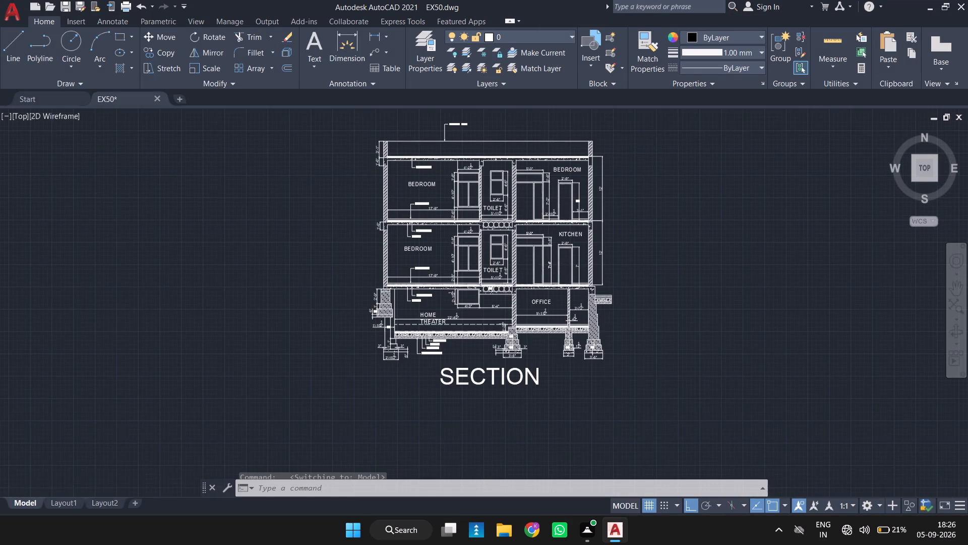
left_click(671, 125)
left_click(370, 397)
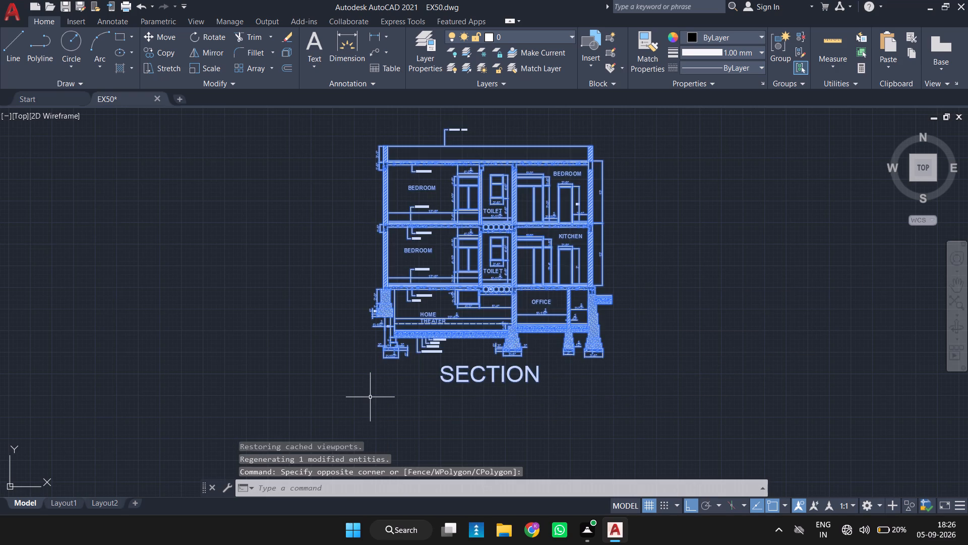
type("PR")
key("Return")
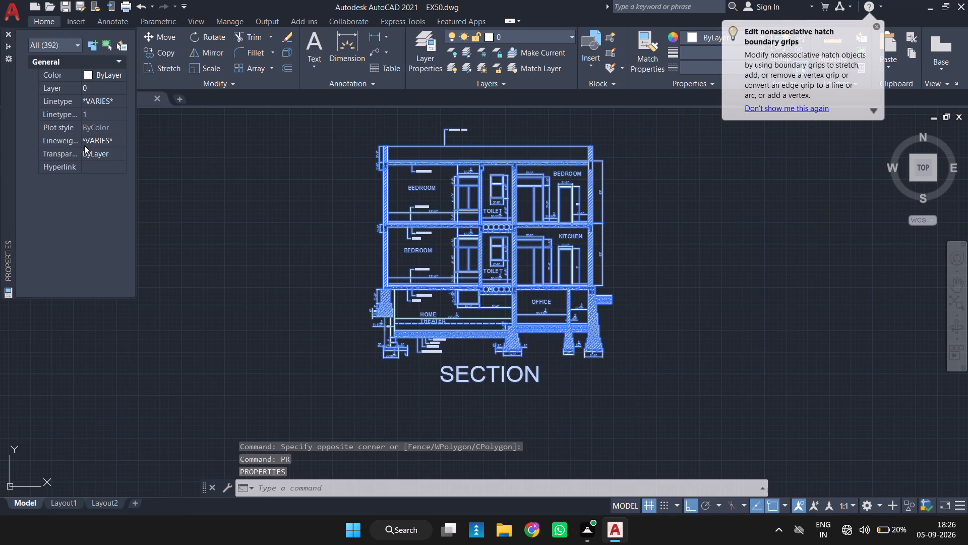
left_click(101, 139)
left_click(120, 140)
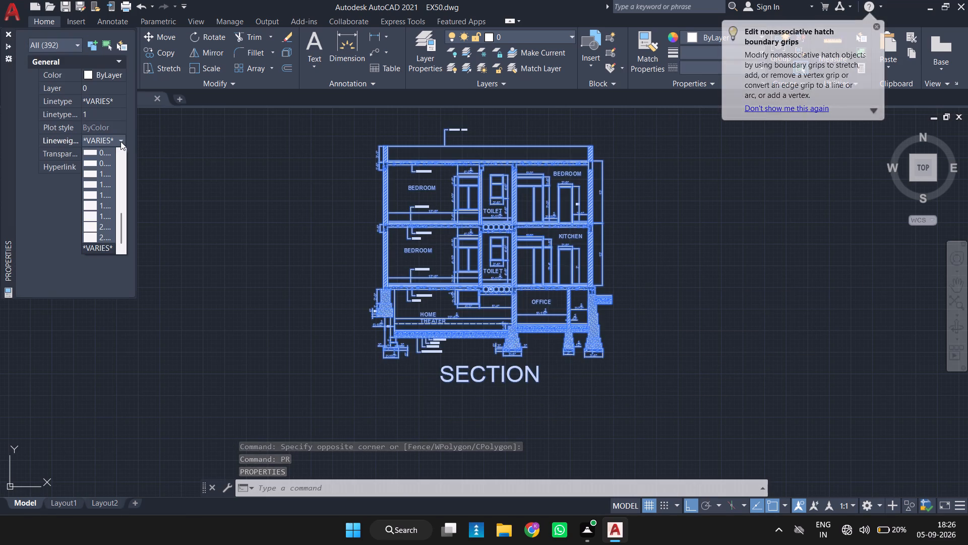
double_click(119, 151)
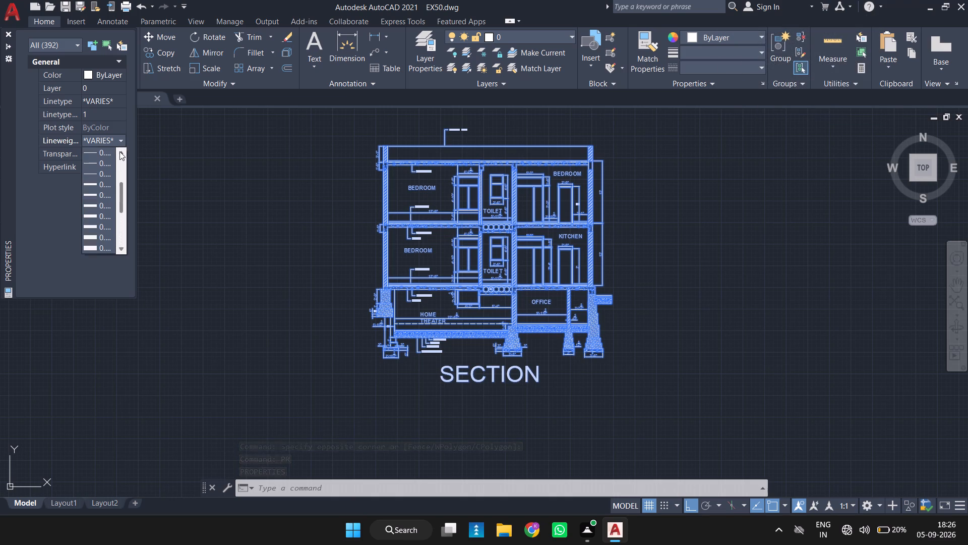
left_click(101, 151)
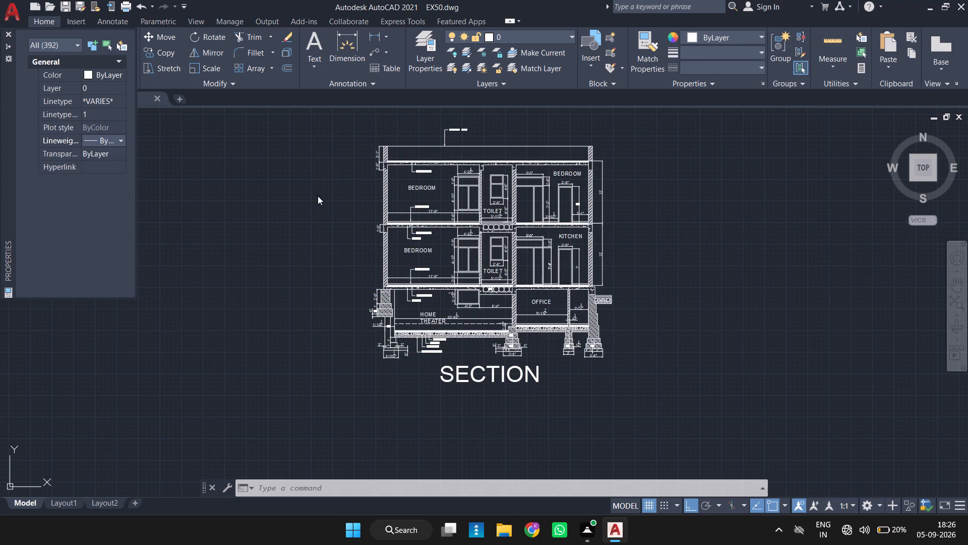
Preview Layout1 and plot it to PDF as EX50-Layout1.pdf in the desktop's CHUKKU'S PDFS folder, closing the resulting PDF.
left_click(69, 503)
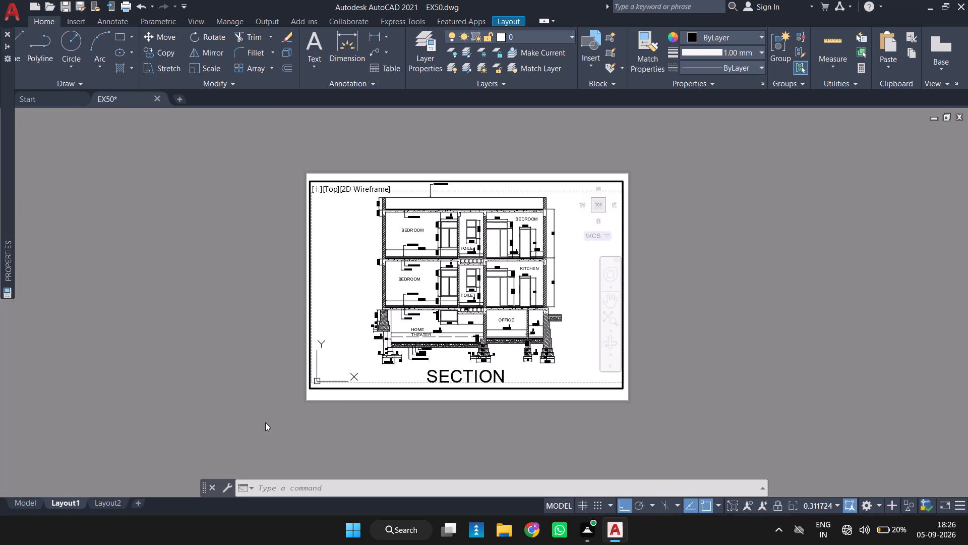
key("ctrl+p")
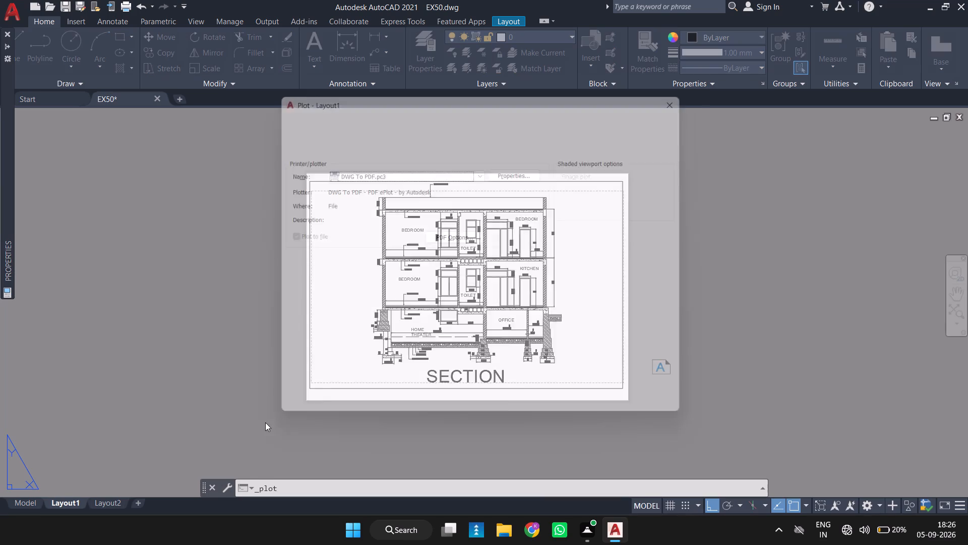
left_click(287, 414)
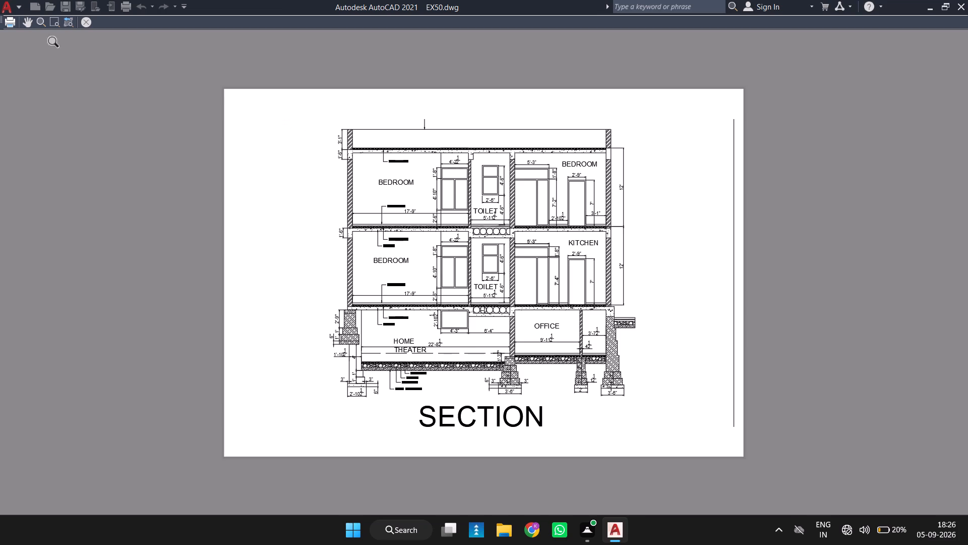
left_click(90, 23)
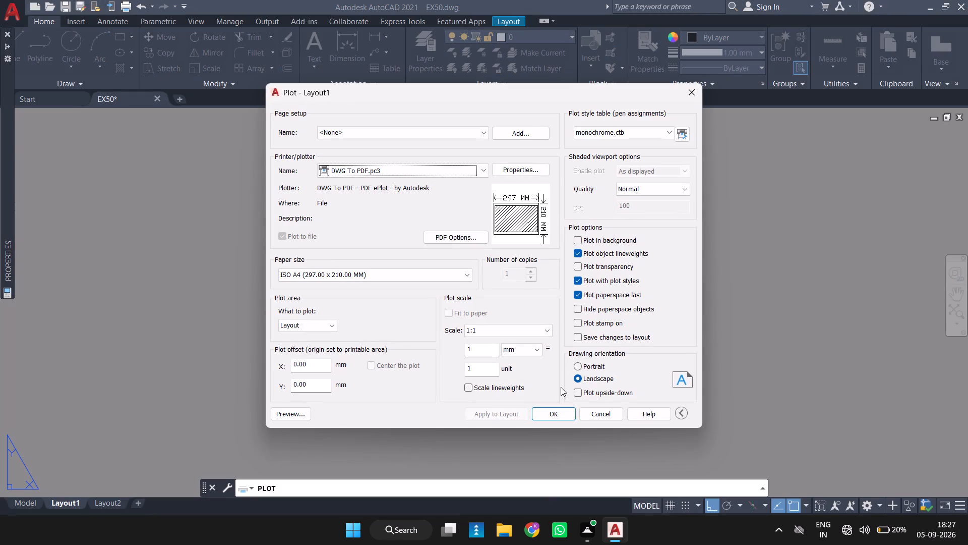
left_click(552, 413)
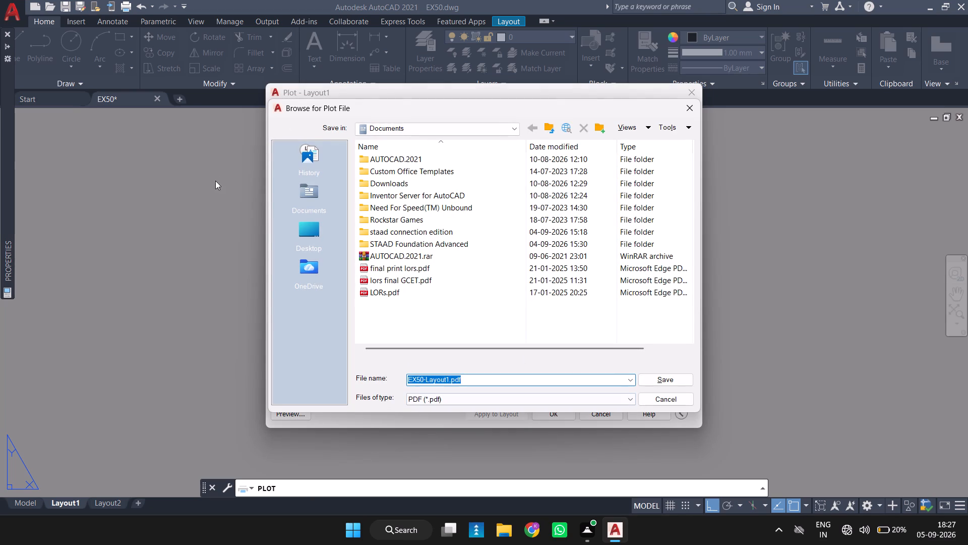
left_click(317, 228)
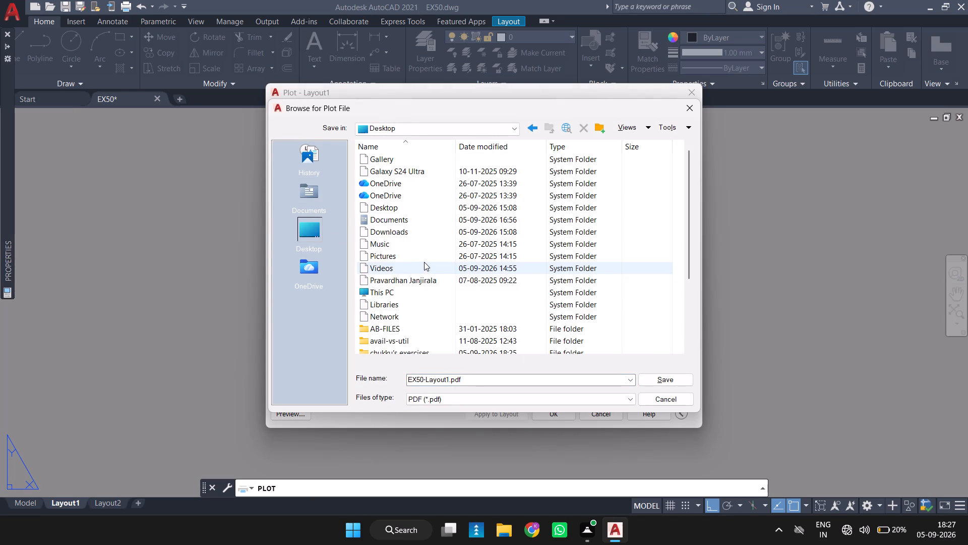
scroll(425, 262, "down", 3)
left_click(425, 272)
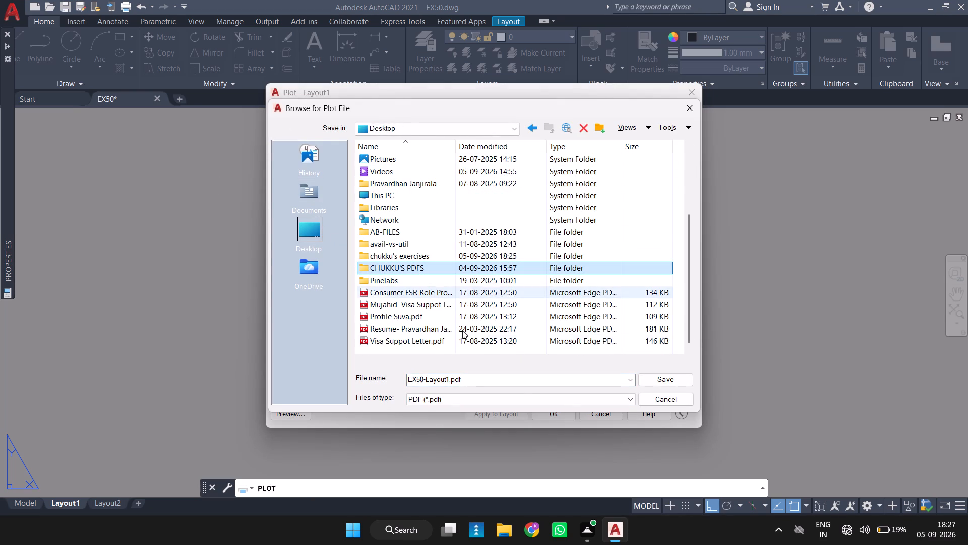
left_click(663, 376)
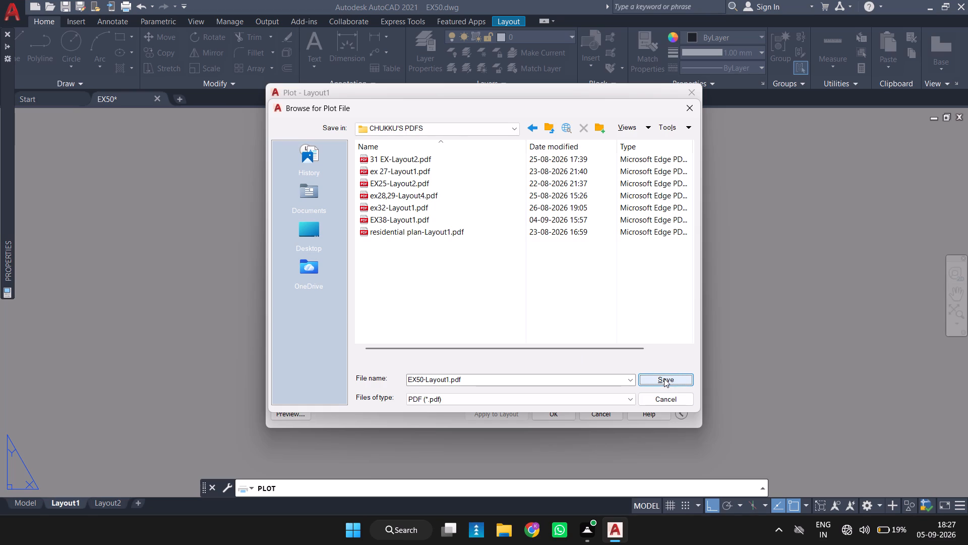
left_click(664, 378)
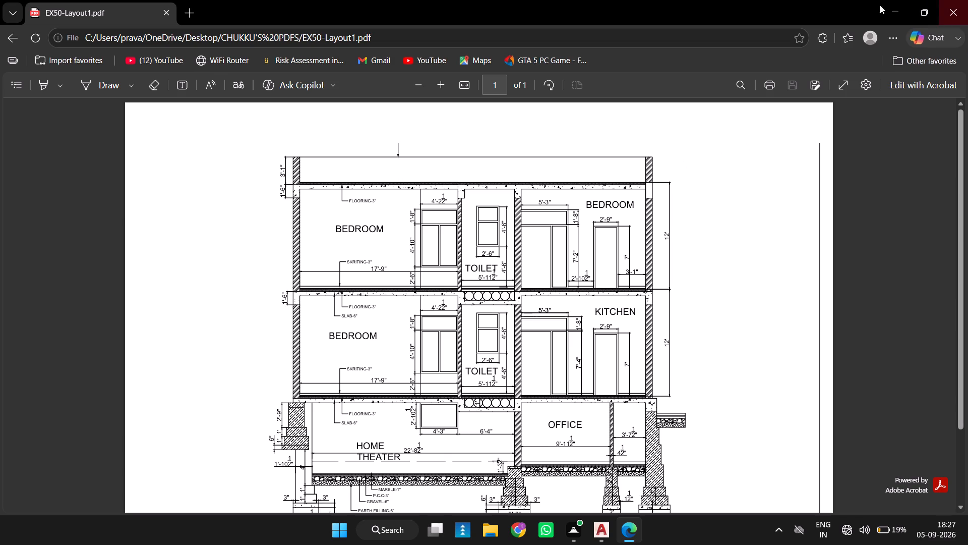
left_click(958, 7)
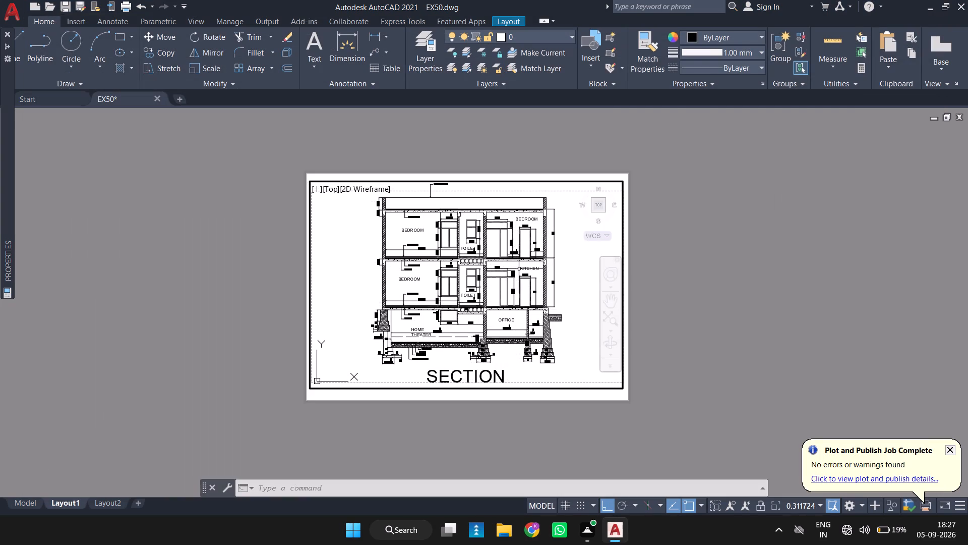
Return from Layout1 to the drawing's model space.
left_click(29, 502)
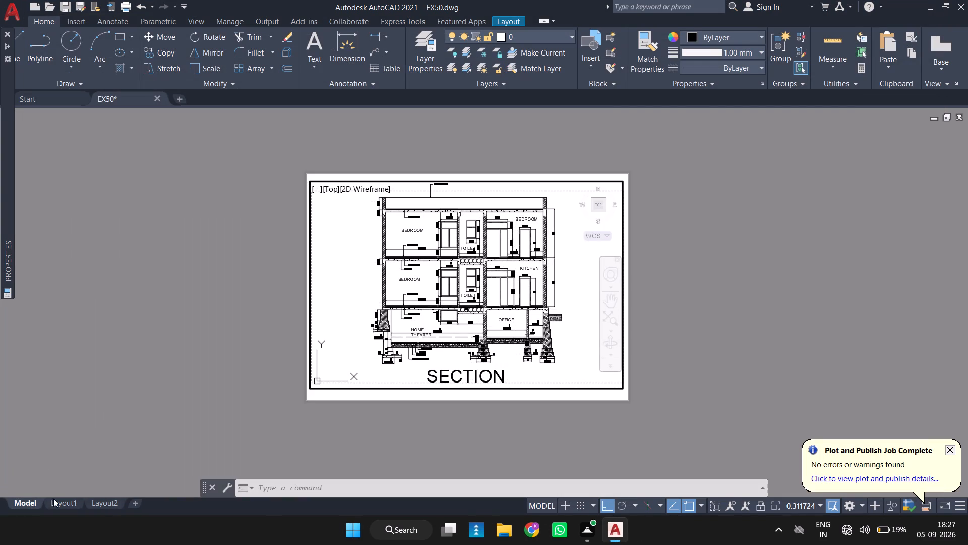
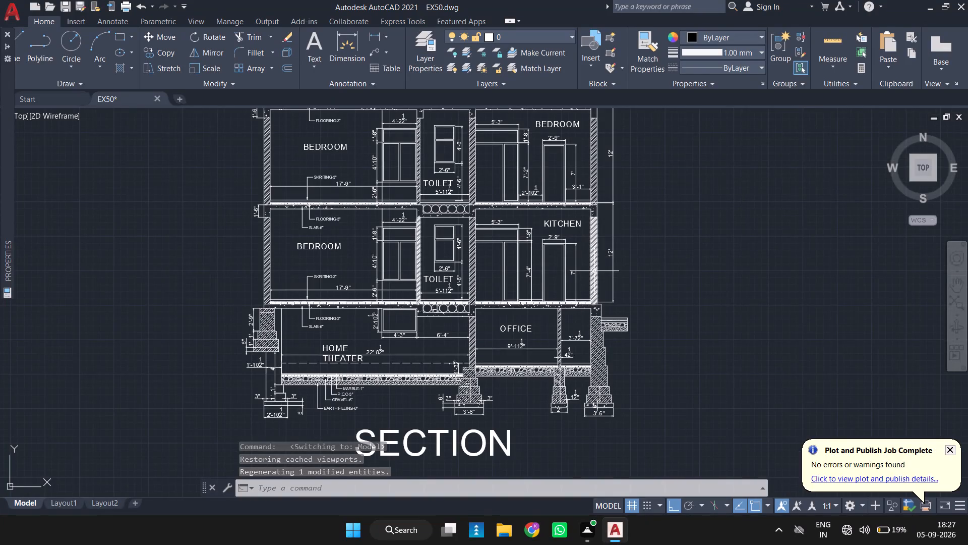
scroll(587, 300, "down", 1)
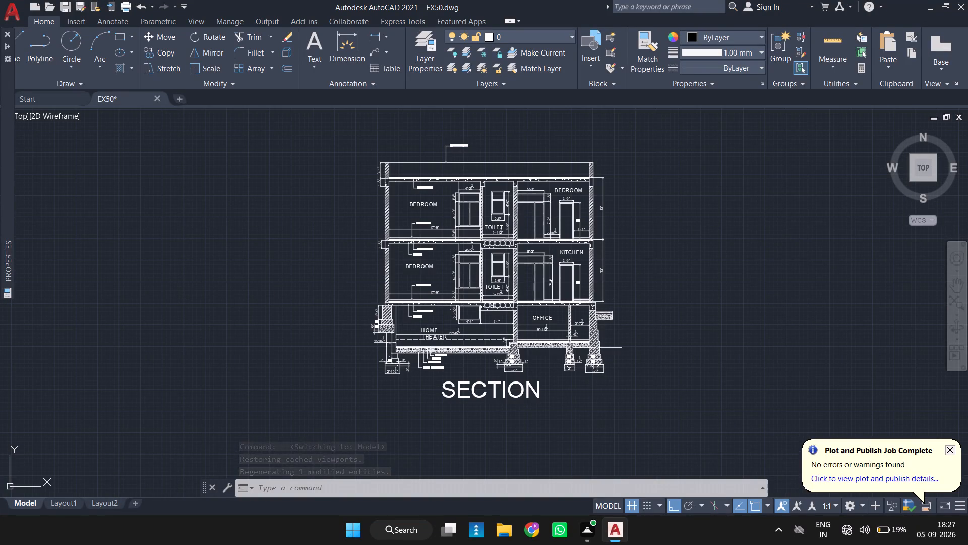